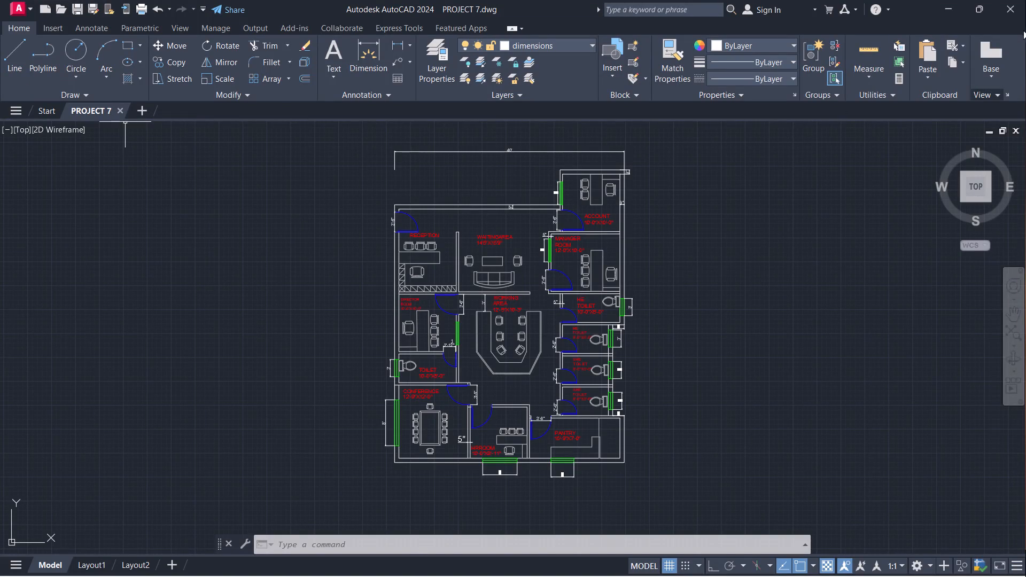
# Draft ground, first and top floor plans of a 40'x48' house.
# Close AutoCAD with the PROJECT 7 drawing and refresh the desktop.
pyautogui.click(1014, 13)
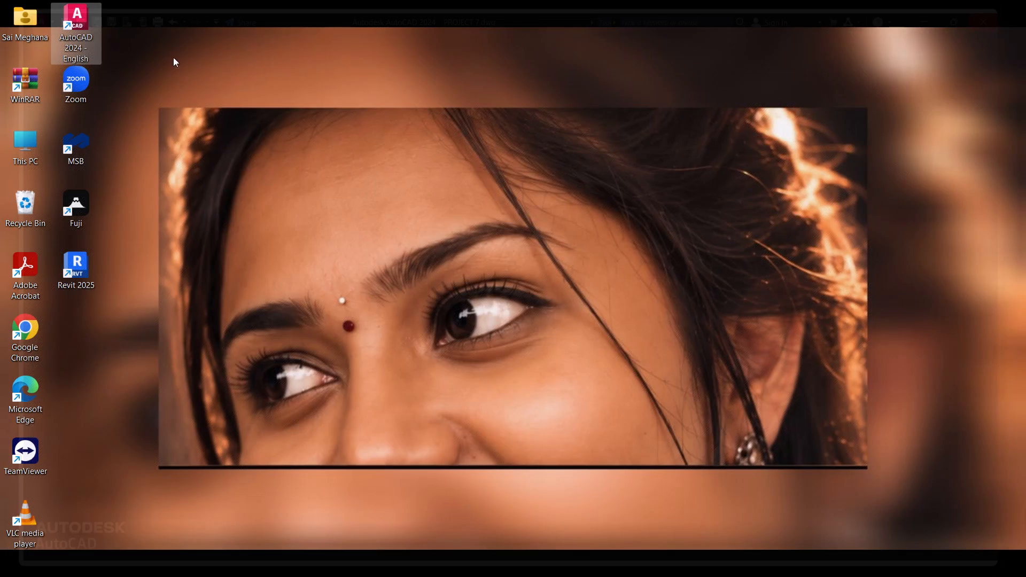
pyautogui.rightClick(220, 106)
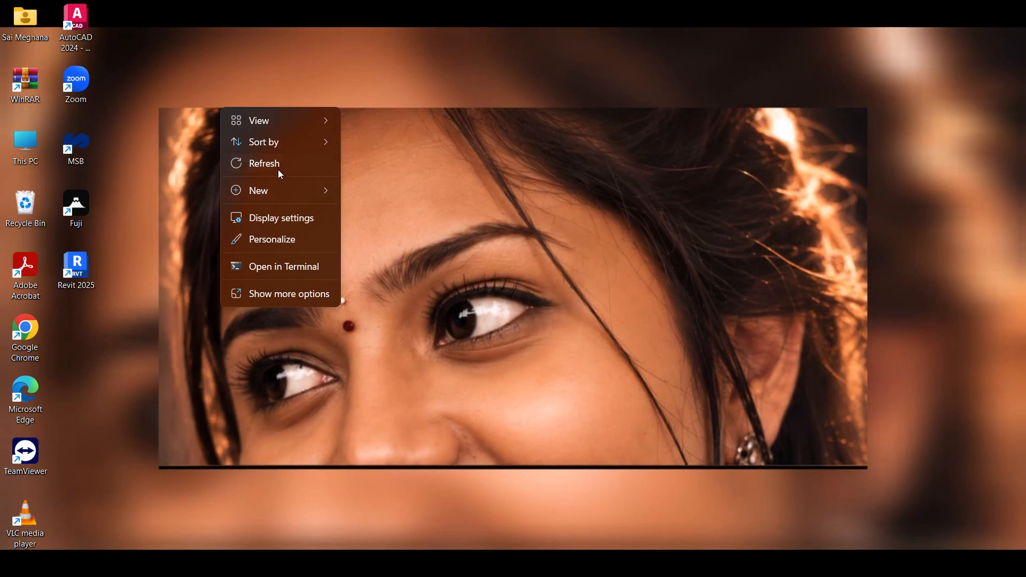
pyautogui.click(277, 165)
# Launch AutoCAD 2024 from the desktop and start a new blank drawing.
pyautogui.doubleClick(82, 13)
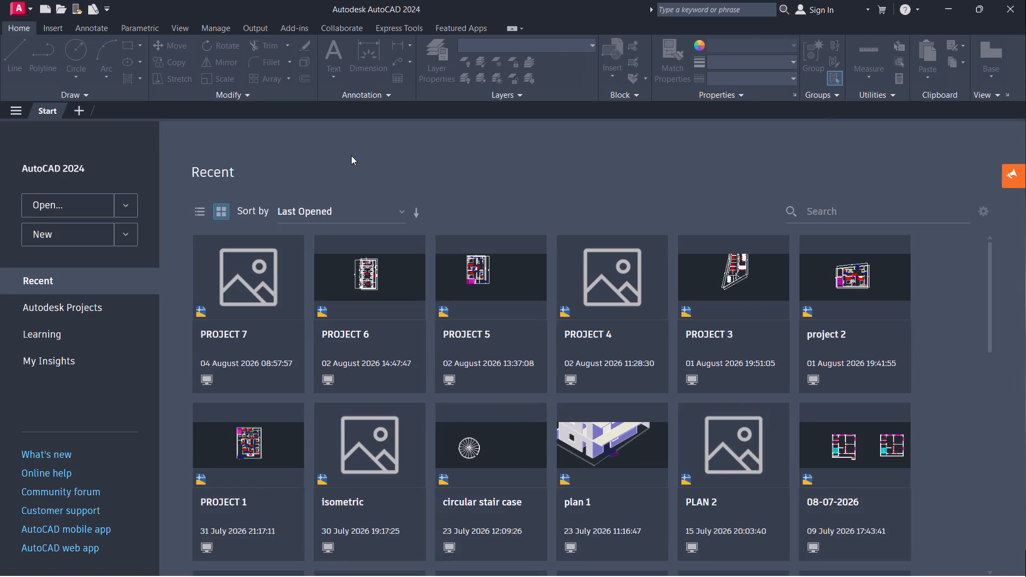
pyautogui.moveTo(79, 229); pyautogui.dragTo(73, 240)
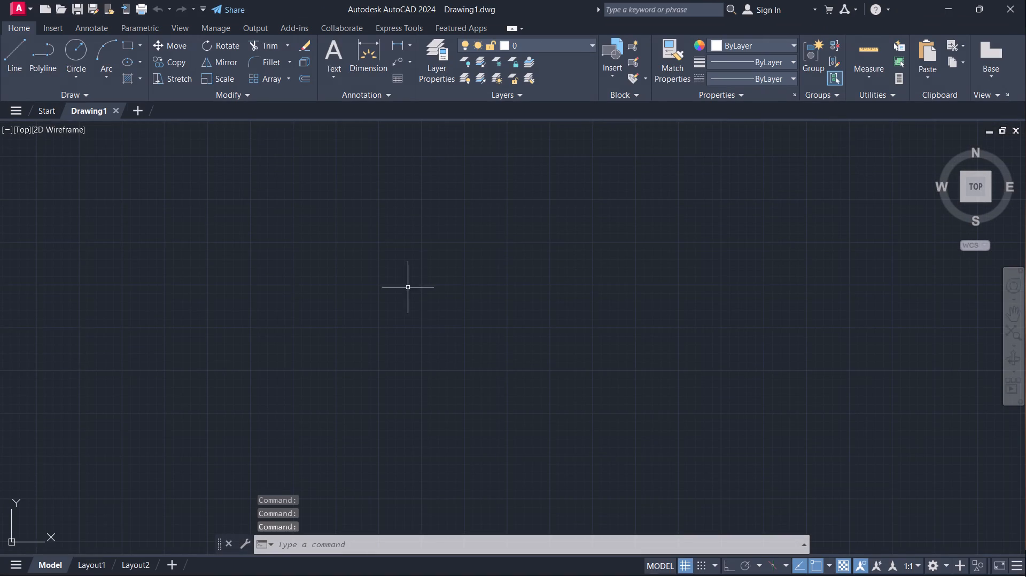
# Configure the drawing units to Architectural length with 0'-0 1/4" precision and an insertion scale in inches.
pyautogui.write('un')
pyautogui.press('Return')
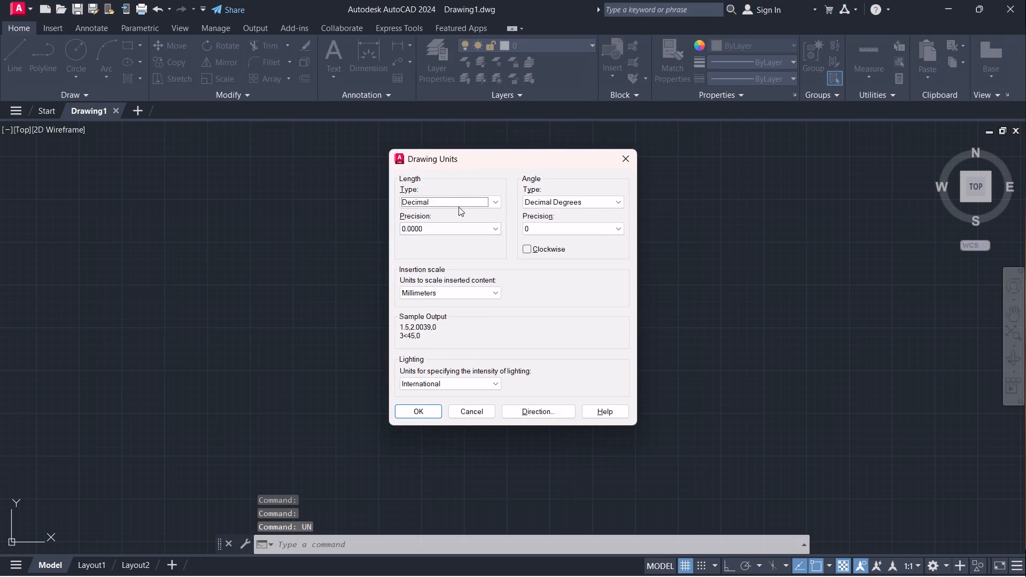
pyautogui.click(491, 202)
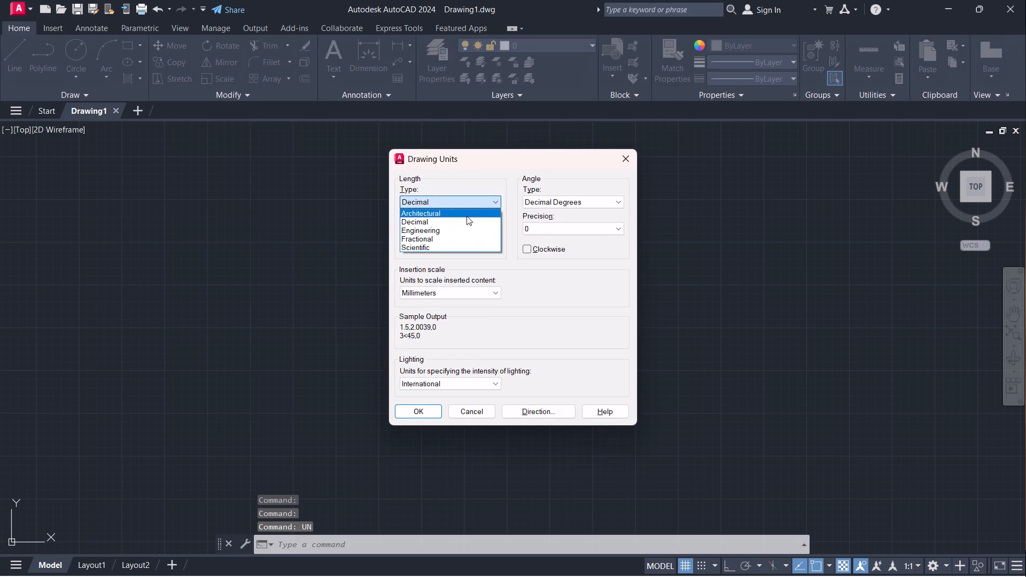
pyautogui.click(467, 215)
pyautogui.click(457, 231)
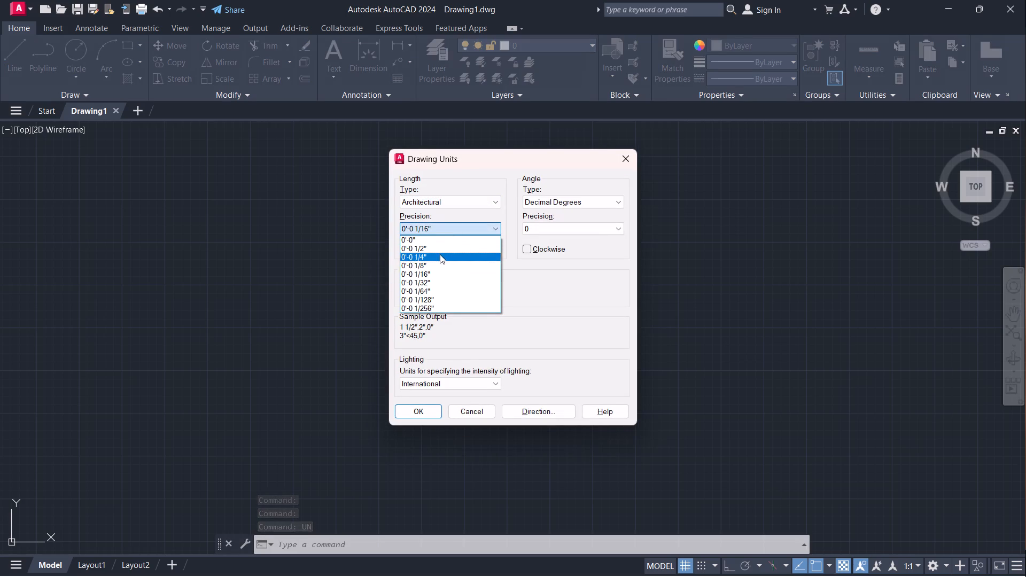
pyautogui.click(440, 254)
pyautogui.click(467, 294)
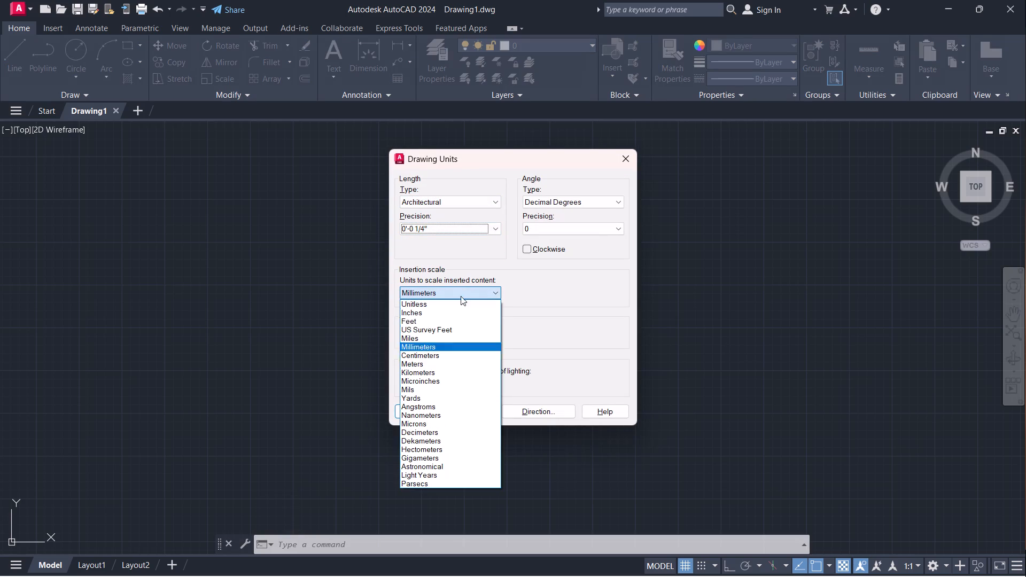
pyautogui.click(416, 314)
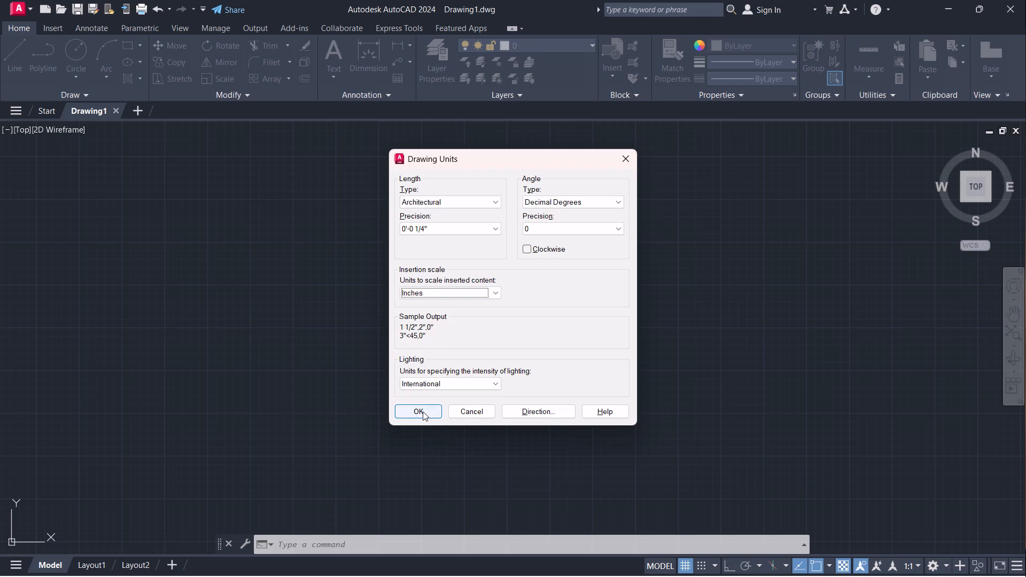
pyautogui.click(421, 410)
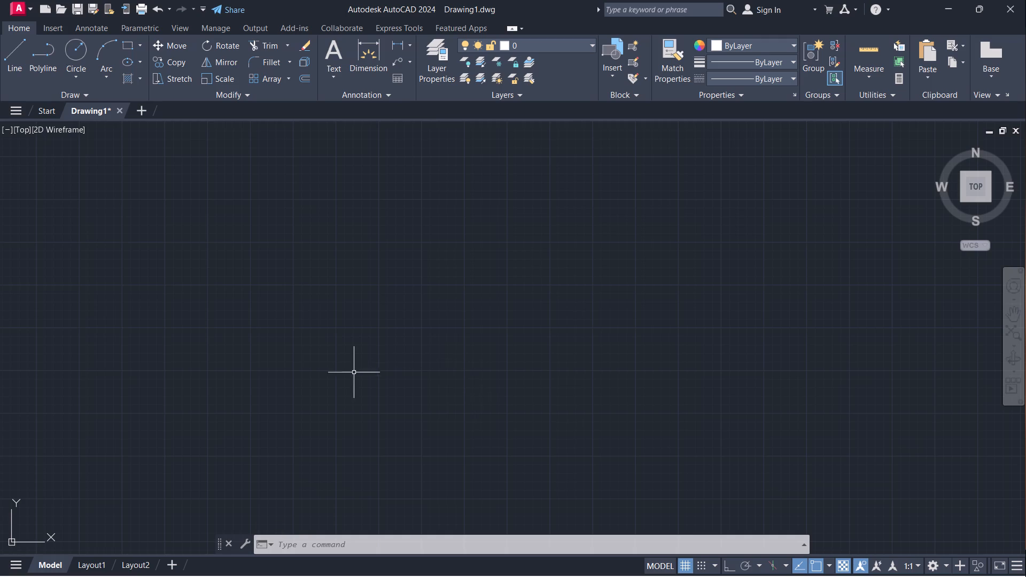
# With Ortho on, draw a closed rectangular outline of lines, 40' wide and 48' high.
pyautogui.press('l')
pyautogui.press('Return')
pyautogui.click(354, 384)
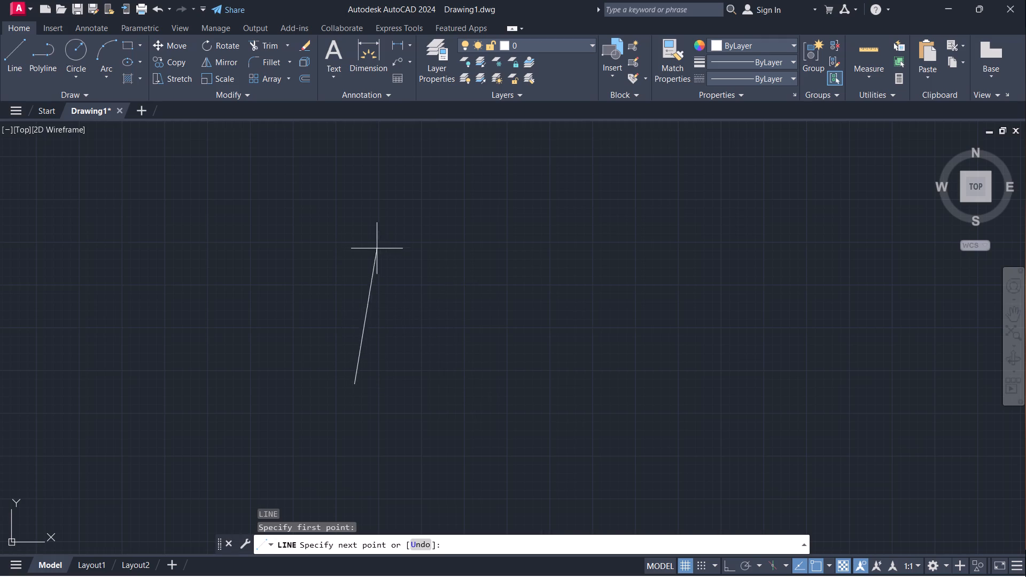
pyautogui.press('F8')
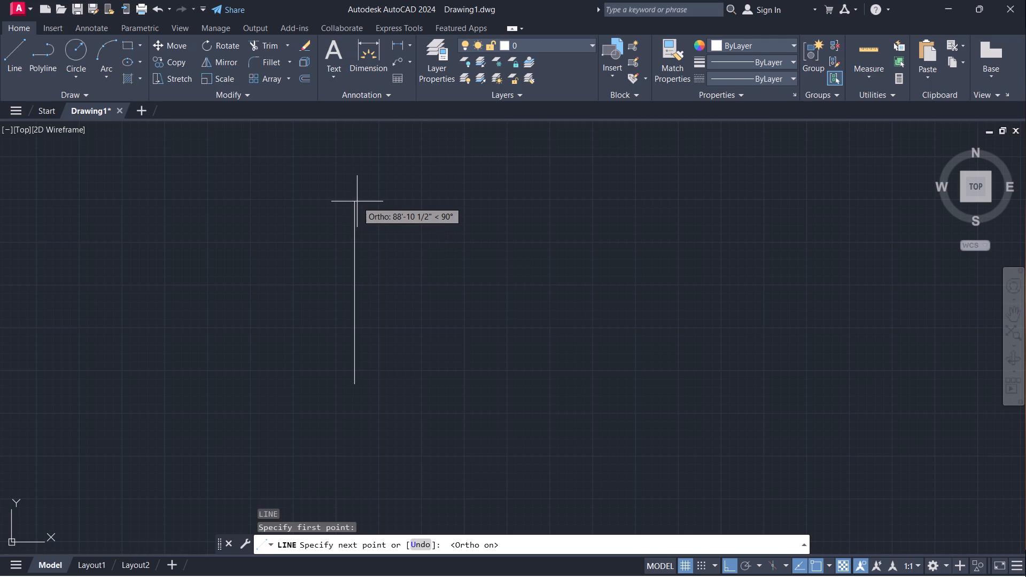
pyautogui.write("48'")
pyautogui.press('Return')
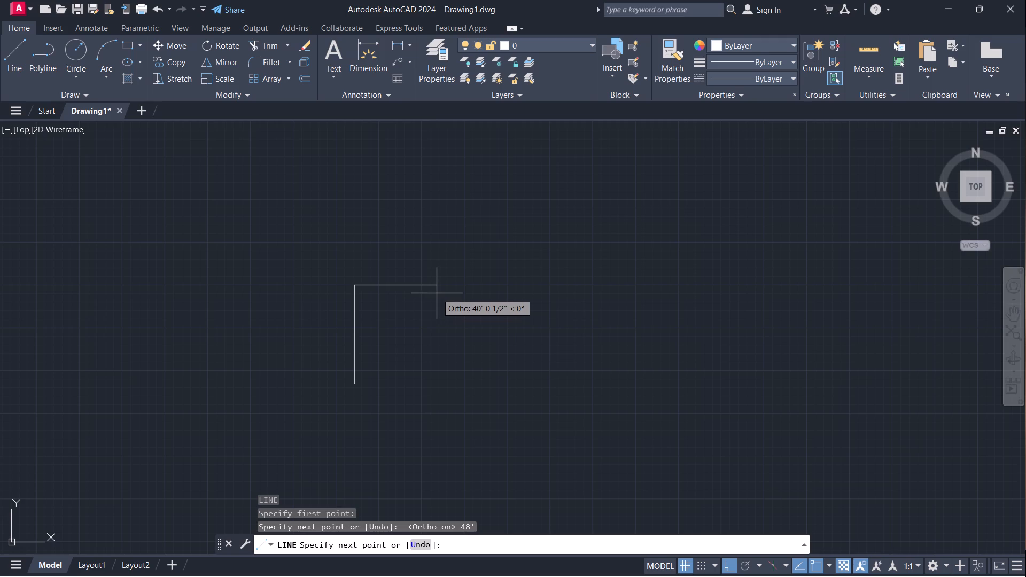
pyautogui.write("40'")
pyautogui.press('Return')
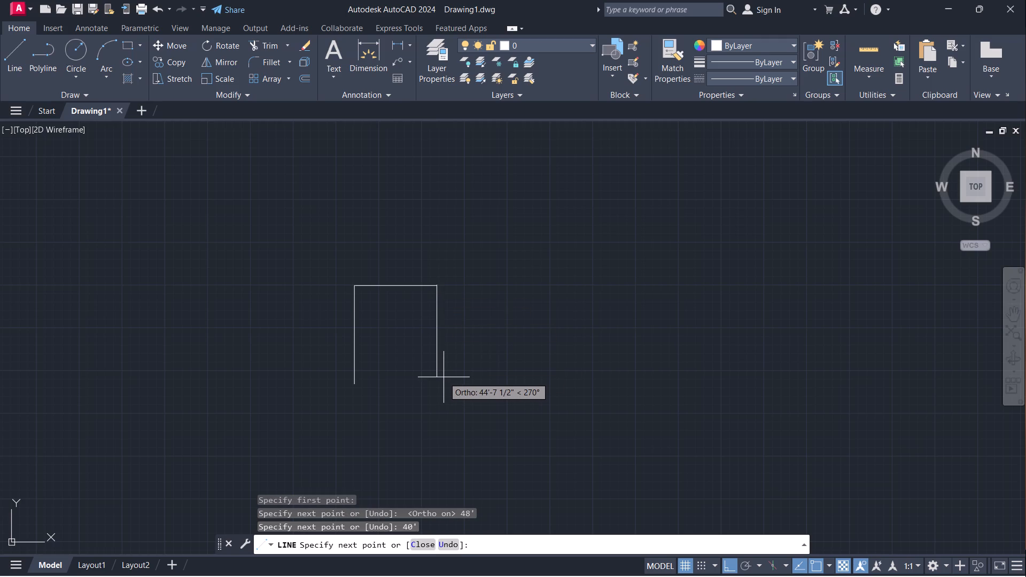
pyautogui.write("48'")
pyautogui.press('Return')
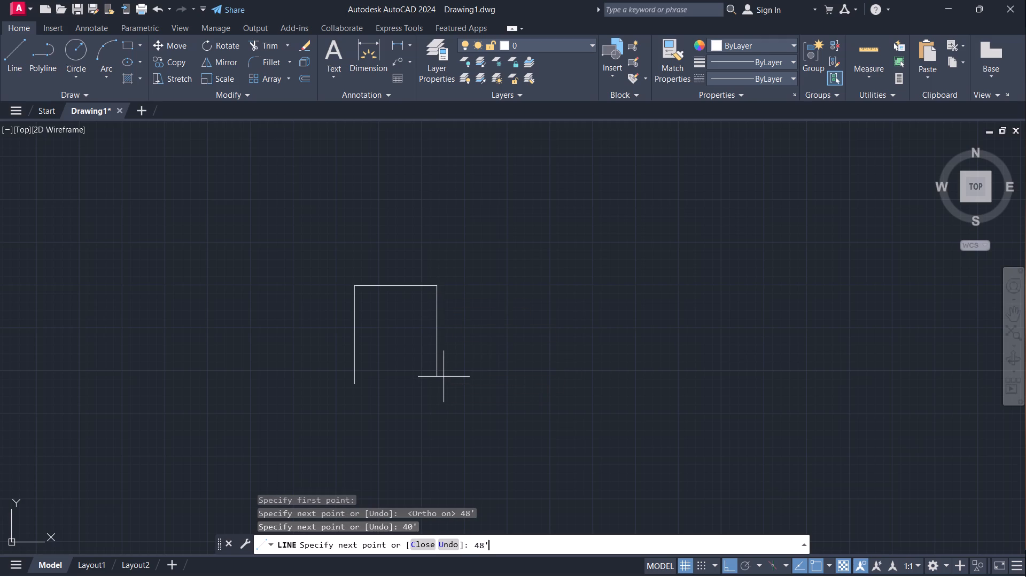
pyautogui.click(355, 388)
pyautogui.press('Escape')
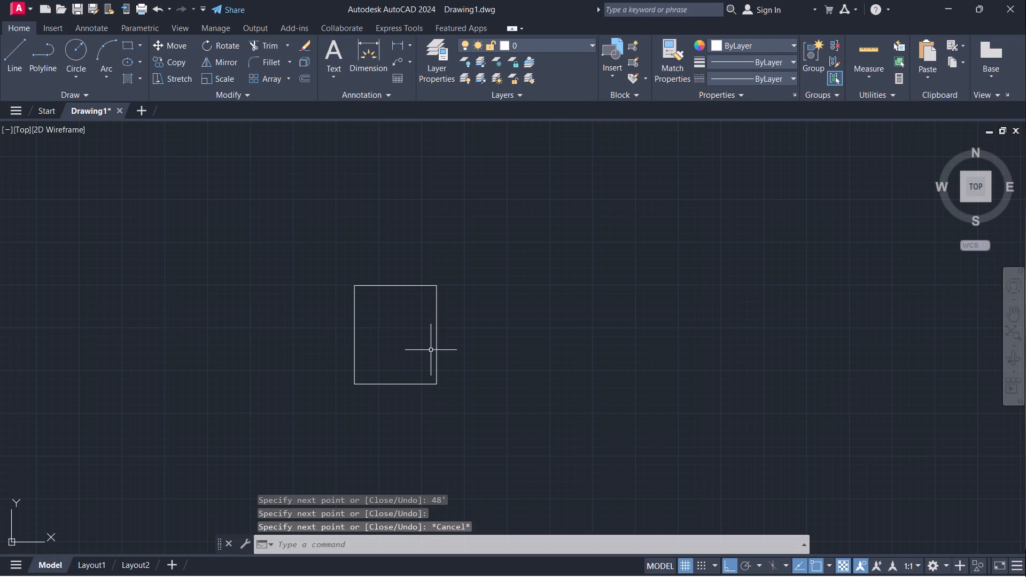
# Offset all four sides of the rectangle 9" inward to form the outer walls.
pyautogui.scroll(2, 328, 383)
pyautogui.moveTo(469, 272); pyautogui.dragTo(529, 273, button='middle')
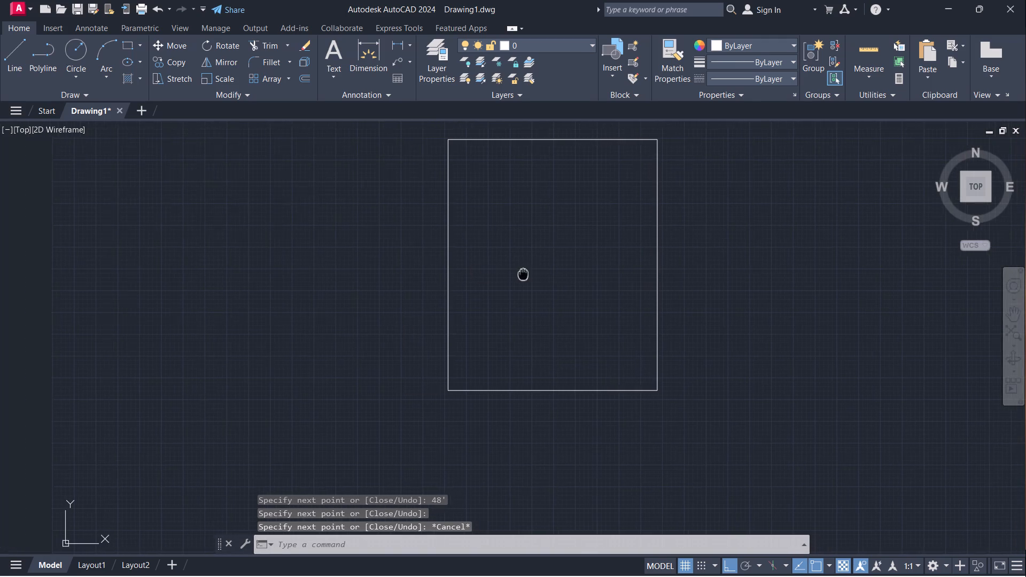
pyautogui.moveTo(529, 273); pyautogui.dragTo(528, 294, button='middle')
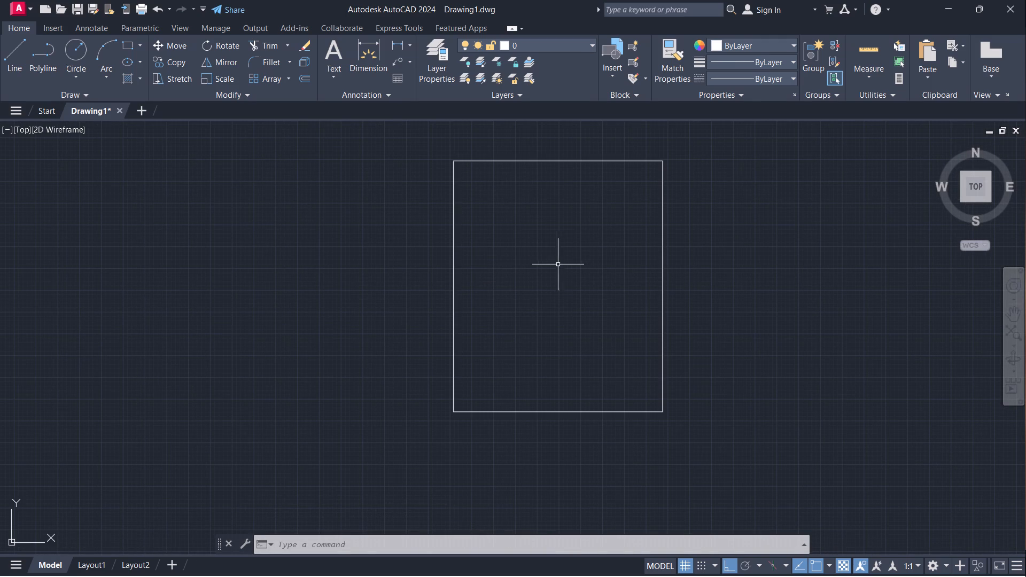
pyautogui.press('o')
pyautogui.press('Return')
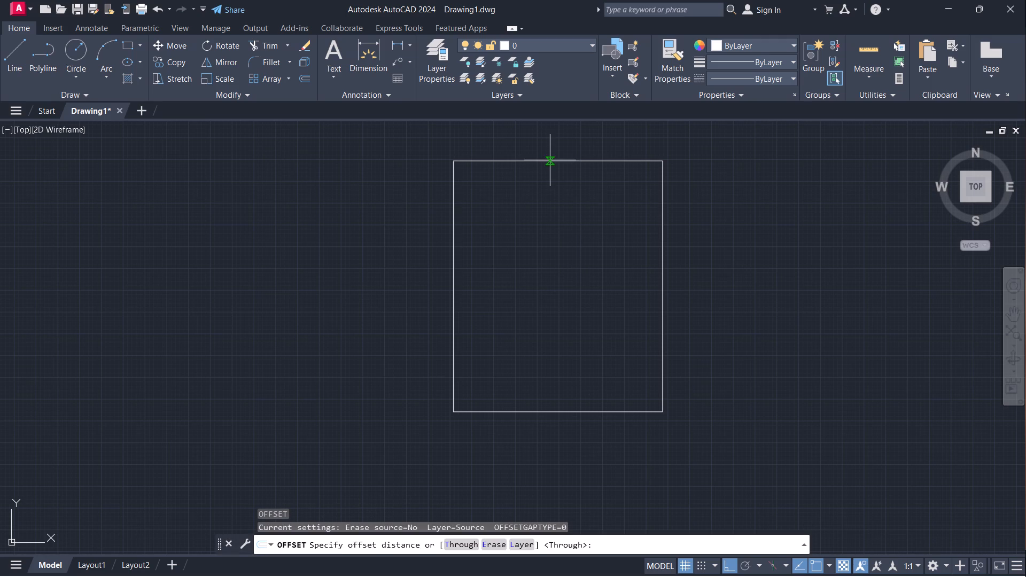
pyautogui.click(550, 160)
pyautogui.press('6')
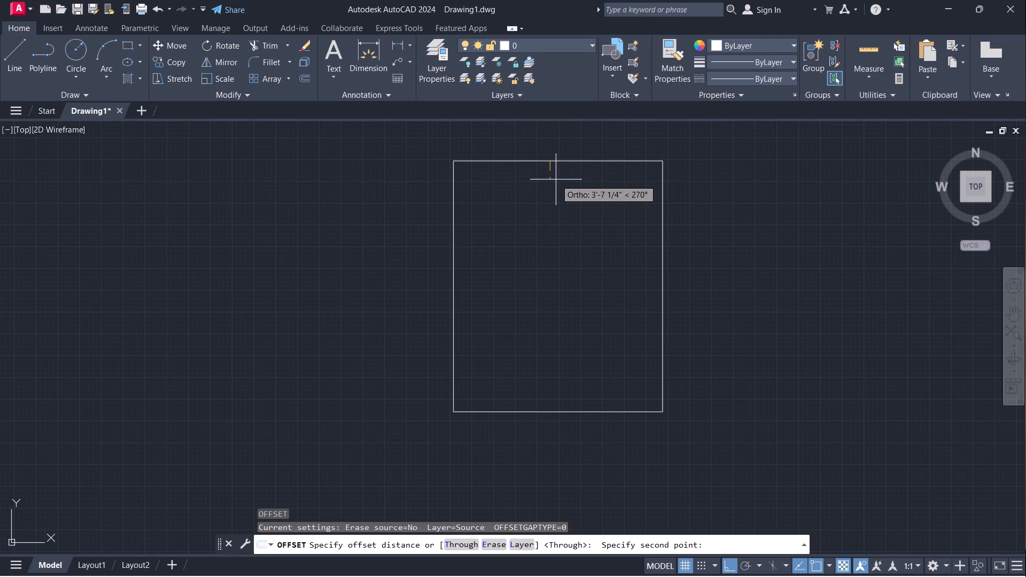
pyautogui.press('BackSpace')
pyautogui.press('9')
pyautogui.hotkey('shift', '"')
pyautogui.press('Return')
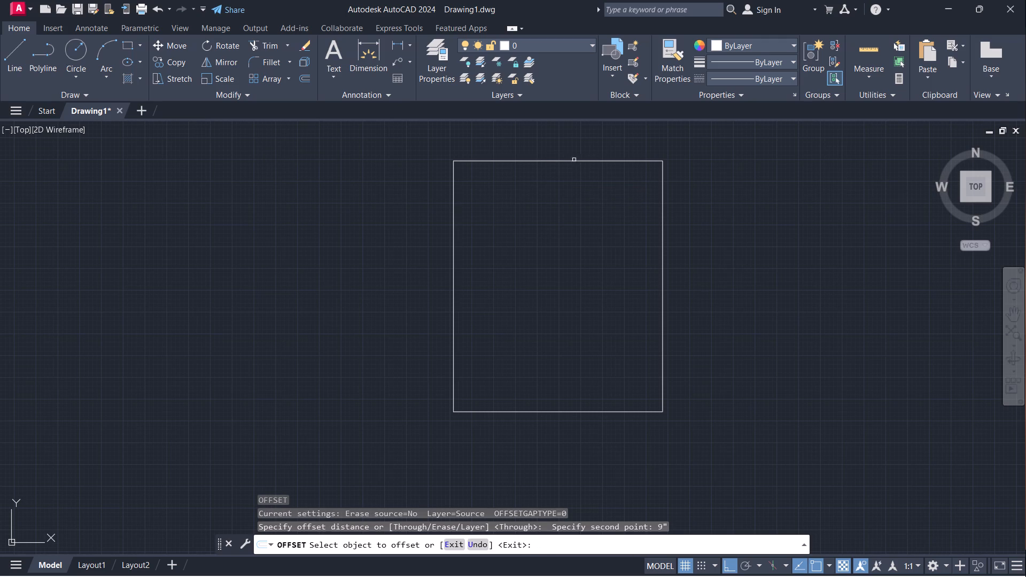
pyautogui.click(576, 161)
pyautogui.click(576, 214)
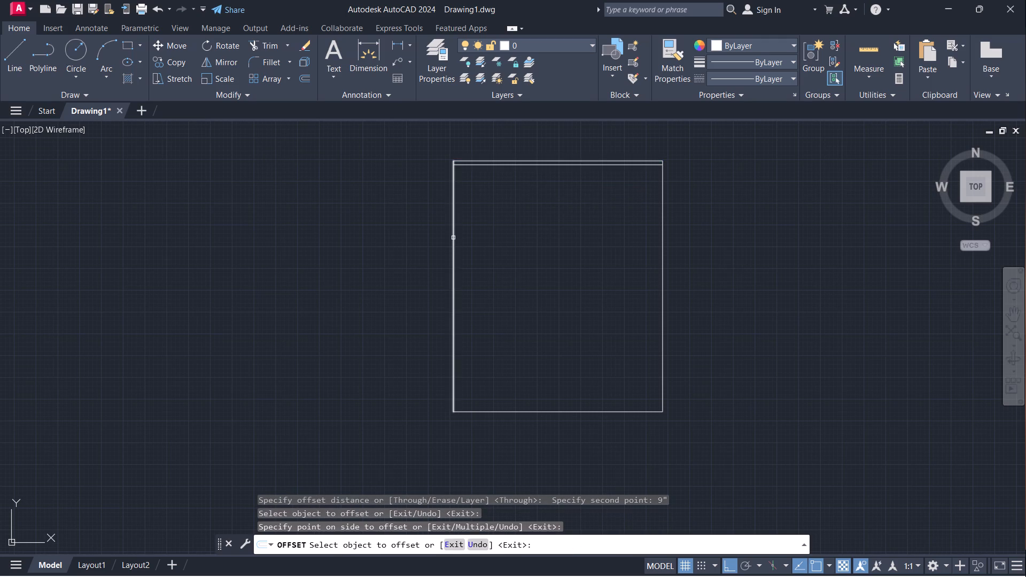
pyautogui.moveTo(453, 238); pyautogui.dragTo(481, 244)
pyautogui.moveTo(504, 251); pyautogui.dragTo(549, 251)
pyautogui.moveTo(662, 251); pyautogui.dragTo(641, 258)
pyautogui.click(602, 260)
pyautogui.click(532, 412)
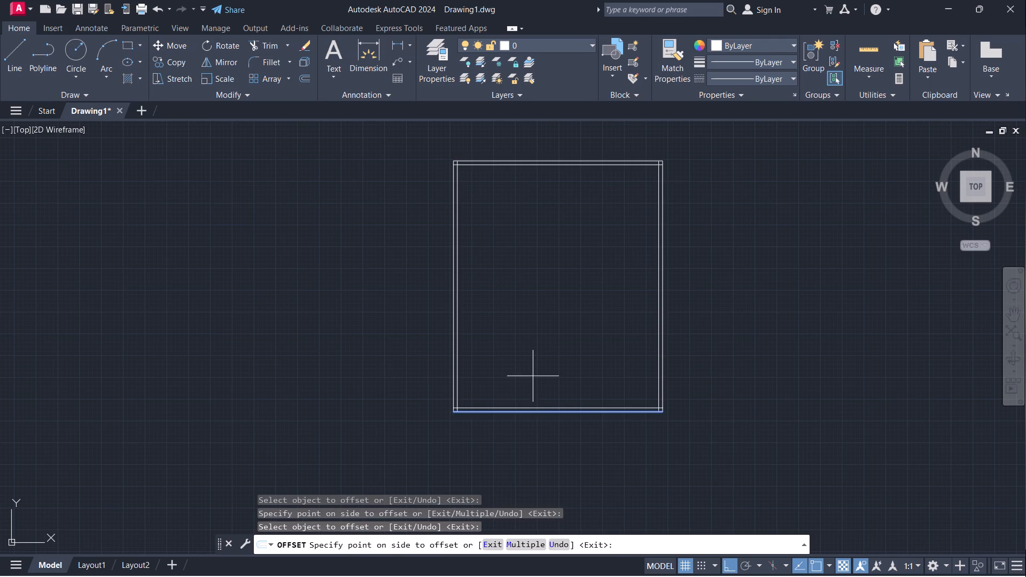
pyautogui.click(533, 368)
pyautogui.press('Escape')
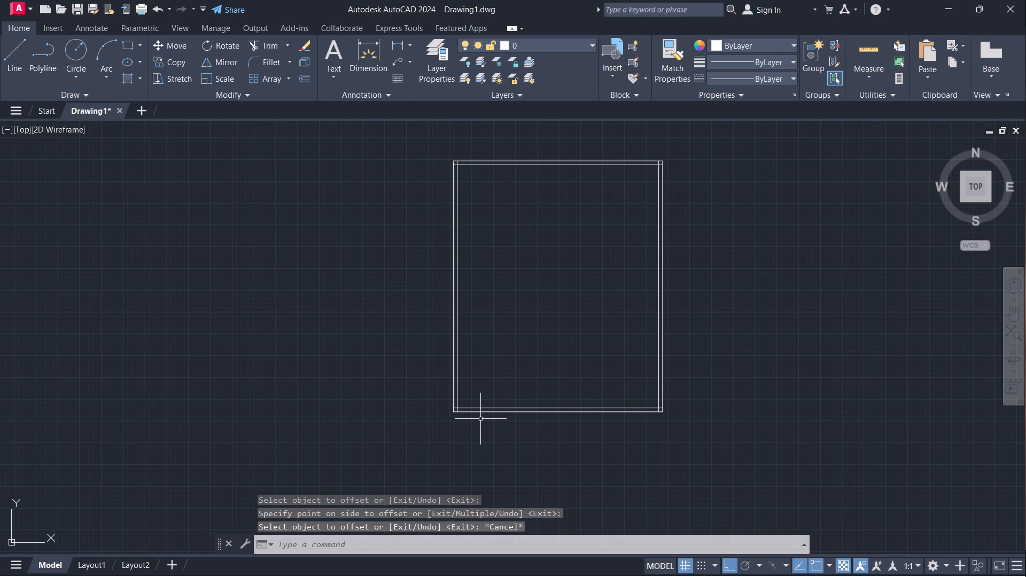
# Trim the overlapping ends of the inner wall lines at all four corners of the rectangle.
pyautogui.write('tr')
pyautogui.press('Return')
pyautogui.scroll(4, 463, 410)
pyautogui.moveTo(400, 390); pyautogui.dragTo(424, 411)
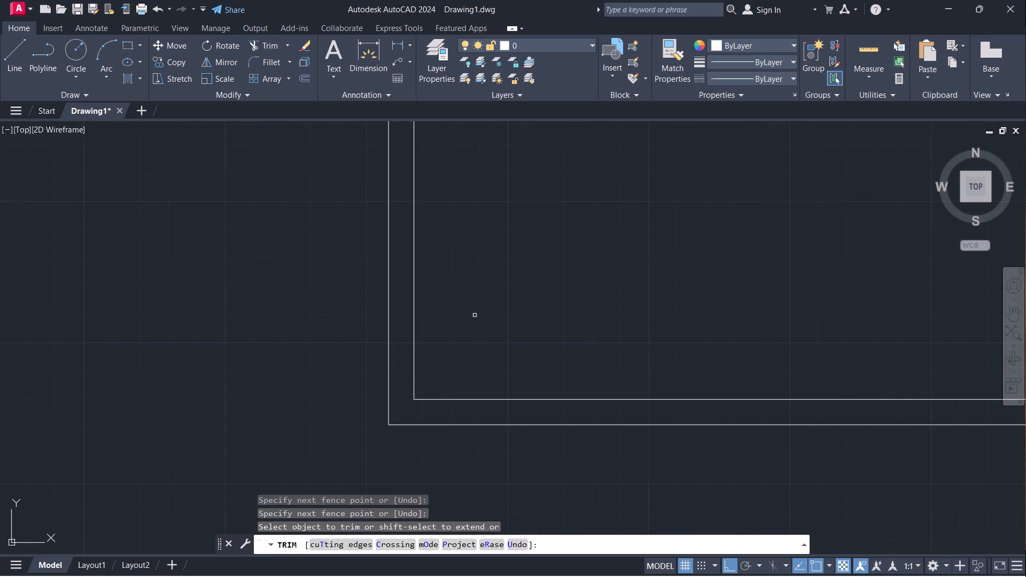
pyautogui.scroll(-2, 476, 313)
pyautogui.moveTo(560, 278); pyautogui.dragTo(484, 492, button='middle')
pyautogui.scroll(-2, 485, 252)
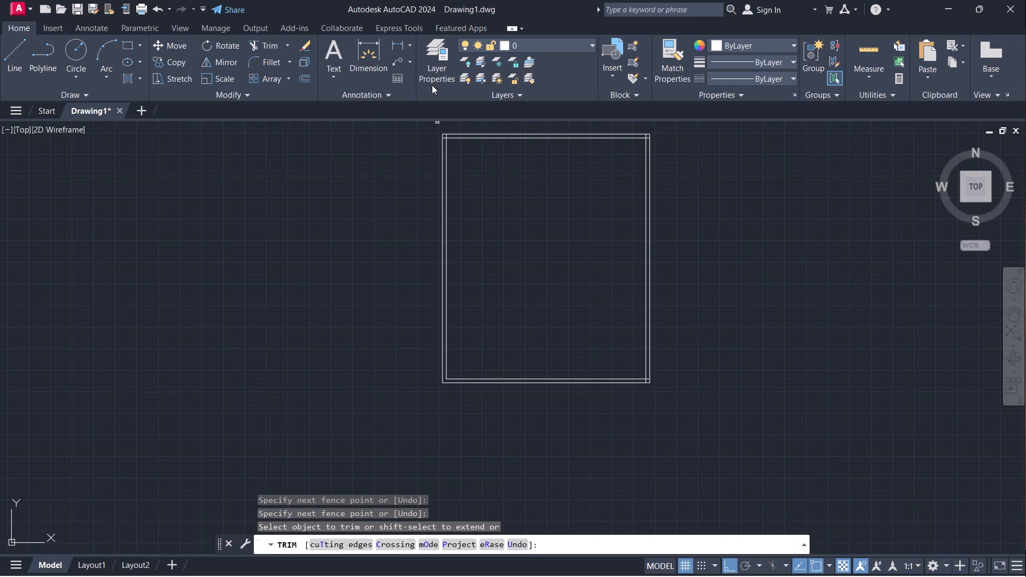
pyautogui.scroll(3, 452, 129)
pyautogui.moveTo(414, 178); pyautogui.dragTo(422, 162)
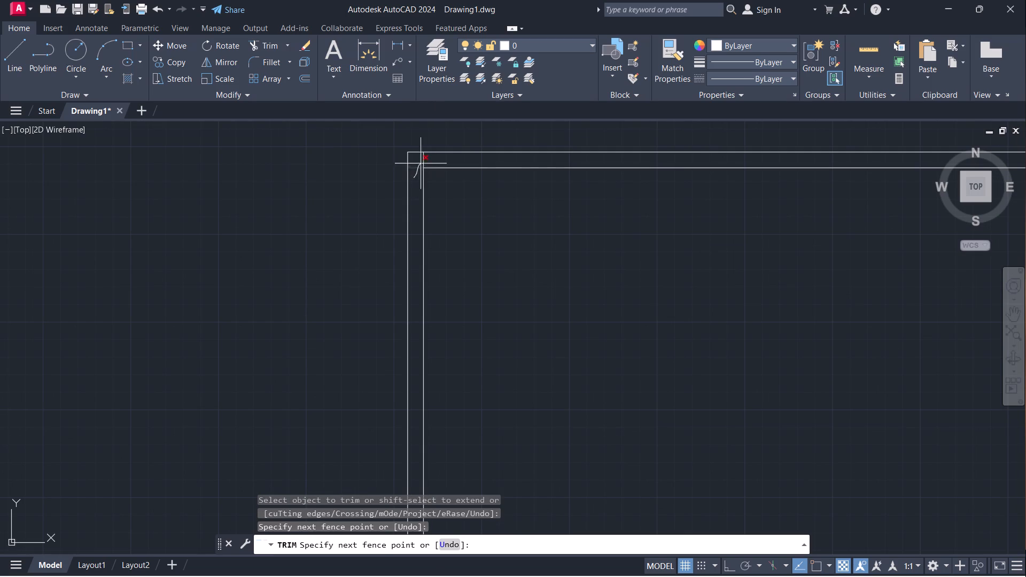
pyautogui.moveTo(422, 162); pyautogui.dragTo(429, 158)
pyautogui.scroll(-2, 411, 160)
pyautogui.scroll(3, 747, 162)
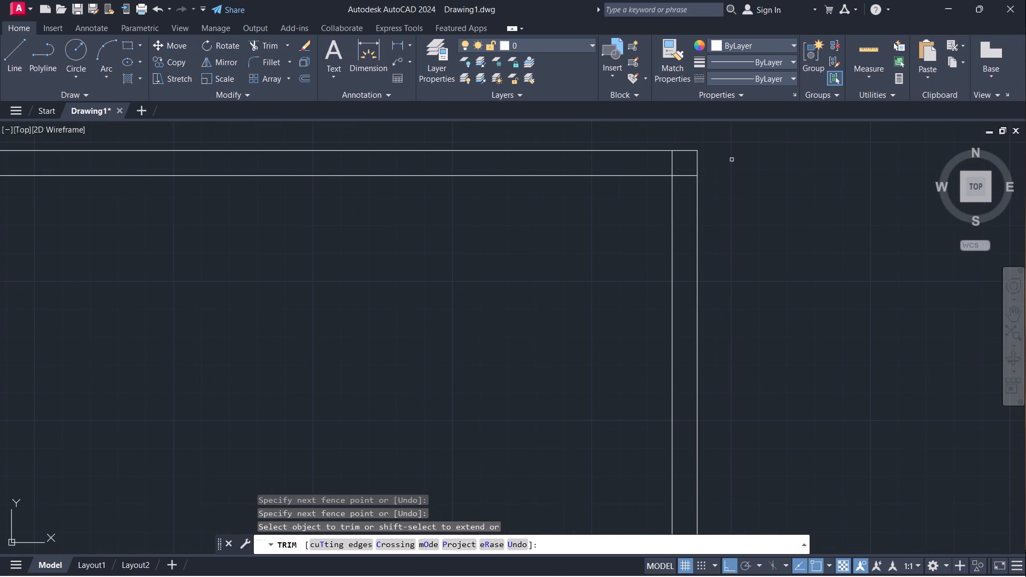
pyautogui.moveTo(657, 157); pyautogui.dragTo(681, 191)
pyautogui.scroll(-2, 729, 162)
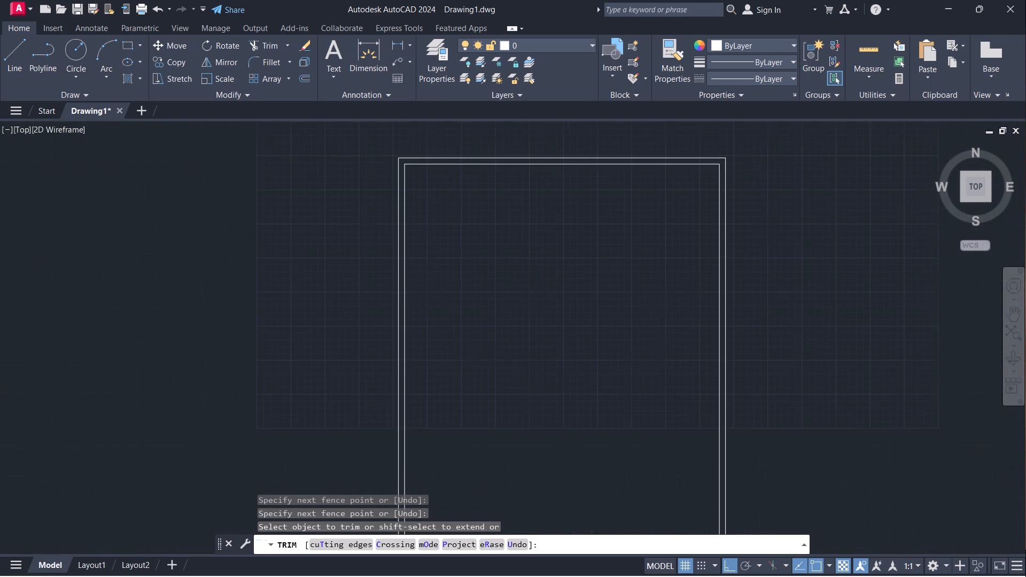
pyautogui.scroll(-1, 736, 159)
pyautogui.moveTo(772, 362); pyautogui.dragTo(755, 264, button='middle')
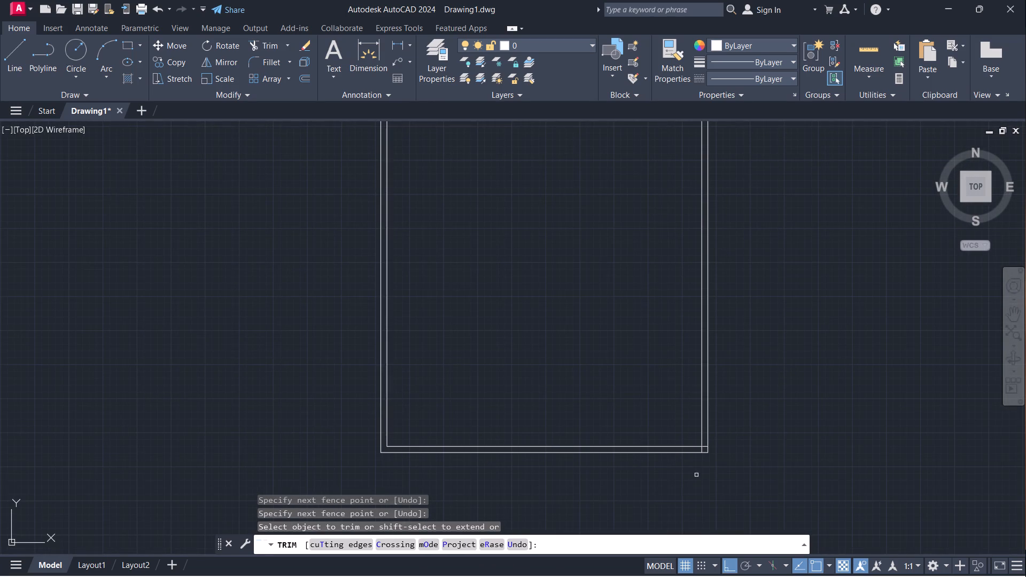
pyautogui.scroll(3, 697, 475)
pyautogui.moveTo(702, 381); pyautogui.dragTo(726, 363)
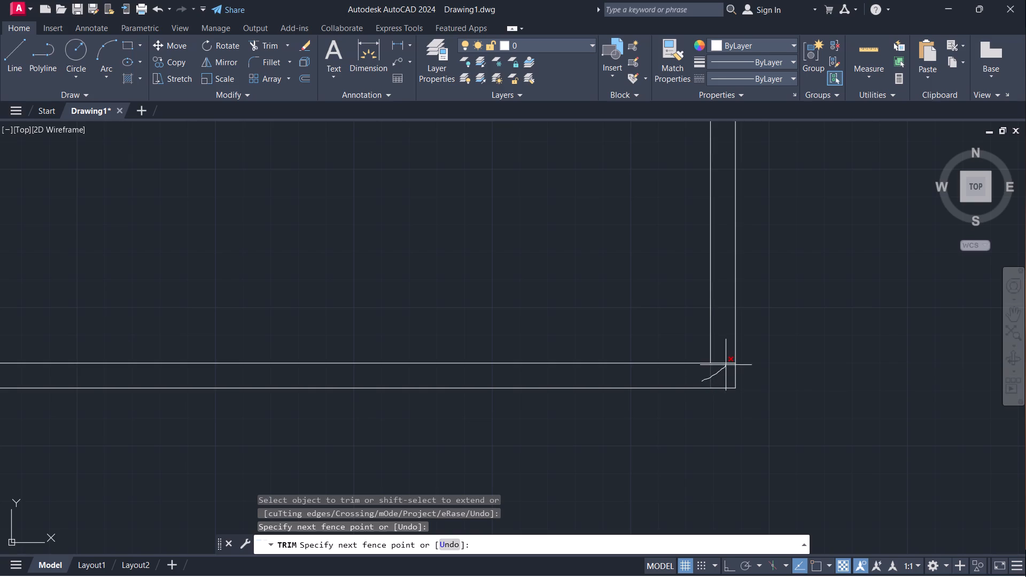
pyautogui.moveTo(726, 363); pyautogui.dragTo(726, 349)
pyautogui.scroll(-2, 770, 305)
pyautogui.moveTo(788, 304); pyautogui.dragTo(771, 384, button='middle')
pyautogui.scroll(-2, 809, 356)
pyautogui.press('Escape')
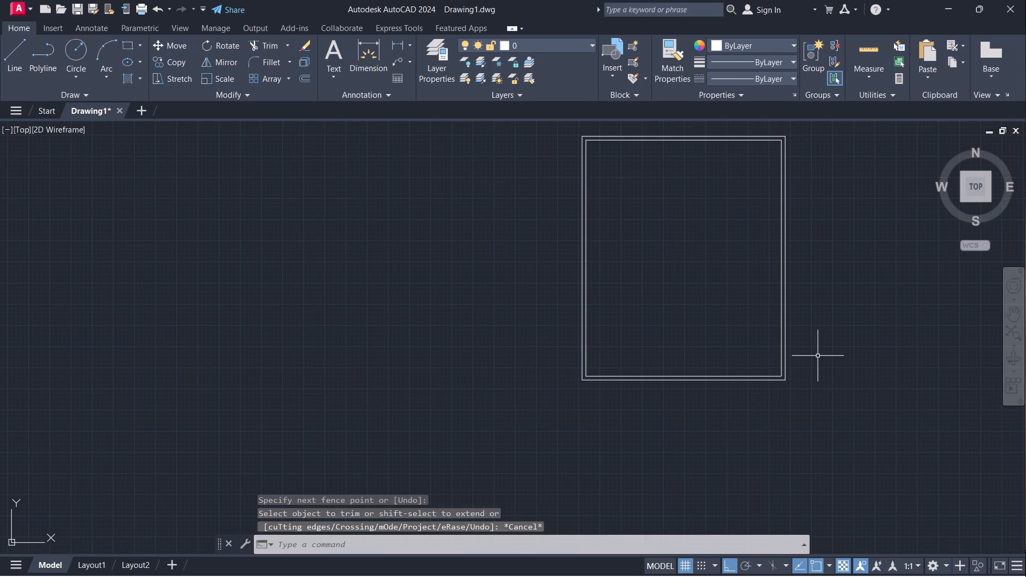
# Offset the four inner lines of the outer walls 4' inward with the Offset command.
pyautogui.press('o')
pyautogui.press('Return')
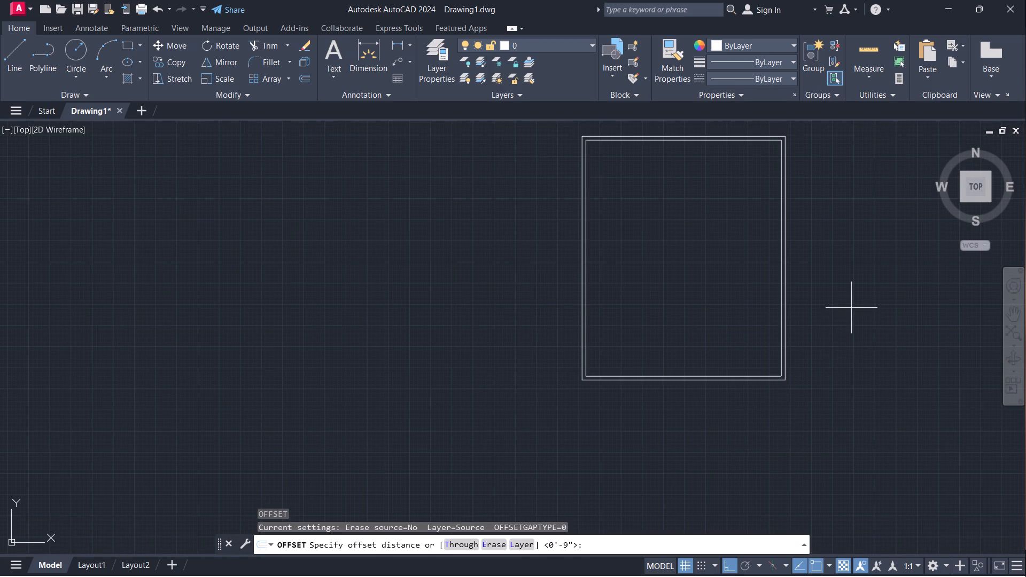
pyautogui.scroll(-1, 851, 310)
pyautogui.scroll(2, 708, 248)
pyautogui.click(649, 316)
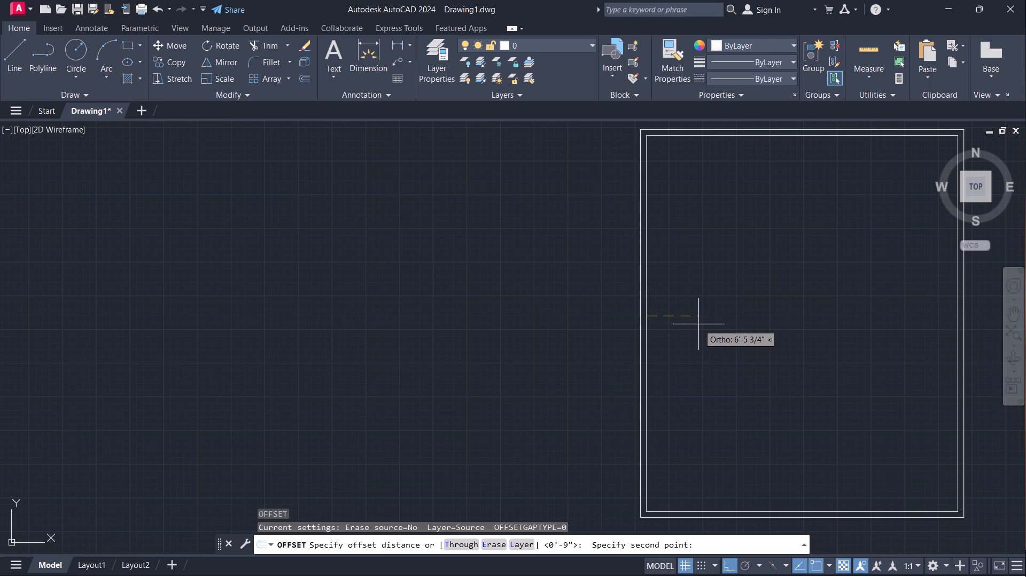
pyautogui.press('4')
pyautogui.press("'")
pyautogui.press('Return')
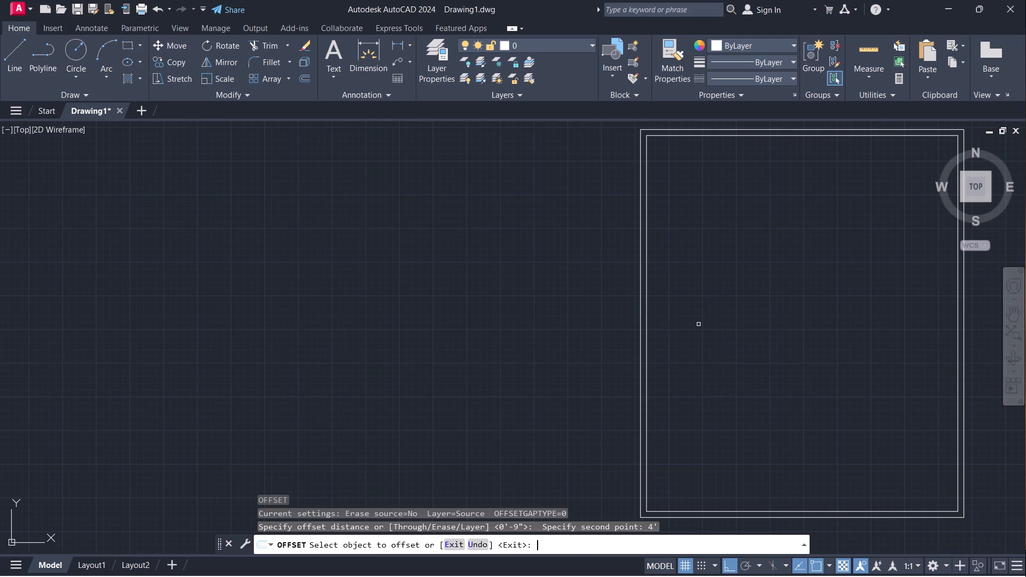
pyautogui.click(646, 334)
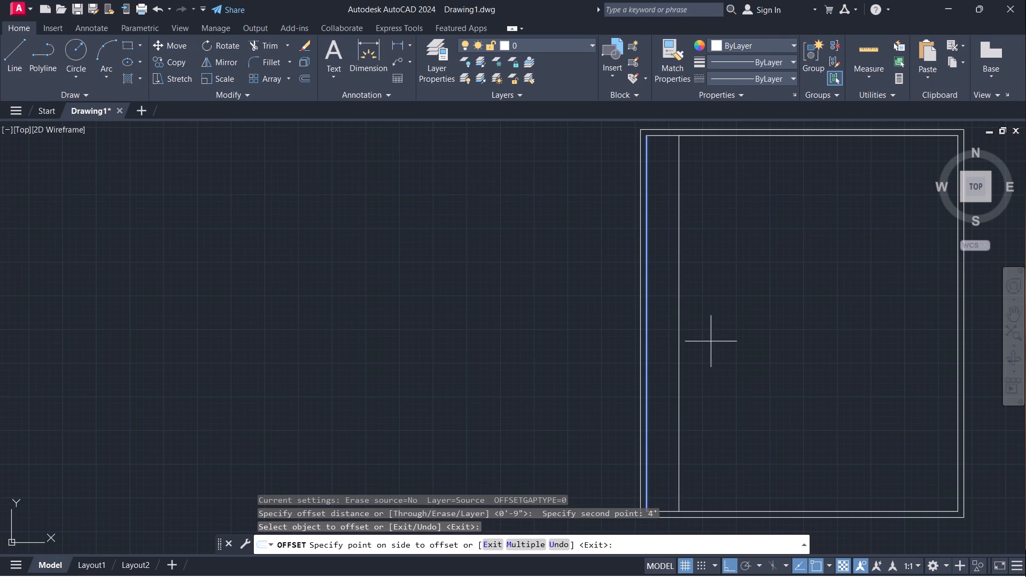
pyautogui.click(711, 341)
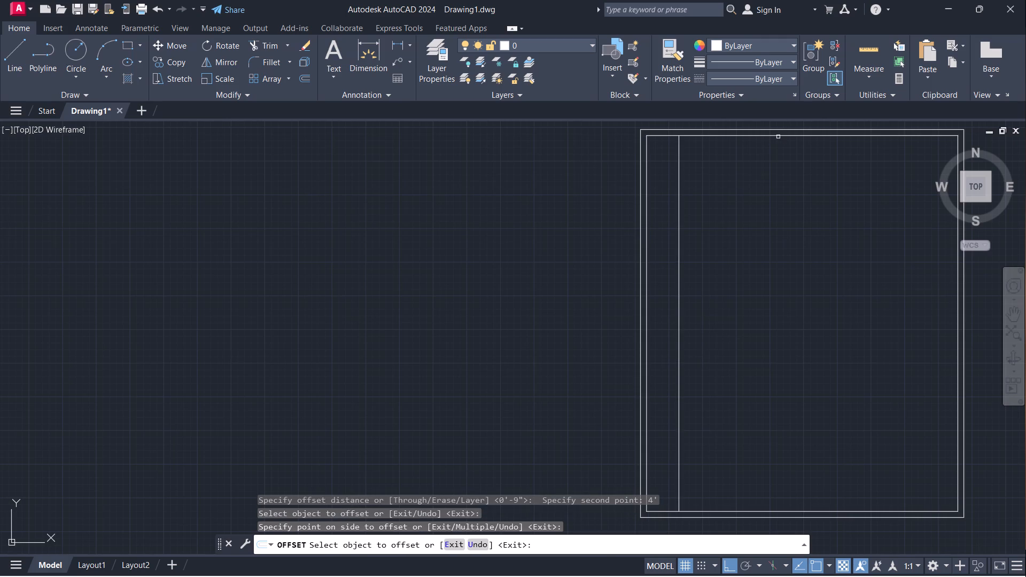
pyautogui.click(778, 136)
pyautogui.click(771, 198)
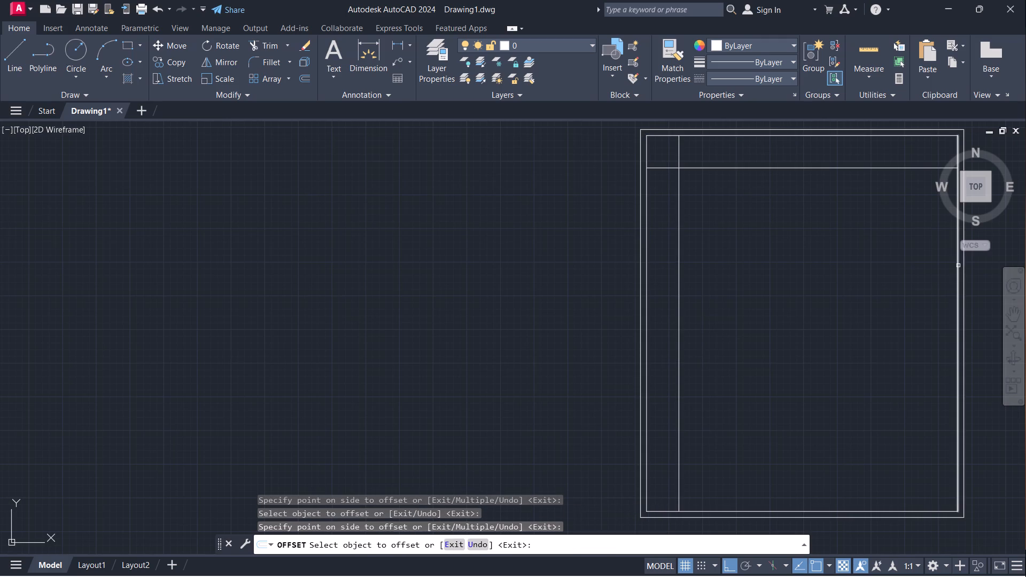
pyautogui.moveTo(957, 266); pyautogui.dragTo(951, 269)
pyautogui.moveTo(875, 282); pyautogui.dragTo(866, 282)
pyautogui.moveTo(805, 325); pyautogui.dragTo(737, 275, button='middle')
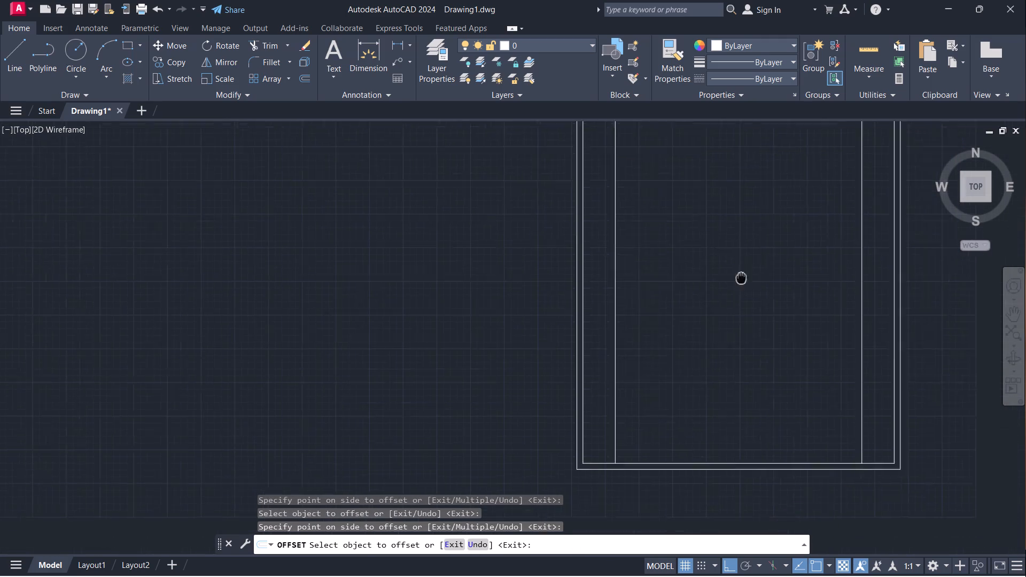
pyautogui.moveTo(737, 275); pyautogui.dragTo(643, 258, button='middle')
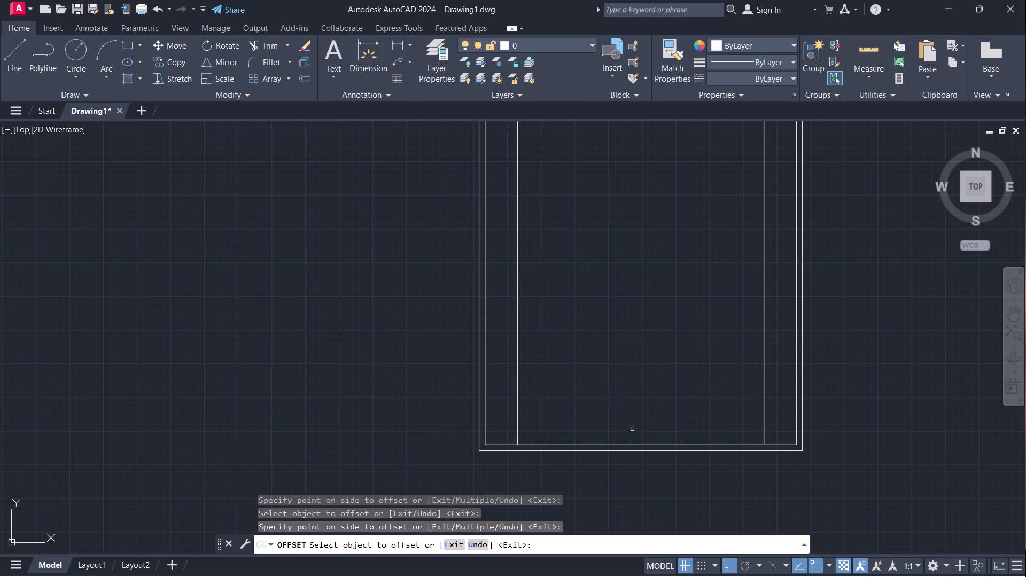
pyautogui.moveTo(633, 445); pyautogui.dragTo(633, 439)
pyautogui.moveTo(638, 365); pyautogui.dragTo(642, 358)
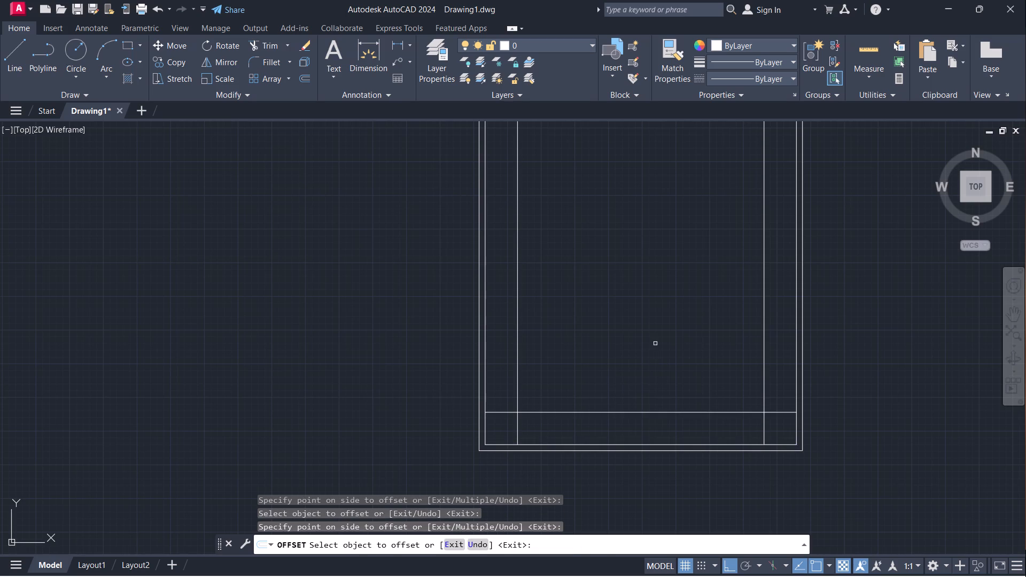
pyautogui.press('Escape')
# Trim the overlapping line ends at the upper-left corner of the newly offset inner rectangle.
pyautogui.scroll(-1, 651, 341)
pyautogui.moveTo(655, 318); pyautogui.dragTo(630, 322, button='middle')
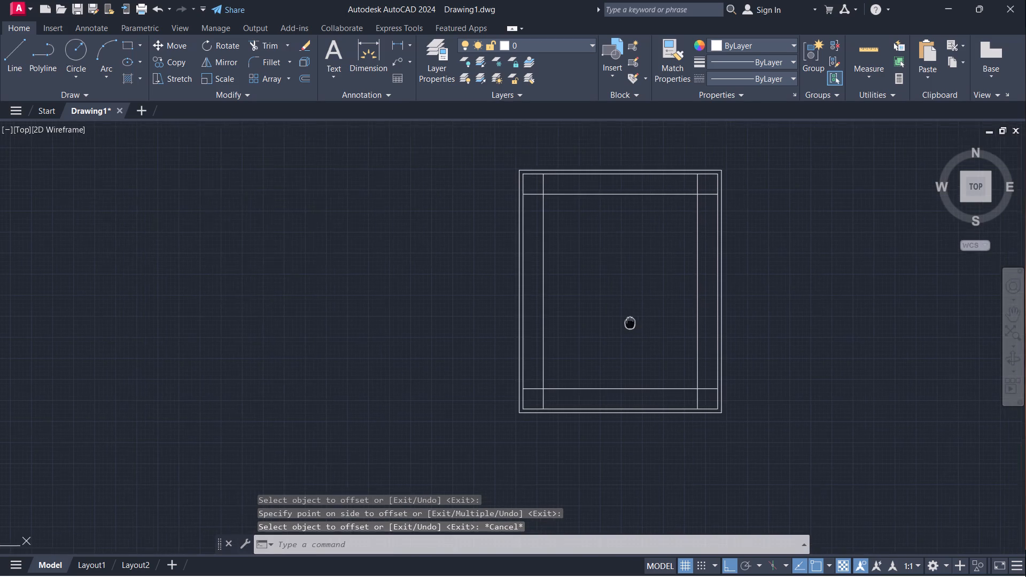
pyautogui.moveTo(630, 322); pyautogui.dragTo(626, 327, button='middle')
pyautogui.write('tr')
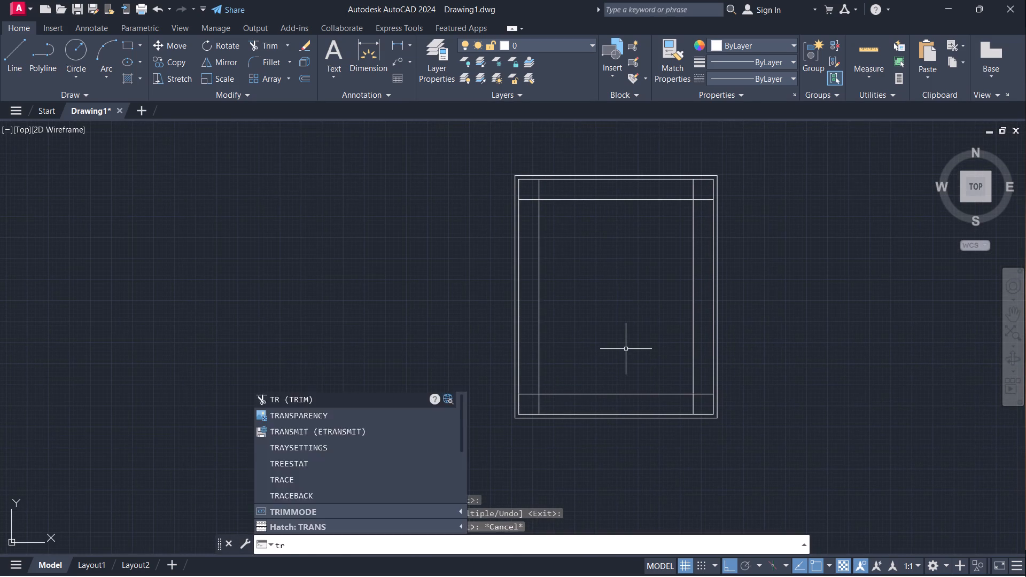
pyautogui.press('Return')
pyautogui.scroll(3, 549, 191)
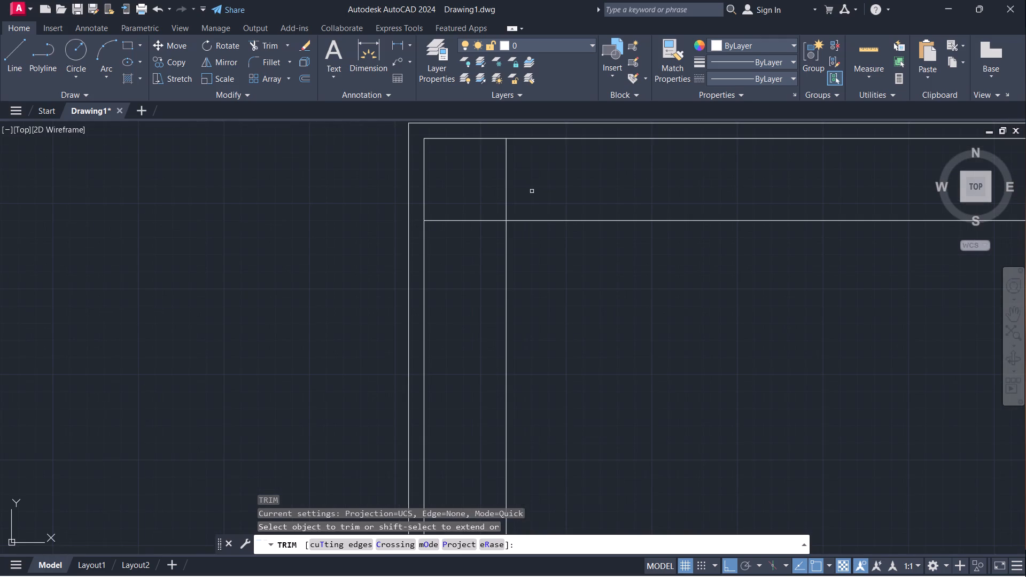
pyautogui.moveTo(532, 189); pyautogui.dragTo(473, 246)
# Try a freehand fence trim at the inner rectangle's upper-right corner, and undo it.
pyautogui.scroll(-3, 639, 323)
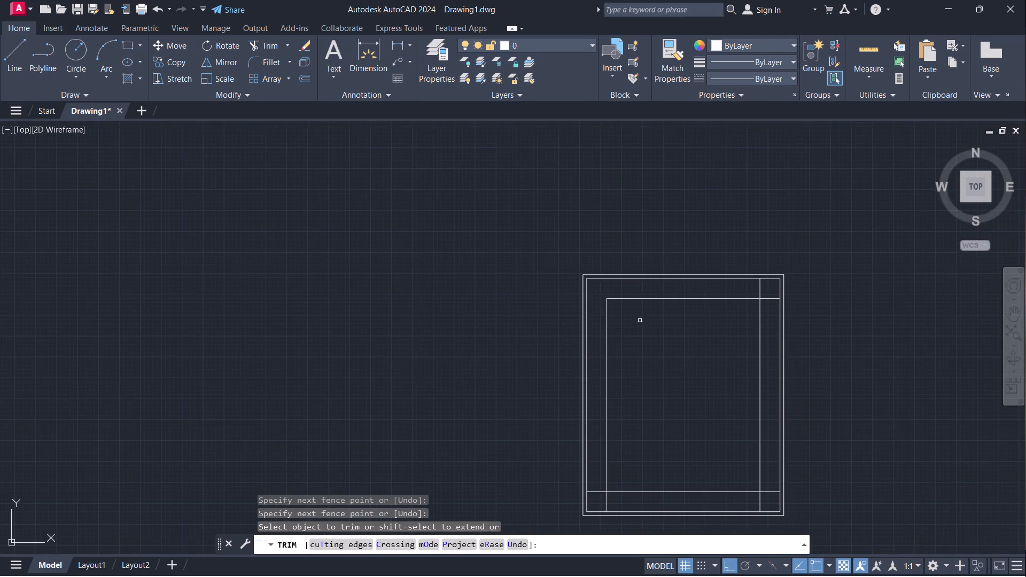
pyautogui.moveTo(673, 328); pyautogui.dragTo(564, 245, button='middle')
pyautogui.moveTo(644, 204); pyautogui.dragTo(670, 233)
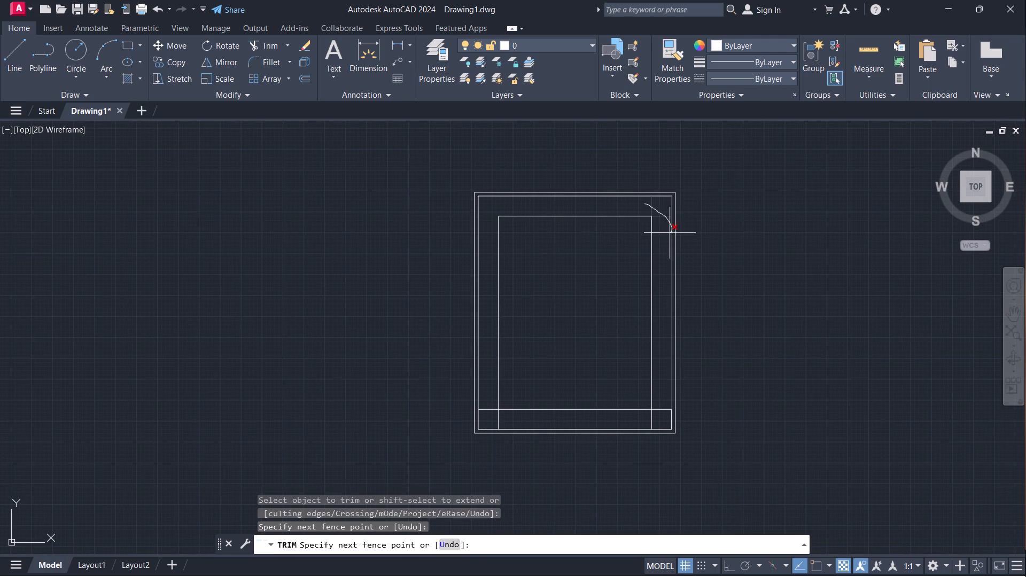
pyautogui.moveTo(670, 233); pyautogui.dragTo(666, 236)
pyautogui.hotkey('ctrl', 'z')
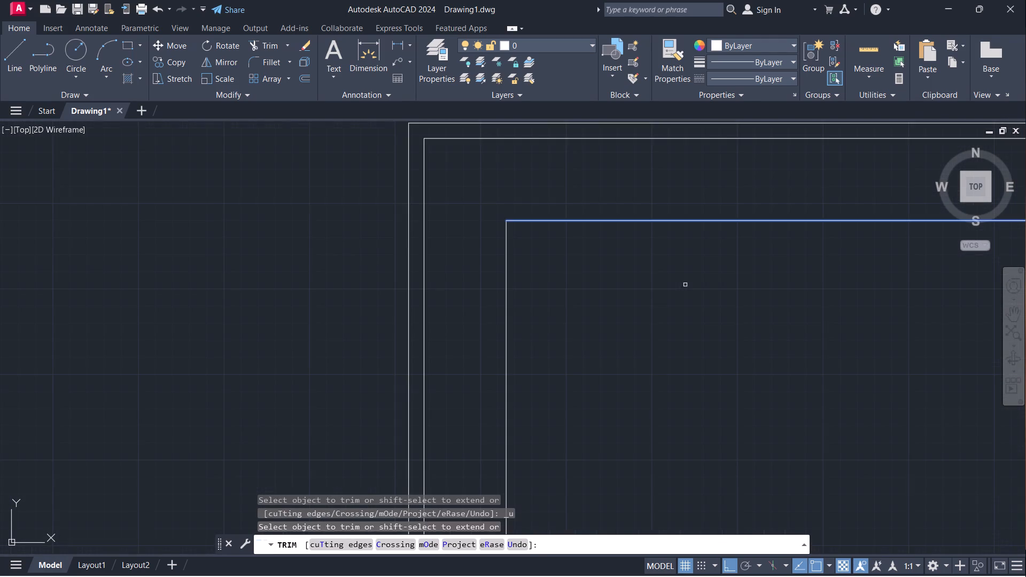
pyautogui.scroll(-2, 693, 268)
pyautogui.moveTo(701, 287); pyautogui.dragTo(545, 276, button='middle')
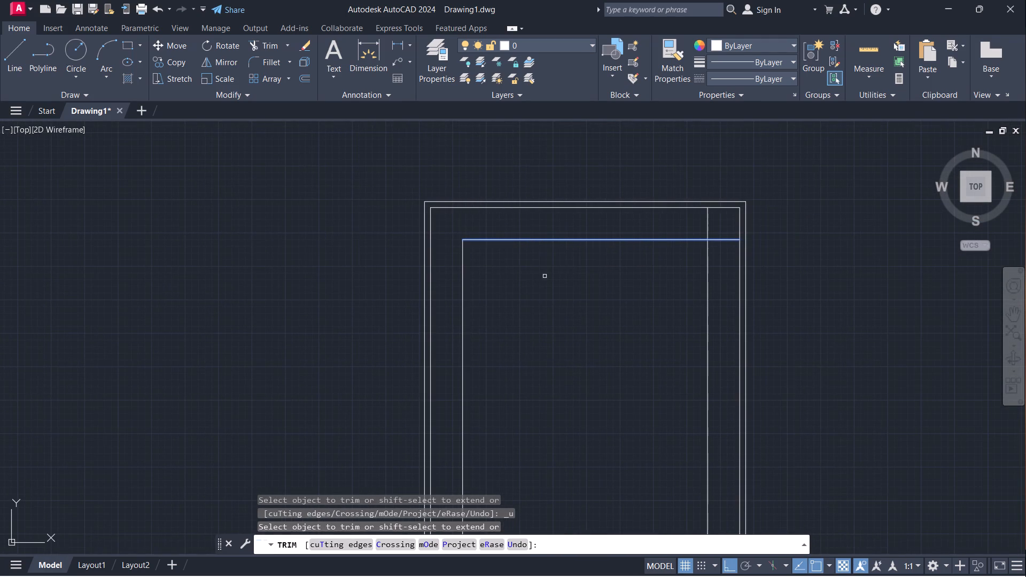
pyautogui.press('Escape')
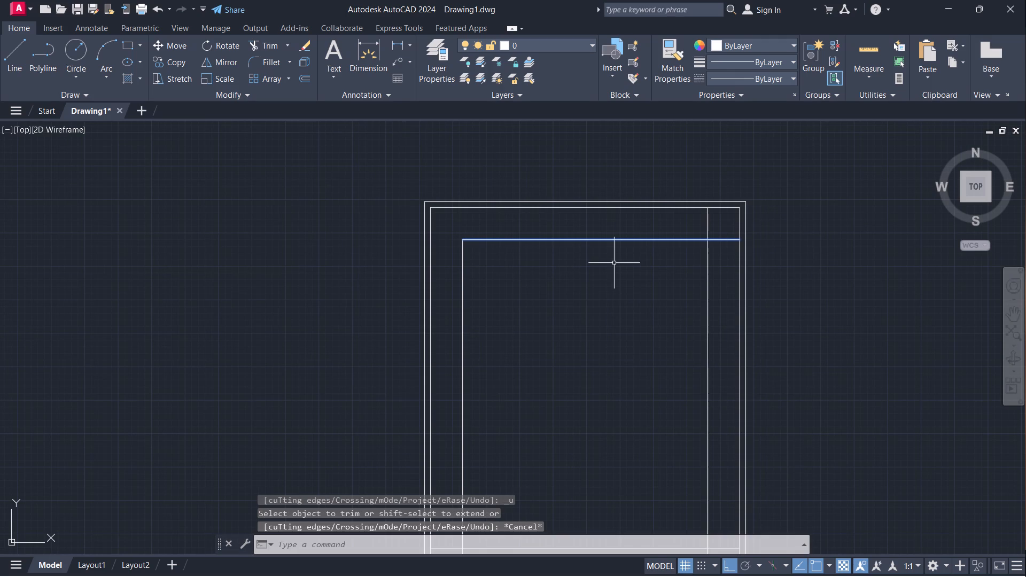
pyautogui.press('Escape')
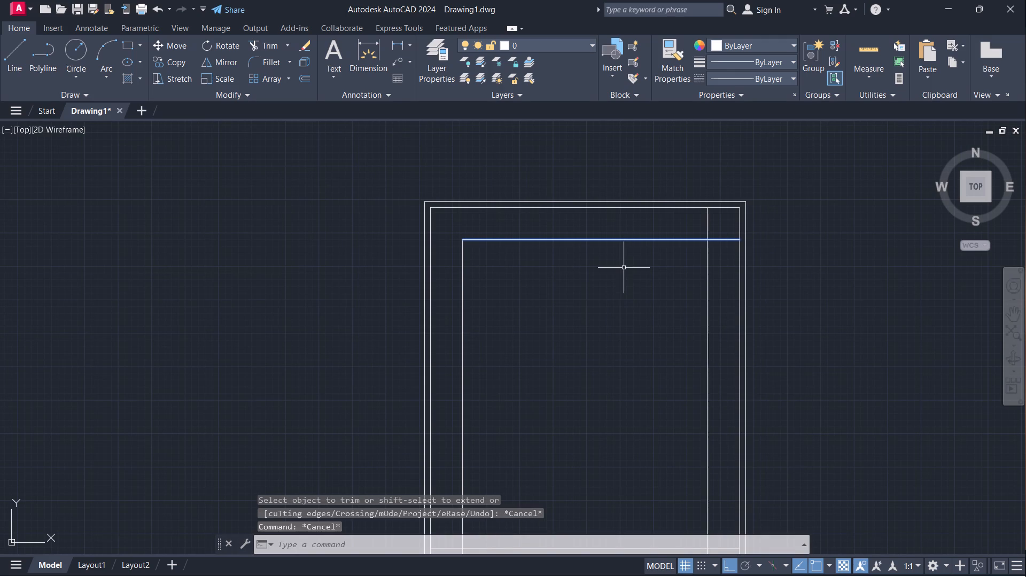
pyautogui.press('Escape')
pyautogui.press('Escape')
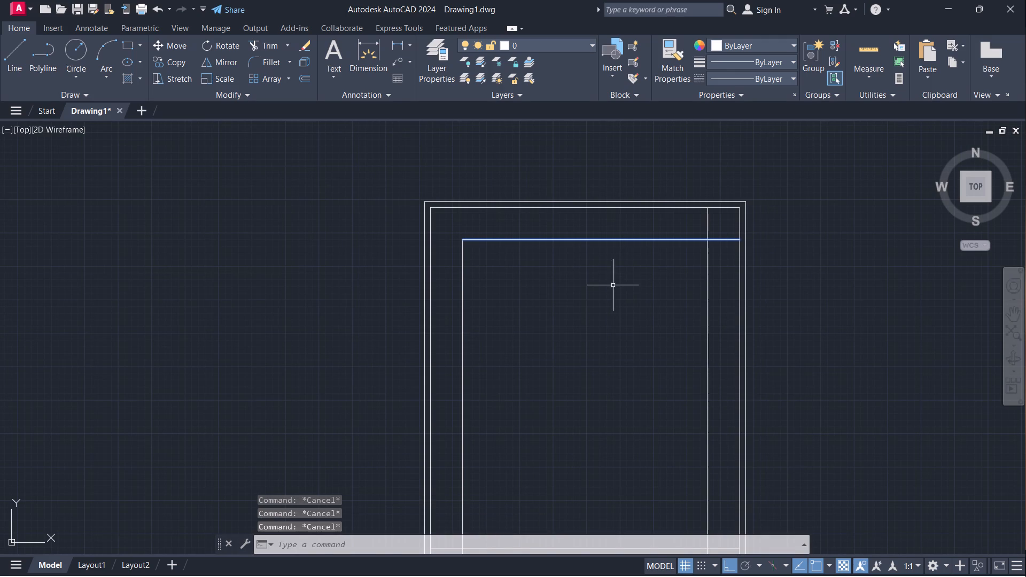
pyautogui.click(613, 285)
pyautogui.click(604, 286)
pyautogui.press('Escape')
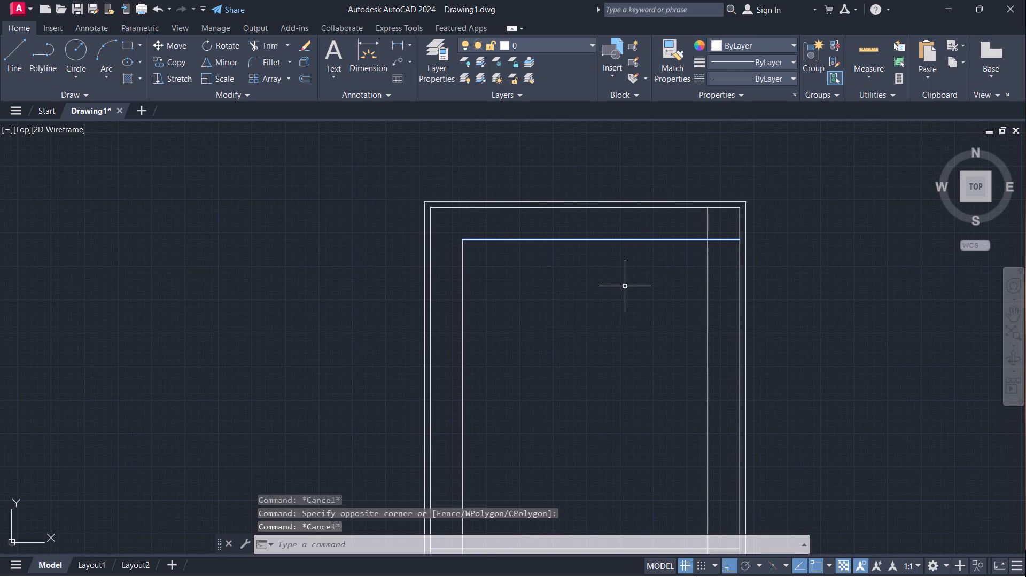
# Trim the overlapping line ends at the upper-right, lower-right and lower-left corners of the inner rectangle.
pyautogui.write('tr')
pyautogui.press('Return')
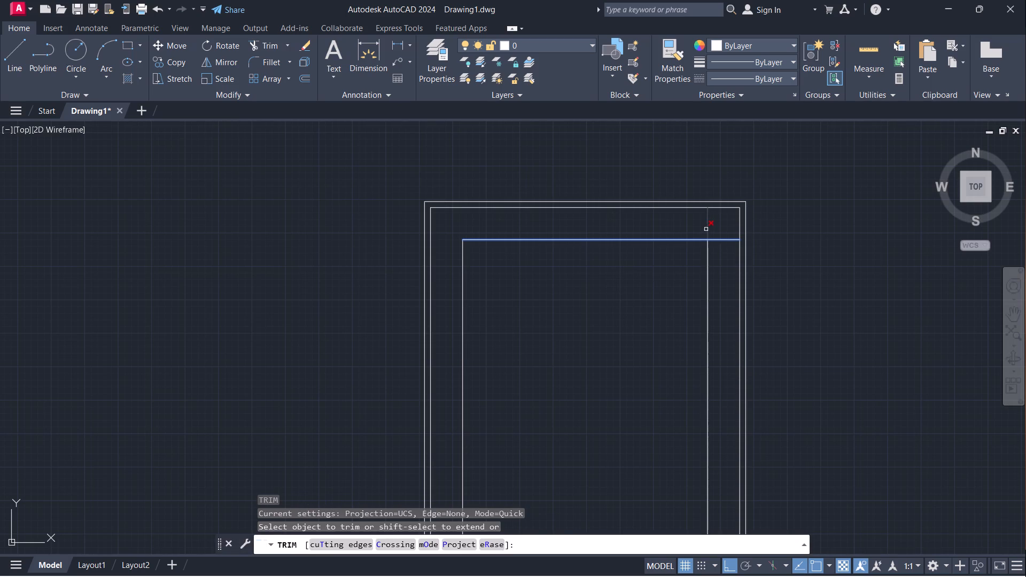
pyautogui.click(706, 226)
pyautogui.click(713, 240)
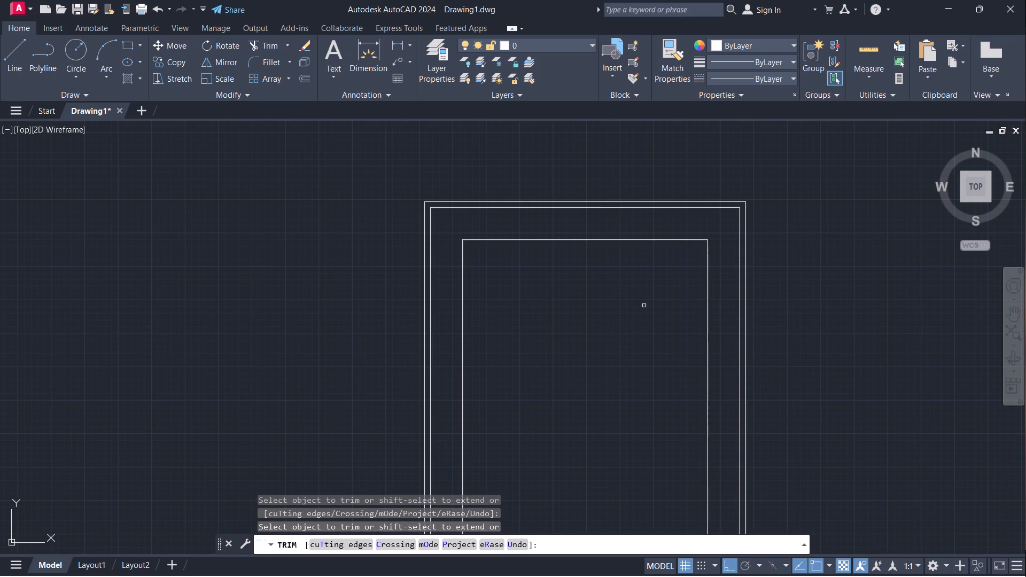
pyautogui.scroll(-3, 641, 285)
pyautogui.scroll(3, 654, 362)
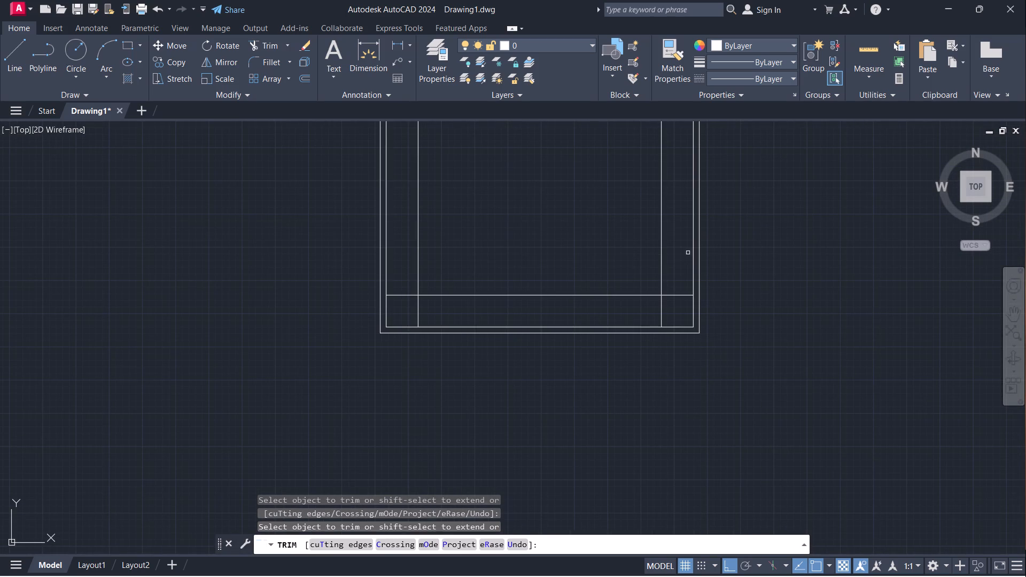
pyautogui.moveTo(680, 272); pyautogui.dragTo(650, 312)
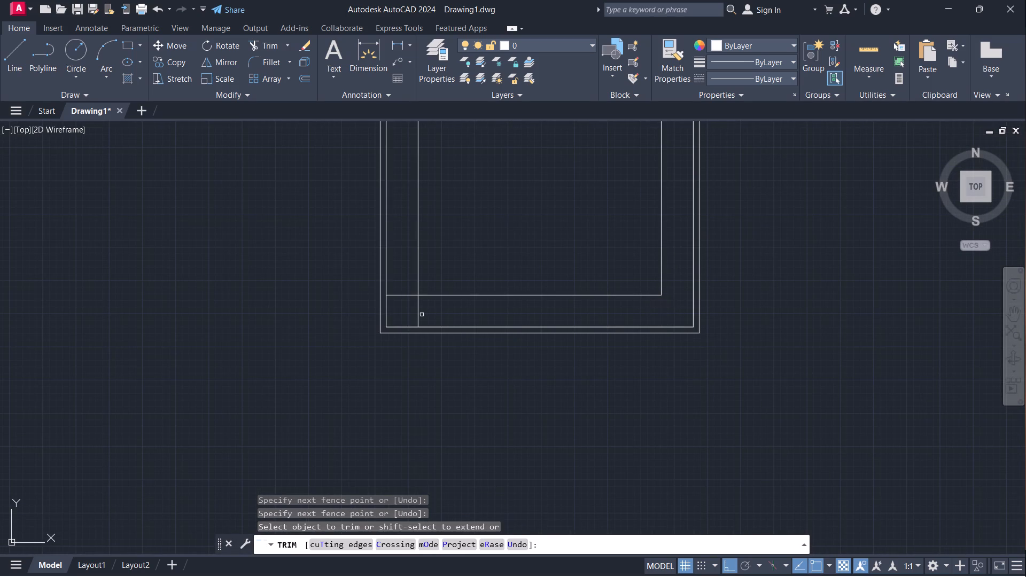
pyautogui.moveTo(396, 274); pyautogui.dragTo(437, 317)
pyautogui.press('Escape')
# Offset all four sides of the inner rectangle 6" inward to form the inner walls.
pyautogui.moveTo(516, 240); pyautogui.dragTo(521, 321, button='middle')
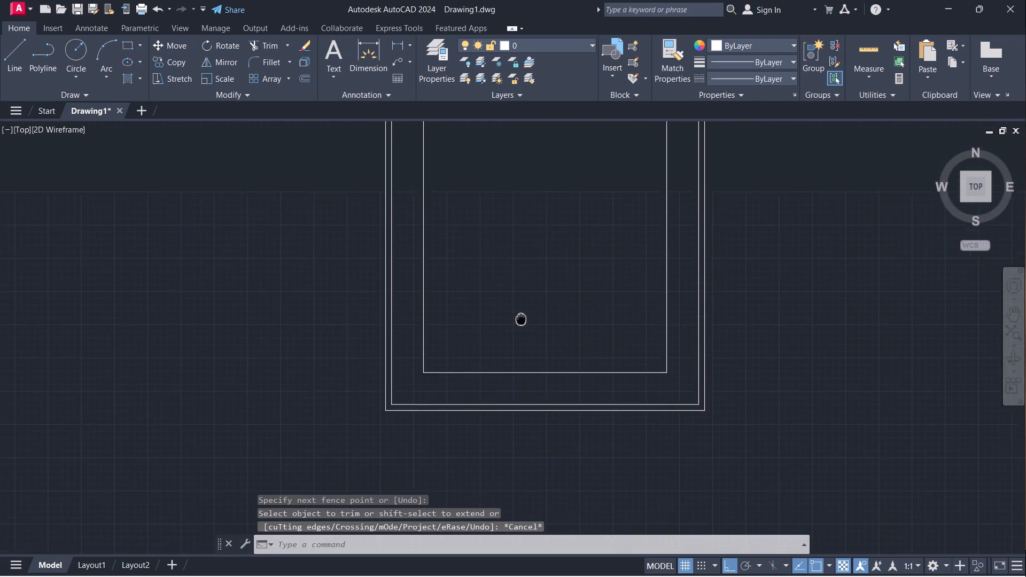
pyautogui.moveTo(521, 321); pyautogui.dragTo(528, 350, button='middle')
pyautogui.press('o')
pyautogui.press('Return')
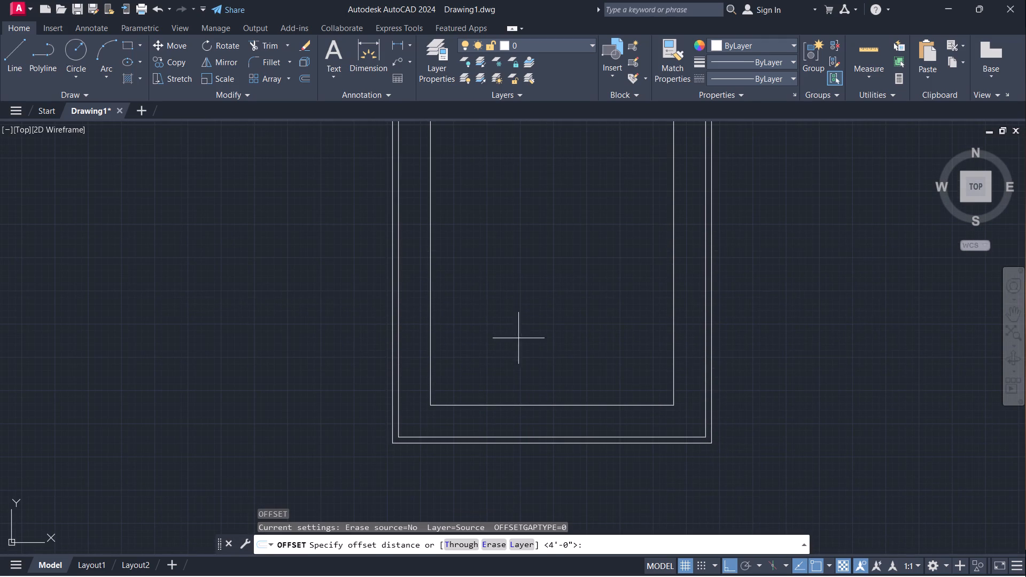
pyautogui.moveTo(550, 403); pyautogui.dragTo(550, 388)
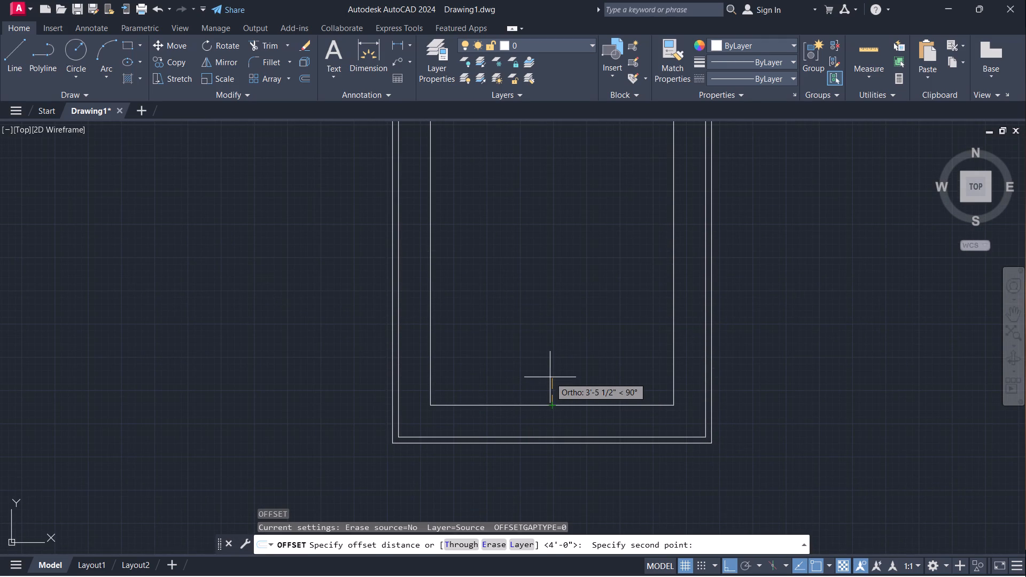
pyautogui.press('6')
pyautogui.press('Return')
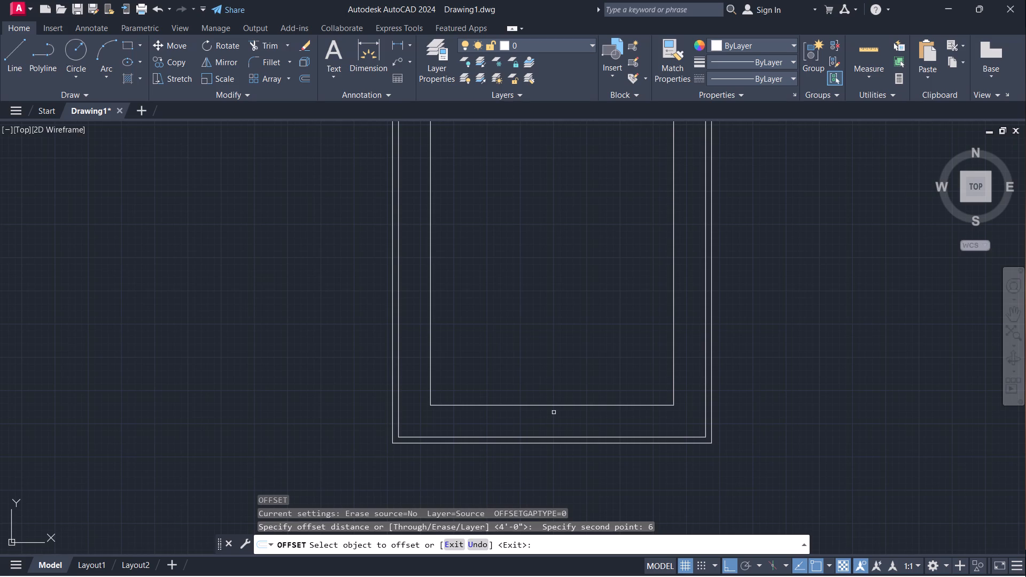
pyautogui.click(553, 404)
pyautogui.click(551, 386)
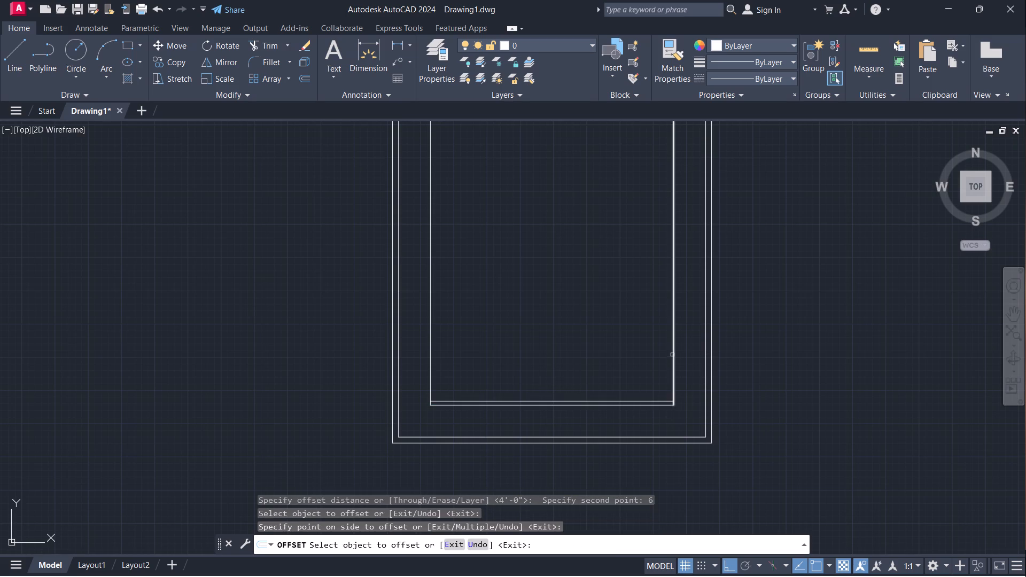
pyautogui.click(673, 355)
pyautogui.click(647, 358)
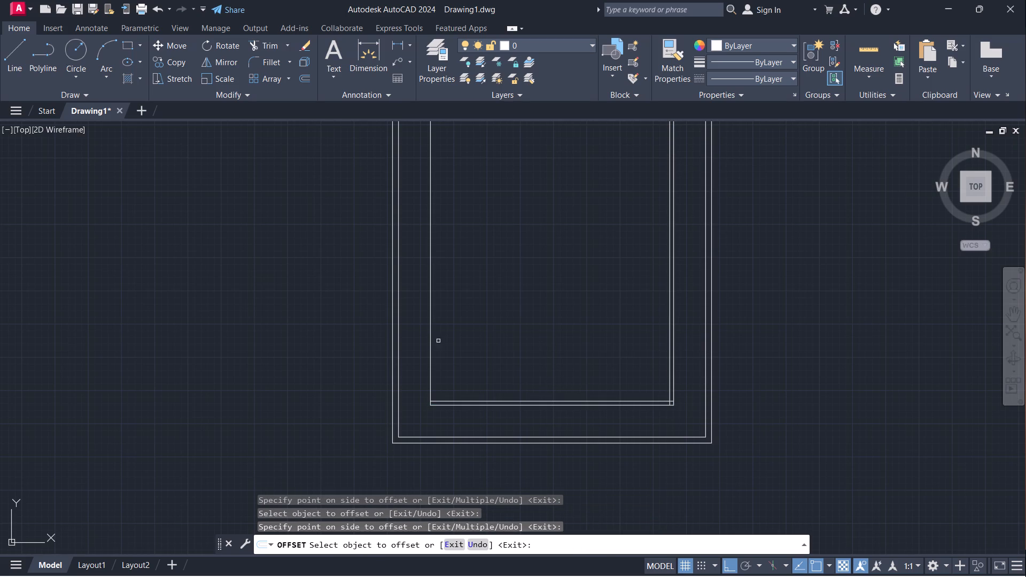
pyautogui.click(430, 339)
pyautogui.moveTo(507, 338); pyautogui.dragTo(512, 337)
pyautogui.moveTo(512, 337); pyautogui.dragTo(515, 337)
pyautogui.scroll(-1, 562, 276)
pyautogui.moveTo(565, 260); pyautogui.dragTo(554, 309, button='middle')
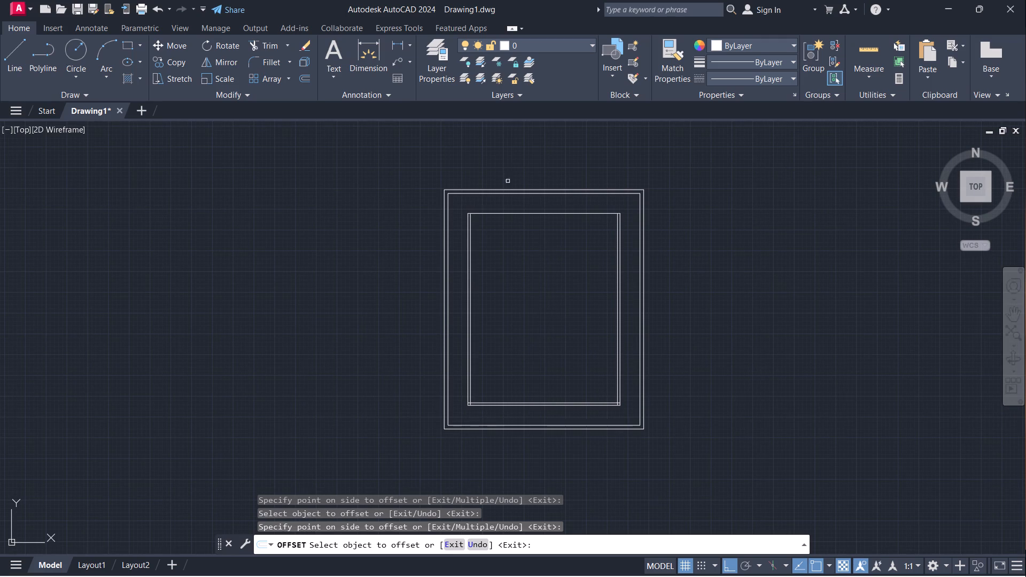
pyautogui.click(539, 213)
pyautogui.click(530, 239)
pyautogui.scroll(2, 475, 215)
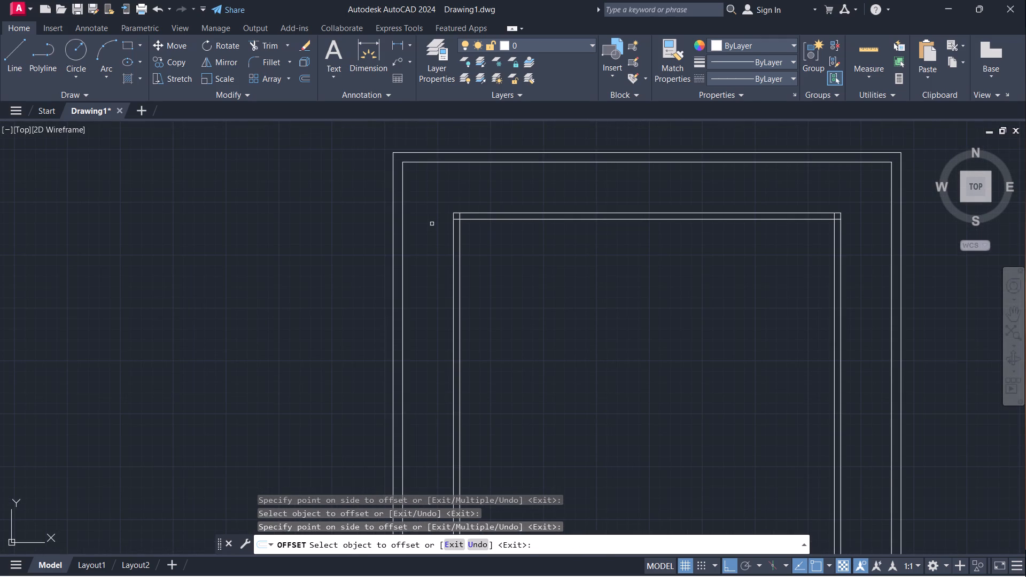
# Trim the overlapping line ends at the upper-left and upper-right corners of the 6" inner walls.
pyautogui.press('Escape')
pyautogui.scroll(2, 446, 212)
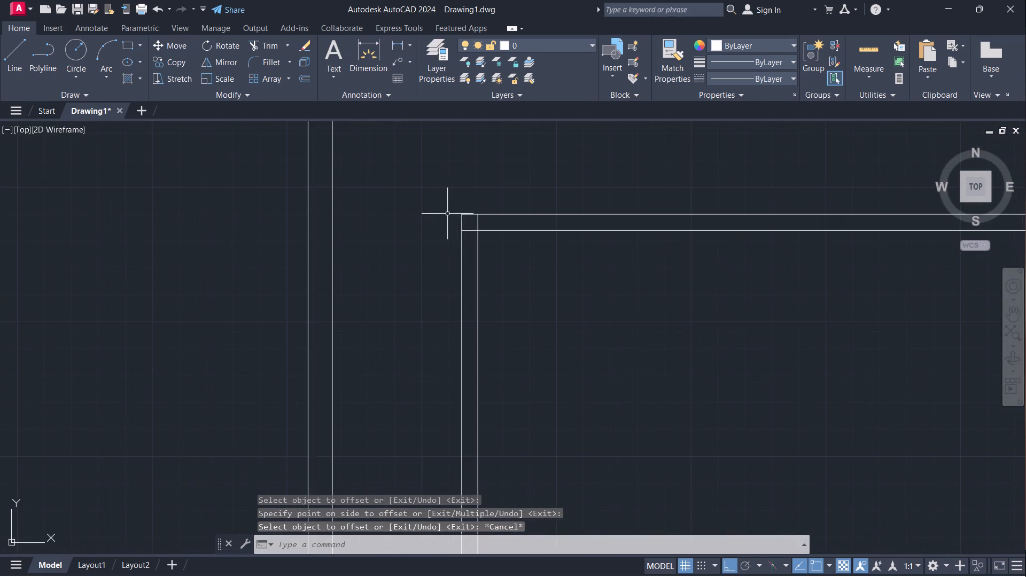
pyautogui.scroll(3, 469, 231)
pyautogui.write('tr')
pyautogui.press('Return')
pyautogui.moveTo(506, 202); pyautogui.dragTo(480, 225)
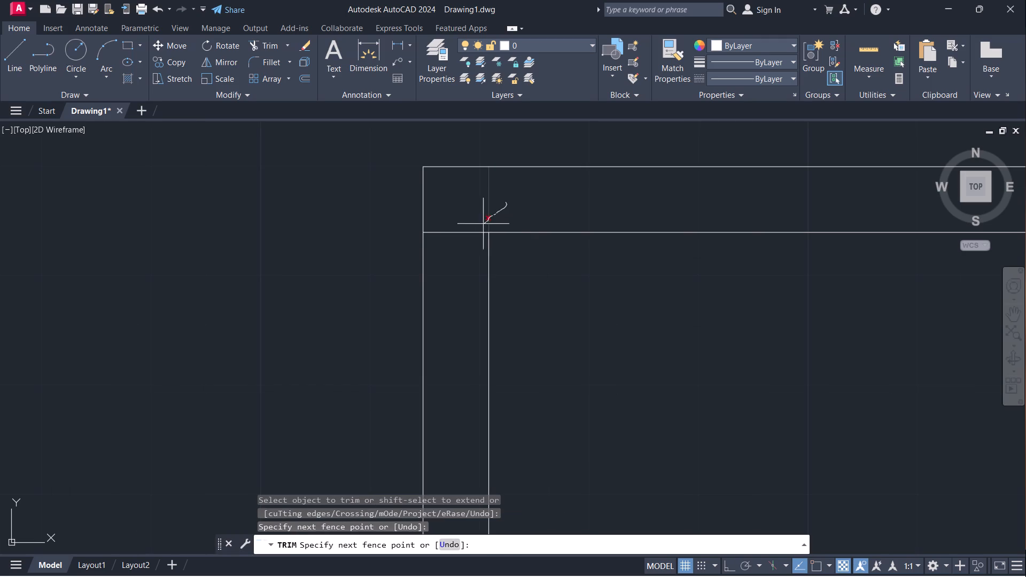
pyautogui.moveTo(480, 225); pyautogui.dragTo(457, 252)
pyautogui.scroll(-3, 496, 216)
pyautogui.moveTo(690, 302); pyautogui.dragTo(444, 292, button='middle')
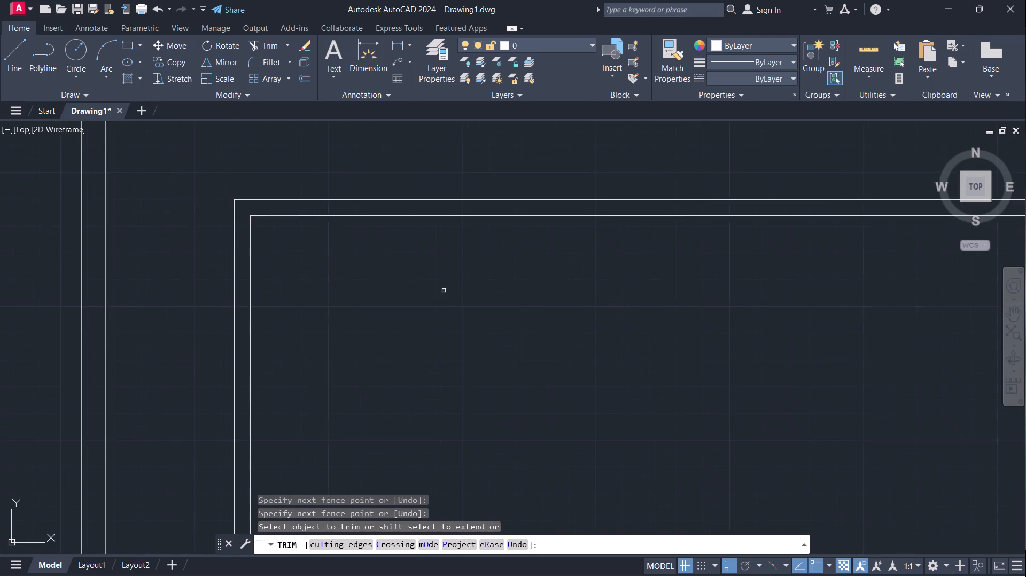
pyautogui.scroll(-2, 655, 256)
pyautogui.scroll(3, 879, 243)
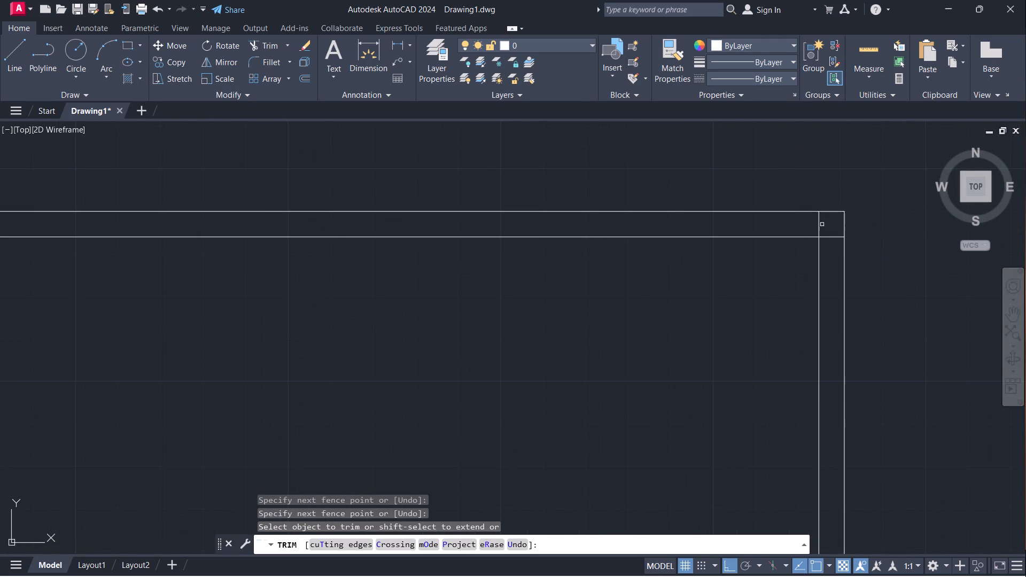
pyautogui.moveTo(813, 224); pyautogui.dragTo(827, 245)
# Trim the overlapping line ends at the lower-right and lower-left corners of the 6" inner walls.
pyautogui.scroll(-2, 845, 217)
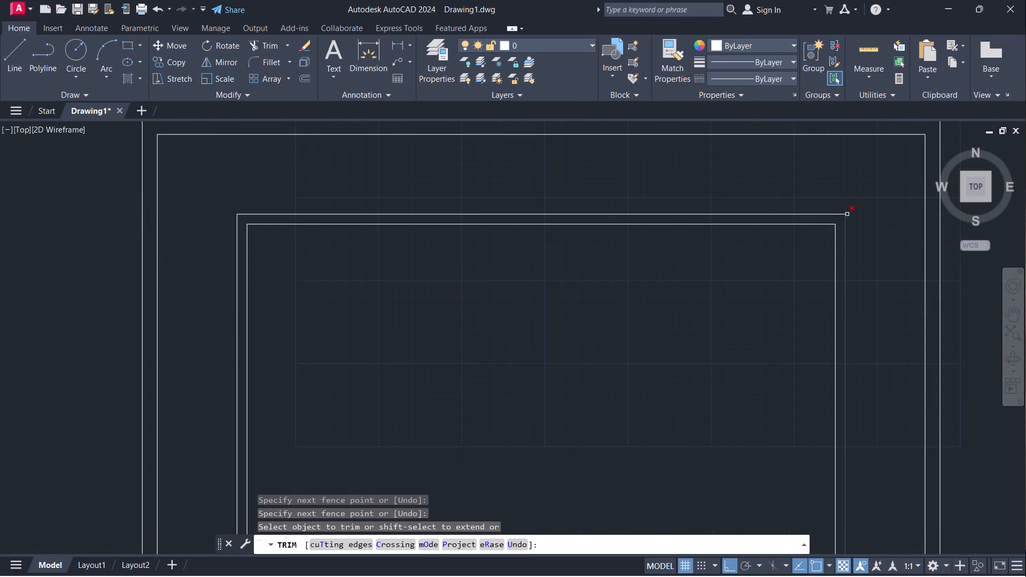
pyautogui.scroll(-2, 837, 236)
pyautogui.moveTo(797, 330); pyautogui.dragTo(665, 136, button='middle')
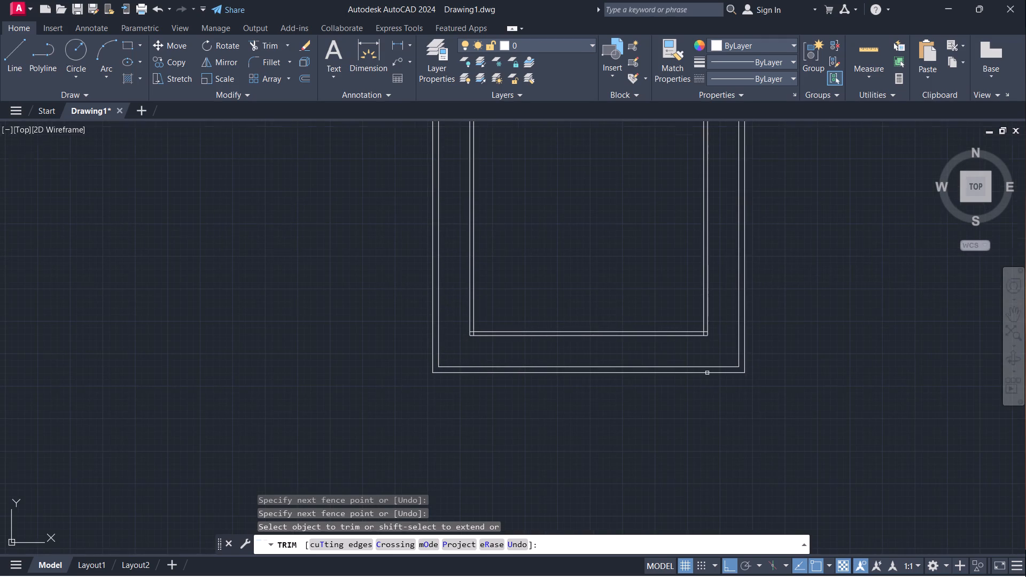
pyautogui.scroll(3, 708, 375)
pyautogui.scroll(1, 687, 239)
pyautogui.moveTo(693, 173); pyautogui.dragTo(693, 173)
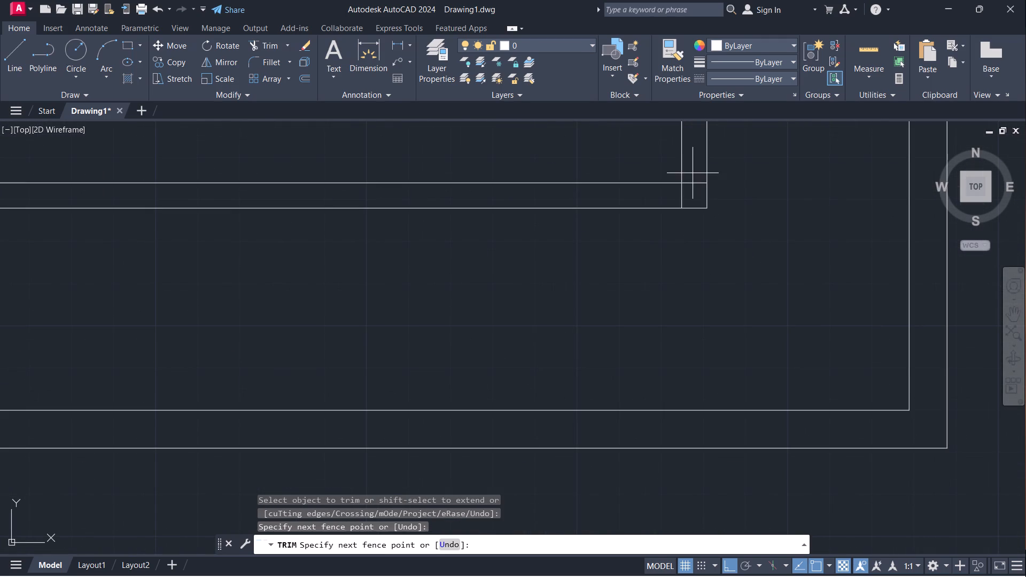
pyautogui.moveTo(693, 173); pyautogui.dragTo(672, 194)
pyautogui.scroll(-2, 732, 207)
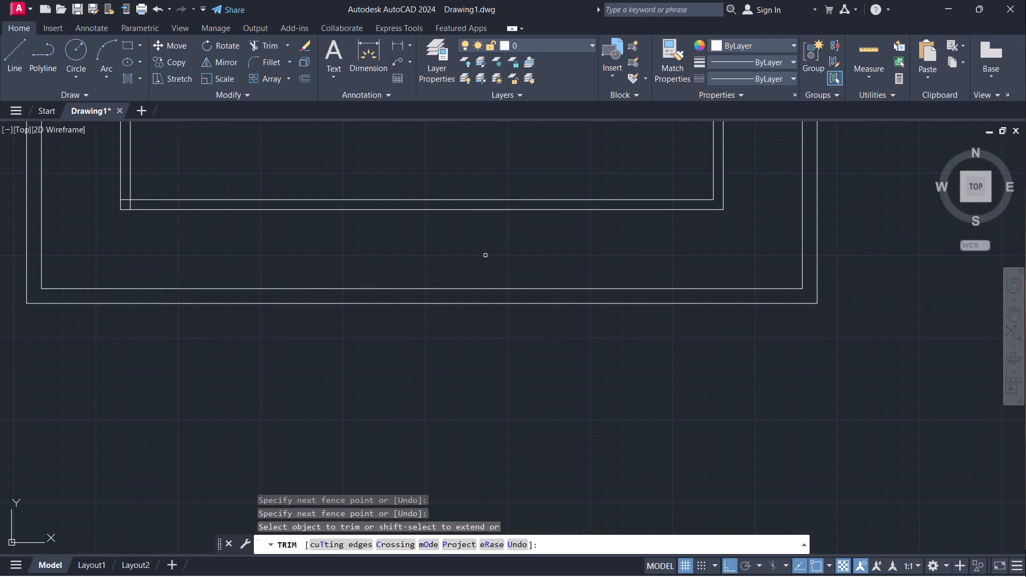
pyautogui.moveTo(485, 255); pyautogui.dragTo(687, 293, button='middle')
pyautogui.scroll(3, 323, 233)
pyautogui.moveTo(323, 233); pyautogui.dragTo(328, 247)
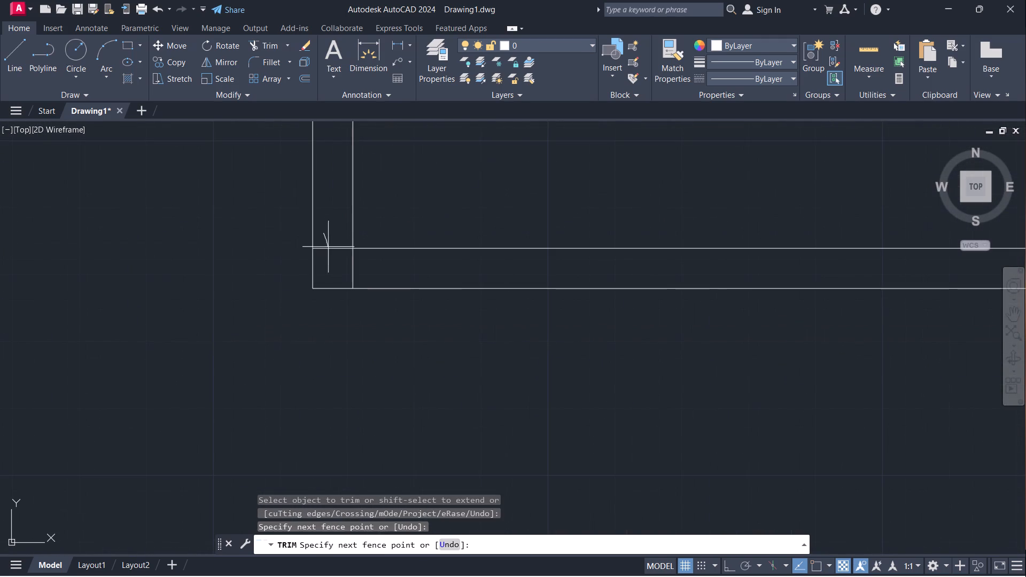
pyautogui.moveTo(328, 247); pyautogui.dragTo(367, 270)
pyautogui.scroll(-2, 499, 212)
pyautogui.scroll(-1, 556, 196)
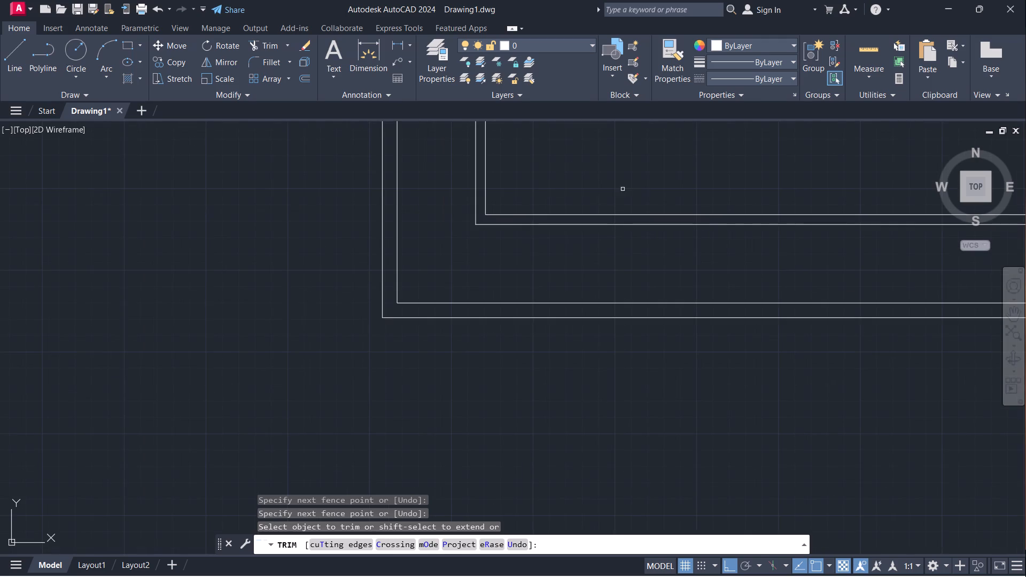
pyautogui.moveTo(627, 189); pyautogui.dragTo(435, 404, button='middle')
pyautogui.scroll(-3, 568, 297)
pyautogui.moveTo(576, 274); pyautogui.dragTo(573, 287, button='middle')
pyautogui.press('Escape')
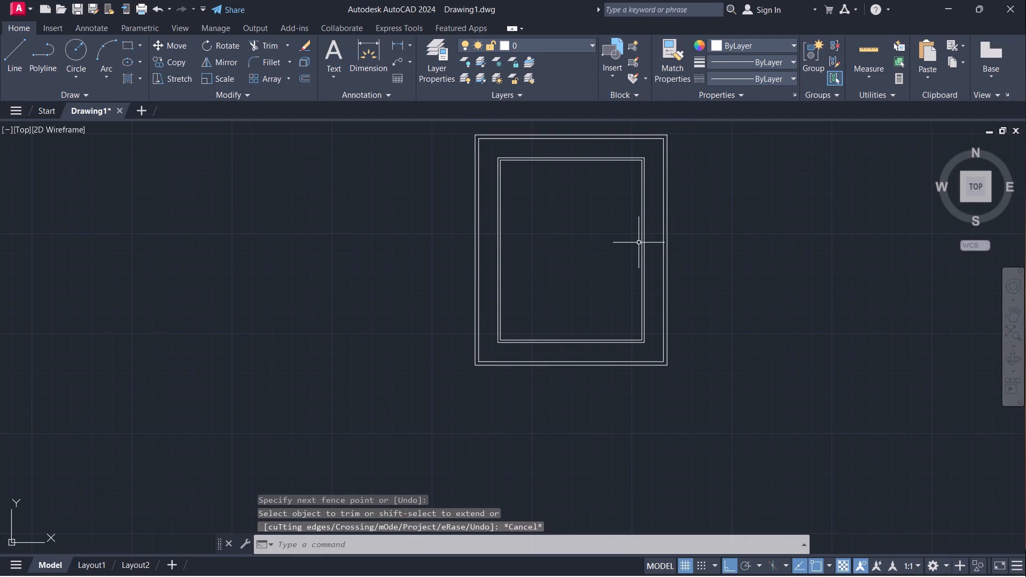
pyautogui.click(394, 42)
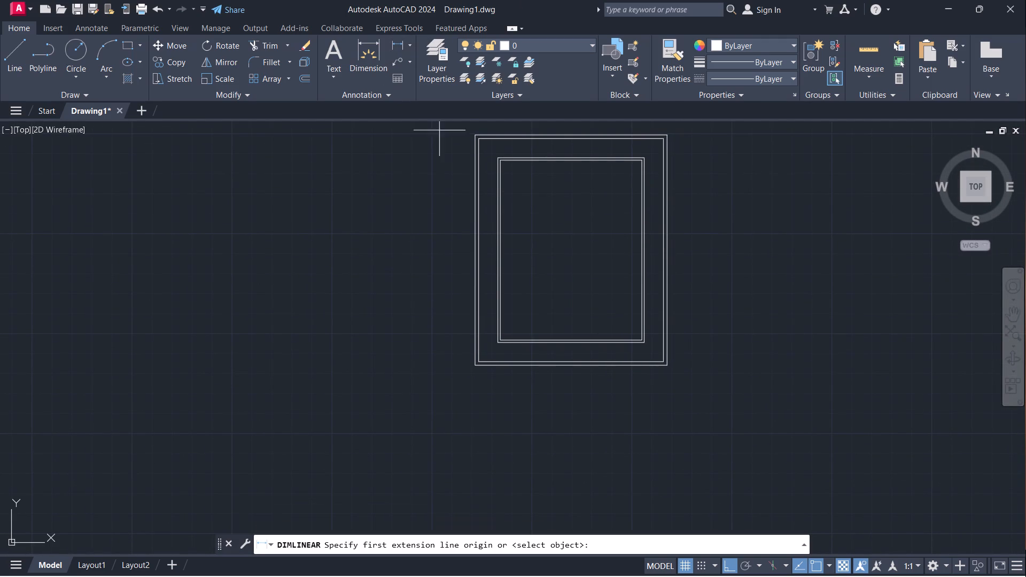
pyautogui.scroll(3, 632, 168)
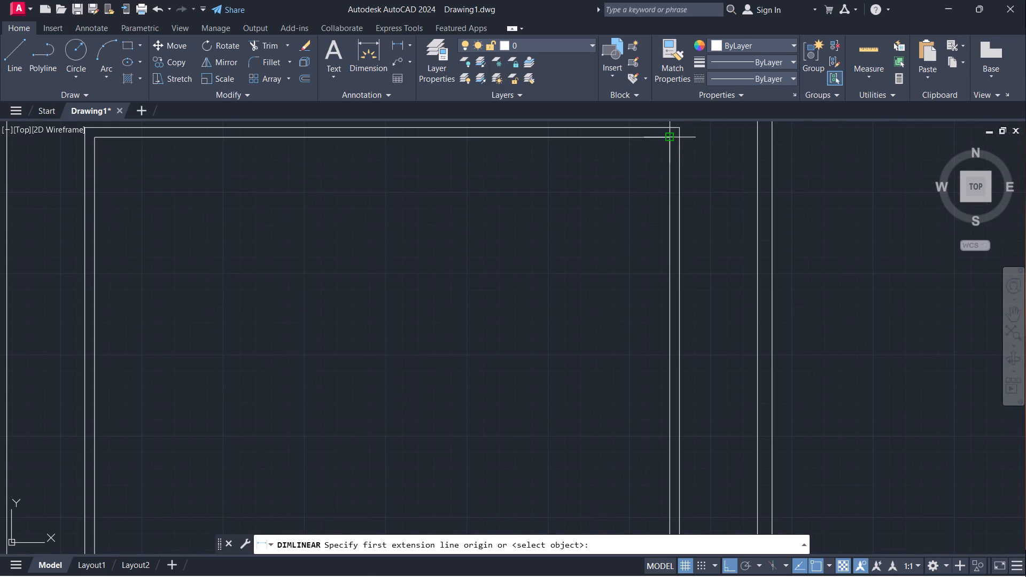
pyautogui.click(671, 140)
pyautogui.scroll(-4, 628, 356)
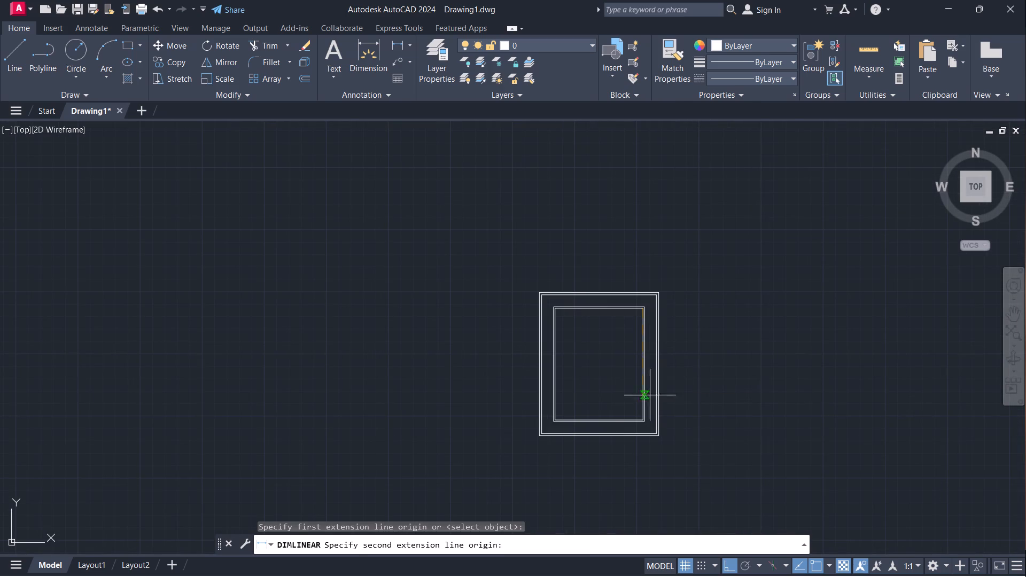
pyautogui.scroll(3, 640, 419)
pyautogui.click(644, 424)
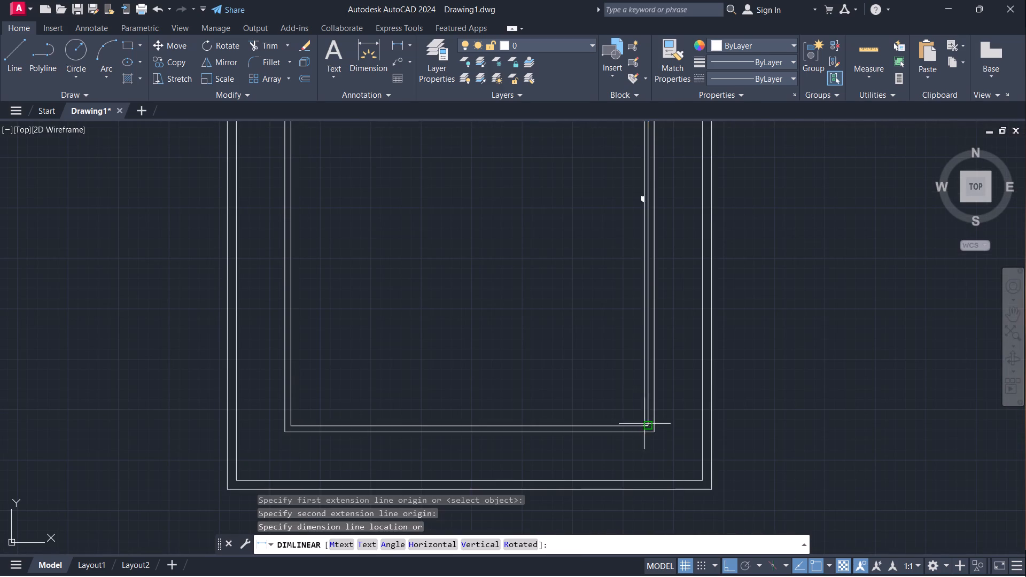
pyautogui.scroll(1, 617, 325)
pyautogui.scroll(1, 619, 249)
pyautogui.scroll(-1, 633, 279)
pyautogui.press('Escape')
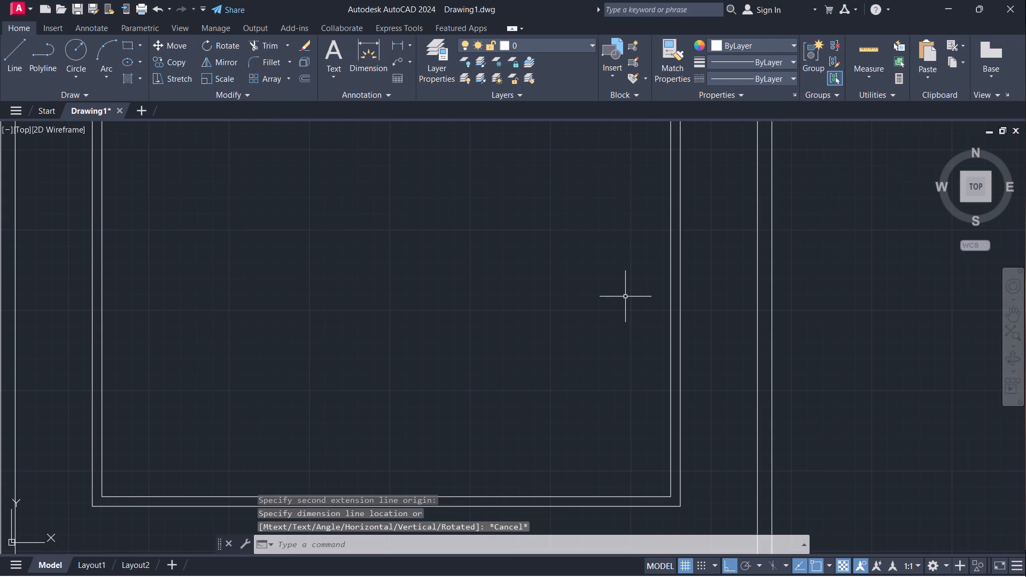
# Change the ISO-25 dimension style's primary unit format to Architectural and make that style current.
pyautogui.press('d')
pyautogui.press('Return')
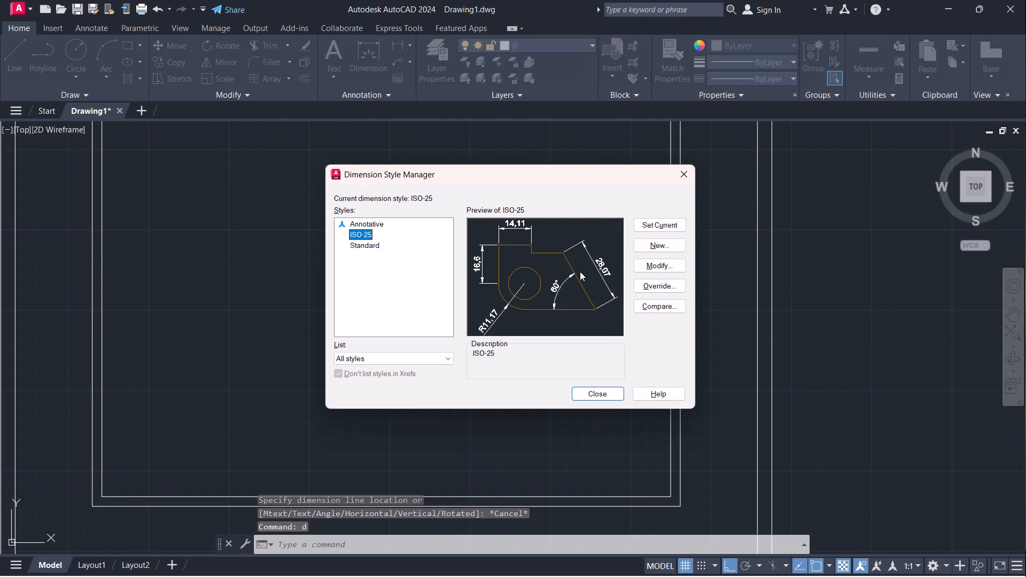
pyautogui.click(647, 262)
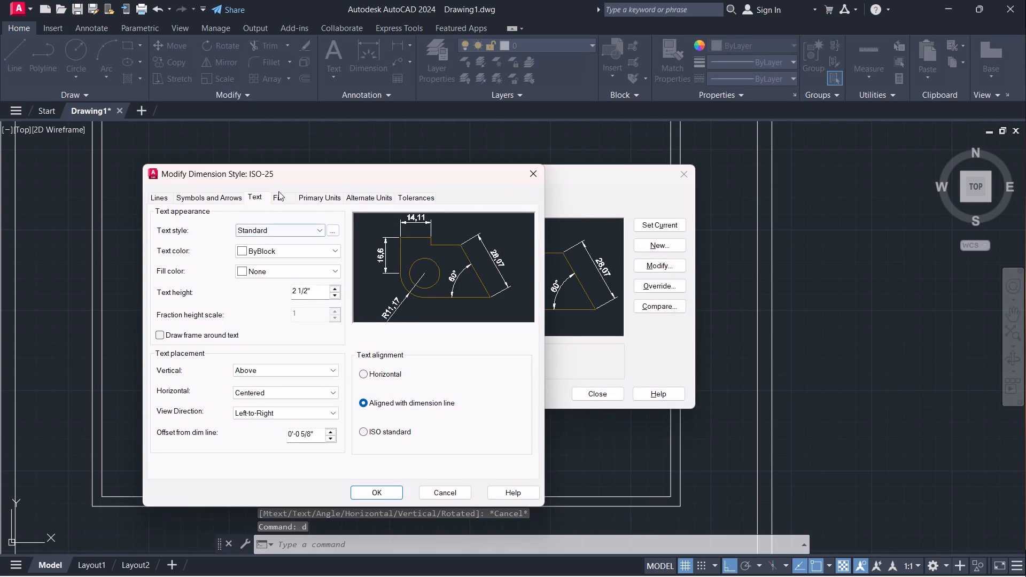
pyautogui.click(314, 194)
pyautogui.click(290, 223)
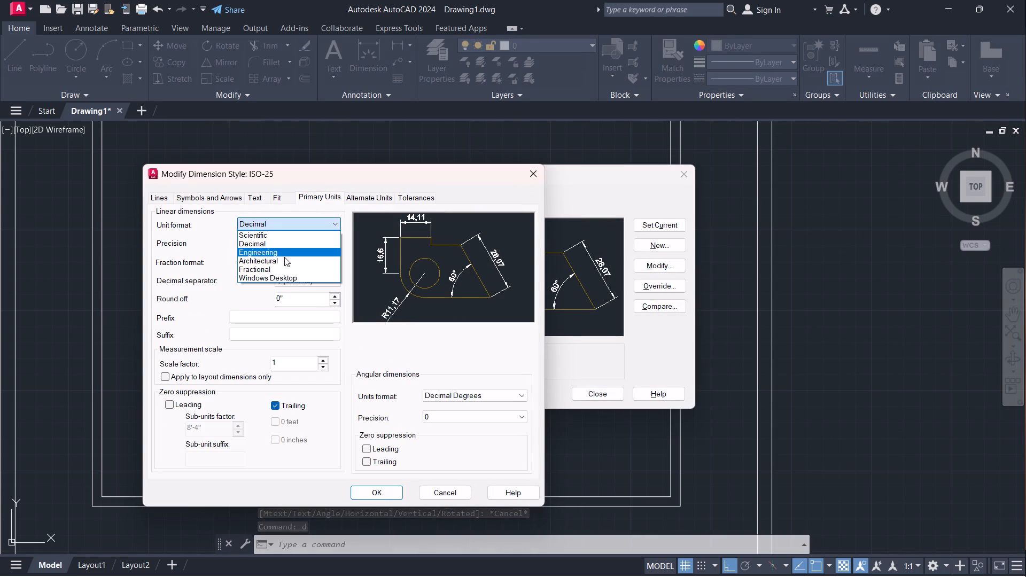
pyautogui.click(286, 259)
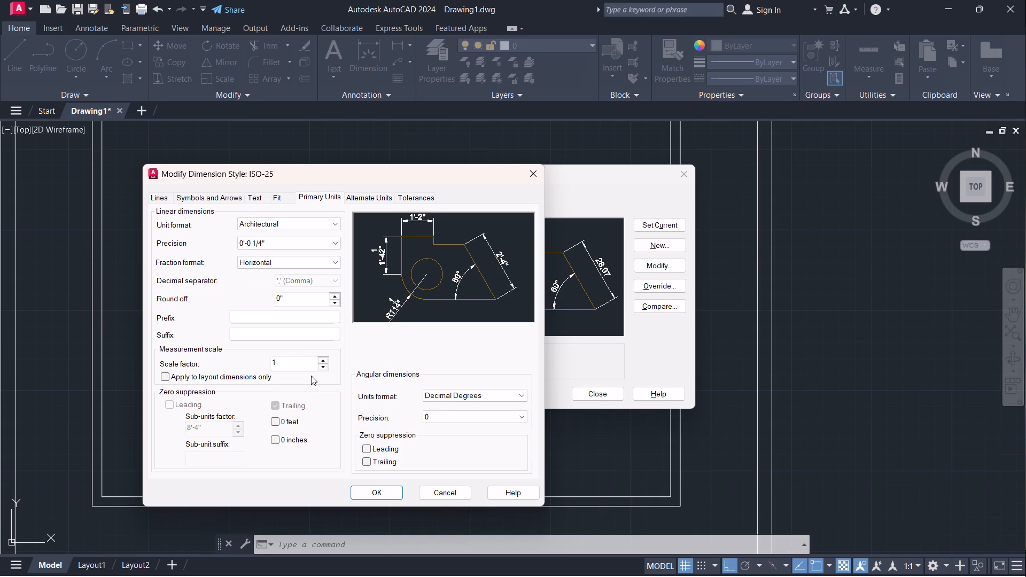
pyautogui.click(366, 492)
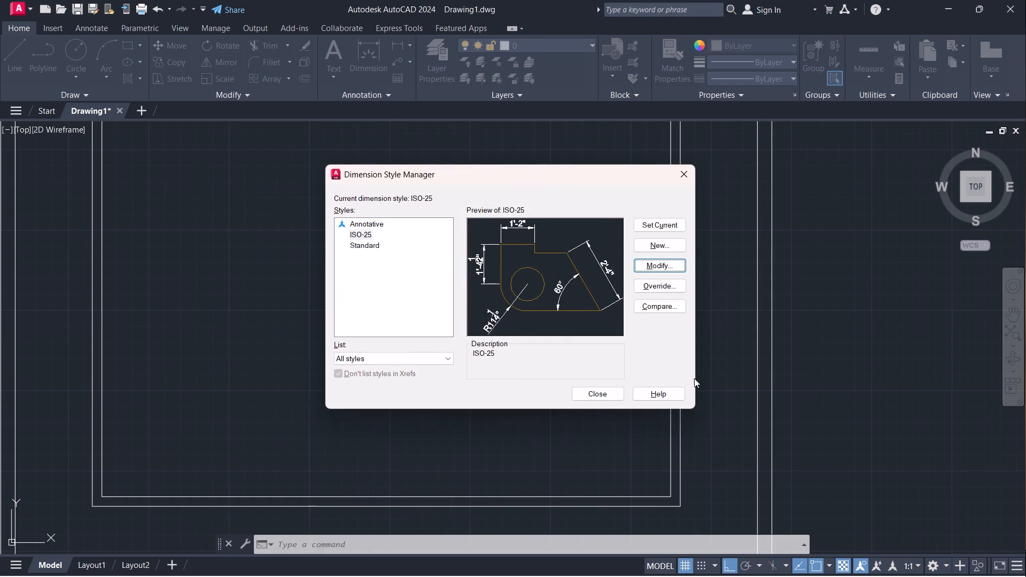
pyautogui.click(656, 223)
pyautogui.click(596, 394)
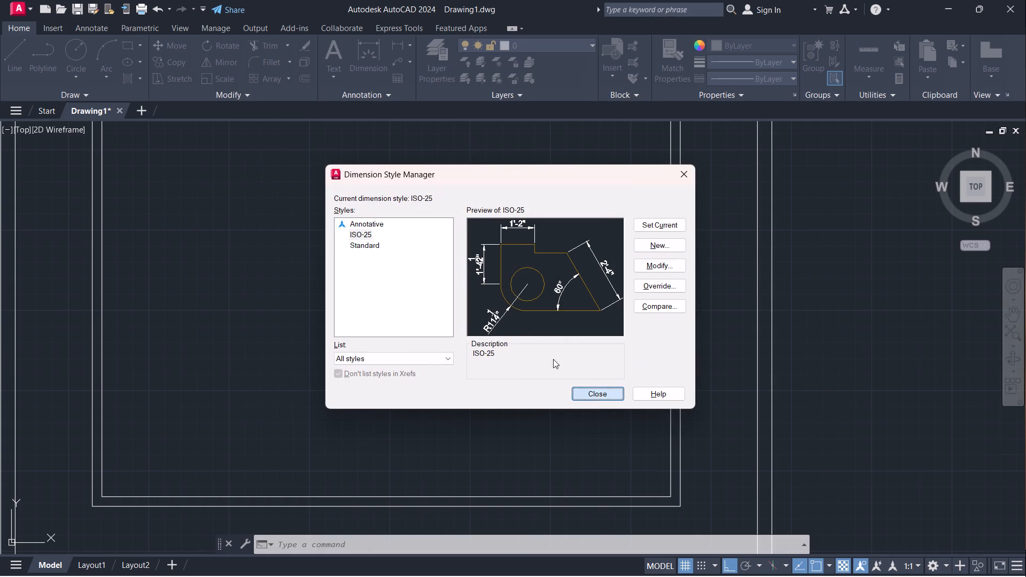
# Measure the vertical length of the inner room's right inside face with a linear dimension, without placing it.
pyautogui.moveTo(395, 46); pyautogui.dragTo(397, 59)
pyautogui.scroll(-2, 465, 255)
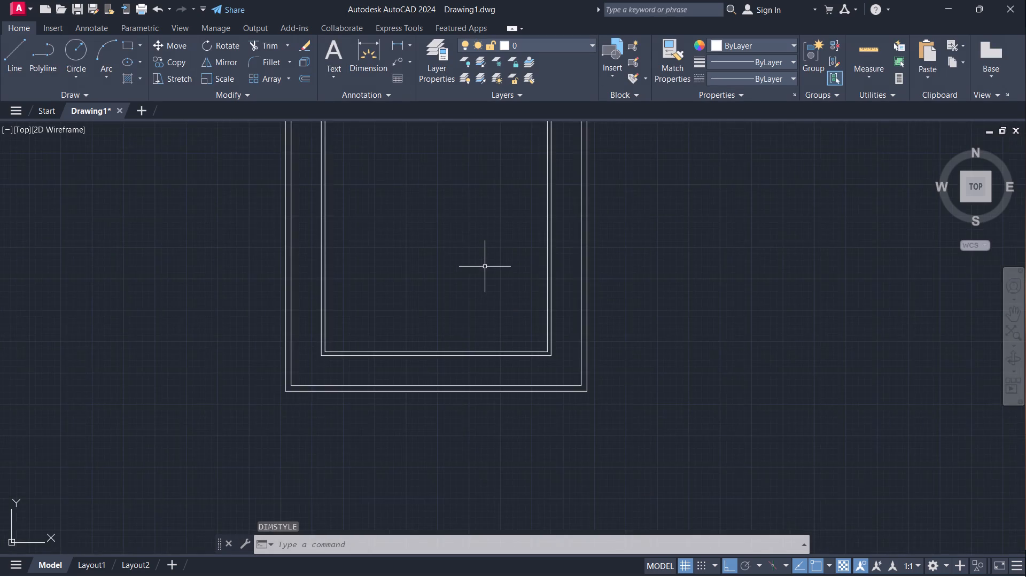
pyautogui.scroll(-1, 485, 267)
pyautogui.moveTo(483, 267); pyautogui.dragTo(537, 292, button='middle')
pyautogui.scroll(3, 570, 182)
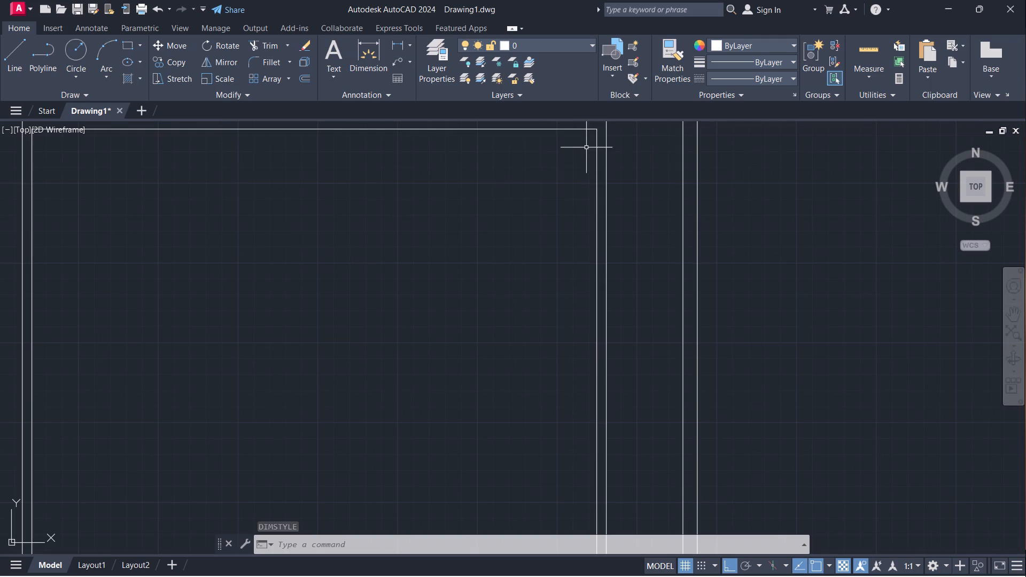
pyautogui.click(595, 129)
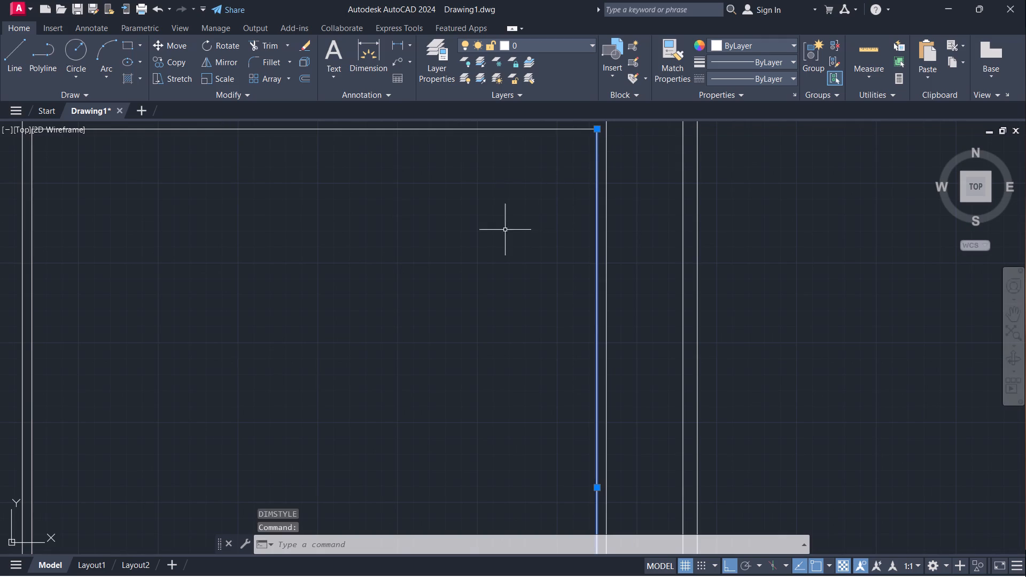
pyautogui.click(399, 44)
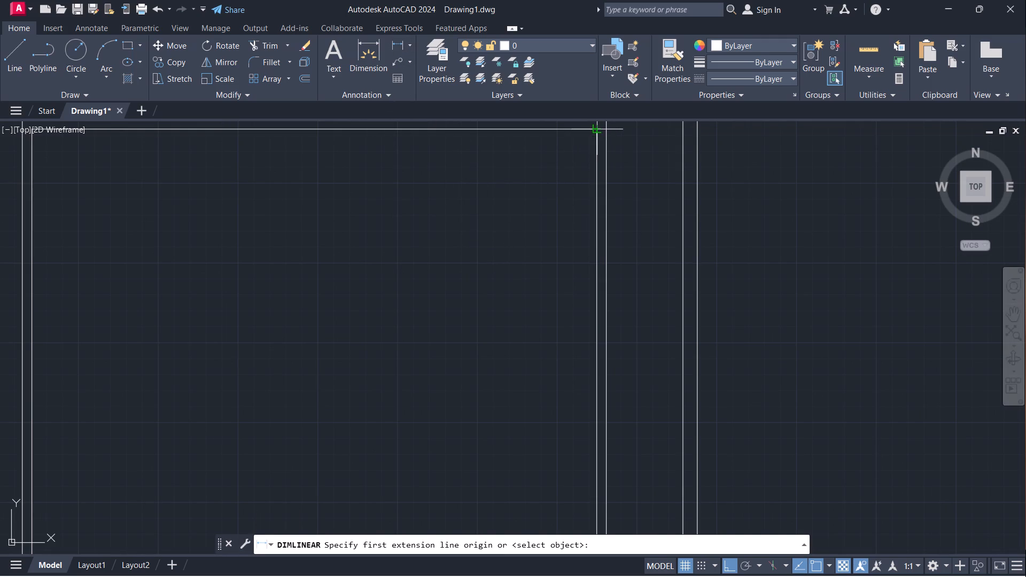
pyautogui.click(597, 131)
pyautogui.scroll(-3, 539, 246)
pyautogui.scroll(2, 550, 398)
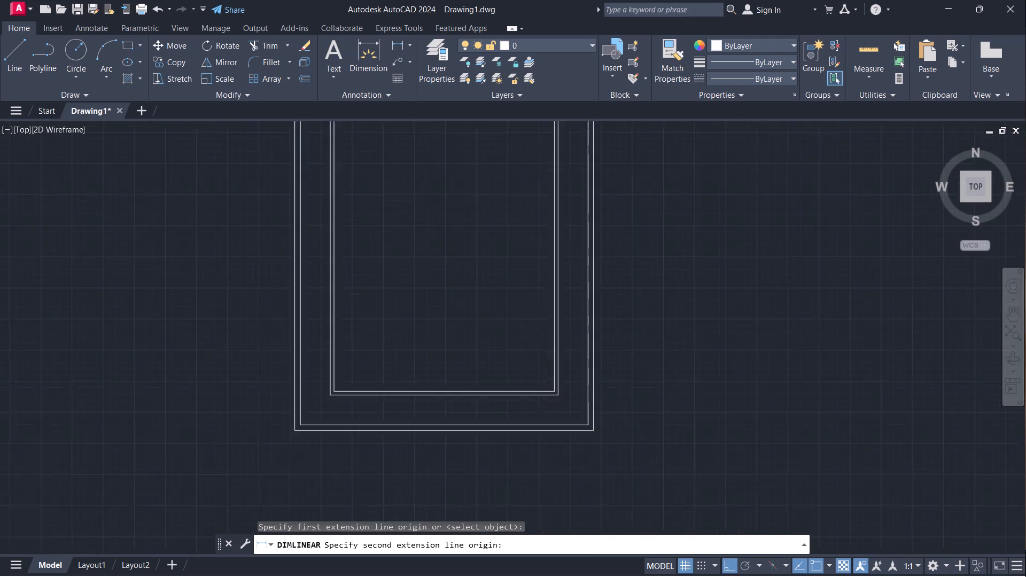
pyautogui.scroll(2, 550, 398)
pyautogui.click(565, 375)
pyautogui.scroll(2, 480, 301)
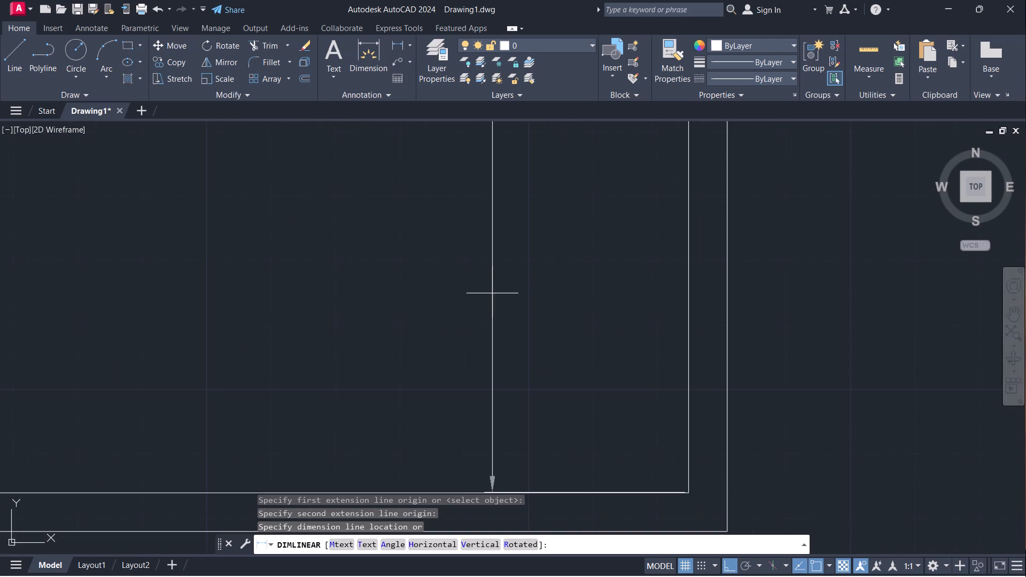
pyautogui.moveTo(495, 293); pyautogui.dragTo(611, 551, button='middle')
pyautogui.scroll(-3, 608, 502)
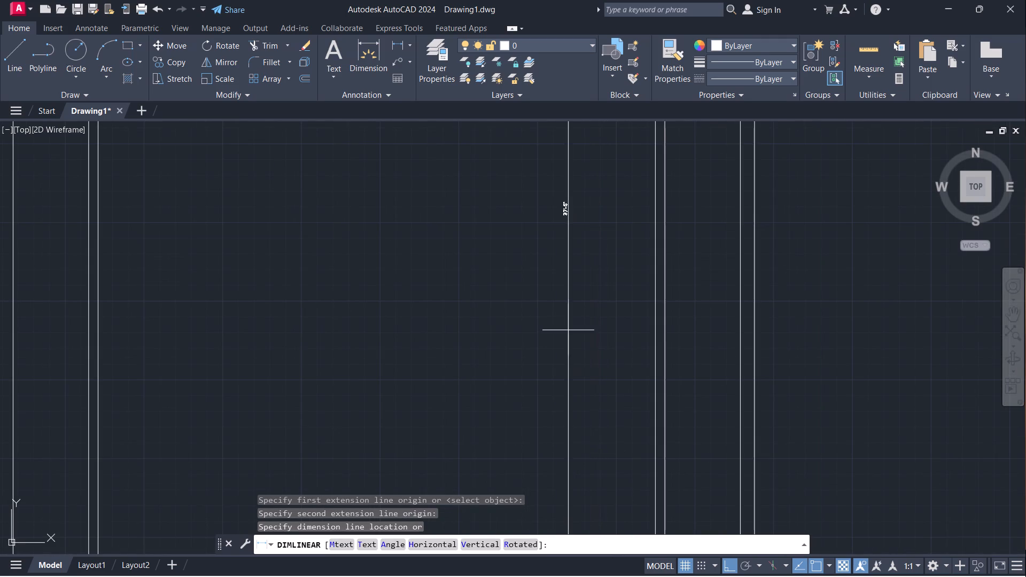
pyautogui.scroll(2, 587, 205)
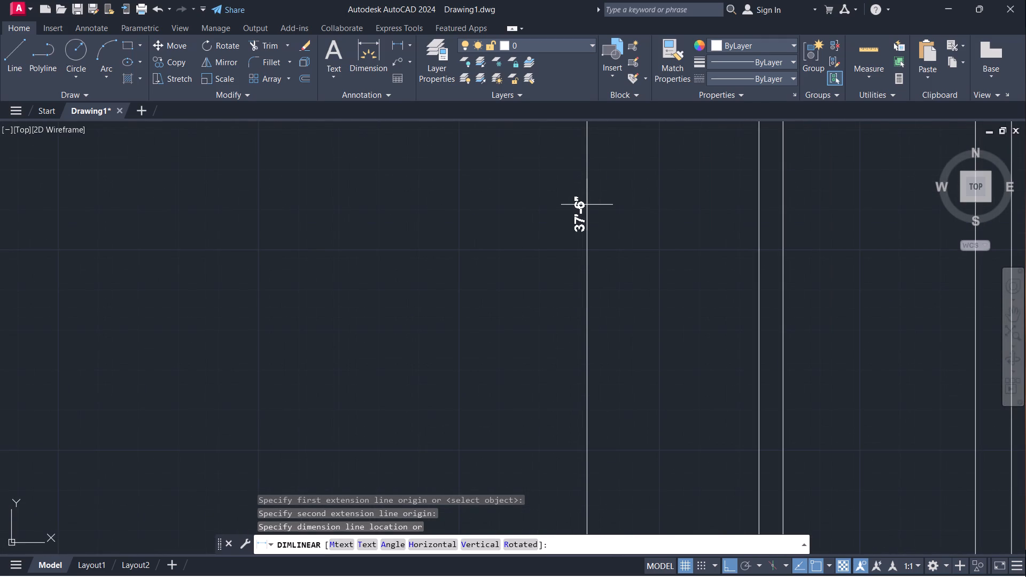
pyautogui.press('Escape')
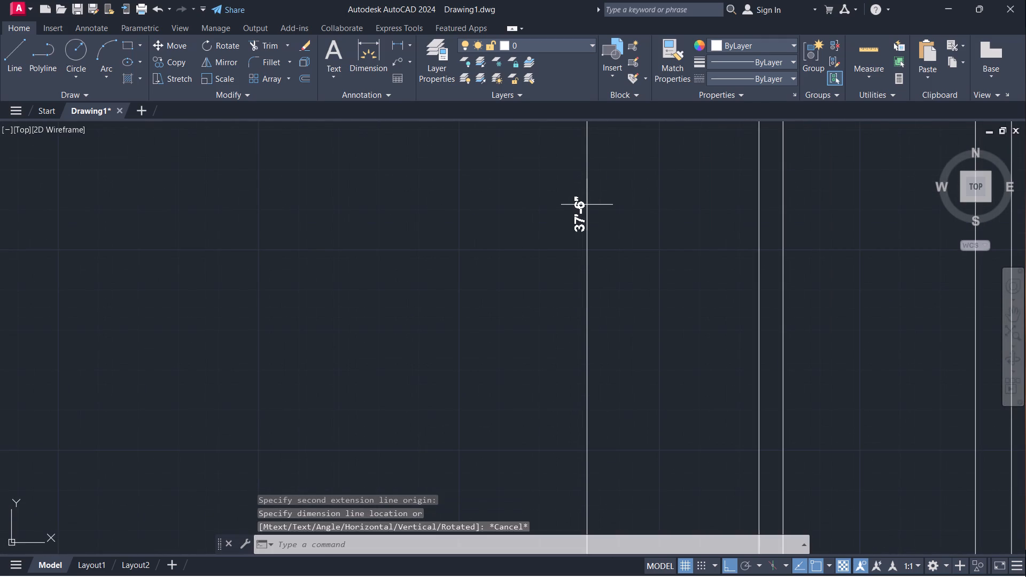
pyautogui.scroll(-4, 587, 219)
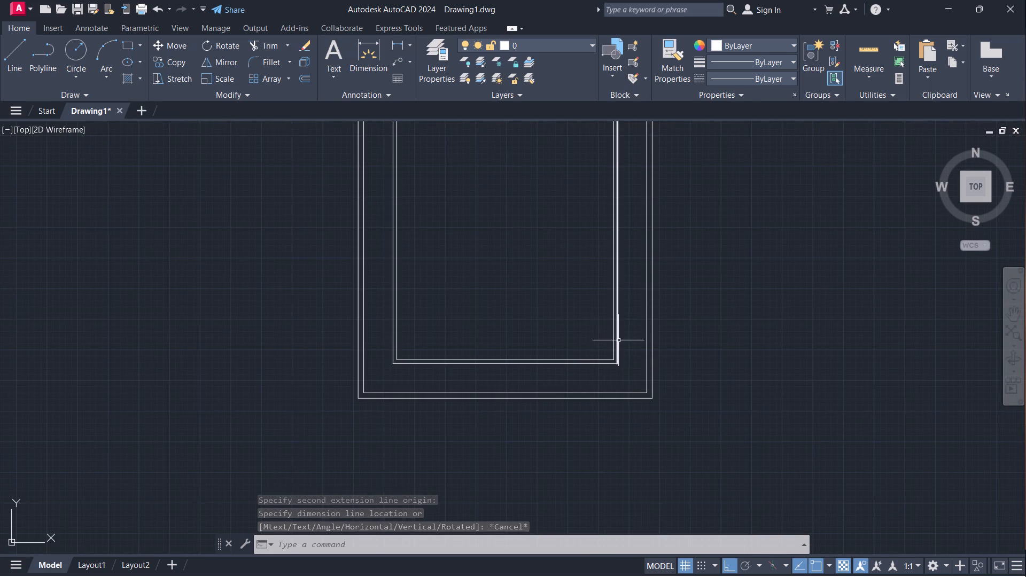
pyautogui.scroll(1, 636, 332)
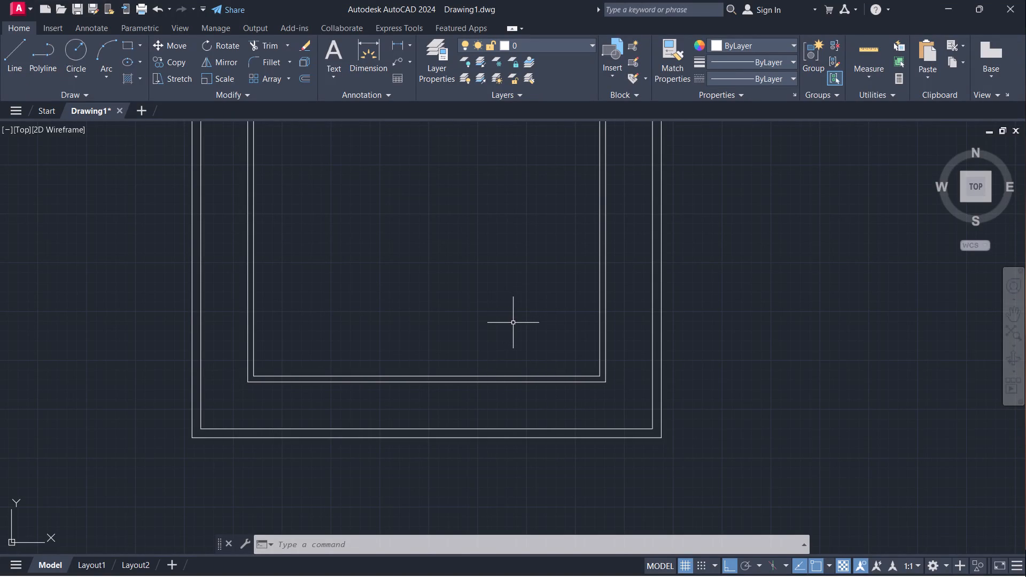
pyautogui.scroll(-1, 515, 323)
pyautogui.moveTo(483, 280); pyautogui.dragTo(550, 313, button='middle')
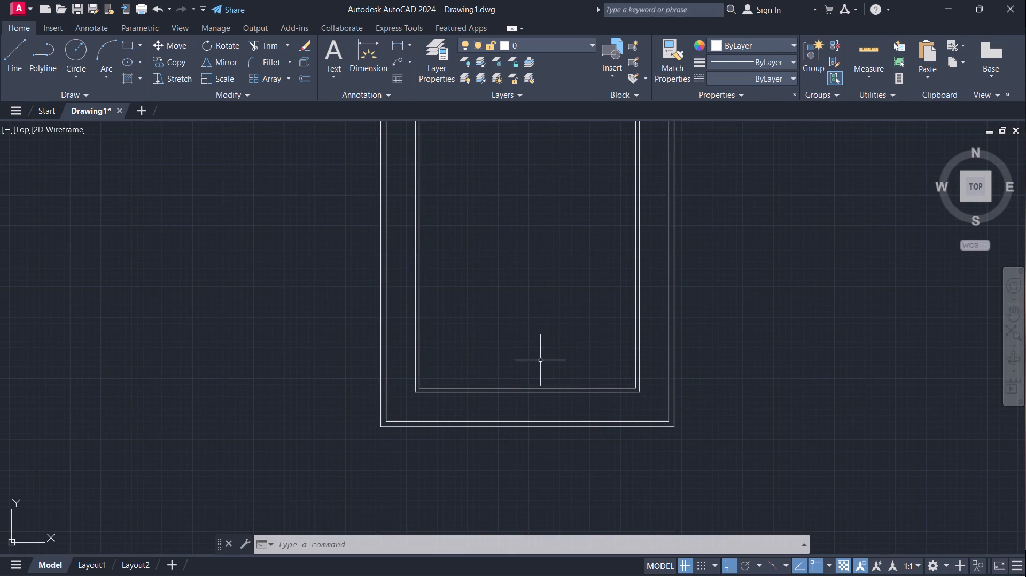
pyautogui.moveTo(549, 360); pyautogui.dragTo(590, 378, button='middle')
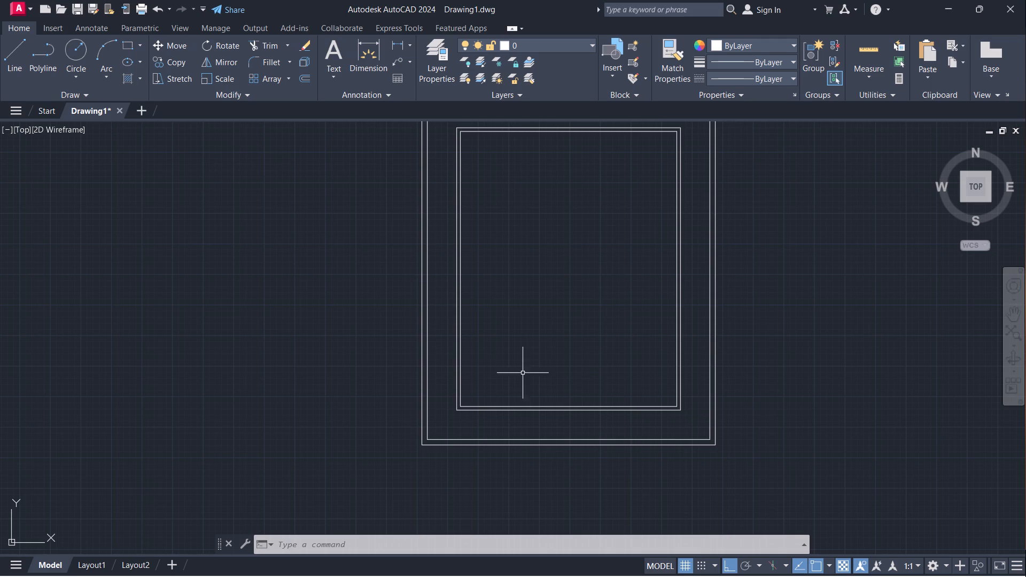
# Offset the inside face of the inner room's left wall 9' to the right into the room.
pyautogui.press('o')
pyautogui.press('Return')
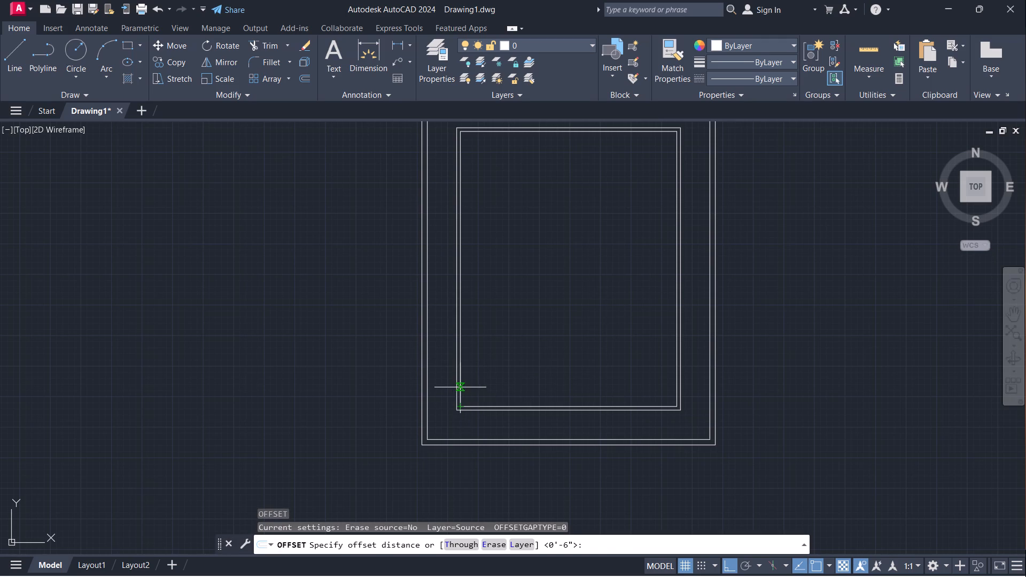
pyautogui.click(460, 387)
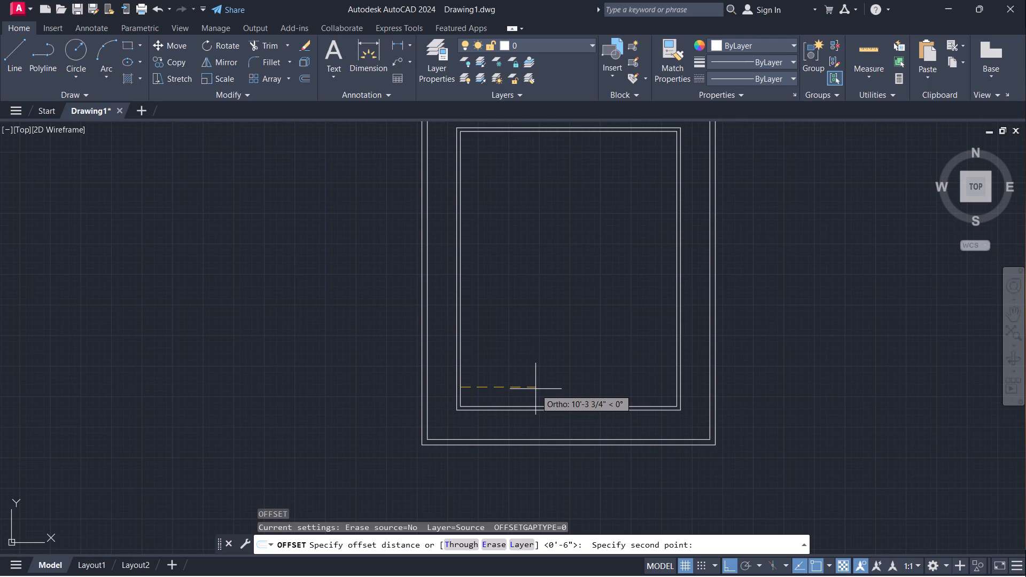
pyautogui.write("9'")
pyautogui.press('Return')
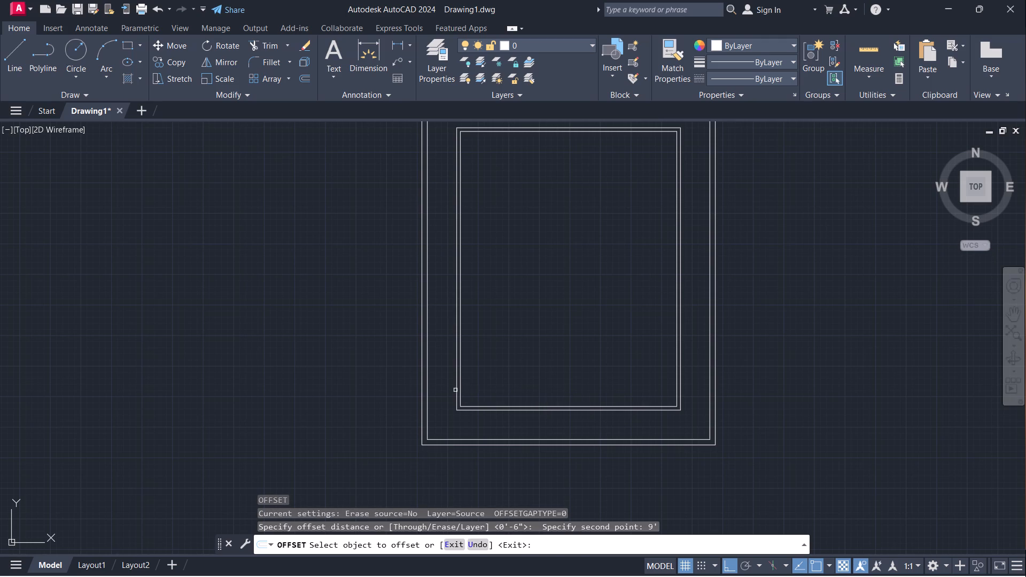
pyautogui.click(462, 391)
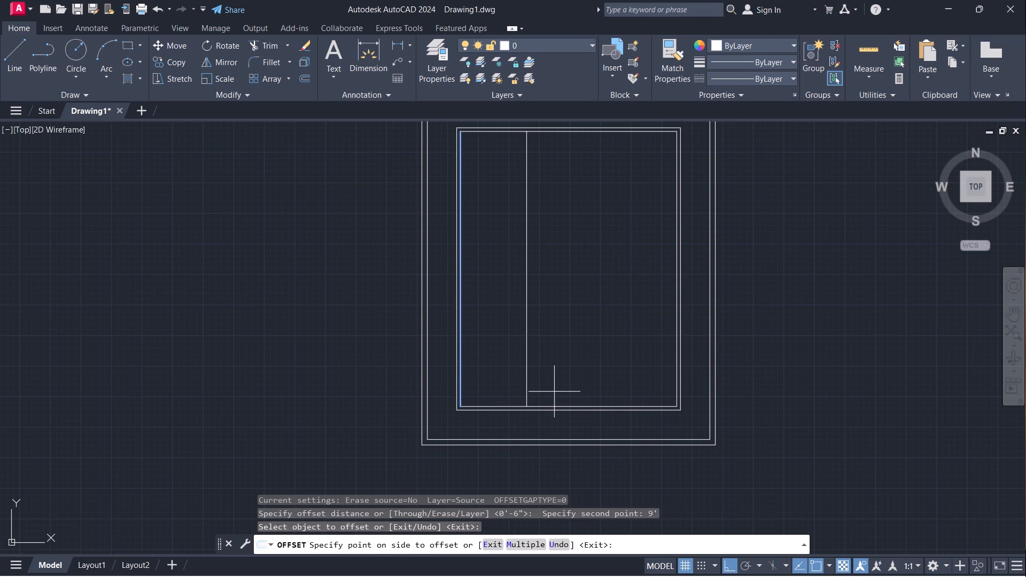
pyautogui.click(556, 391)
pyautogui.press('Escape')
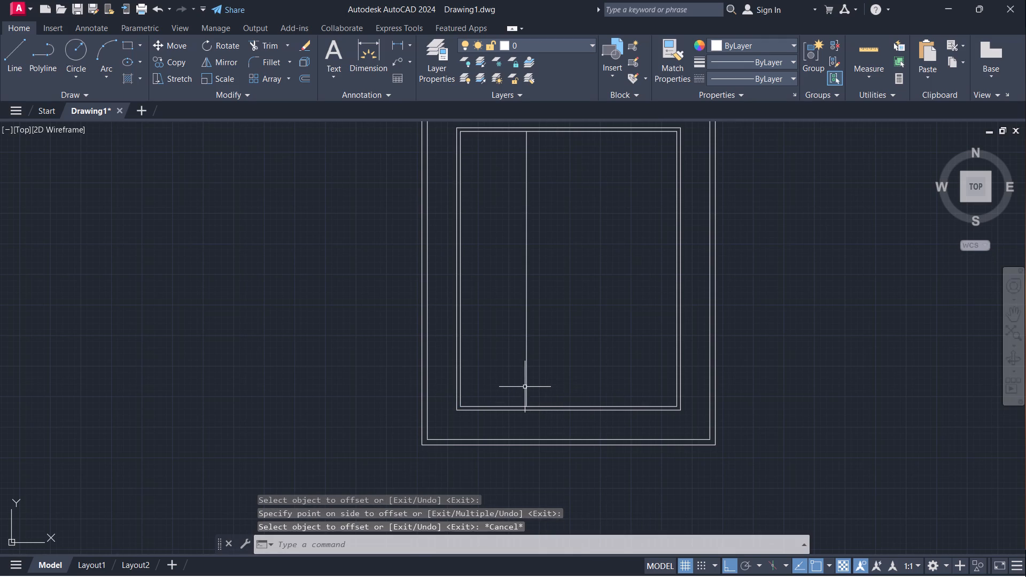
# Offset the new vertical partition line 5" to the right to give the partition its thickness.
pyautogui.click(526, 386)
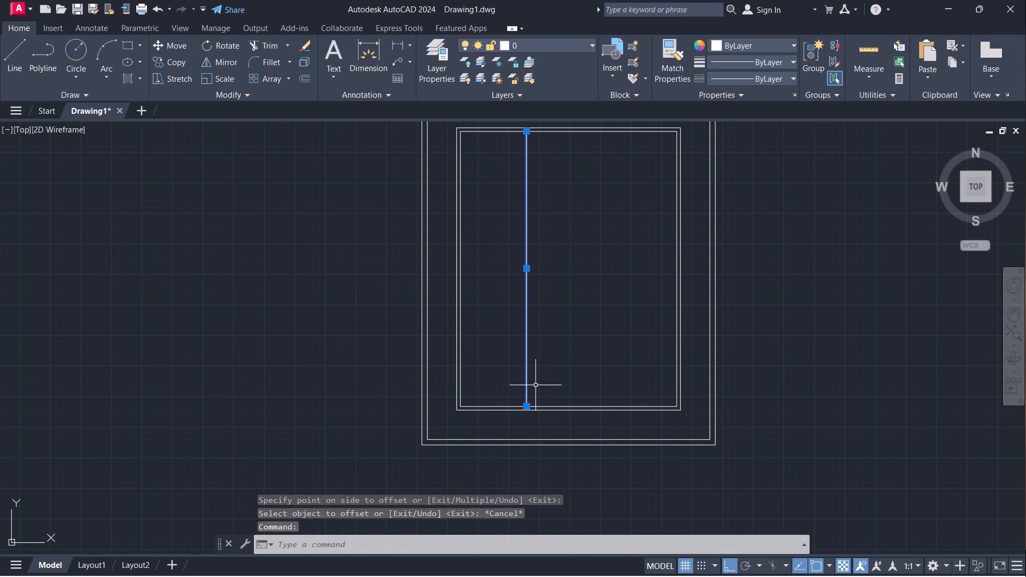
pyautogui.press('o')
pyautogui.press('Return')
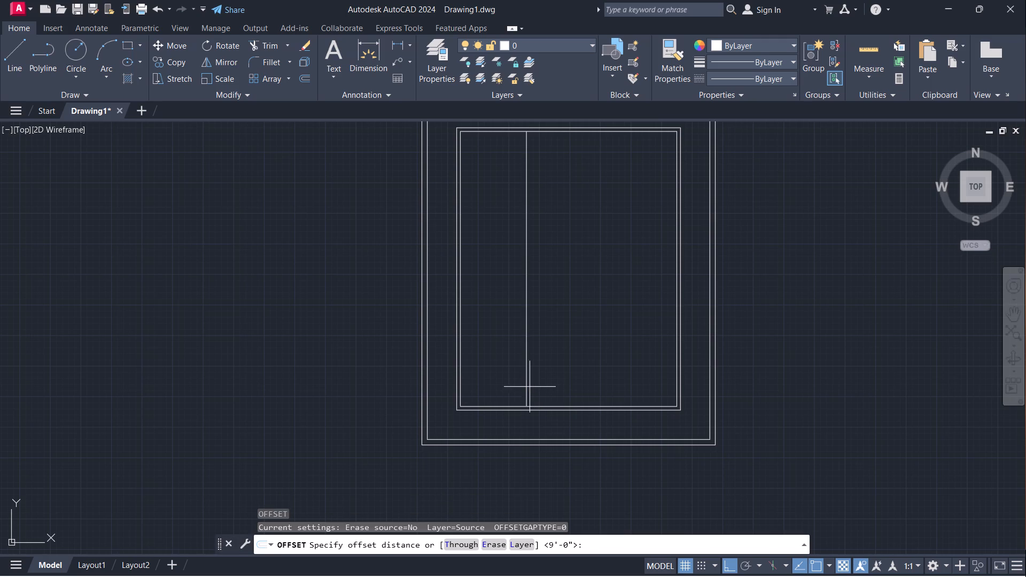
pyautogui.click(525, 387)
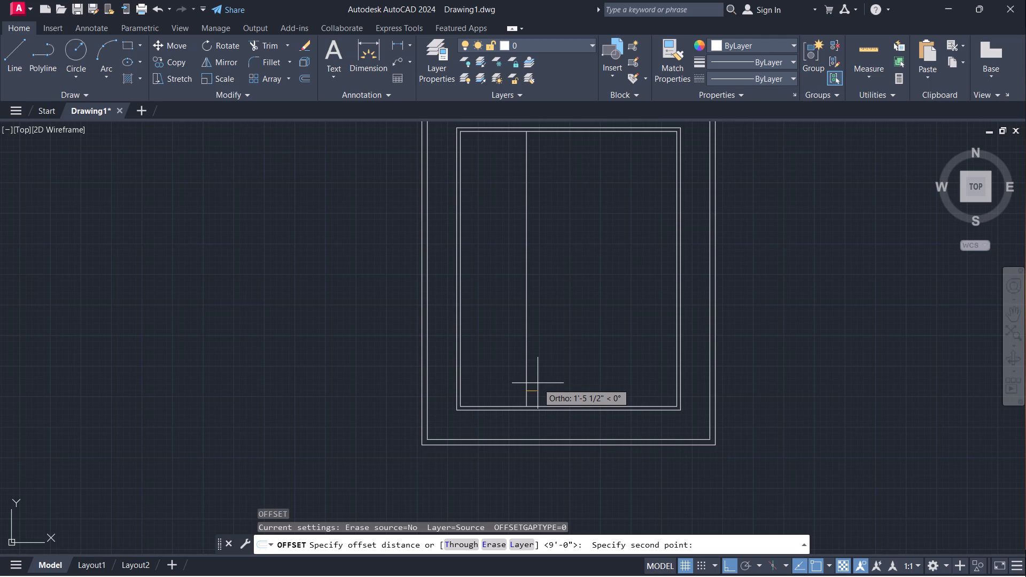
pyautogui.press('5')
pyautogui.press('Return')
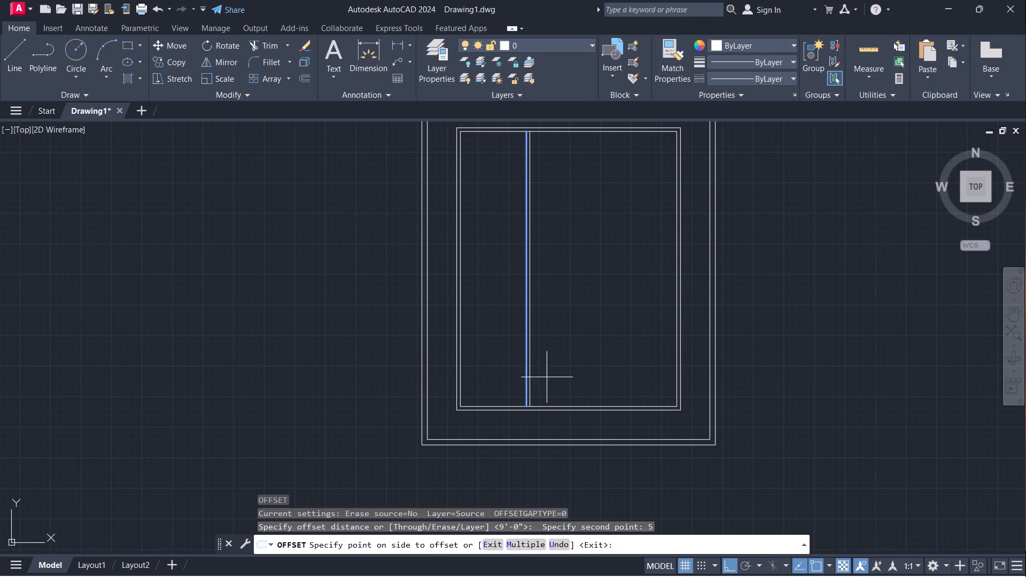
pyautogui.click(547, 377)
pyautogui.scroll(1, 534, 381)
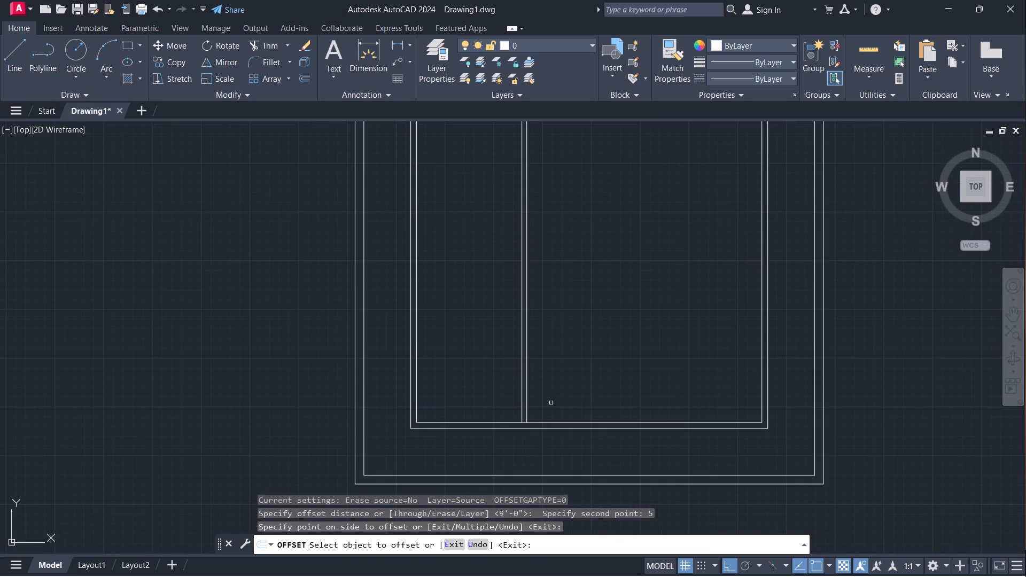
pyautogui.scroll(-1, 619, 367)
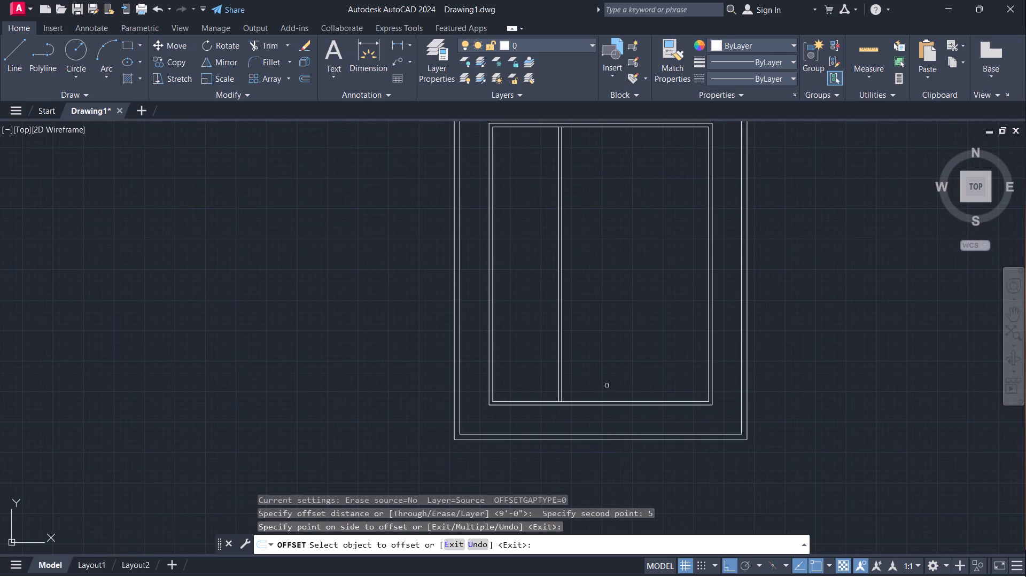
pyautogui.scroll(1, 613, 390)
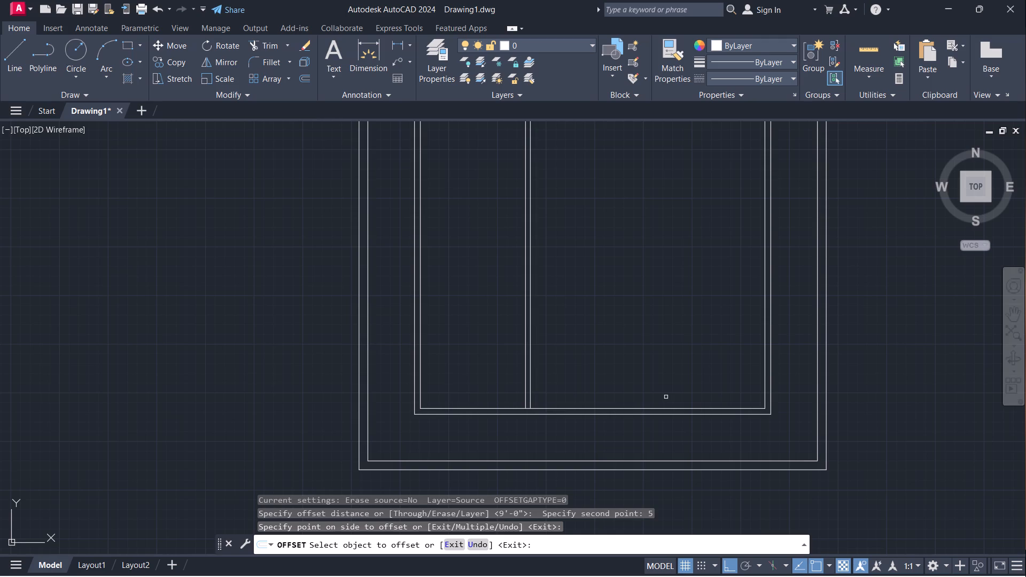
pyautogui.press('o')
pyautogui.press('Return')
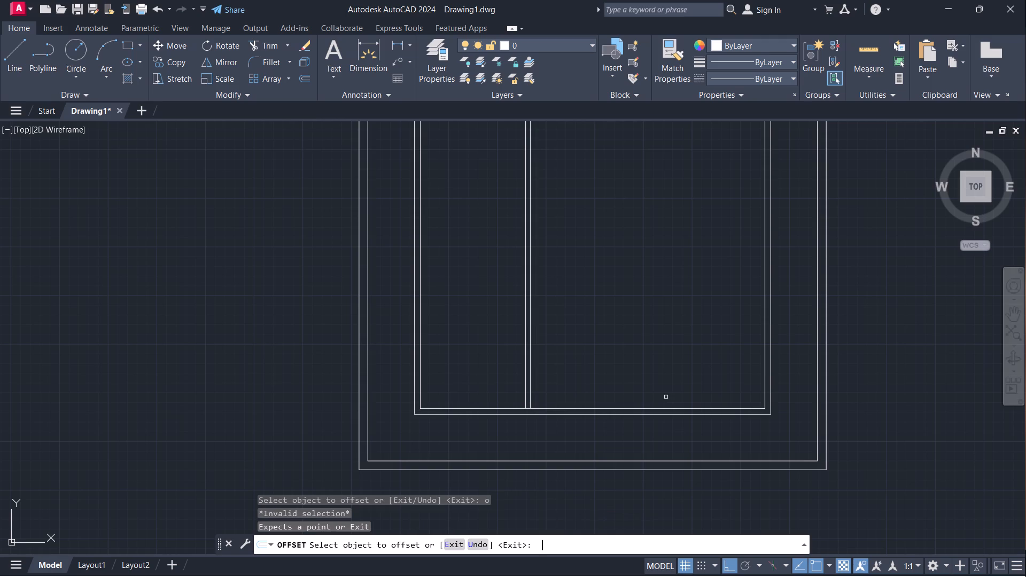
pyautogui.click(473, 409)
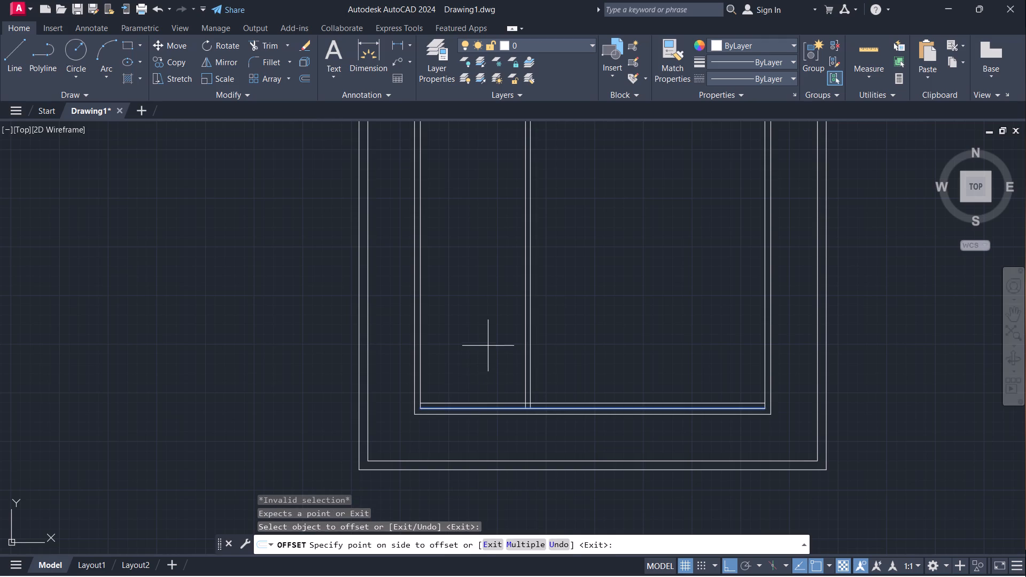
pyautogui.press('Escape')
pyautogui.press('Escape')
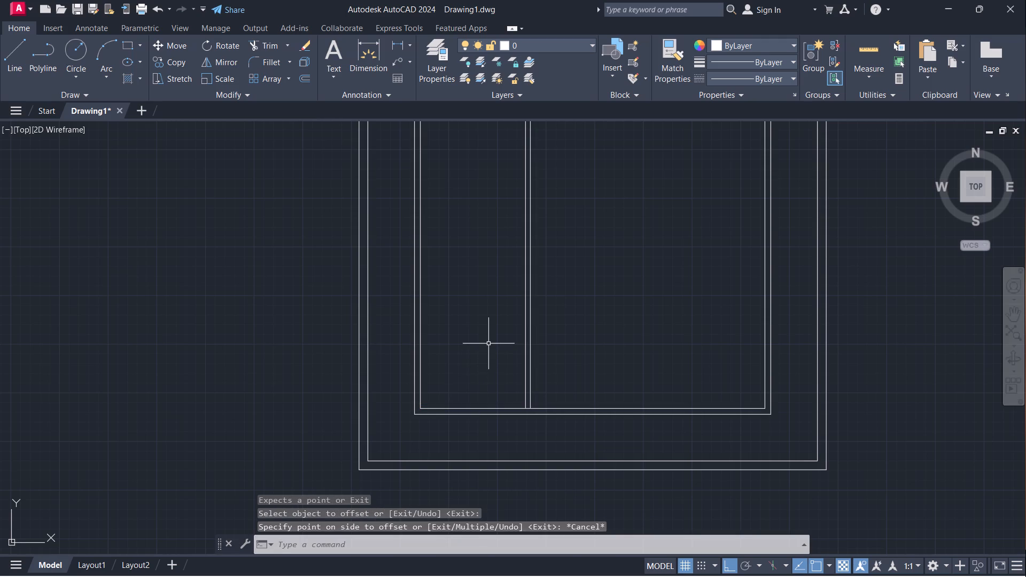
# Offset the inside face of the inner room's bottom wall 7' upward into the room.
pyautogui.press('space')
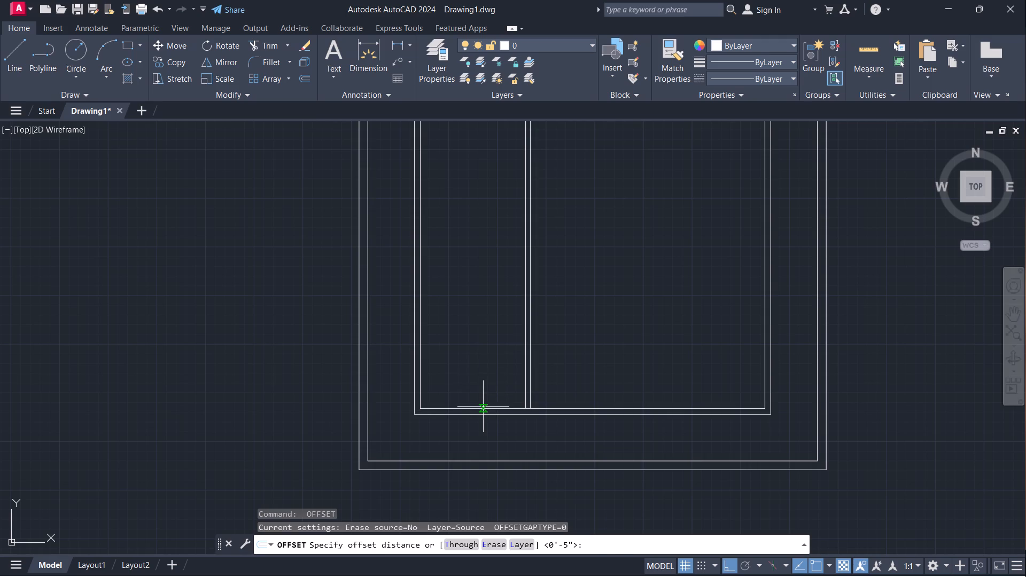
pyautogui.click(483, 407)
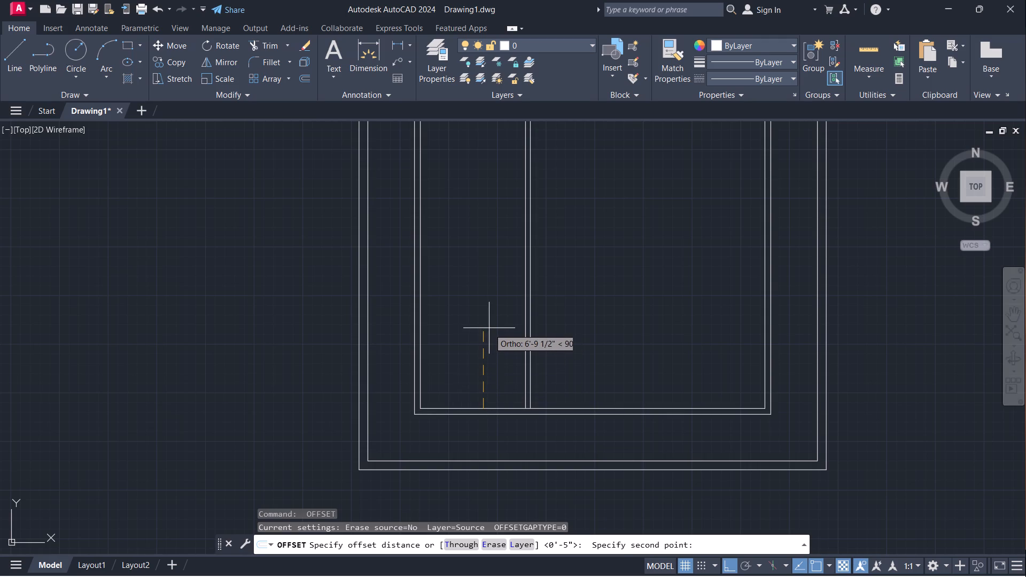
pyautogui.write("7'")
pyautogui.press('Return')
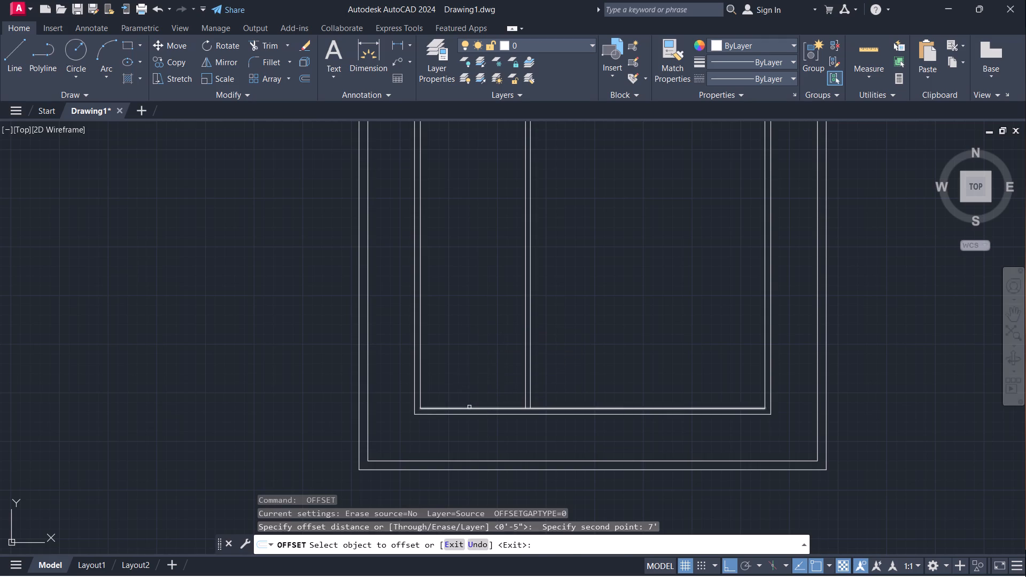
pyautogui.click(469, 407)
pyautogui.click(481, 326)
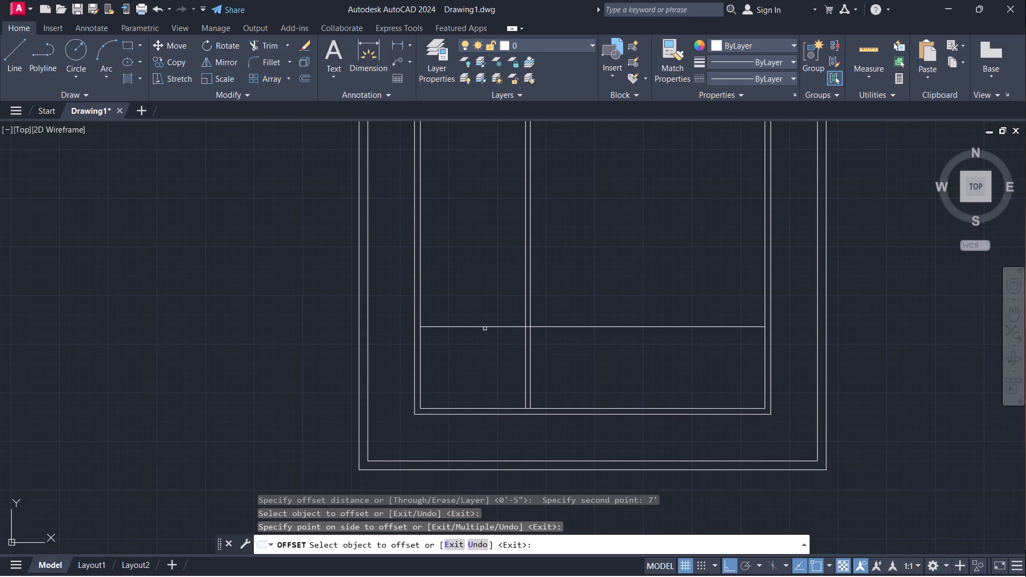
# Offset the new horizontal partition line 5" upward to give the partition its thickness.
pyautogui.press('space')
pyautogui.press('space')
pyautogui.click(485, 326)
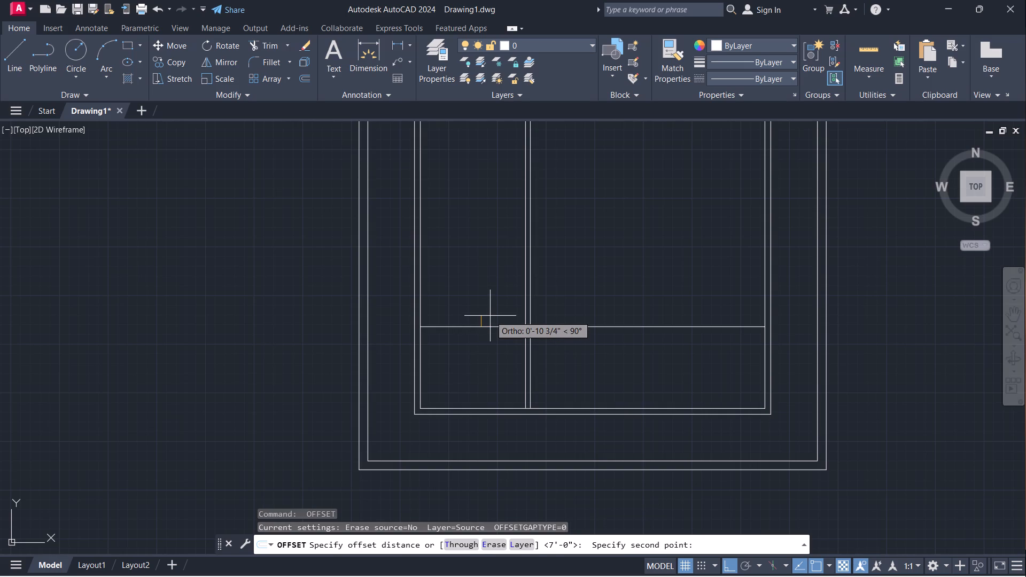
pyautogui.press('5')
pyautogui.press('Return')
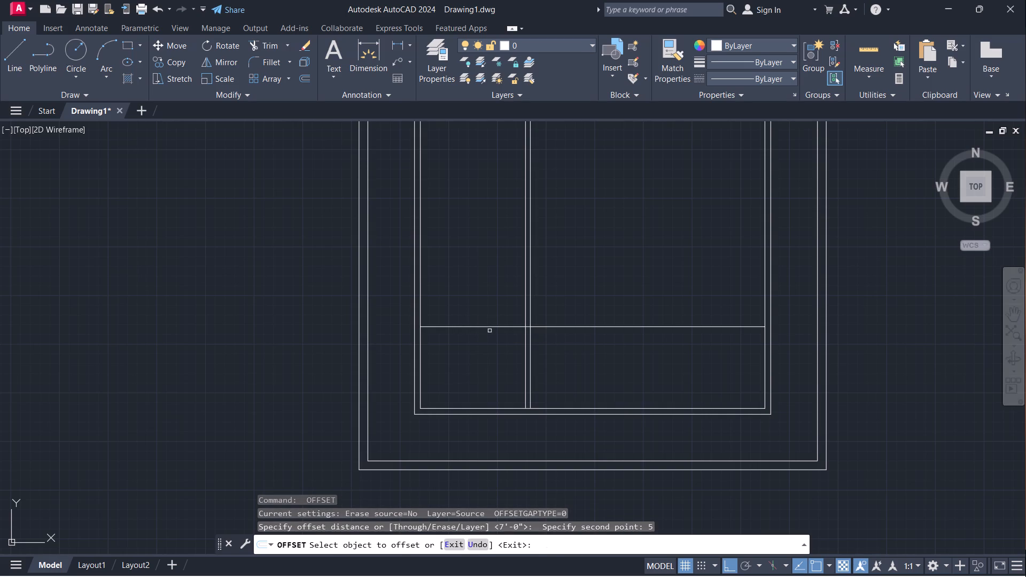
pyautogui.click(489, 327)
pyautogui.click(492, 303)
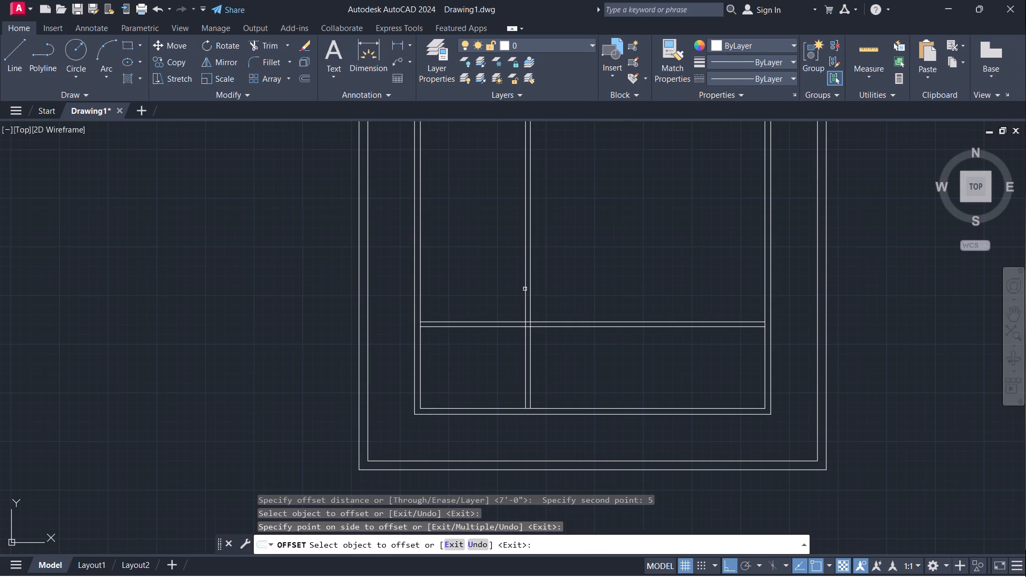
pyautogui.press('Escape')
# Trim the partition lines beyond their crossing and the overlapping ends at the corner, leaving a 9' by 7' room in the lower-left corner.
pyautogui.write('tr')
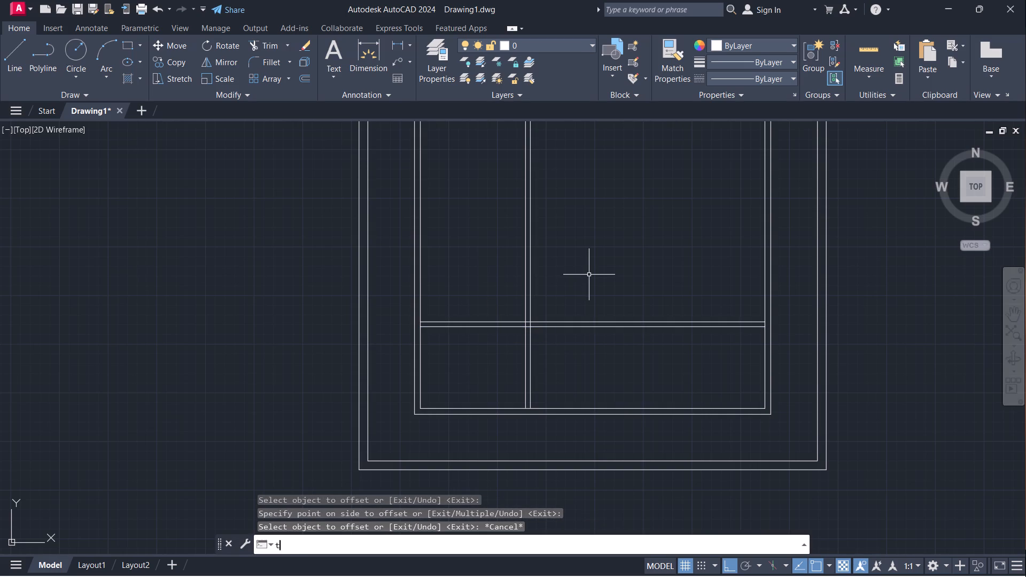
pyautogui.press('Return')
pyautogui.moveTo(505, 279); pyautogui.dragTo(522, 290)
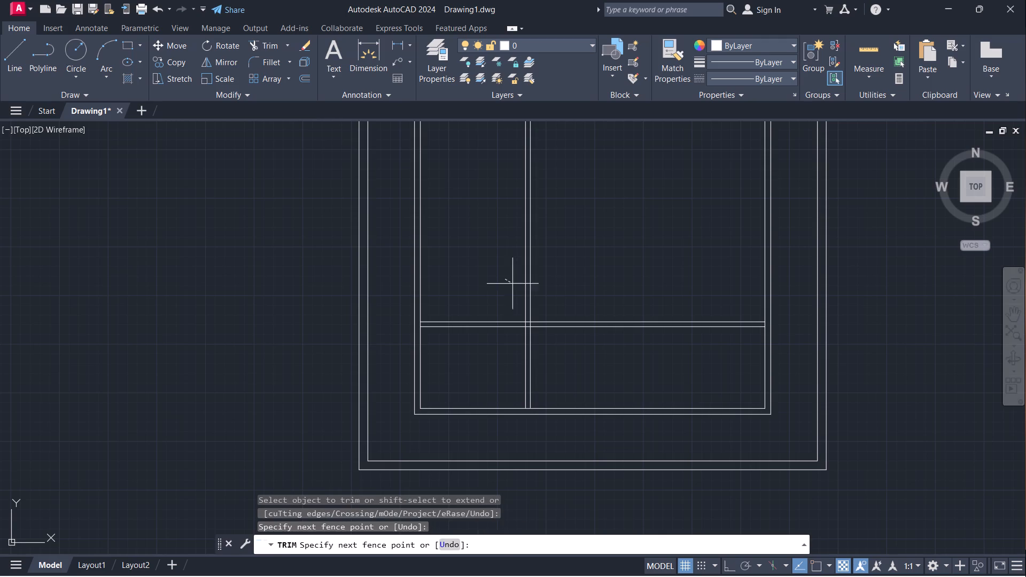
pyautogui.moveTo(522, 290); pyautogui.dragTo(571, 356)
pyautogui.scroll(3, 514, 352)
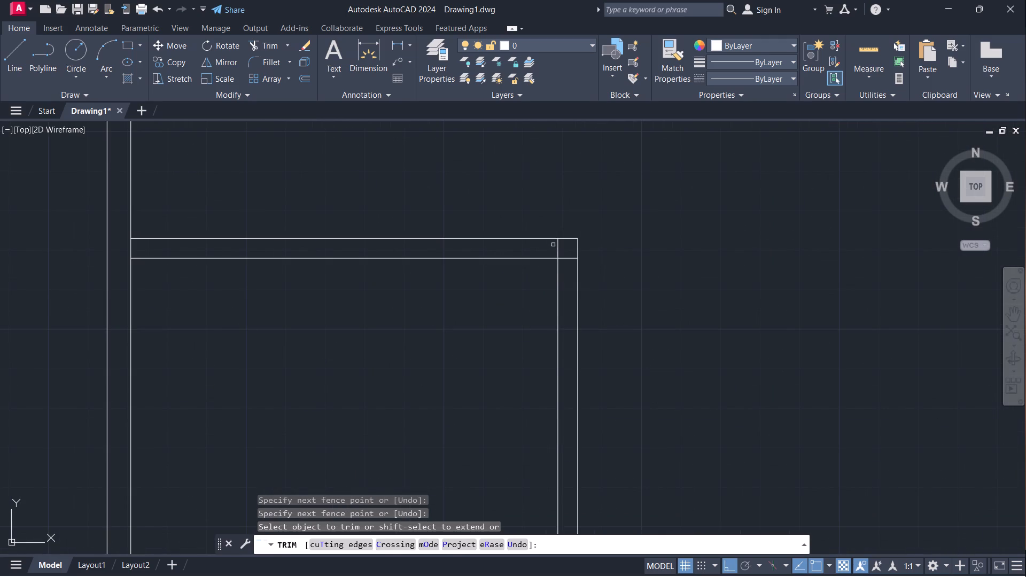
pyautogui.moveTo(553, 245); pyautogui.dragTo(569, 268)
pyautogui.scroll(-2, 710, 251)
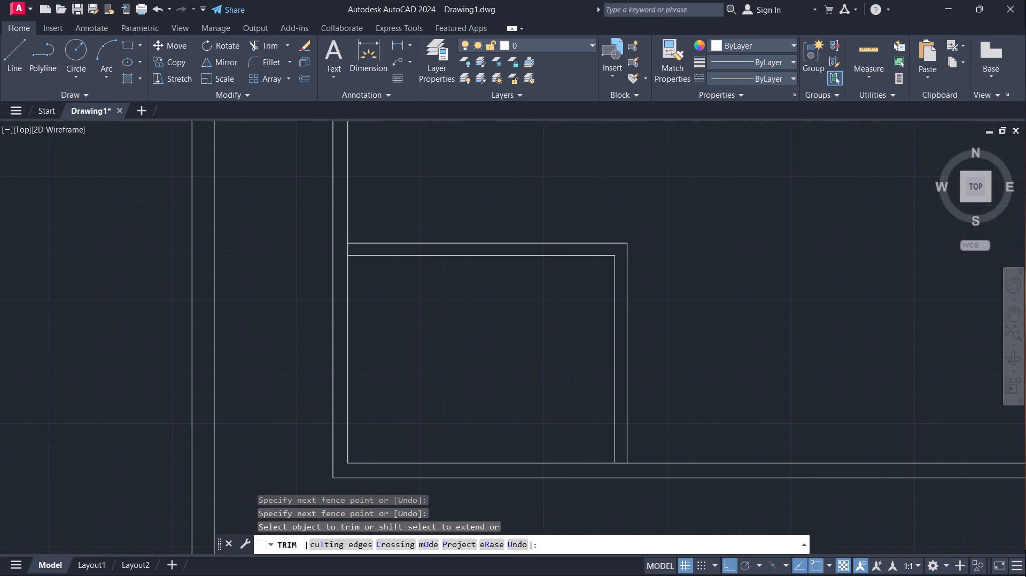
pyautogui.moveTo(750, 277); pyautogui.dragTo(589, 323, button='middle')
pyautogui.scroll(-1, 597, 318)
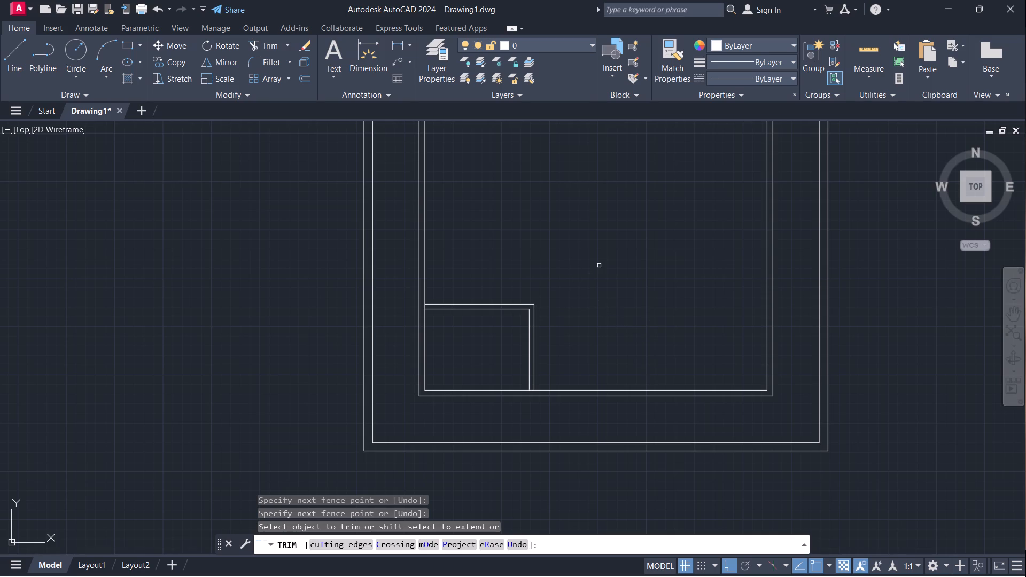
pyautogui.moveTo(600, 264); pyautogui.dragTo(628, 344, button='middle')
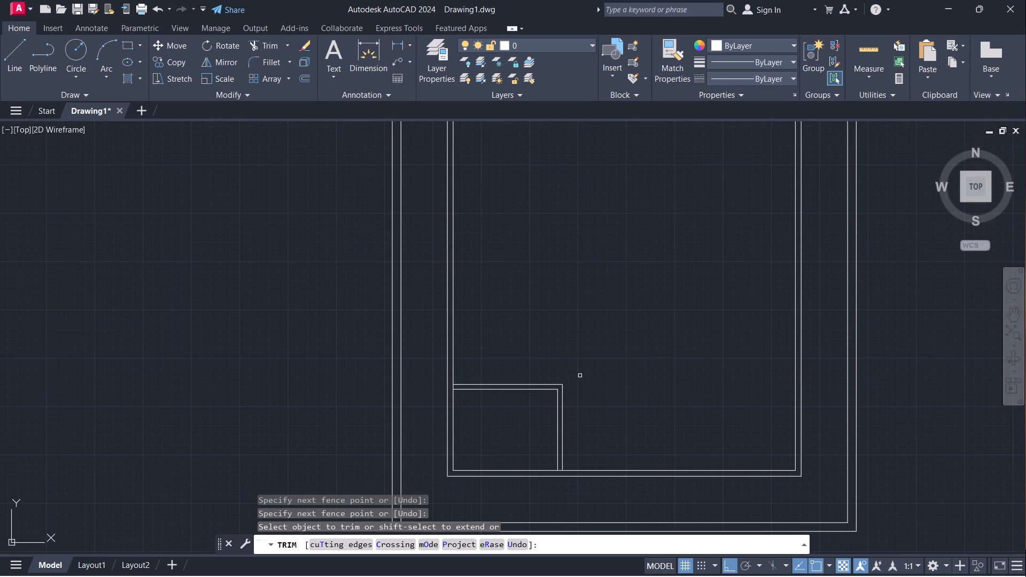
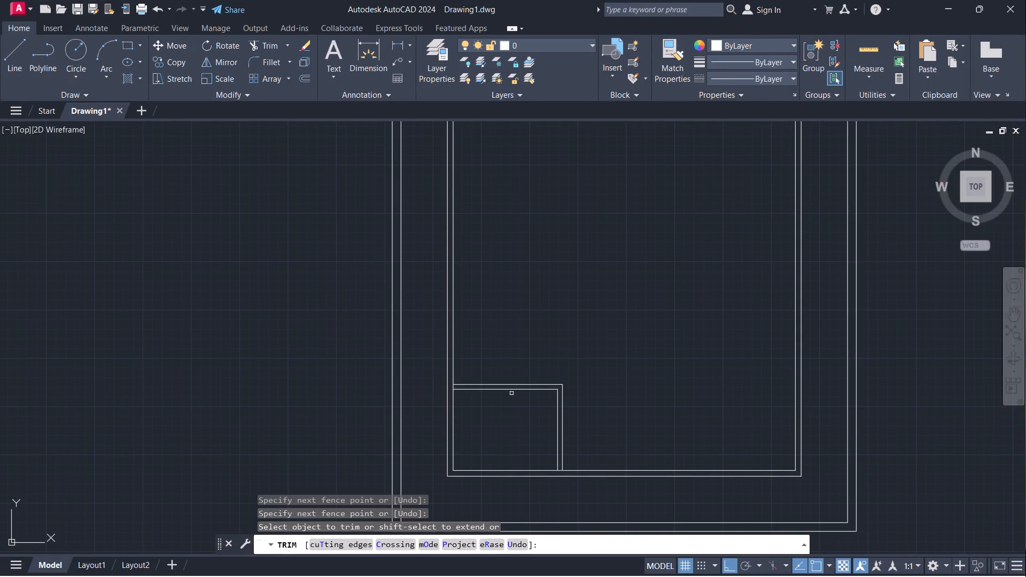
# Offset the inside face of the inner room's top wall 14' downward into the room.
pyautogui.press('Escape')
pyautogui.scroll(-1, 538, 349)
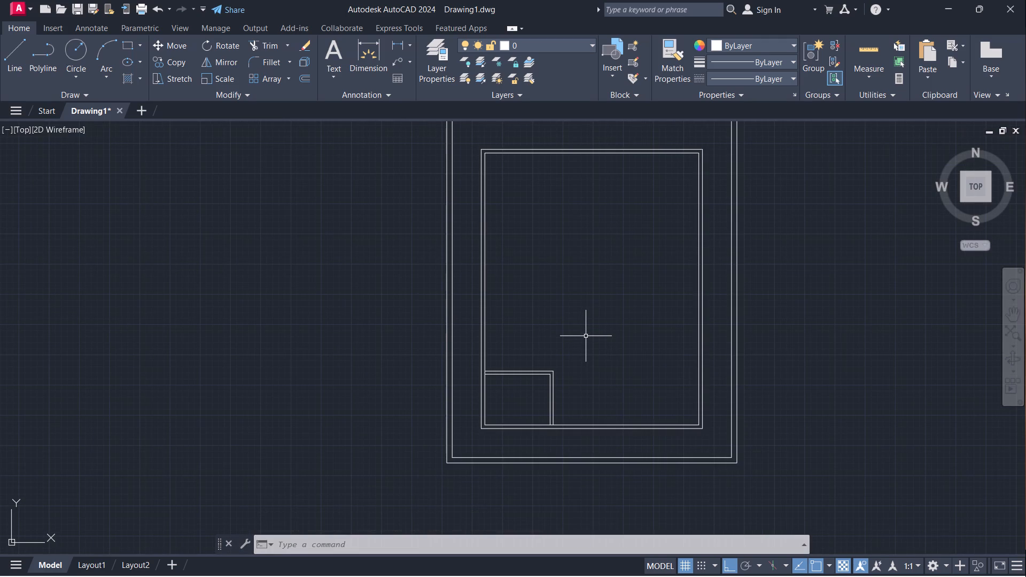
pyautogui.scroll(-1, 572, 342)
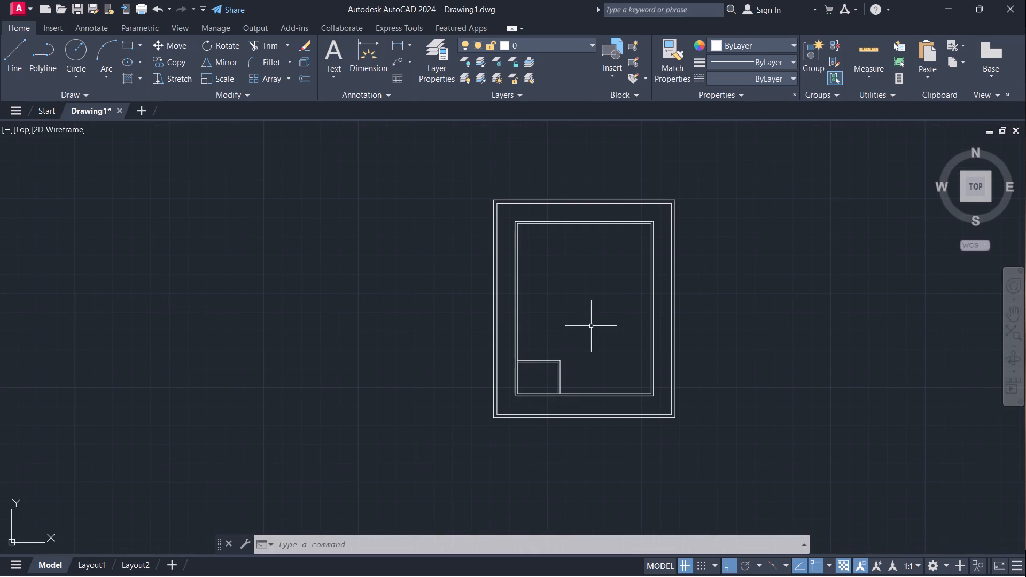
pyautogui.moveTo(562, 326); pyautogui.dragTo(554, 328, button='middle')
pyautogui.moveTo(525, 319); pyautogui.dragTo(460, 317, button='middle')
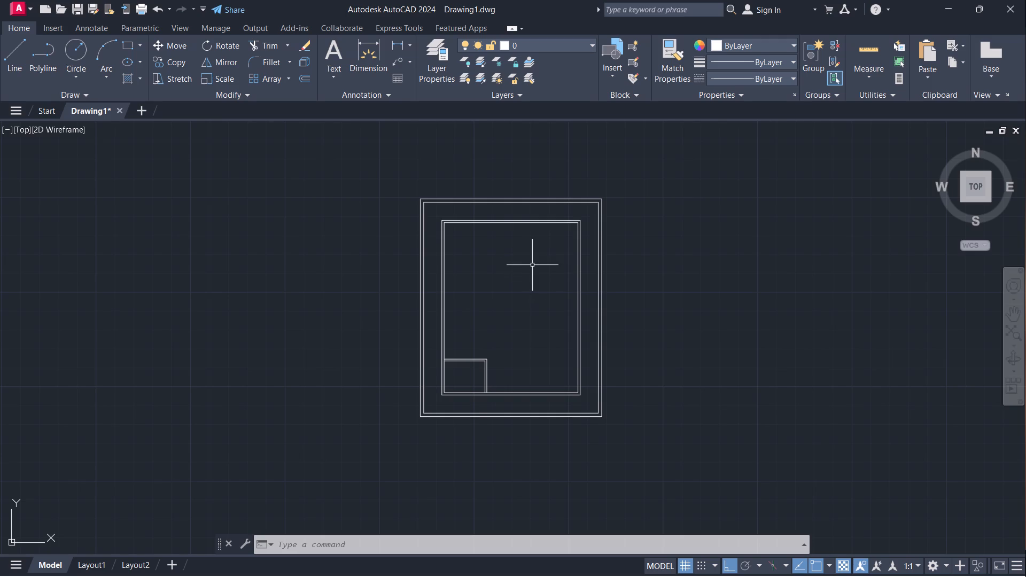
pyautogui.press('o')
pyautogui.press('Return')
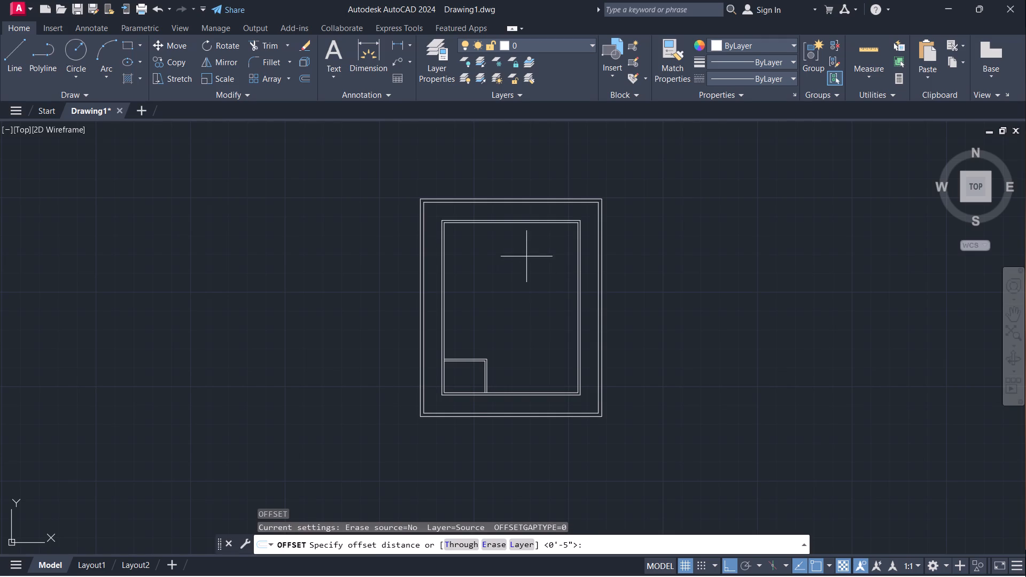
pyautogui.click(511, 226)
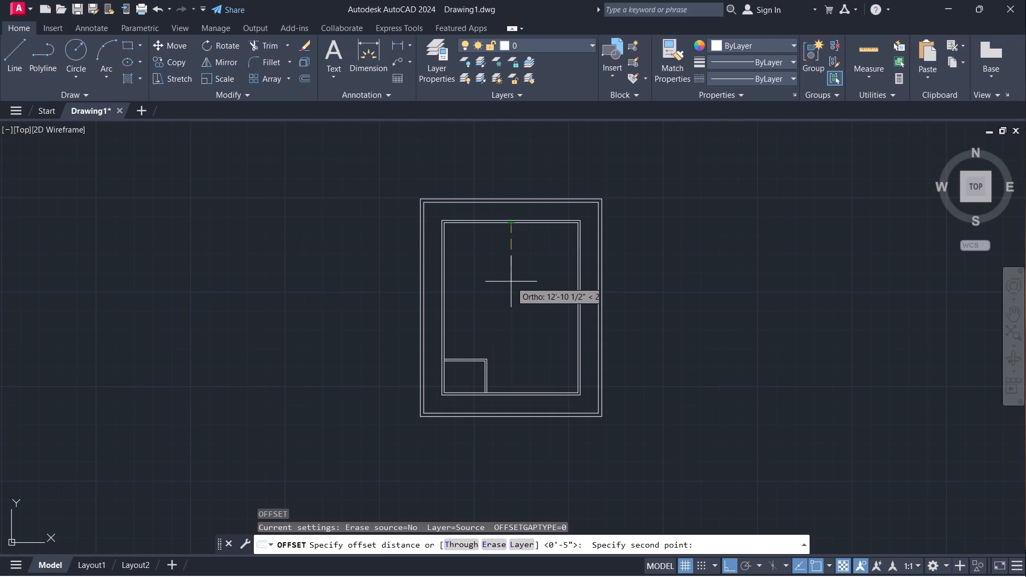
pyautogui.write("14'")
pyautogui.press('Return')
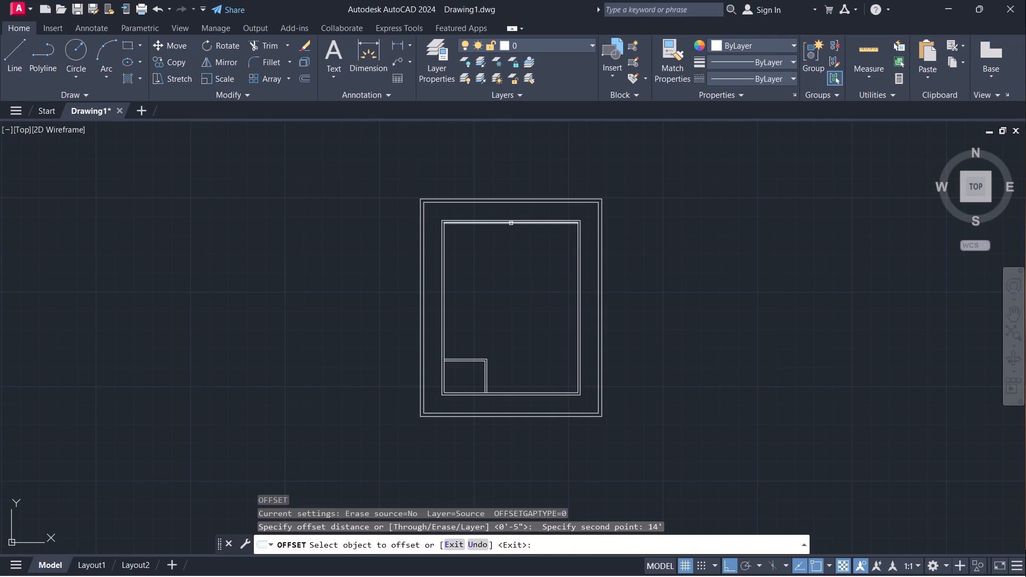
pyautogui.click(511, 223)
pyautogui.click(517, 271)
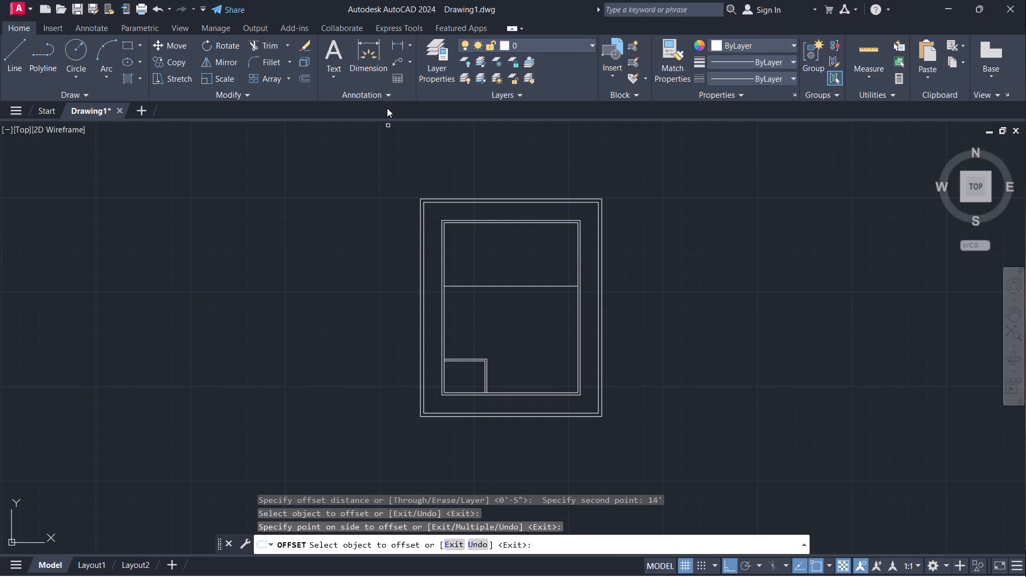
# Measure the vertical distance from the small corner room's top partition to the new horizontal line with a linear dimension.
pyautogui.click(398, 45)
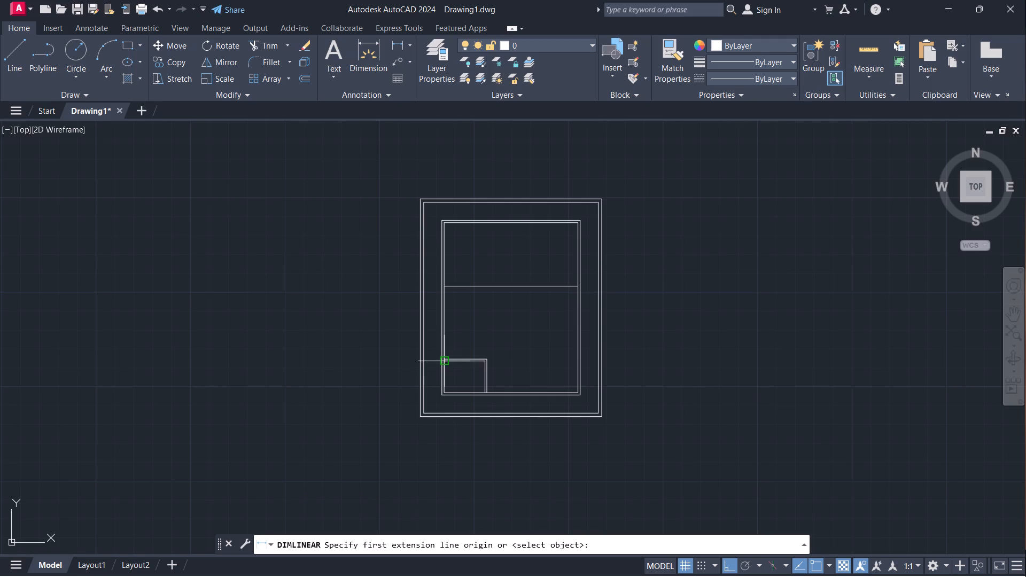
pyautogui.click(444, 358)
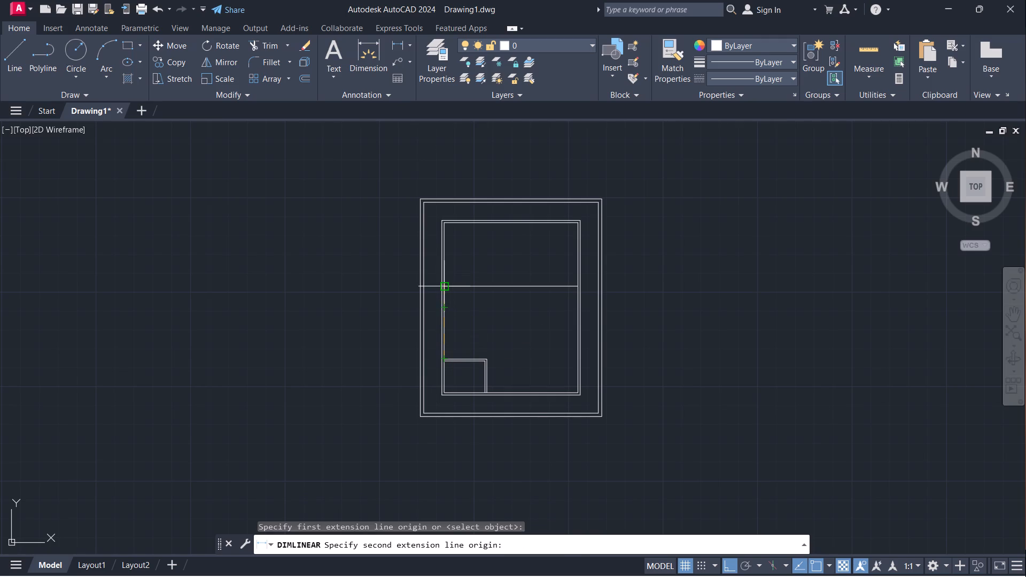
pyautogui.scroll(3, 442, 293)
pyautogui.click(449, 276)
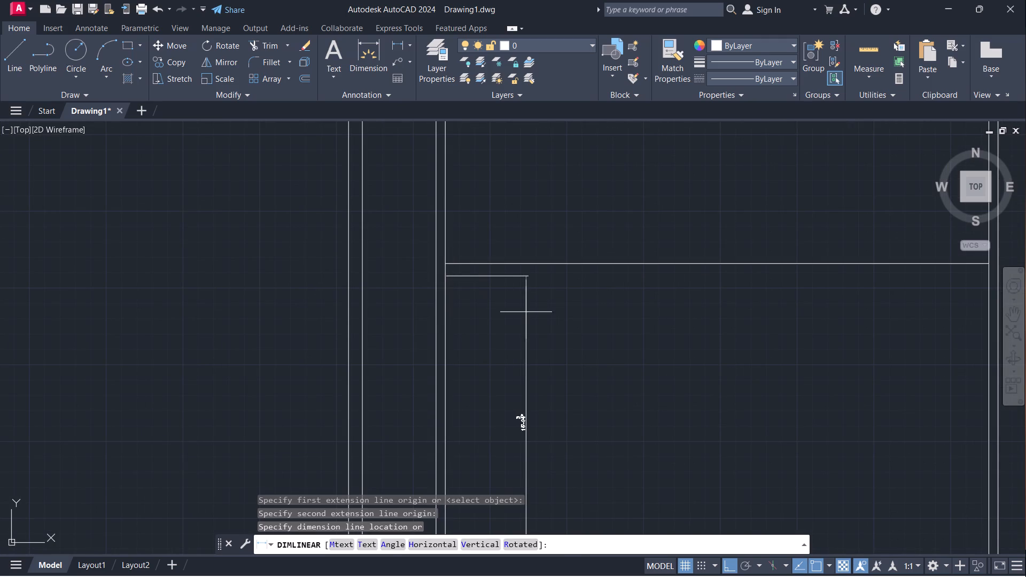
pyautogui.scroll(2, 526, 452)
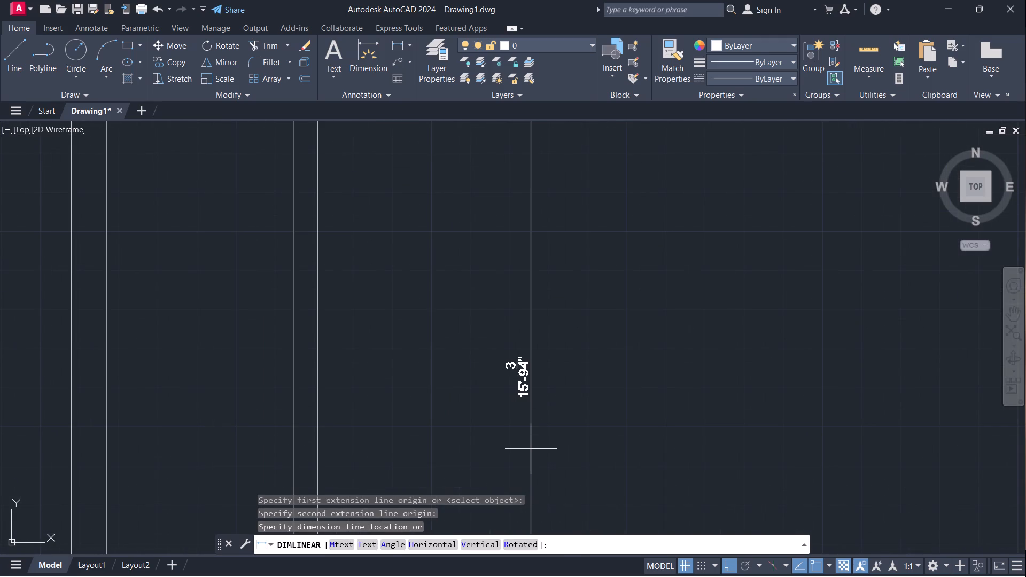
pyautogui.press('Escape')
pyautogui.scroll(-3, 524, 383)
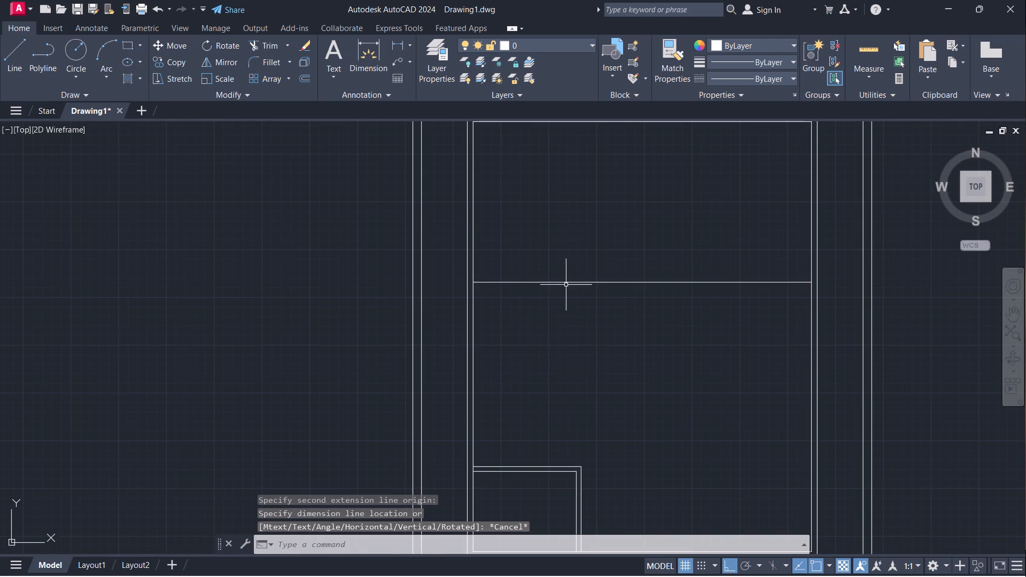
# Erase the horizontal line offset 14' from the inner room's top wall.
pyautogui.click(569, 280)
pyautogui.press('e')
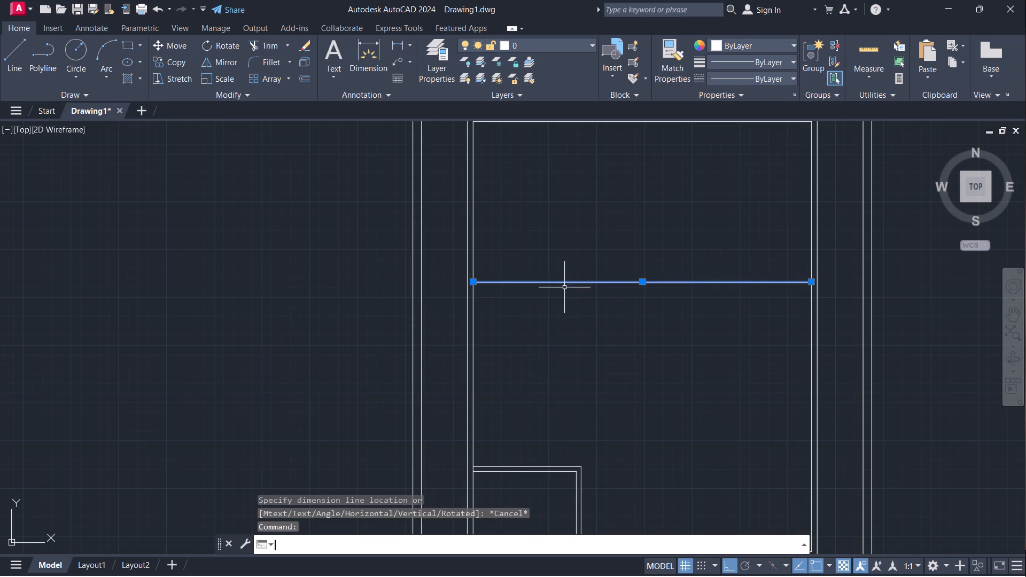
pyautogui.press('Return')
# Offset the inside face of the inner room's top wall 12' downward into the room.
pyautogui.scroll(-1, 626, 205)
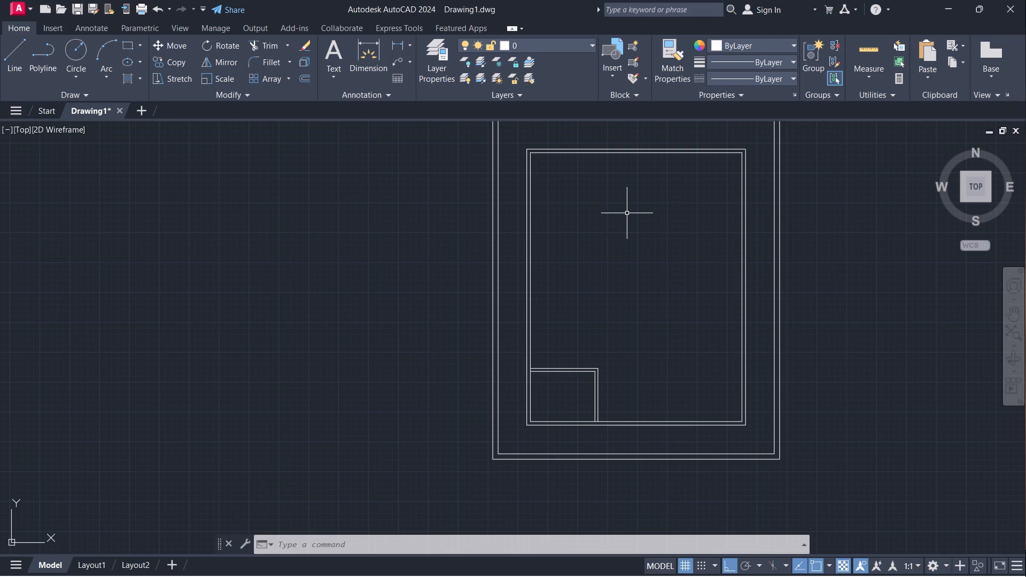
pyautogui.press('o')
pyautogui.press('Return')
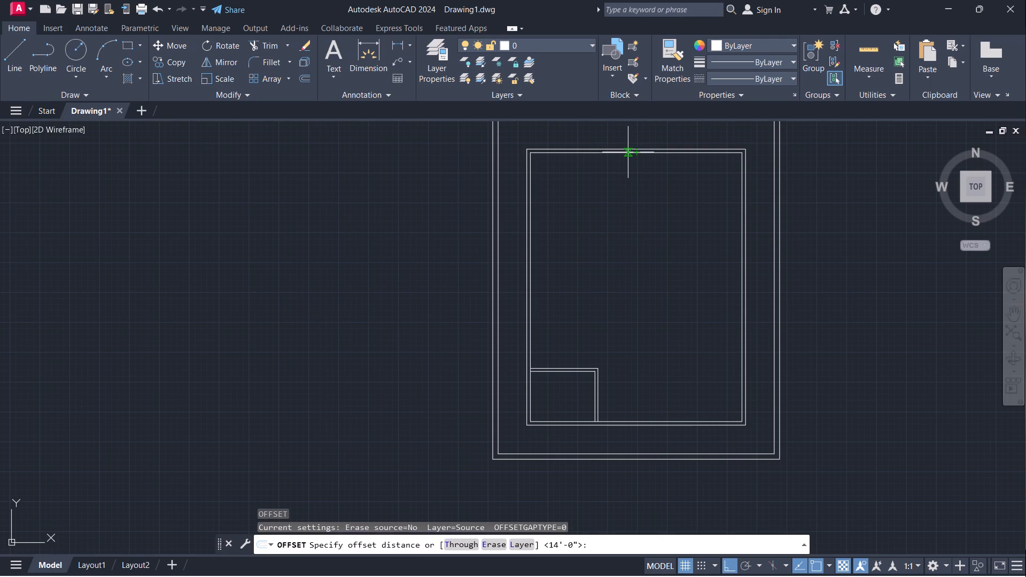
pyautogui.click(628, 152)
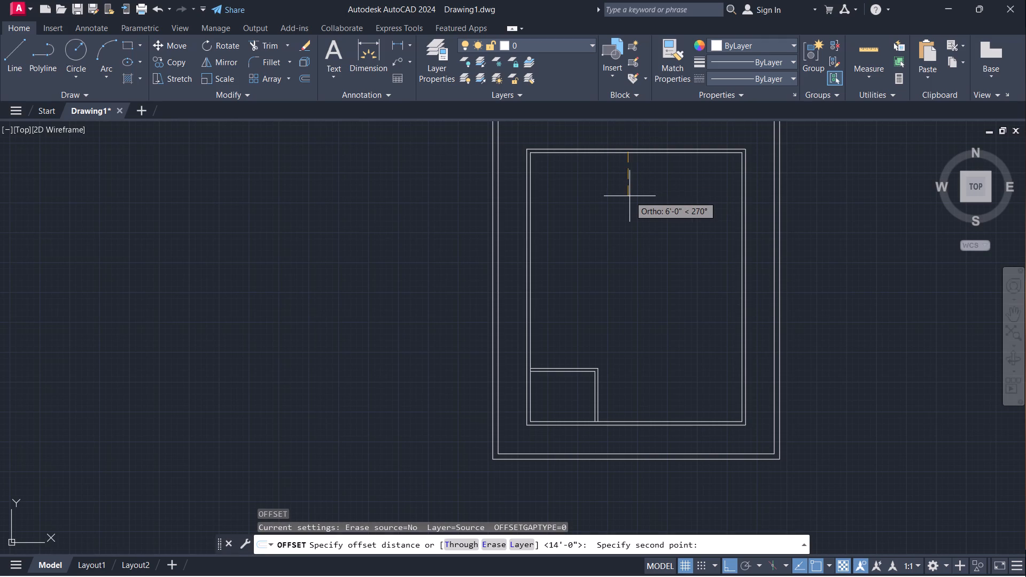
pyautogui.write('412')
pyautogui.press('BackSpace')
pyautogui.press('BackSpace')
pyautogui.press('BackSpace')
pyautogui.press('4')
pyautogui.press('BackSpace')
pyautogui.write("12'")
pyautogui.press('Return')
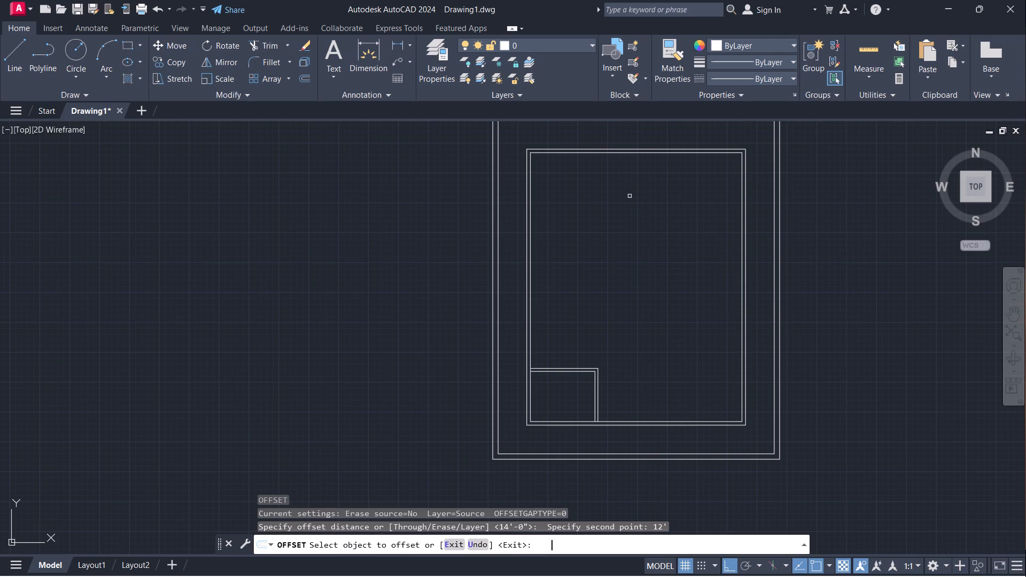
pyautogui.click(617, 154)
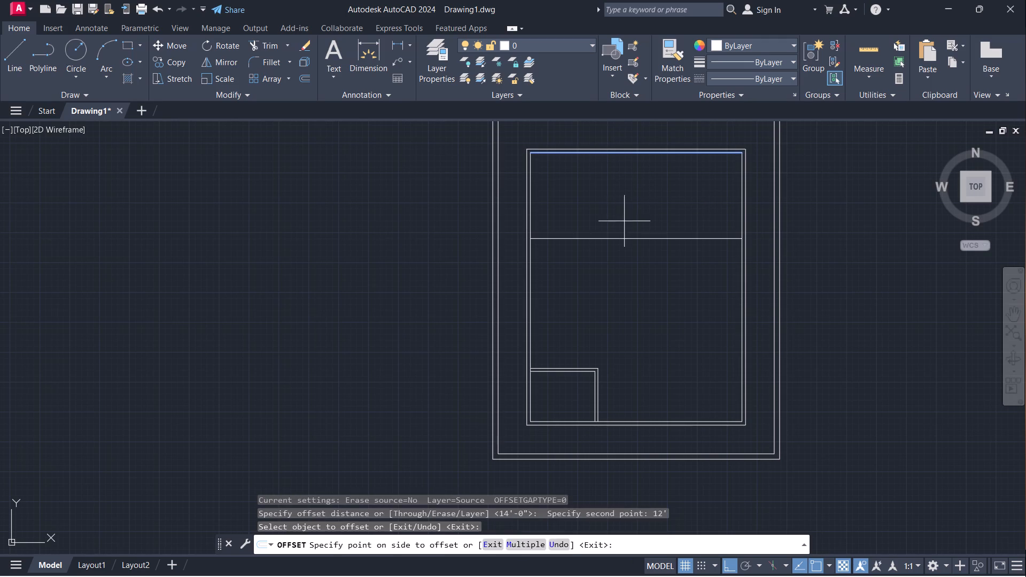
pyautogui.click(624, 223)
pyautogui.press('space')
# Offset the new horizontal partition line 5" downward to give the partition its thickness.
pyautogui.press('space')
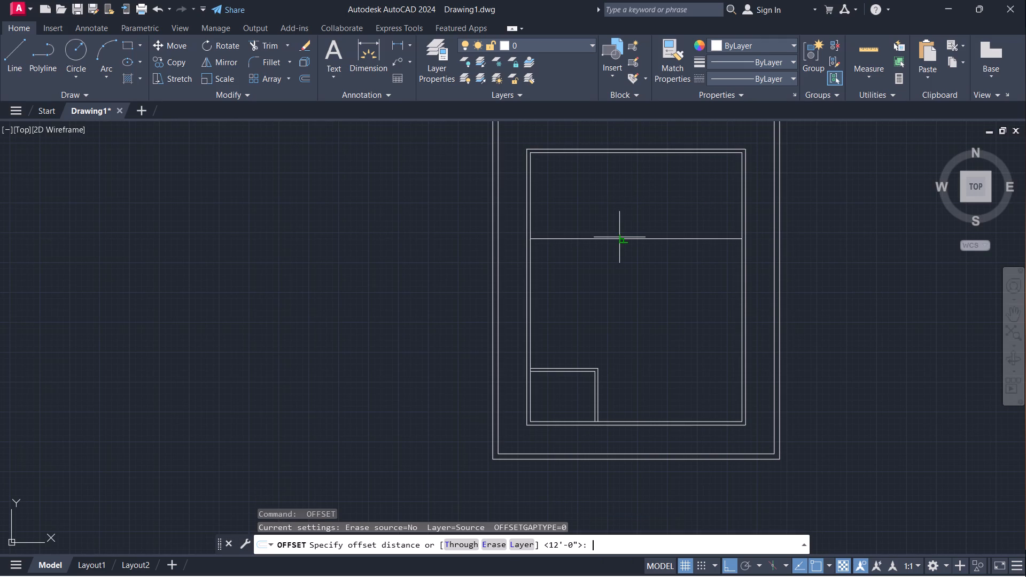
pyautogui.click(619, 237)
pyautogui.press('5')
pyautogui.press('Return')
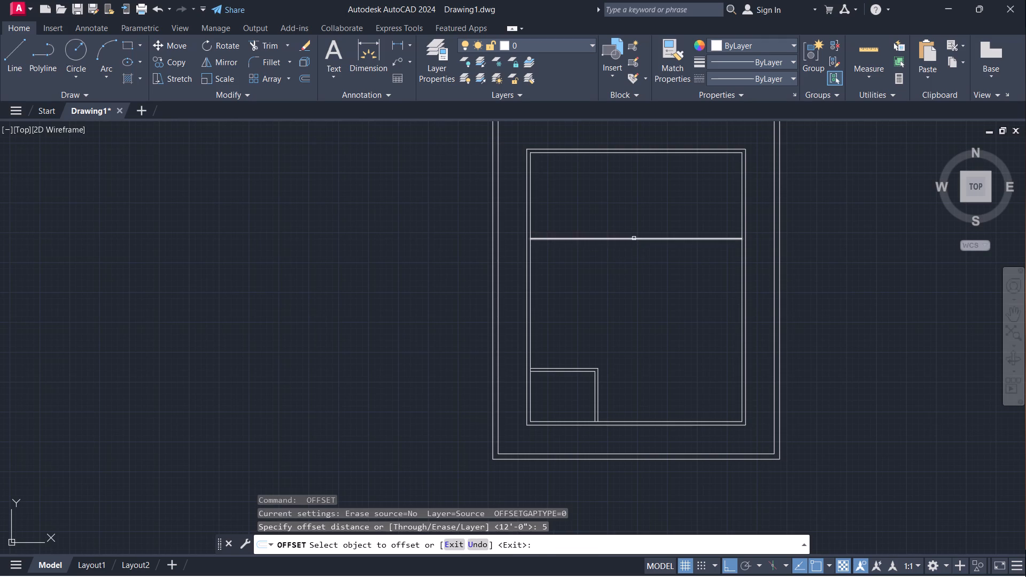
pyautogui.click(634, 238)
pyautogui.click(621, 293)
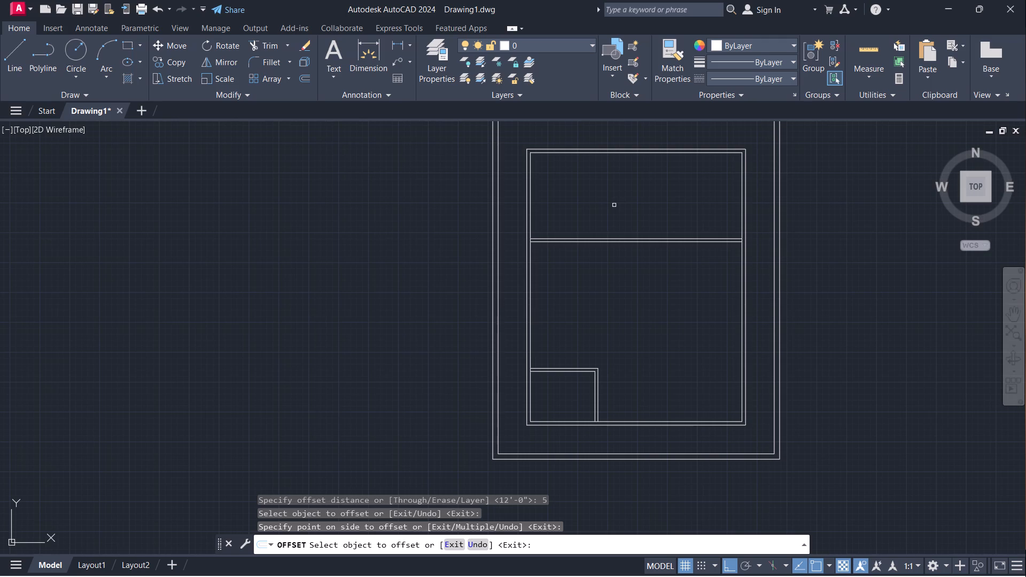
pyautogui.scroll(-1, 600, 264)
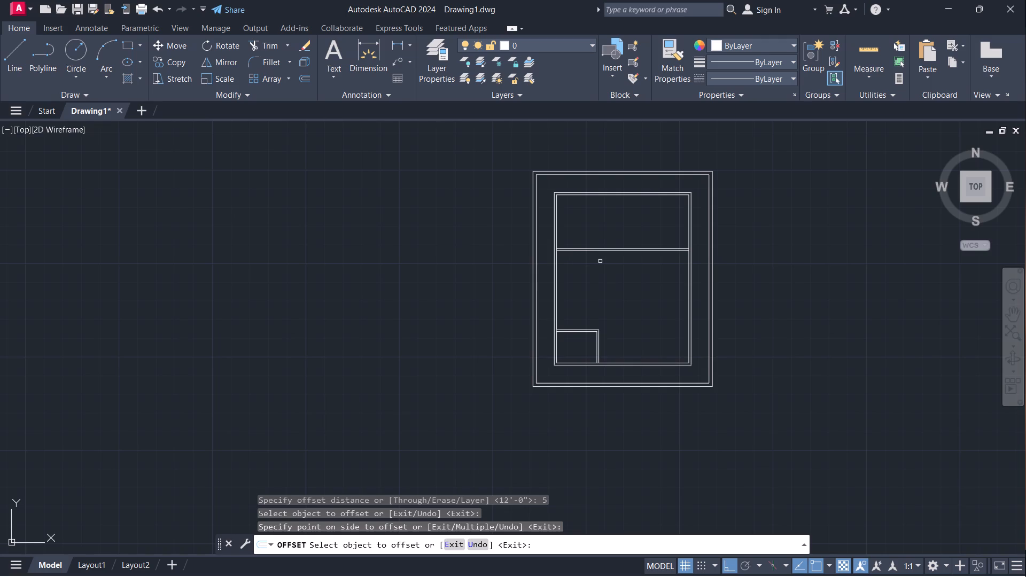
pyautogui.press('Escape')
# Offset the lower line of the upper horizontal partition 12' downward to mark off the next room.
pyautogui.scroll(2, 600, 251)
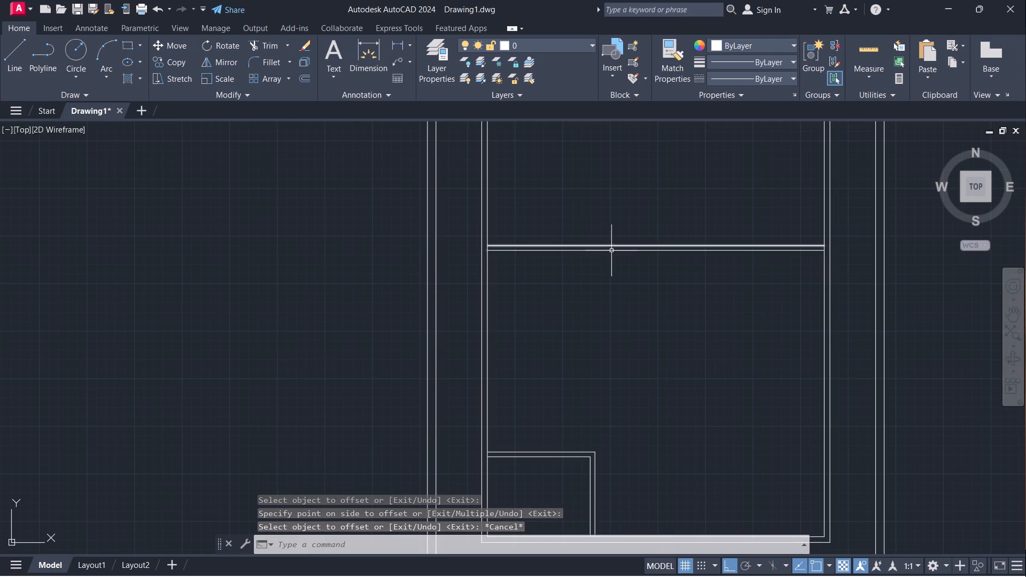
pyautogui.press('o')
pyautogui.press('Return')
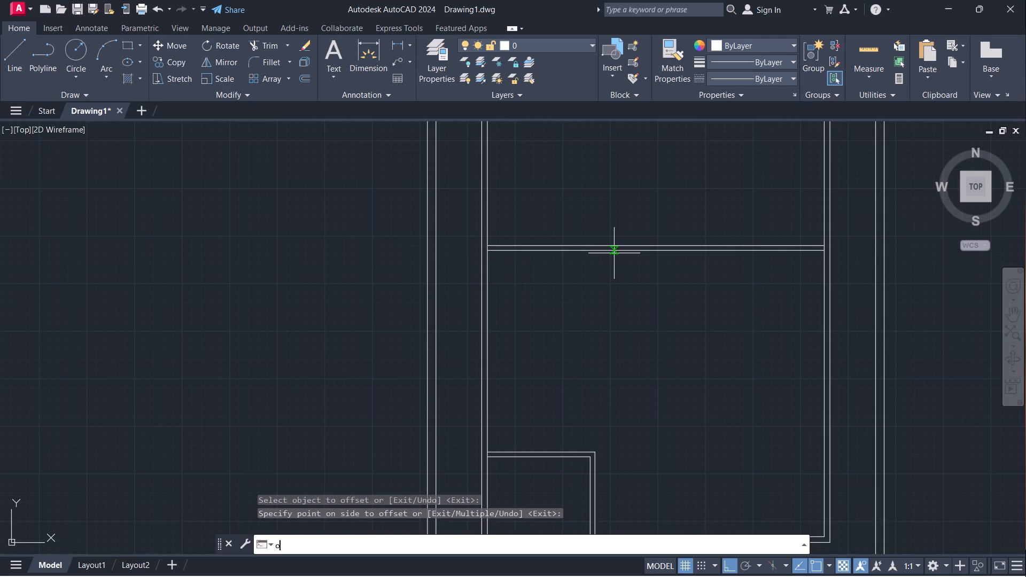
pyautogui.click(626, 249)
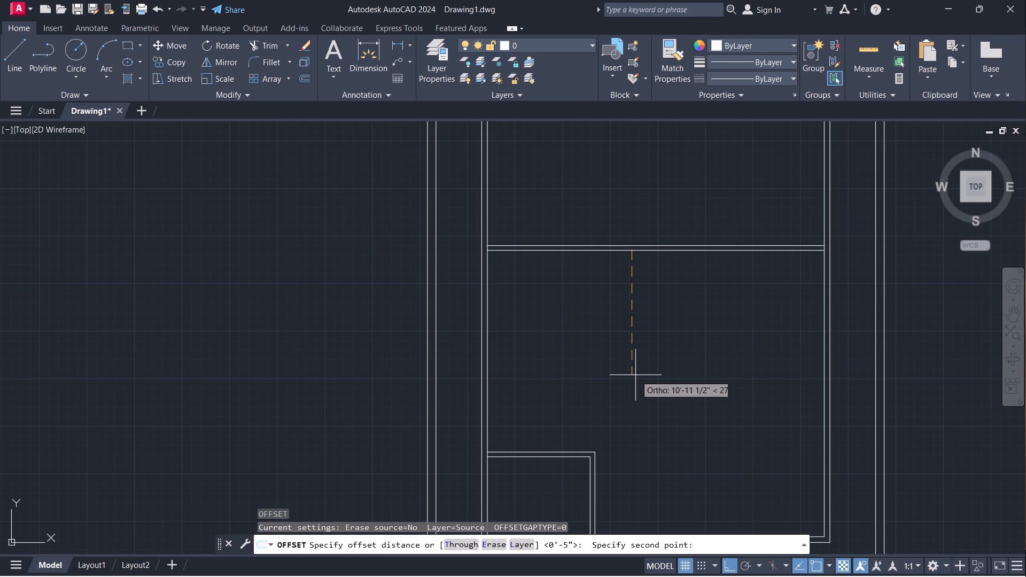
pyautogui.write("12'")
pyautogui.press('Return')
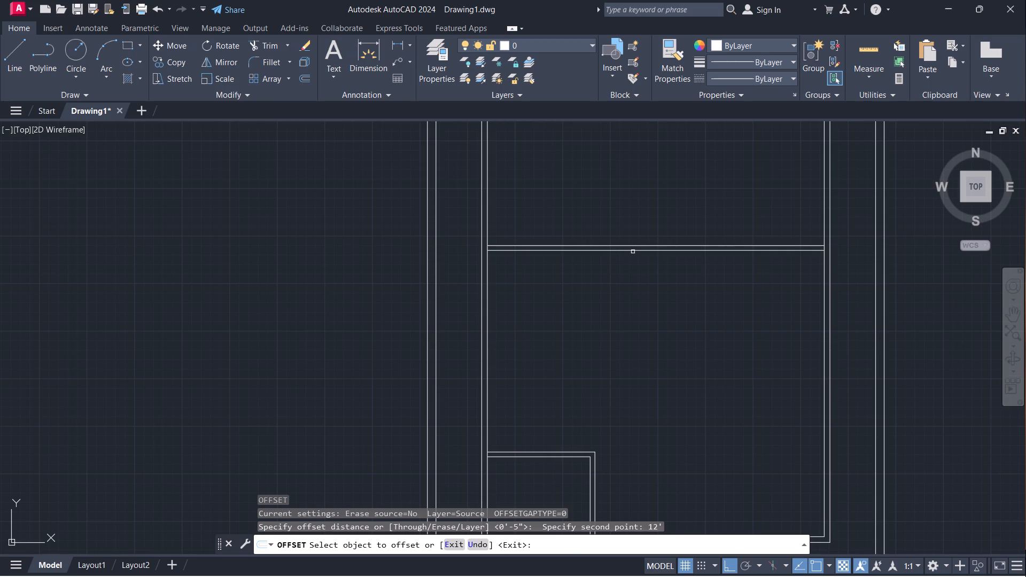
pyautogui.click(634, 251)
pyautogui.click(619, 351)
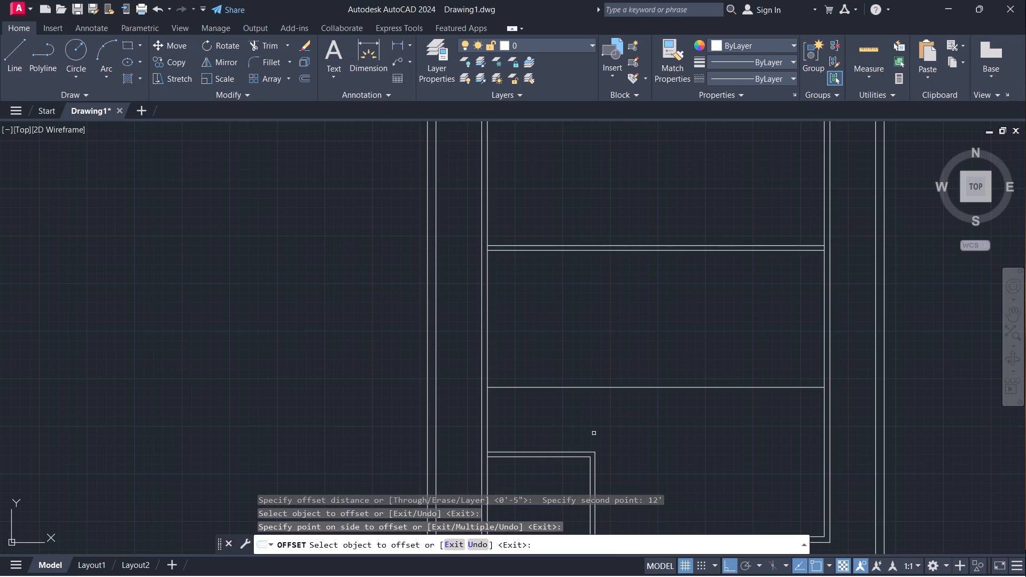
pyautogui.scroll(1, 594, 433)
pyautogui.press('Escape')
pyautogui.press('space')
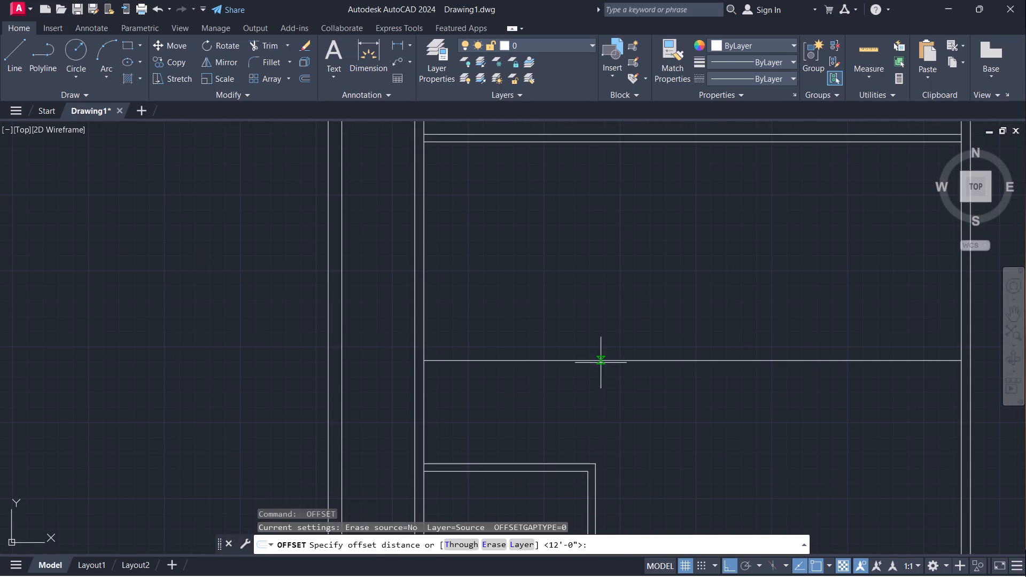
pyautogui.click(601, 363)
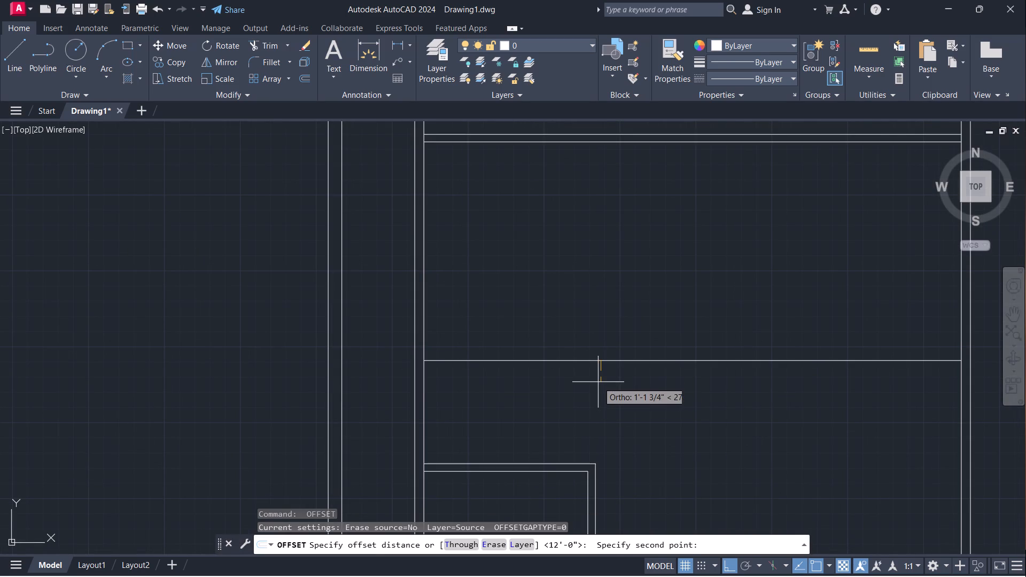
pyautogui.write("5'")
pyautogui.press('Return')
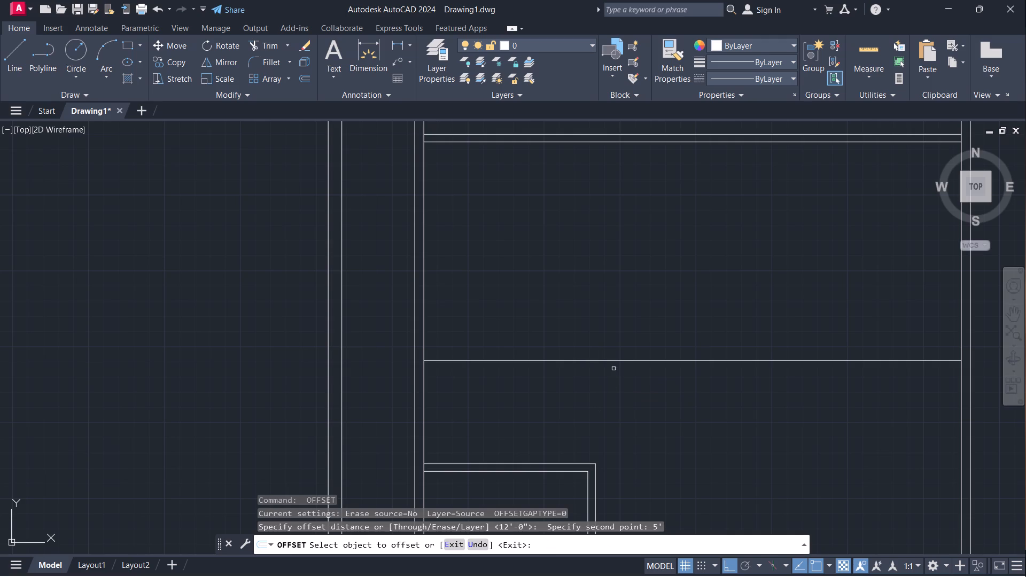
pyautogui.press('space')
# Offset the lower horizontal partition line 5" downward to give that partition its thickness.
pyautogui.press('space')
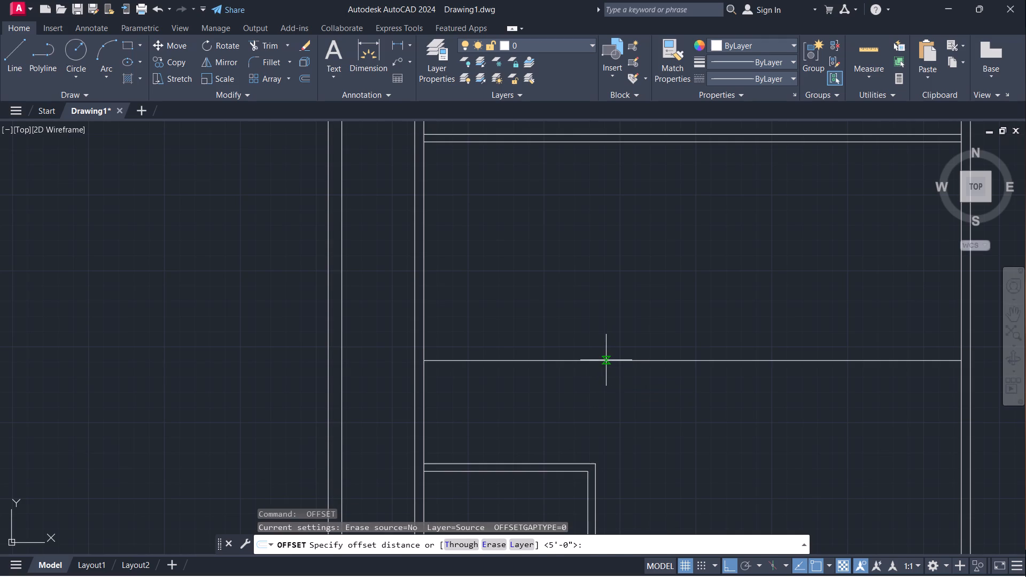
pyautogui.click(606, 360)
pyautogui.press('5')
pyautogui.press('Return')
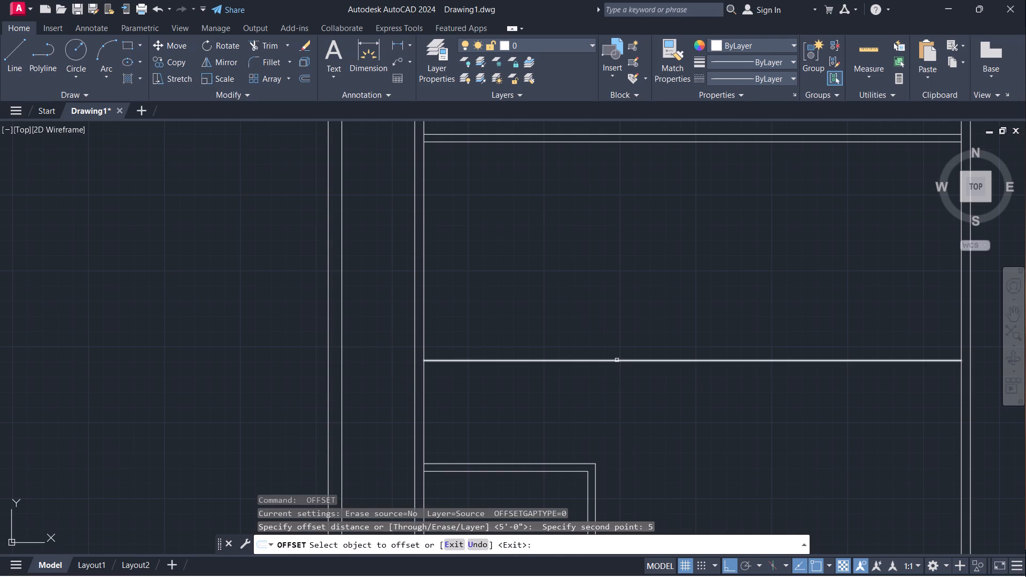
pyautogui.click(617, 360)
pyautogui.moveTo(613, 406); pyautogui.dragTo(613, 415)
pyautogui.scroll(-1, 612, 402)
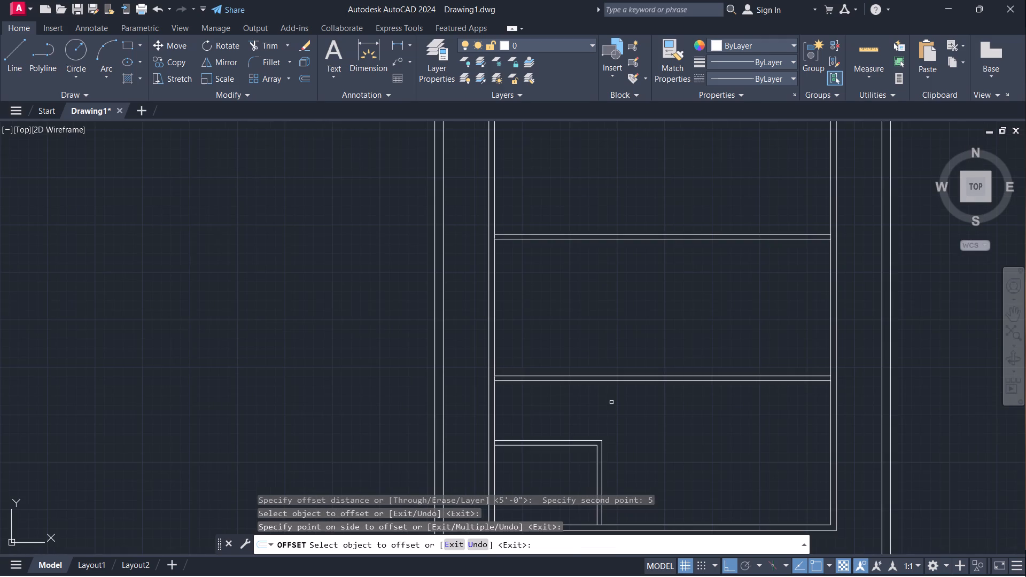
pyautogui.scroll(-1, 631, 409)
pyautogui.moveTo(631, 409); pyautogui.dragTo(512, 355, button='middle')
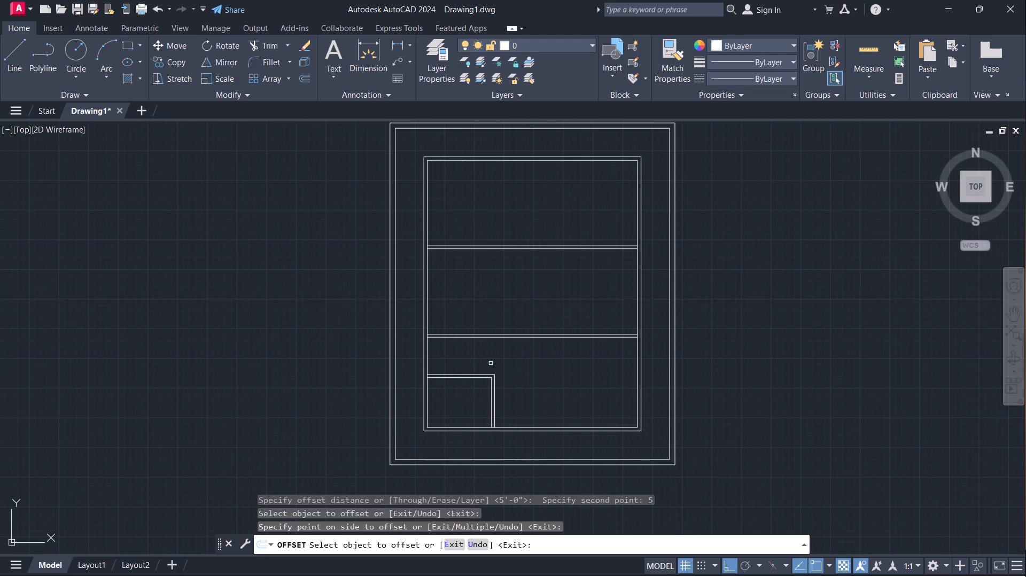
pyautogui.scroll(2, 461, 306)
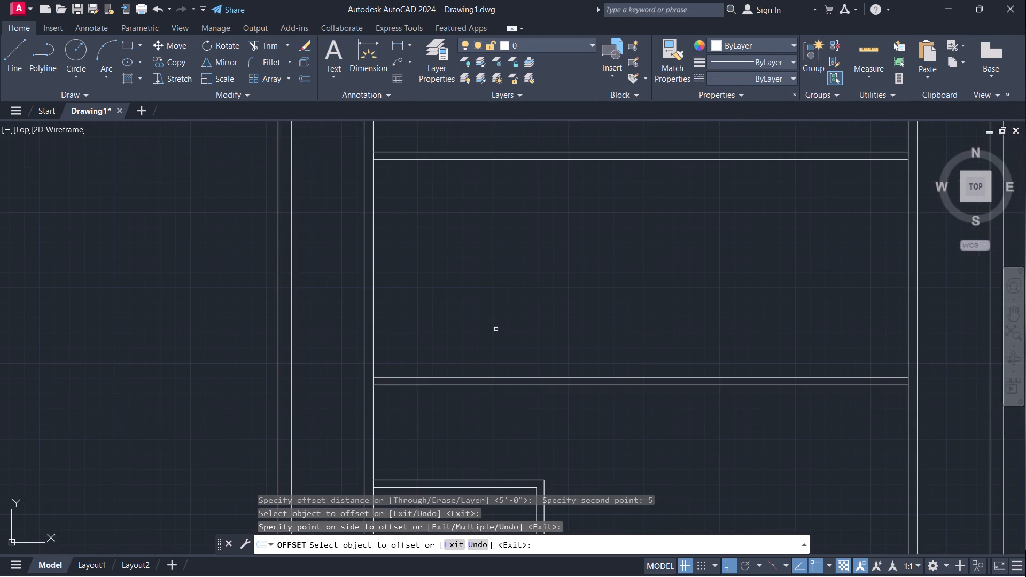
pyautogui.press('Escape')
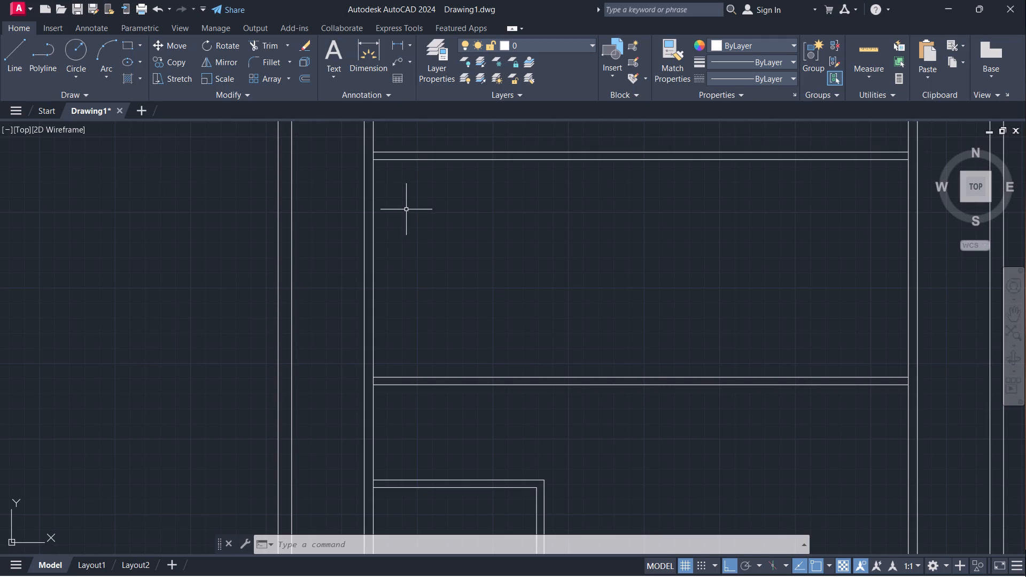
# Offset the inside face of the inner structure's left wall 12' to the right to mark a vertical partition line.
pyautogui.scroll(-1, 405, 214)
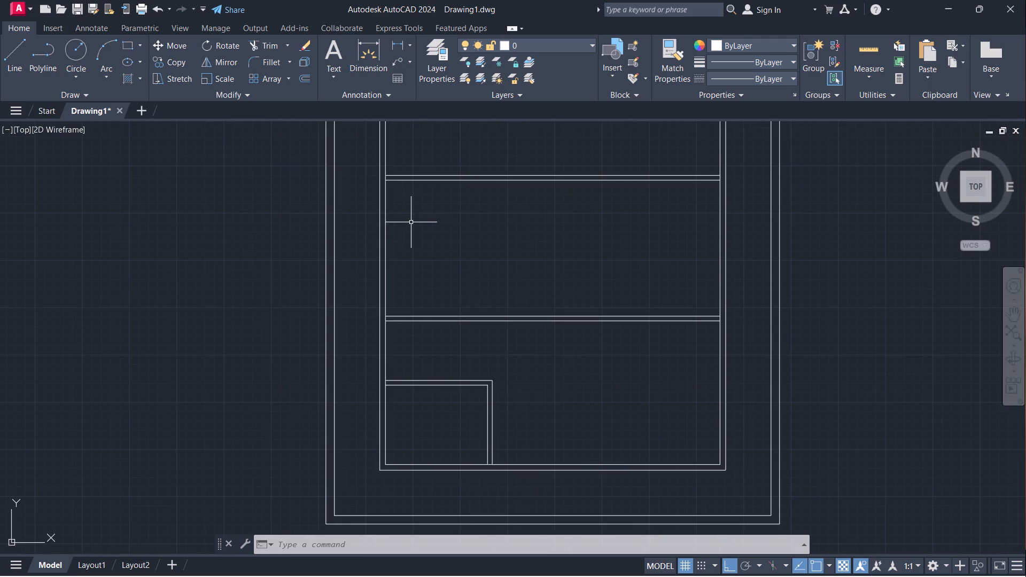
pyautogui.press('o')
pyautogui.press('Return')
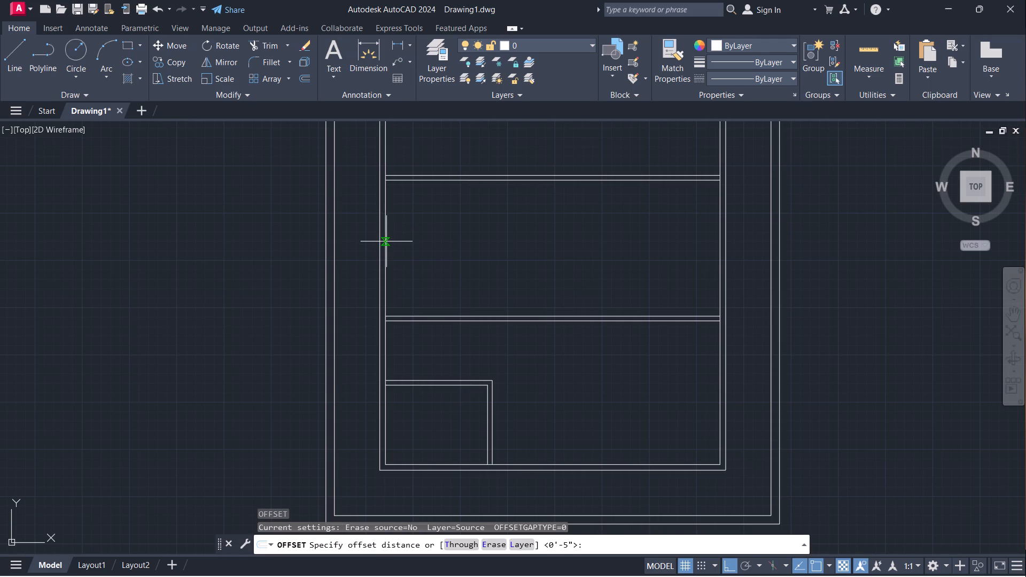
pyautogui.click(385, 243)
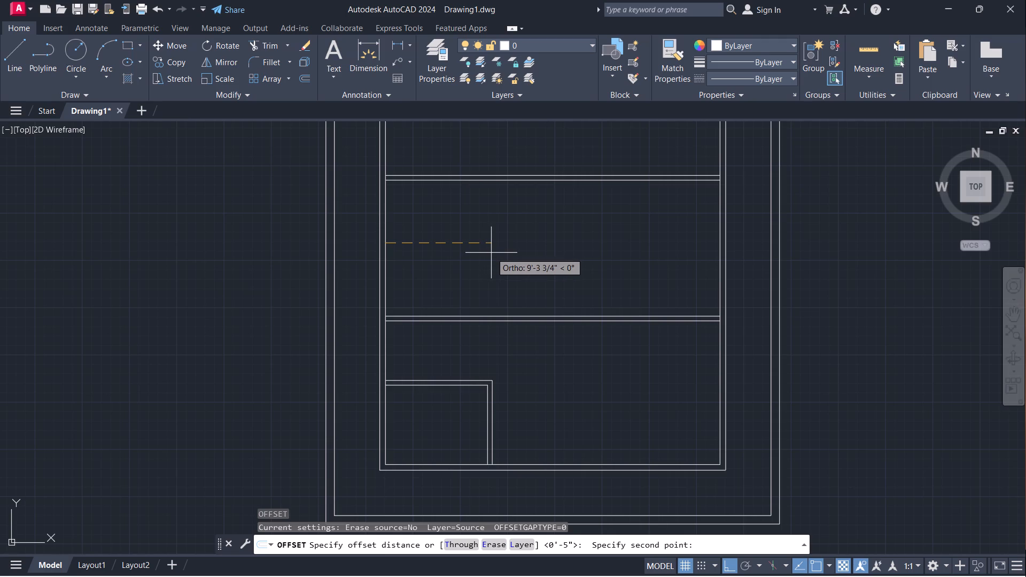
pyautogui.write("12'")
pyautogui.press('Return')
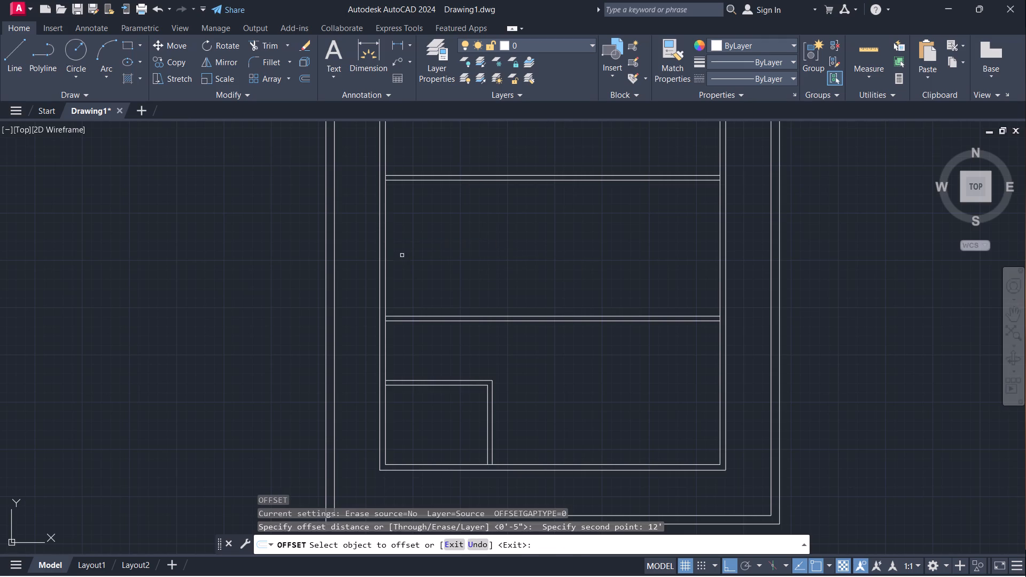
pyautogui.click(386, 264)
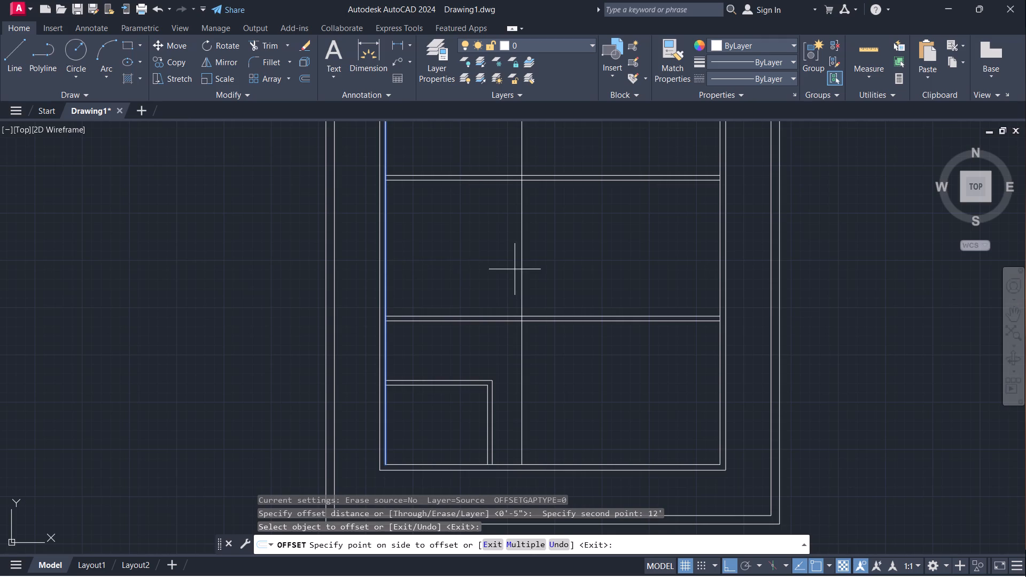
pyautogui.click(526, 268)
pyautogui.press('Escape')
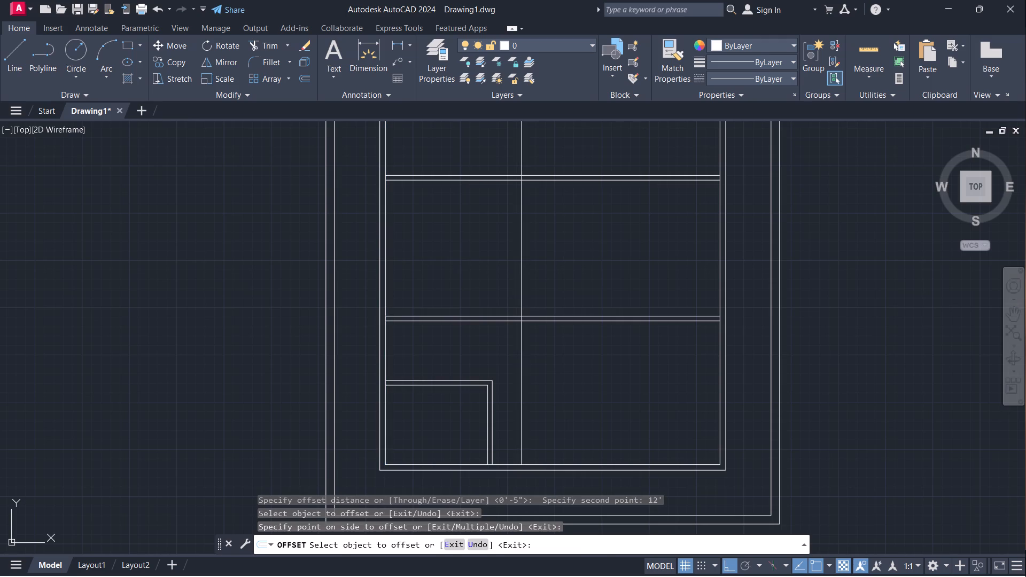
# Trim the new vertical line above the upper horizontal partition and below the lower one, keeping the segment through the middle room.
pyautogui.write('tr')
pyautogui.press('Return')
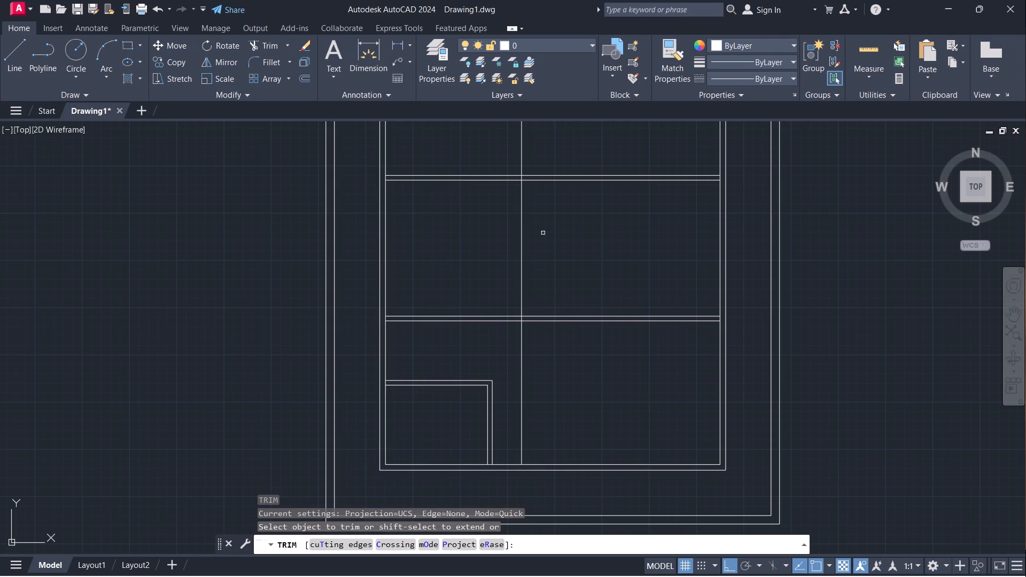
pyautogui.click(521, 164)
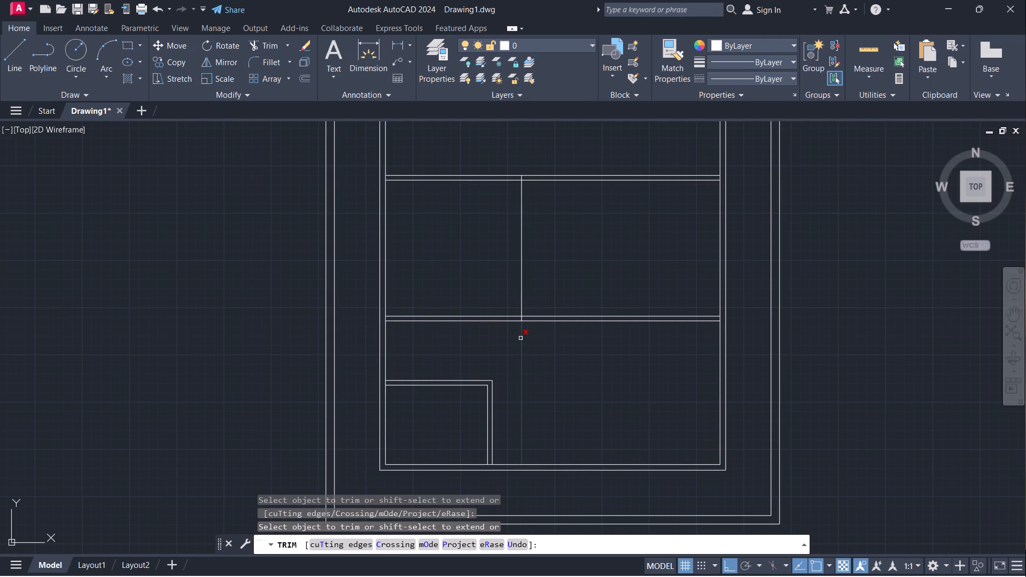
pyautogui.click(520, 340)
pyautogui.scroll(3, 380, 180)
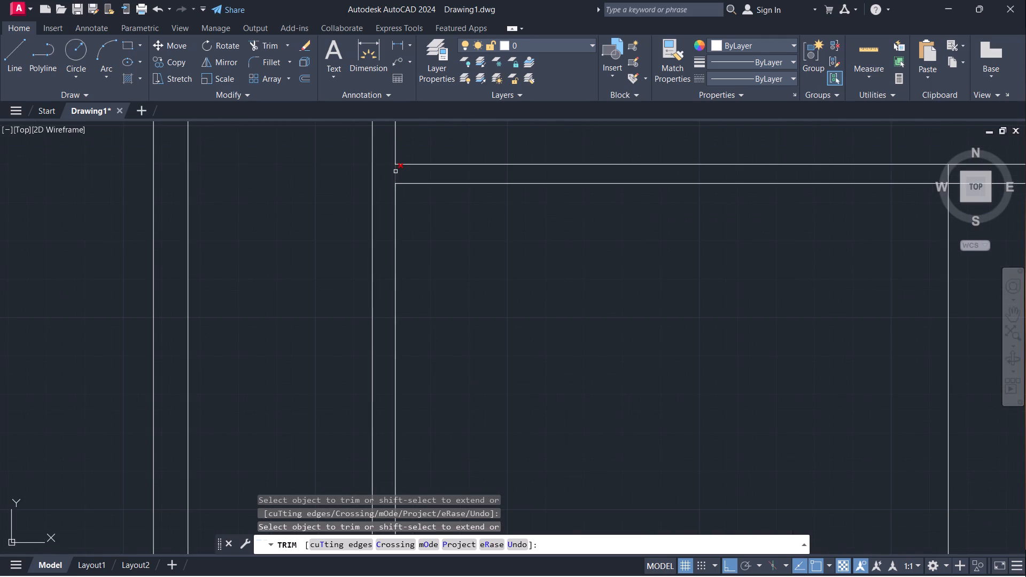
pyautogui.scroll(-3, 425, 220)
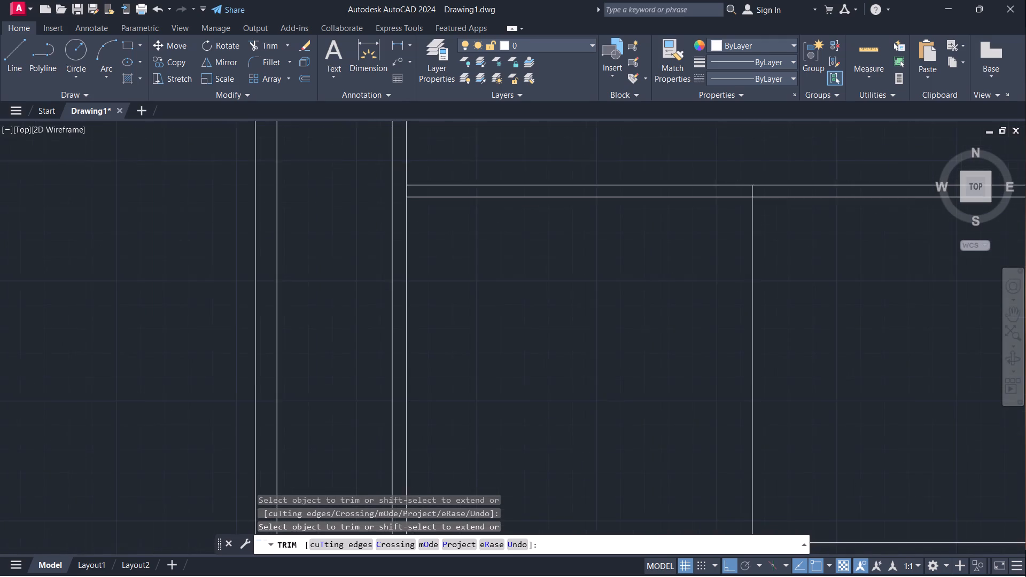
pyautogui.press('Escape')
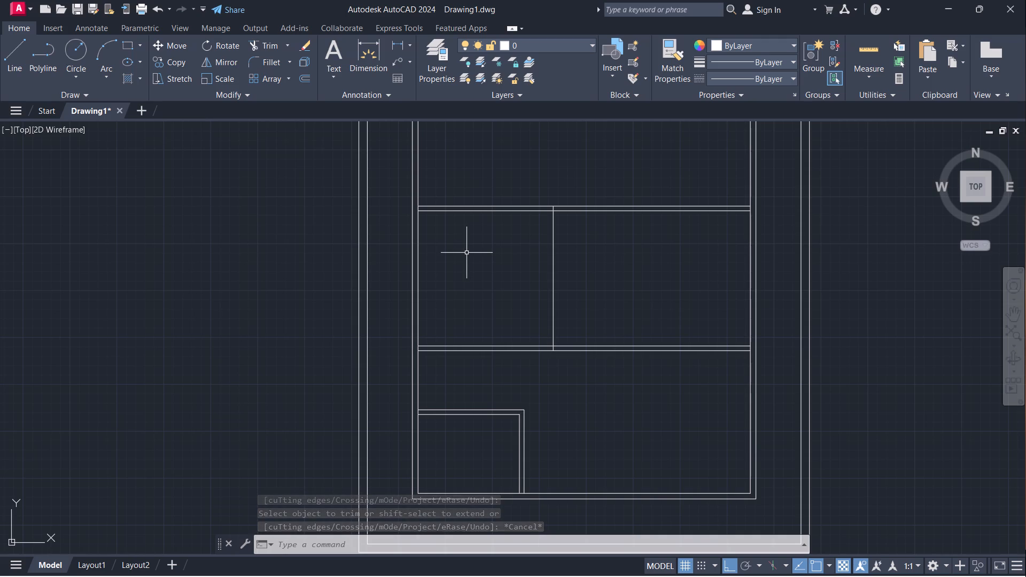
# Trim the left wall's inside face line where the upper and lower horizontal partitions meet it, opening both junctions.
pyautogui.scroll(1, 421, 210)
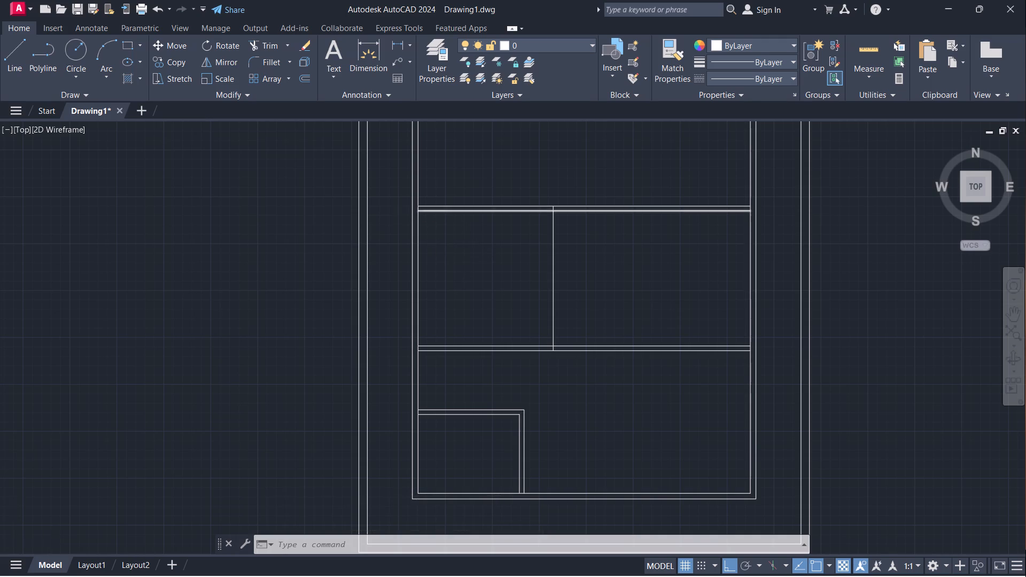
pyautogui.scroll(1, 421, 210)
pyautogui.press('Escape')
pyautogui.write('tr')
pyautogui.press('Return')
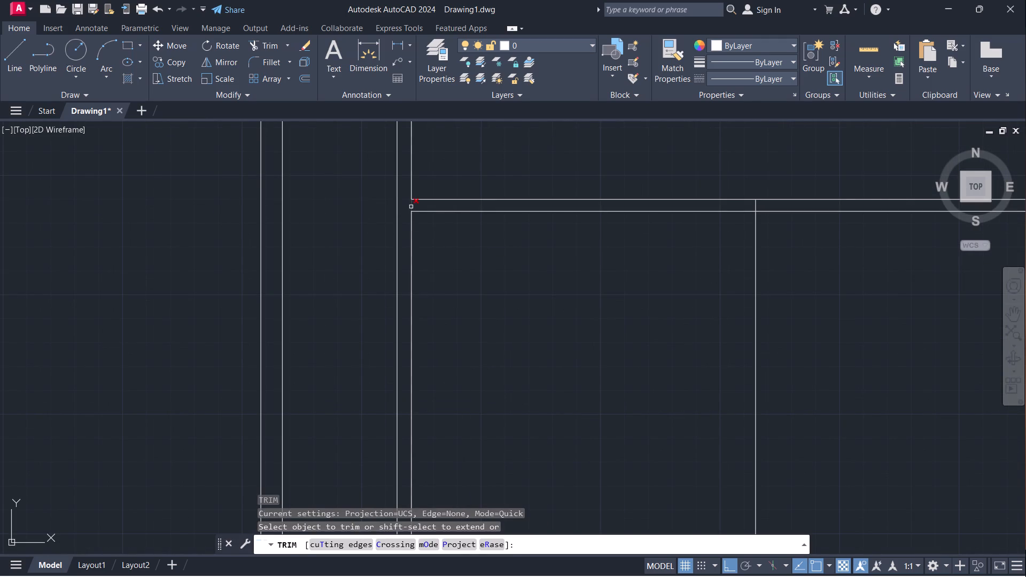
pyautogui.click(411, 207)
pyautogui.scroll(-2, 486, 280)
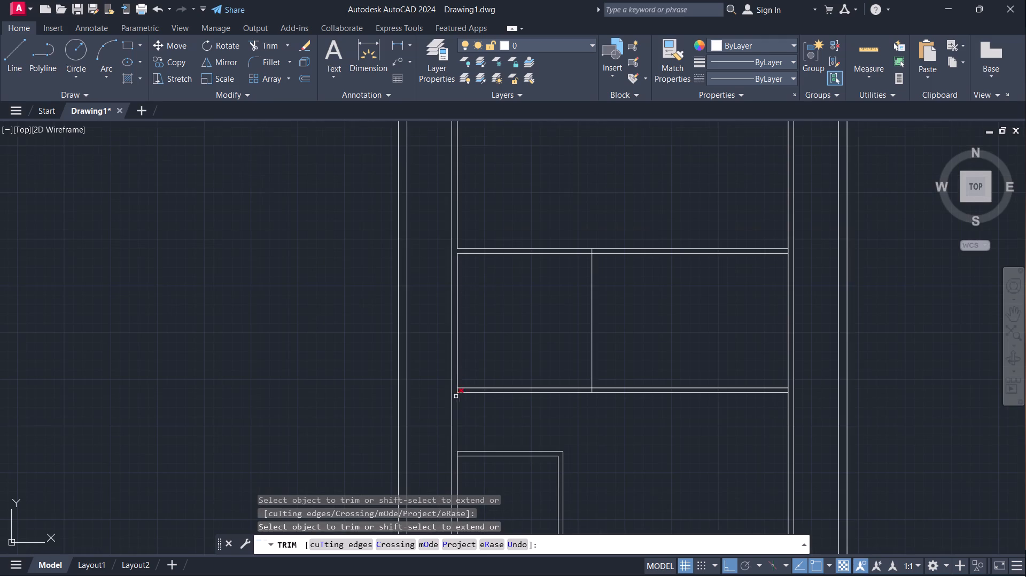
pyautogui.scroll(3, 455, 397)
pyautogui.click(462, 373)
# Trim the vertical partition line's short ends inside the thickness of the lower and upper horizontal partitions.
pyautogui.scroll(-2, 526, 314)
pyautogui.scroll(2, 722, 337)
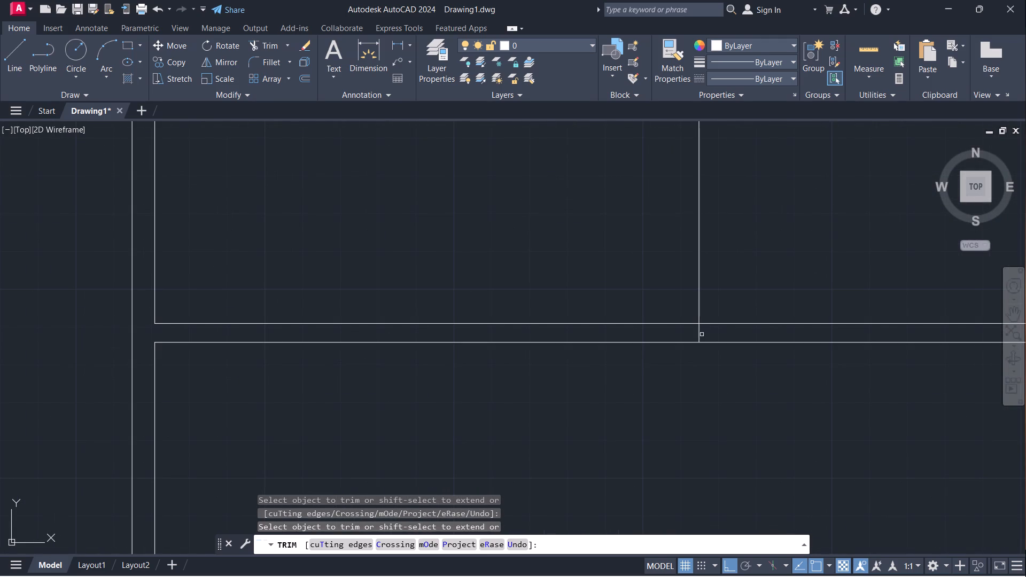
pyautogui.click(699, 336)
pyautogui.scroll(-1, 748, 261)
pyautogui.moveTo(748, 254); pyautogui.dragTo(585, 372, button='middle')
pyautogui.scroll(-2, 616, 320)
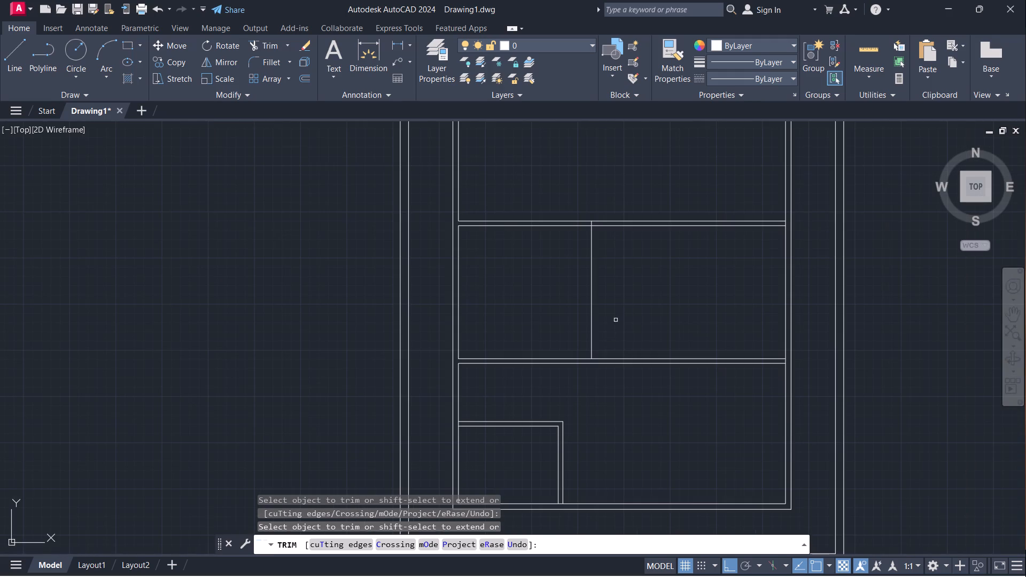
pyautogui.scroll(3, 597, 215)
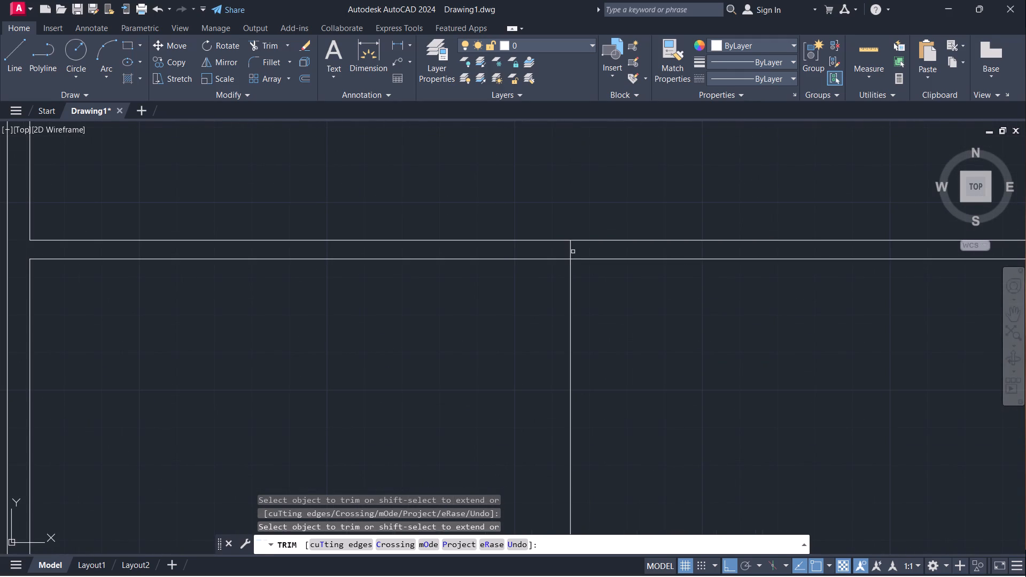
pyautogui.click(572, 251)
pyautogui.scroll(-2, 647, 331)
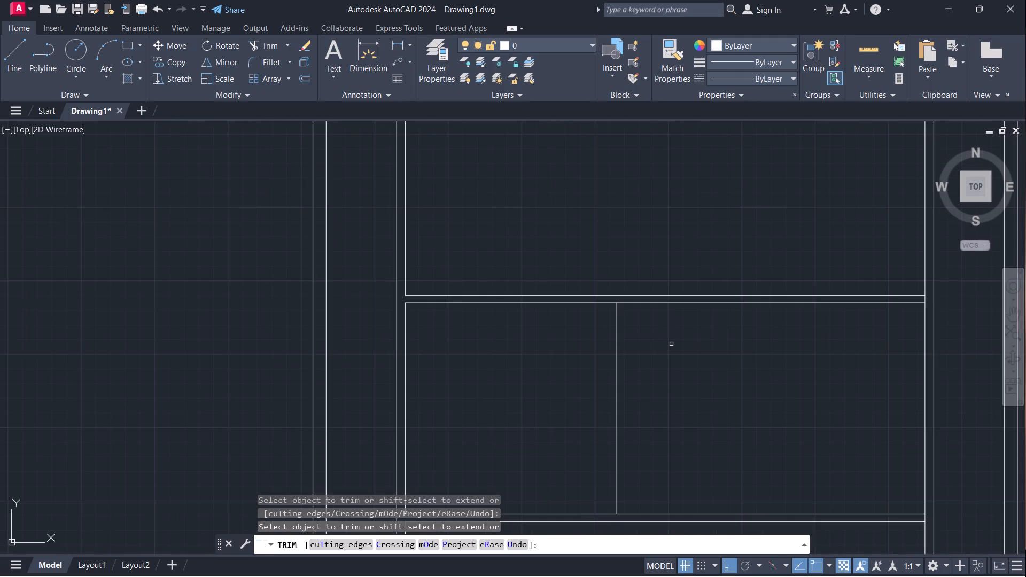
pyautogui.scroll(-1, 681, 336)
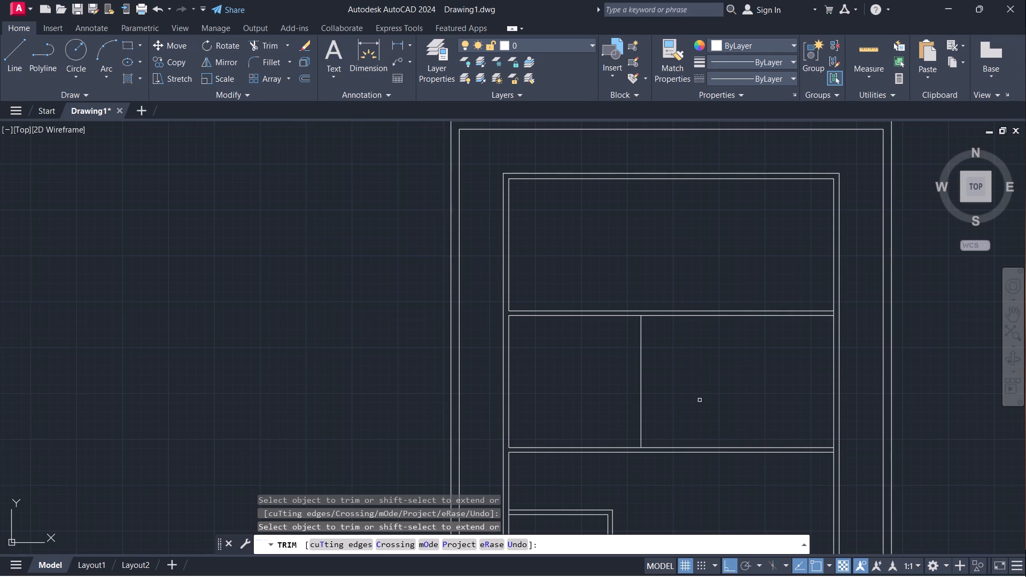
pyautogui.moveTo(693, 486); pyautogui.dragTo(653, 428, button='middle')
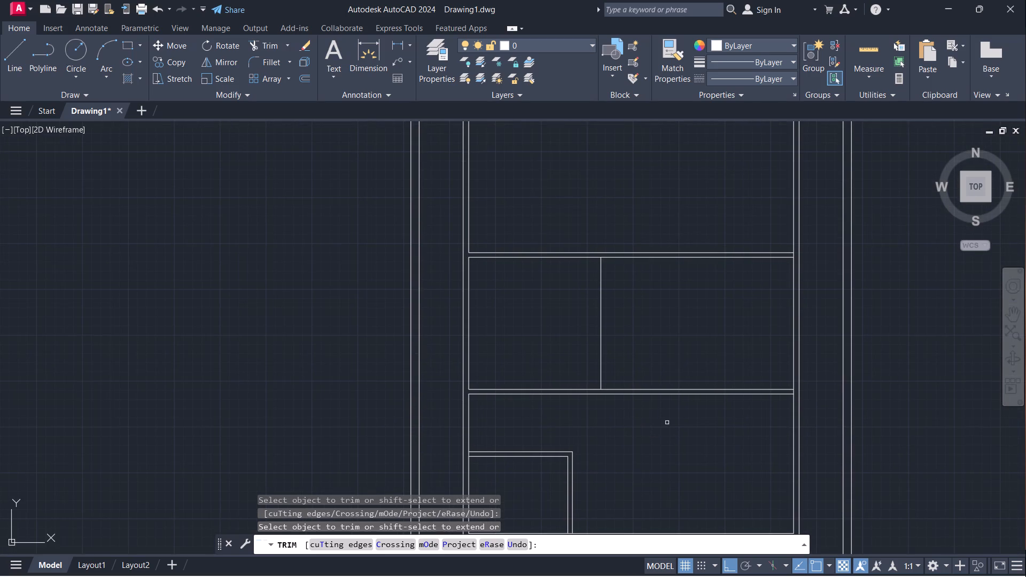
pyautogui.scroll(-1, 682, 435)
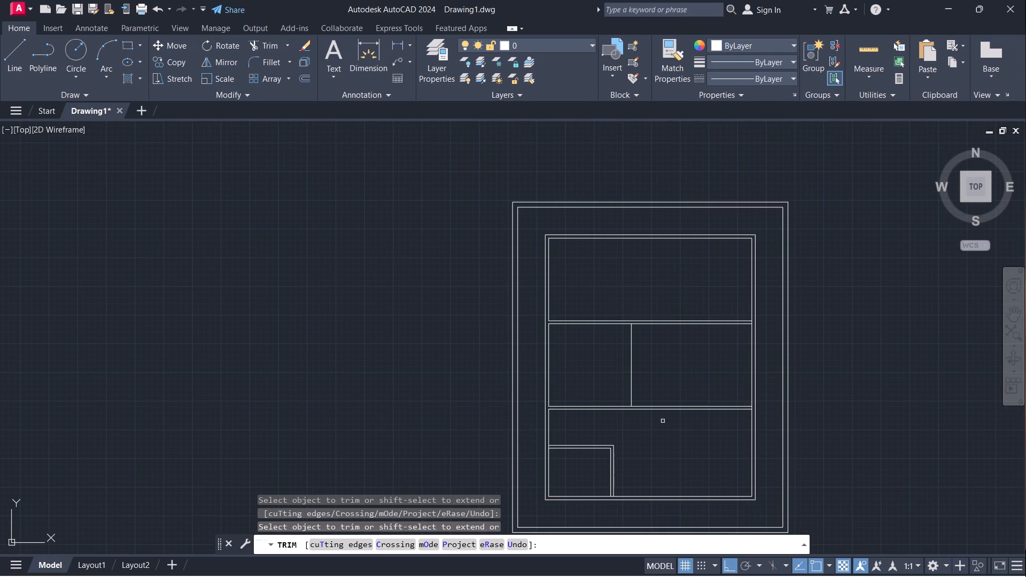
pyautogui.press('Escape')
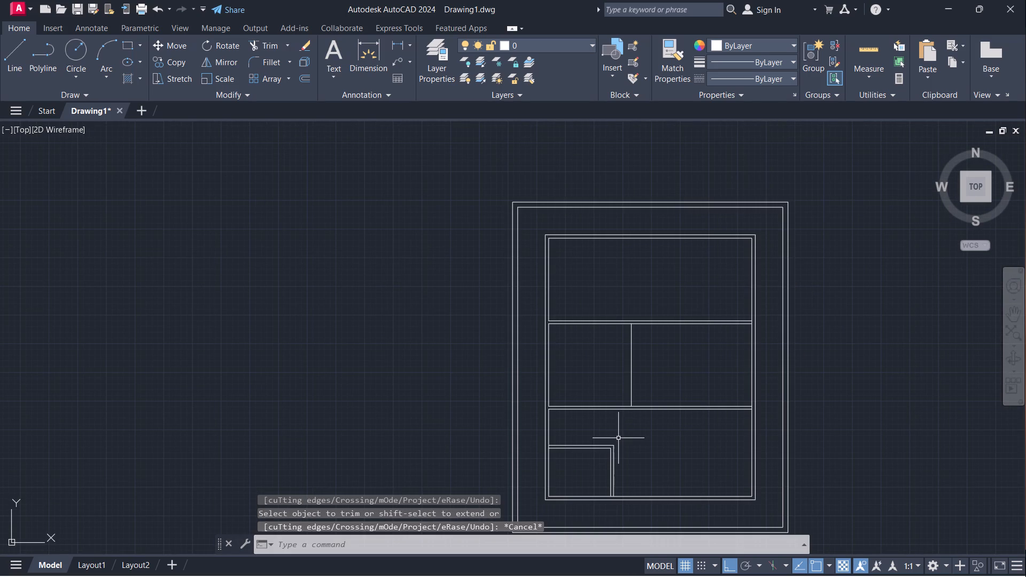
# Offset the middle room's left wall inside face 3' to the right to mark the first stair line.
pyautogui.press('o')
pyautogui.press('Return')
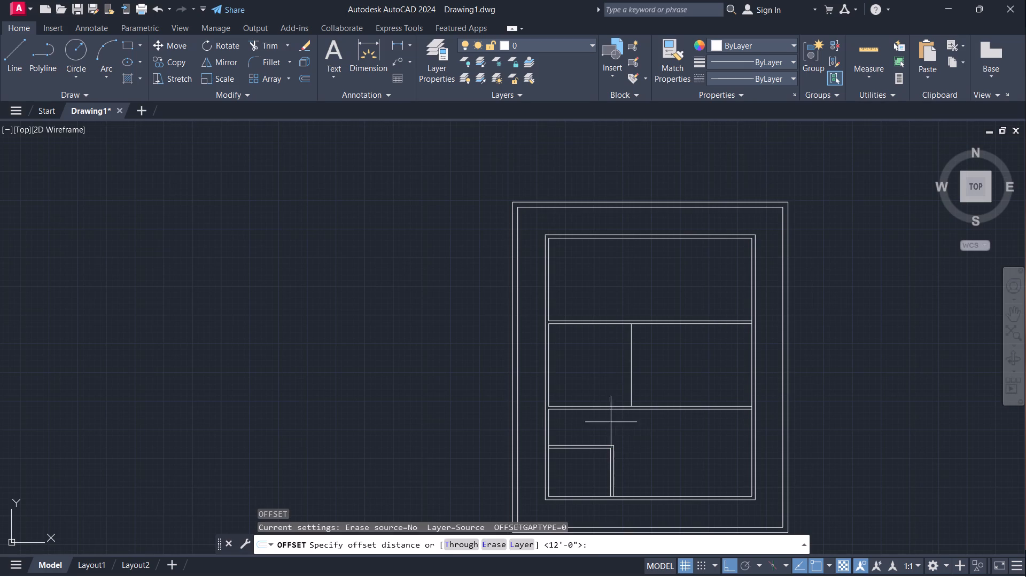
pyautogui.click(547, 362)
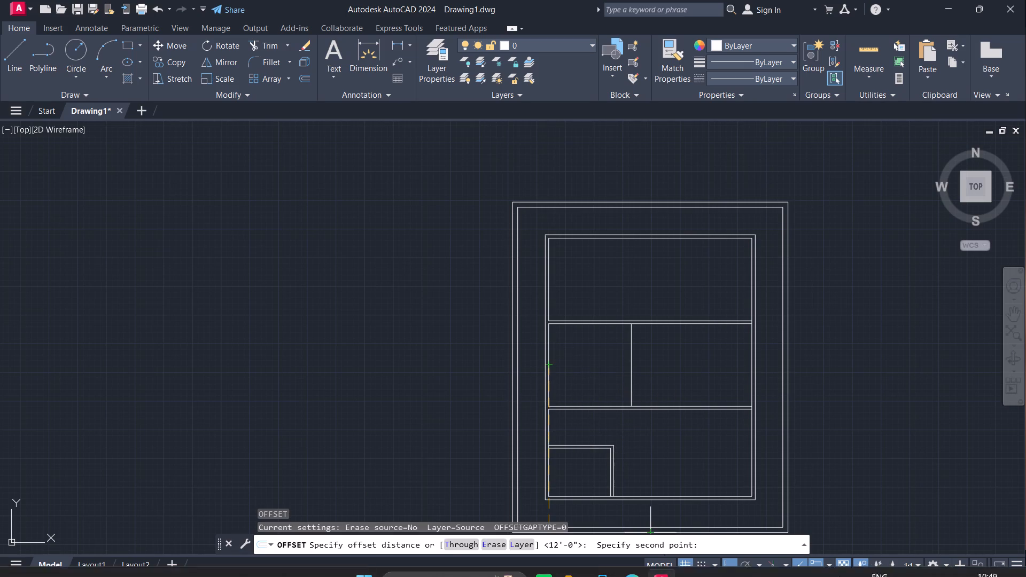
pyautogui.write("3'")
pyautogui.press('Return')
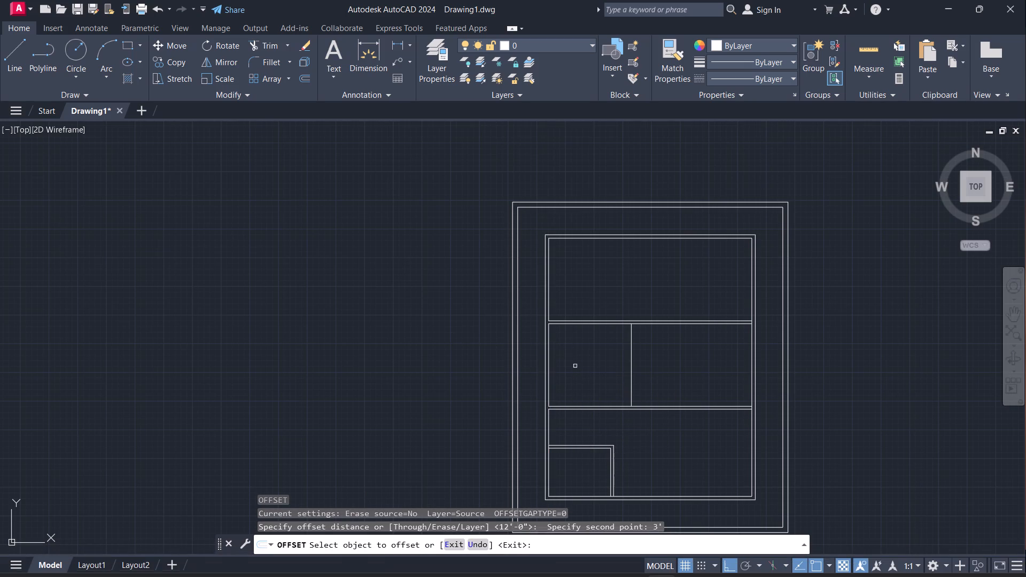
pyautogui.click(548, 361)
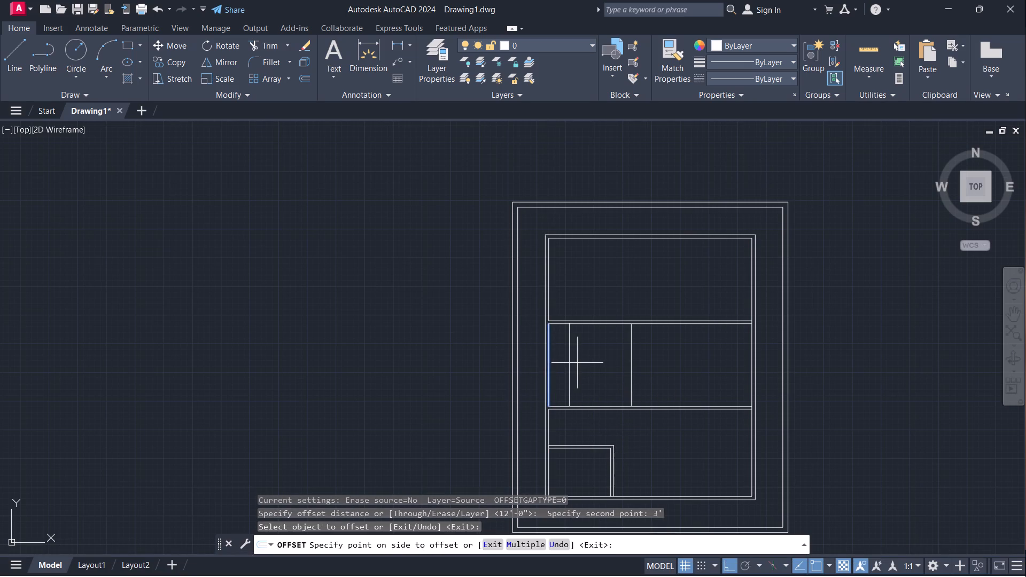
pyautogui.click(579, 363)
pyautogui.scroll(2, 576, 341)
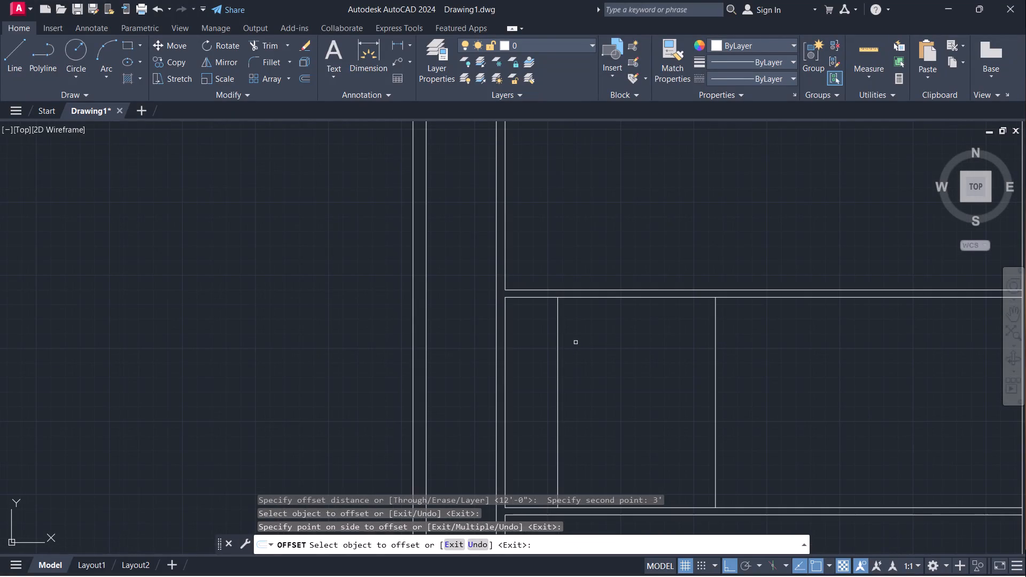
pyautogui.press('Escape')
# Copy the new stair line 10" to the right, using its top endpoint as the base point.
pyautogui.write('co')
pyautogui.press('Return')
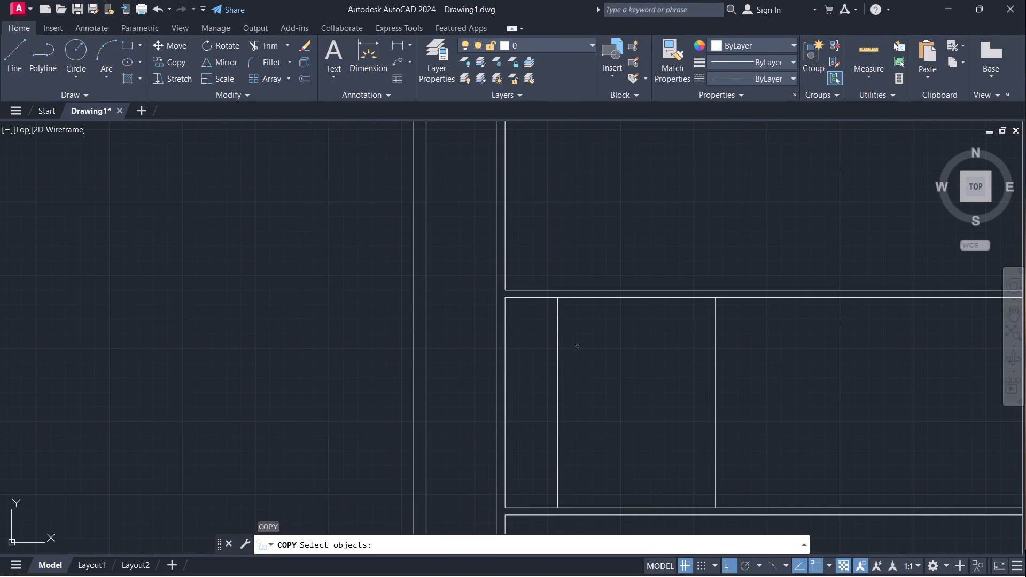
pyautogui.click(556, 328)
pyautogui.press('Return')
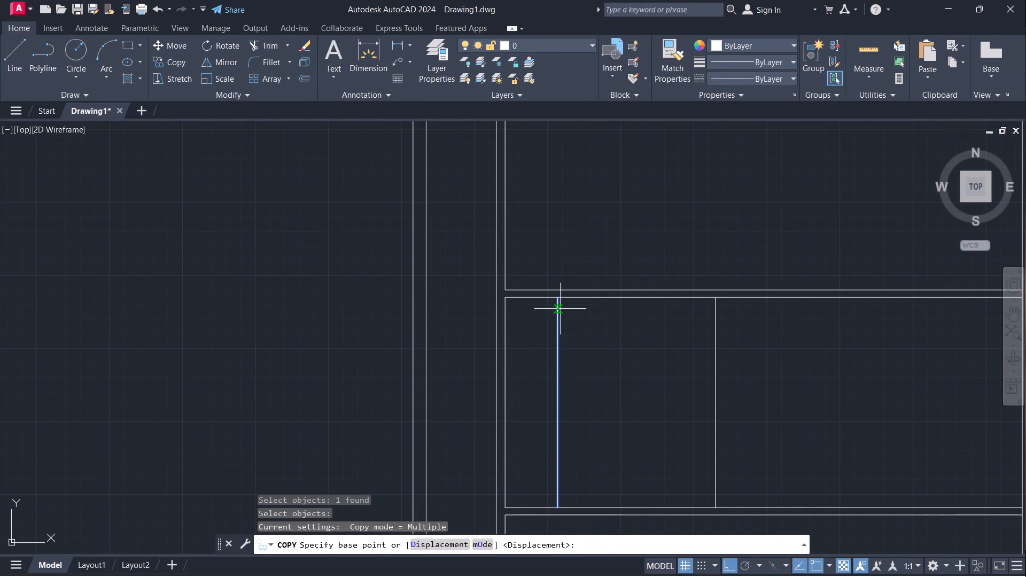
pyautogui.click(557, 299)
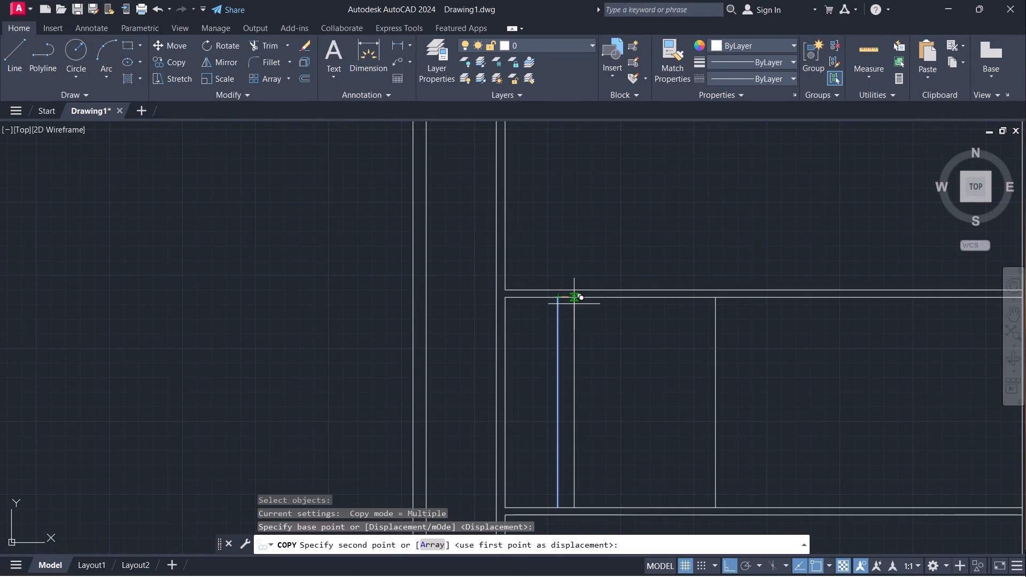
pyautogui.write("10'")
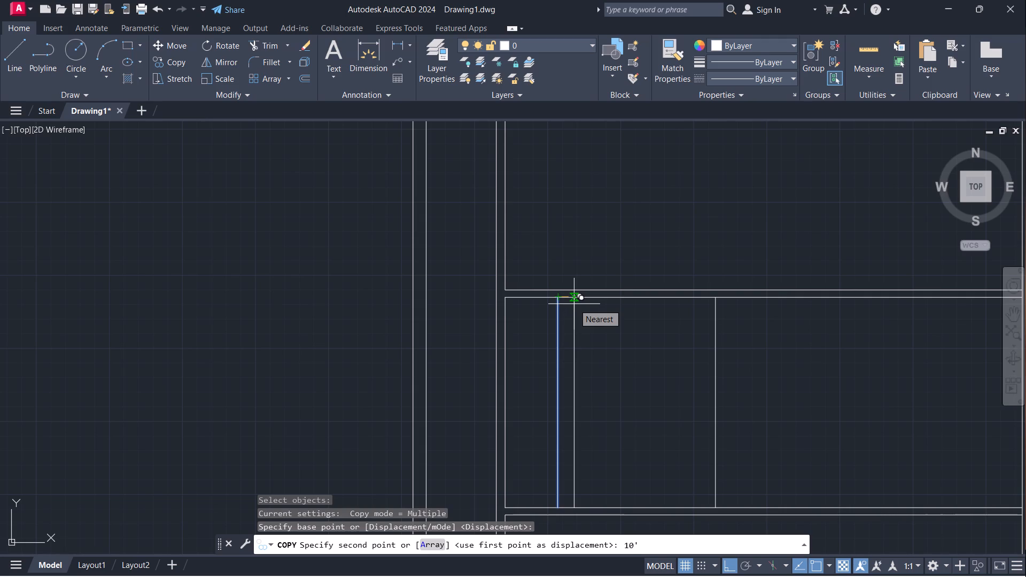
pyautogui.press('BackSpace')
pyautogui.press('Return')
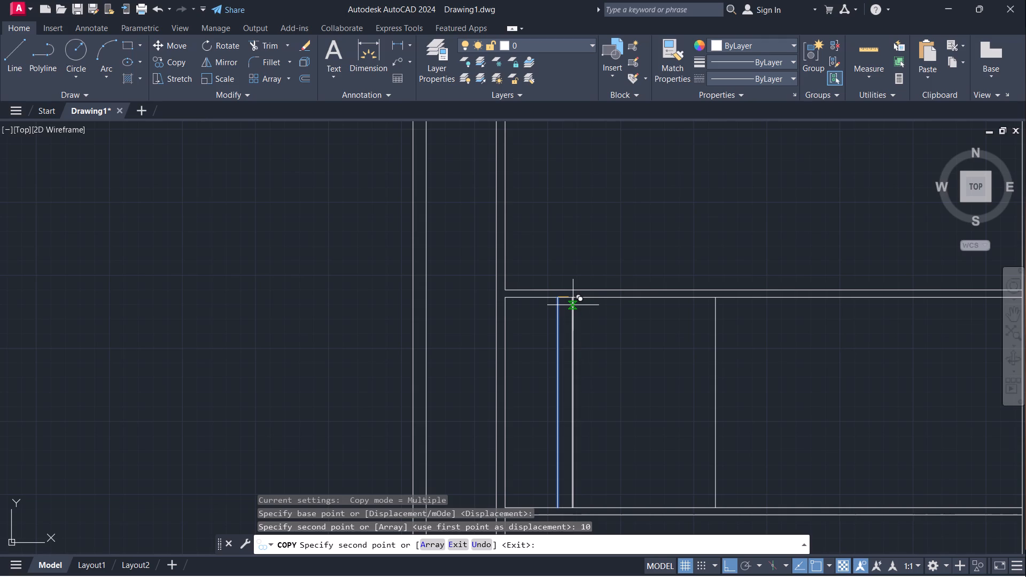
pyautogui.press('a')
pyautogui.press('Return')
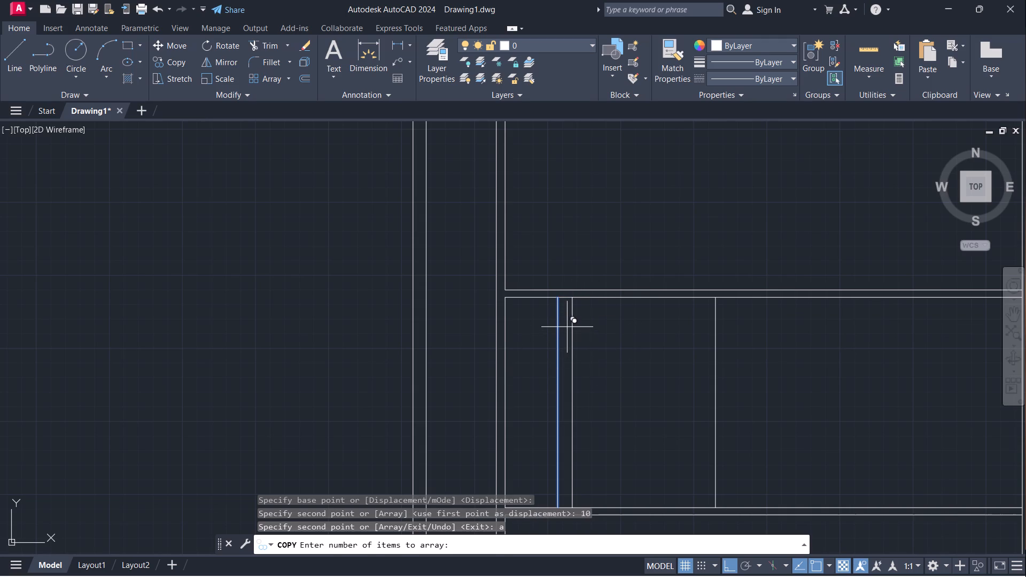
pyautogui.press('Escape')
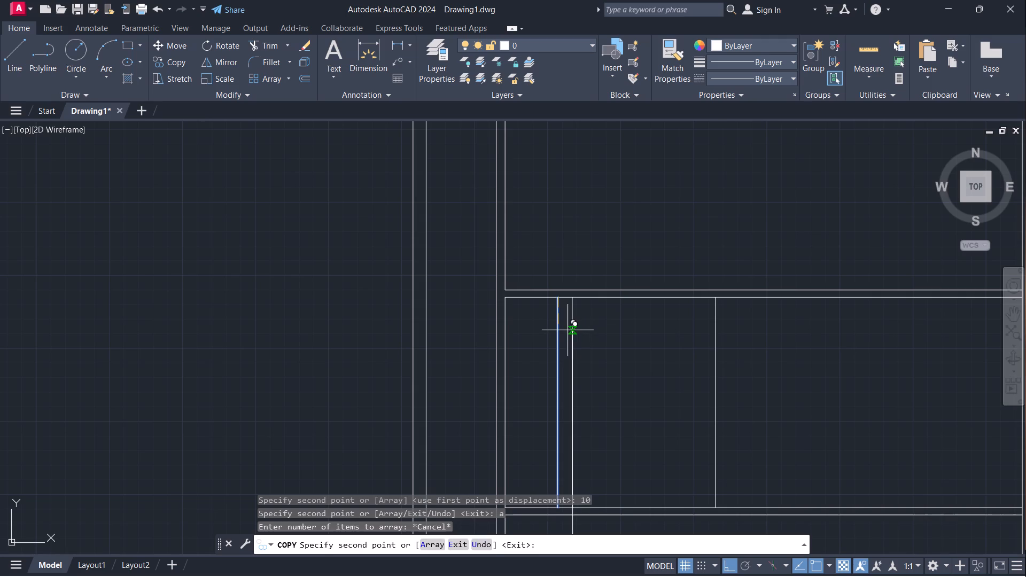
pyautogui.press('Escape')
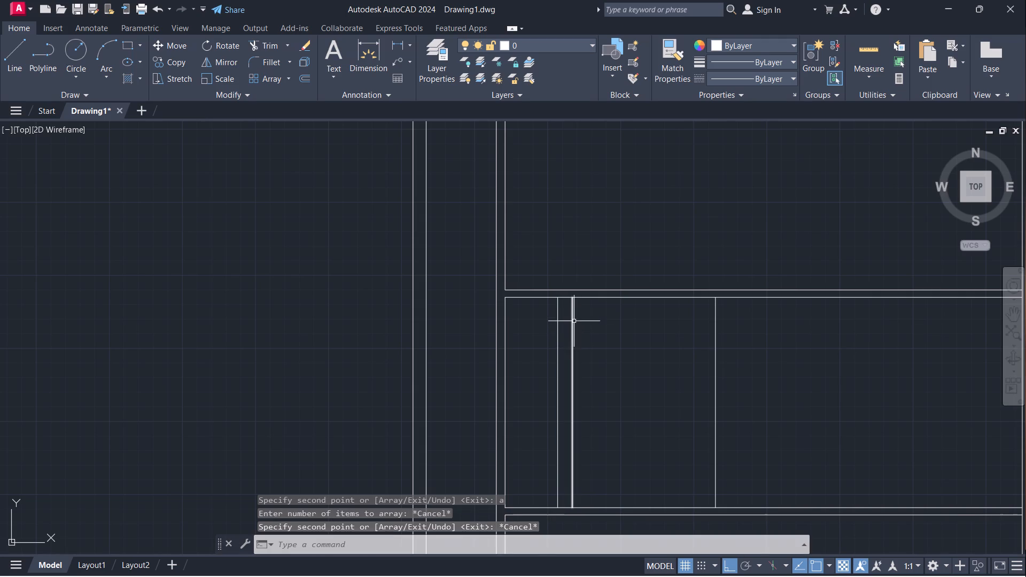
# Copy the second stair line as a fitted array of 10 items, ending at the middle room's vertical partition line.
pyautogui.click(573, 322)
pyautogui.press('c')
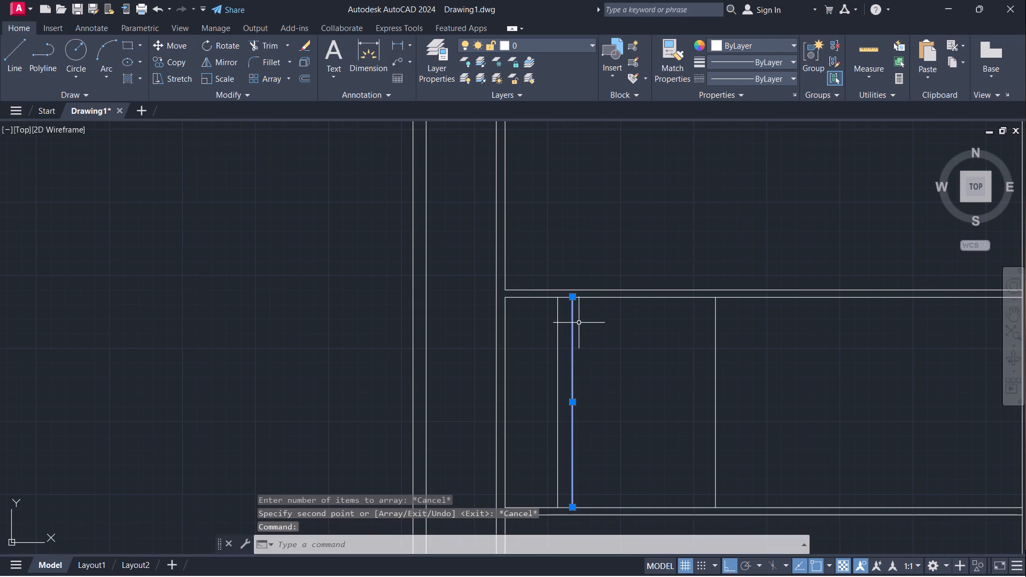
pyautogui.press('o')
pyautogui.press('Return')
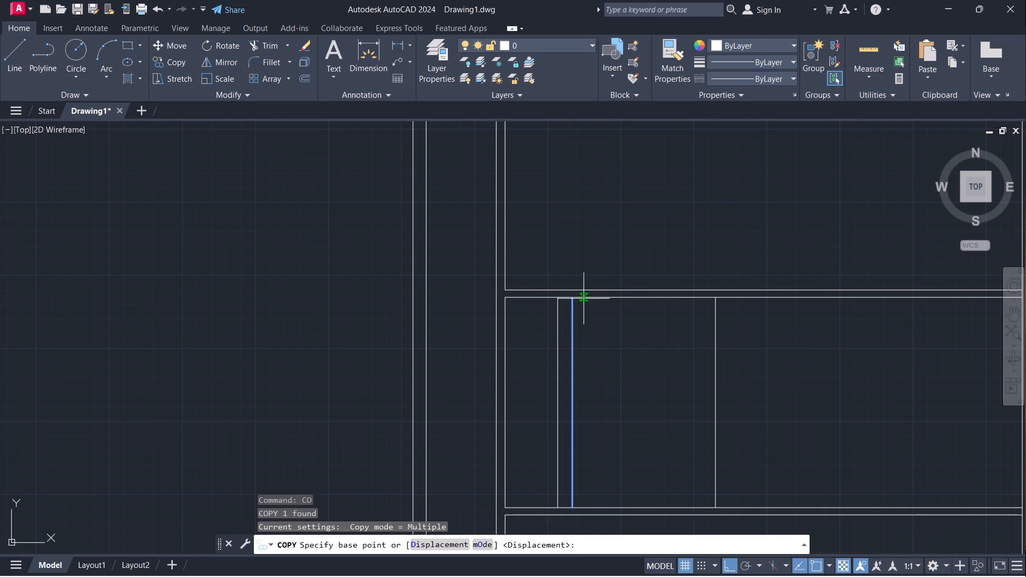
pyautogui.click(577, 299)
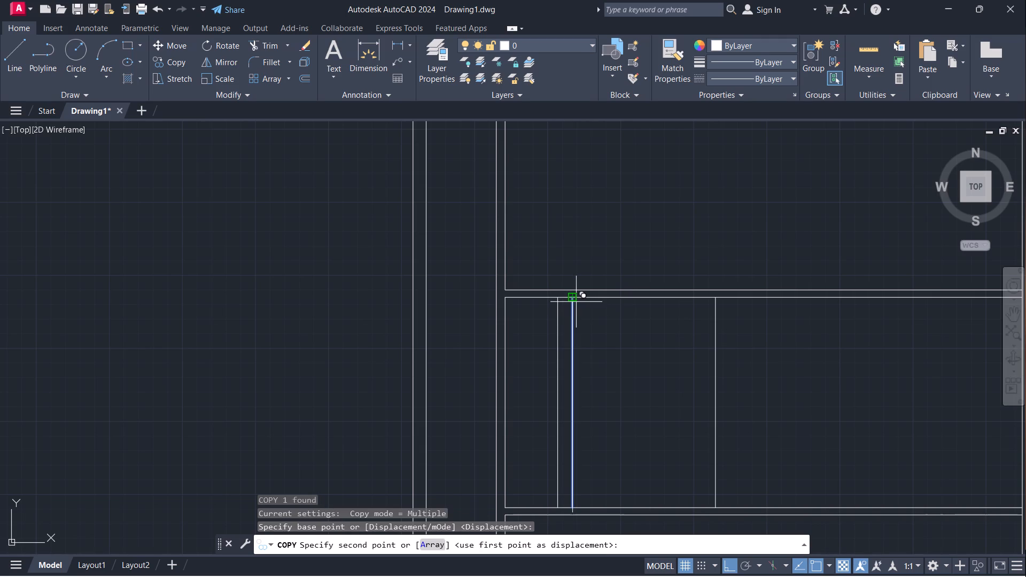
pyautogui.press('a')
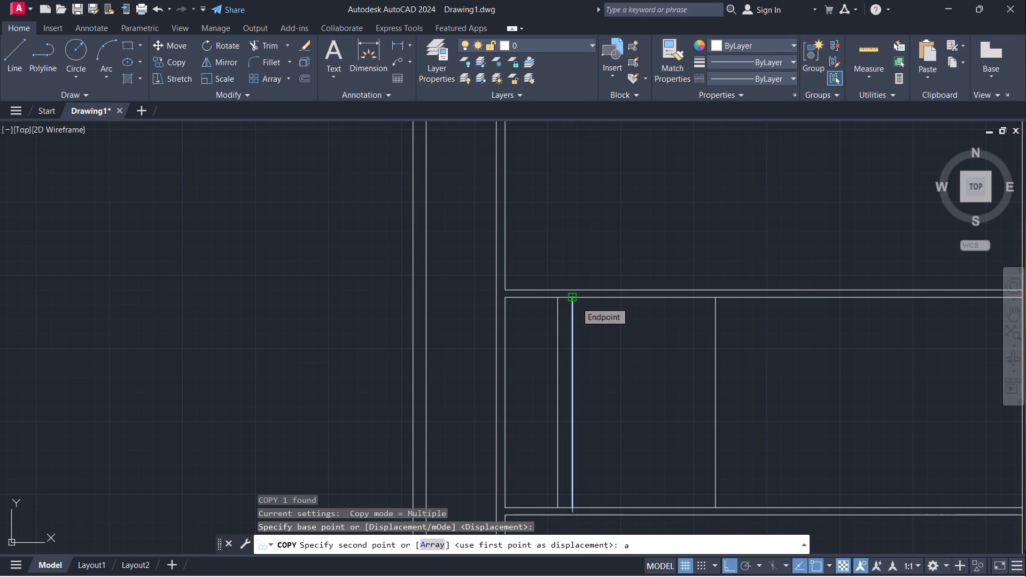
pyautogui.press('Return')
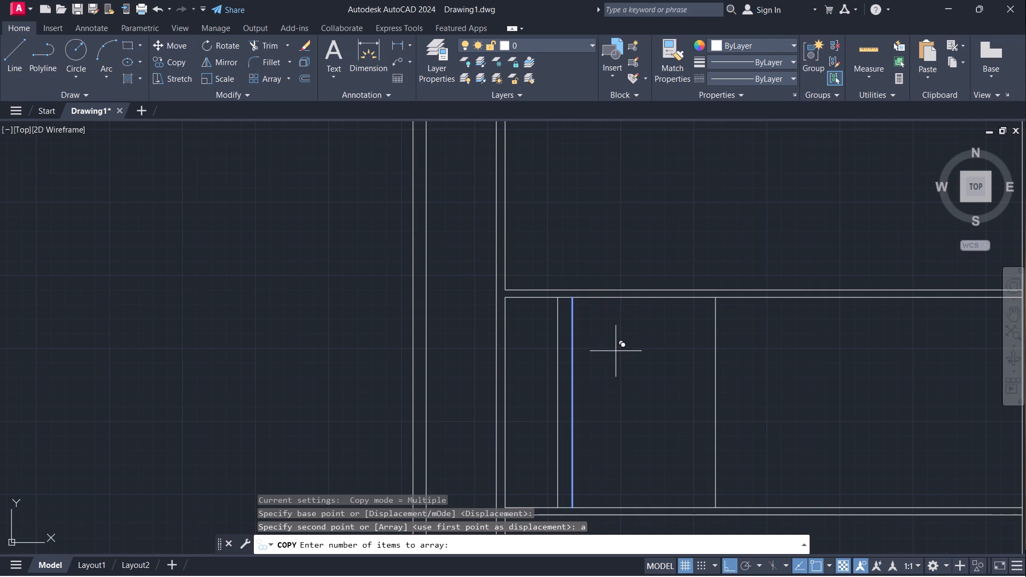
pyautogui.press('1')
pyautogui.press('0')
pyautogui.press('Return')
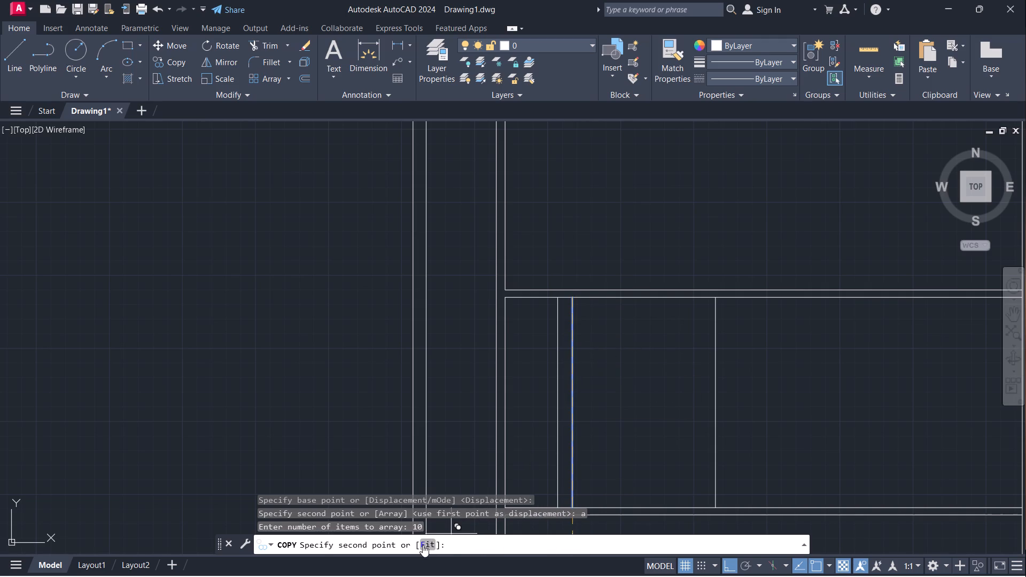
pyautogui.moveTo(423, 544); pyautogui.dragTo(424, 539)
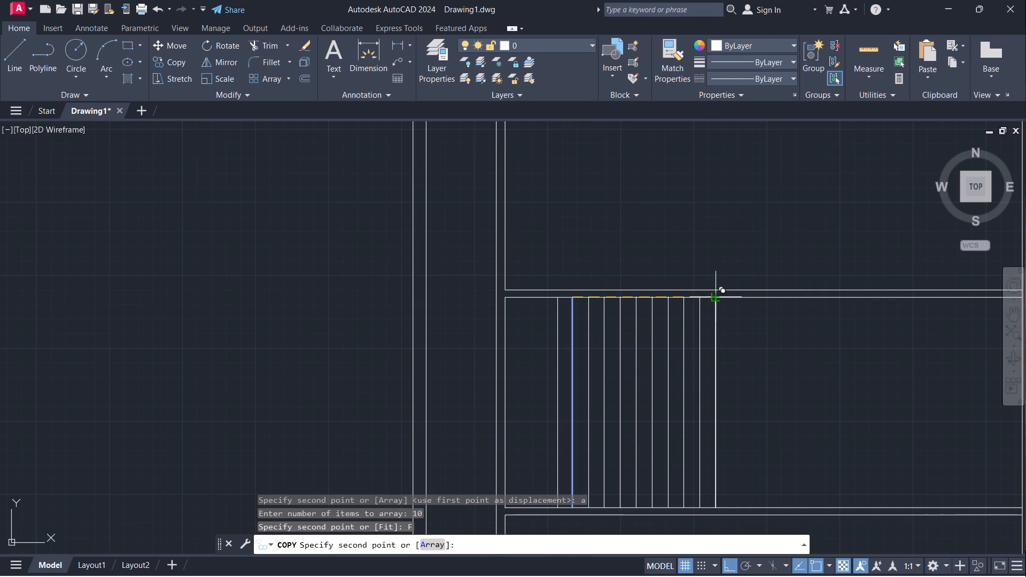
pyautogui.click(716, 301)
pyautogui.press('Escape')
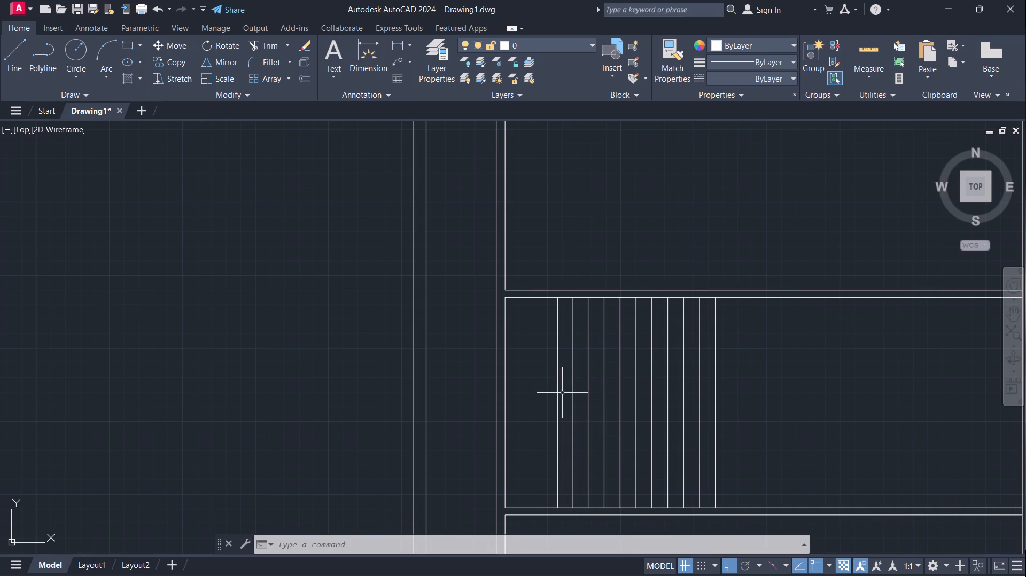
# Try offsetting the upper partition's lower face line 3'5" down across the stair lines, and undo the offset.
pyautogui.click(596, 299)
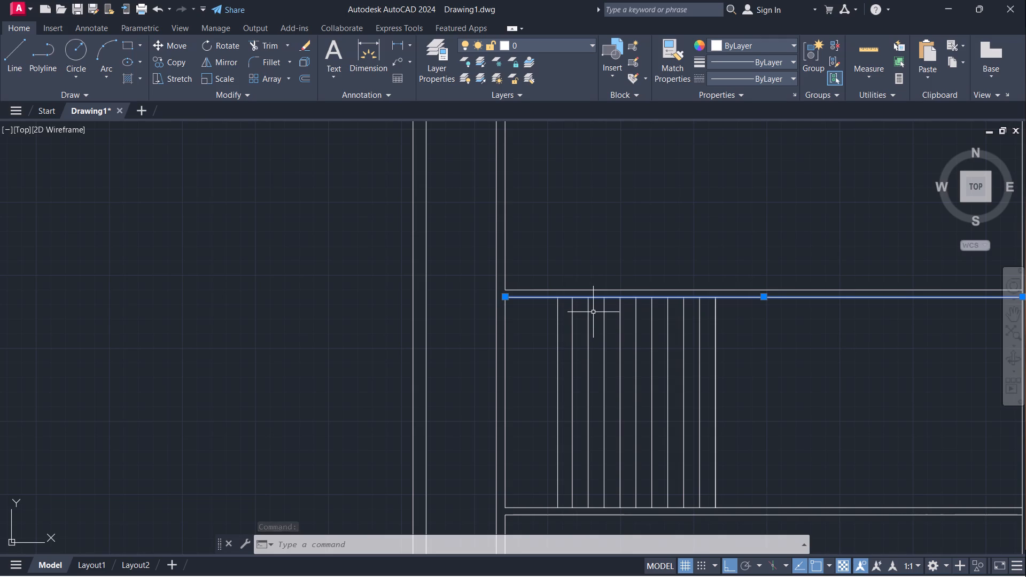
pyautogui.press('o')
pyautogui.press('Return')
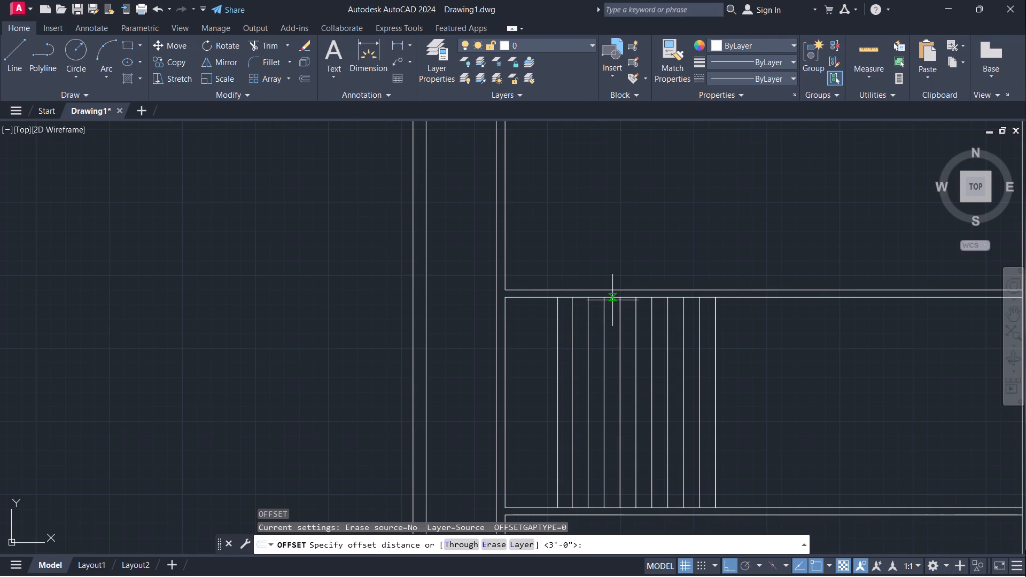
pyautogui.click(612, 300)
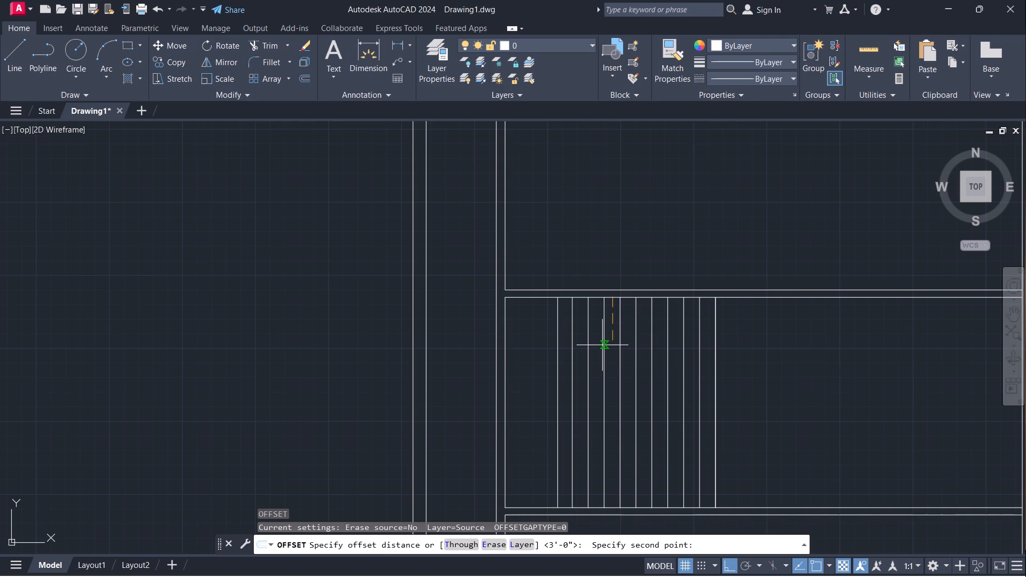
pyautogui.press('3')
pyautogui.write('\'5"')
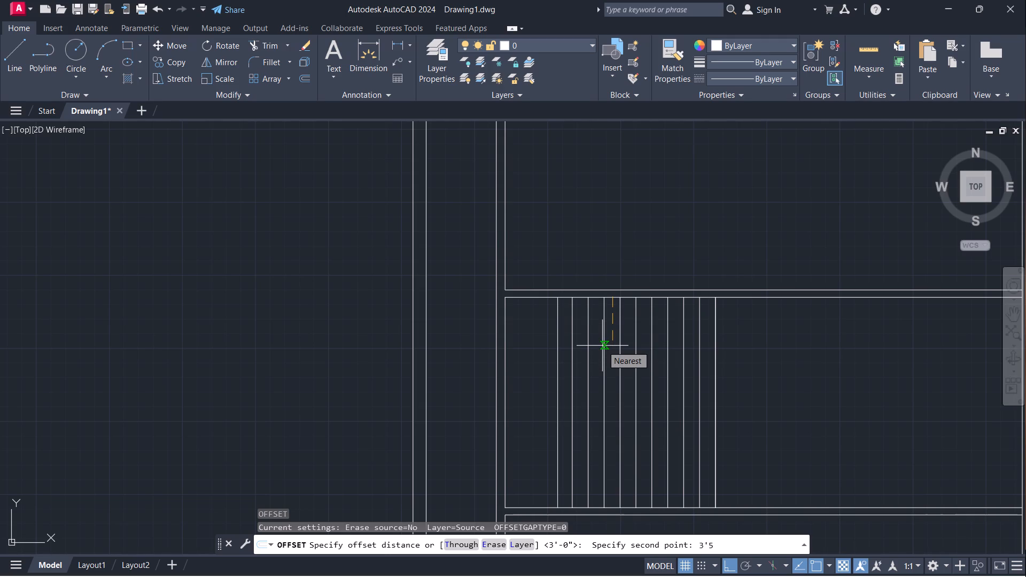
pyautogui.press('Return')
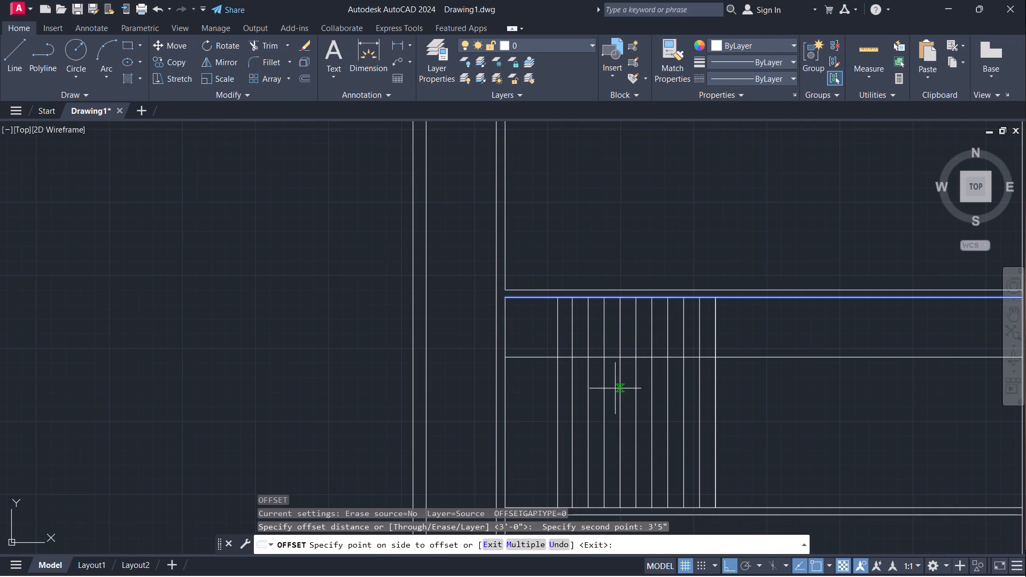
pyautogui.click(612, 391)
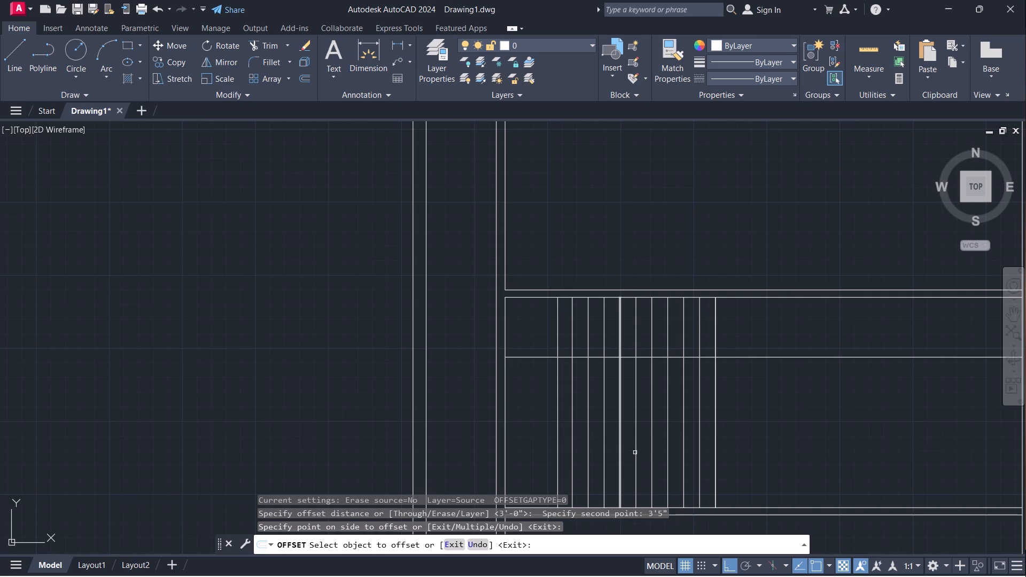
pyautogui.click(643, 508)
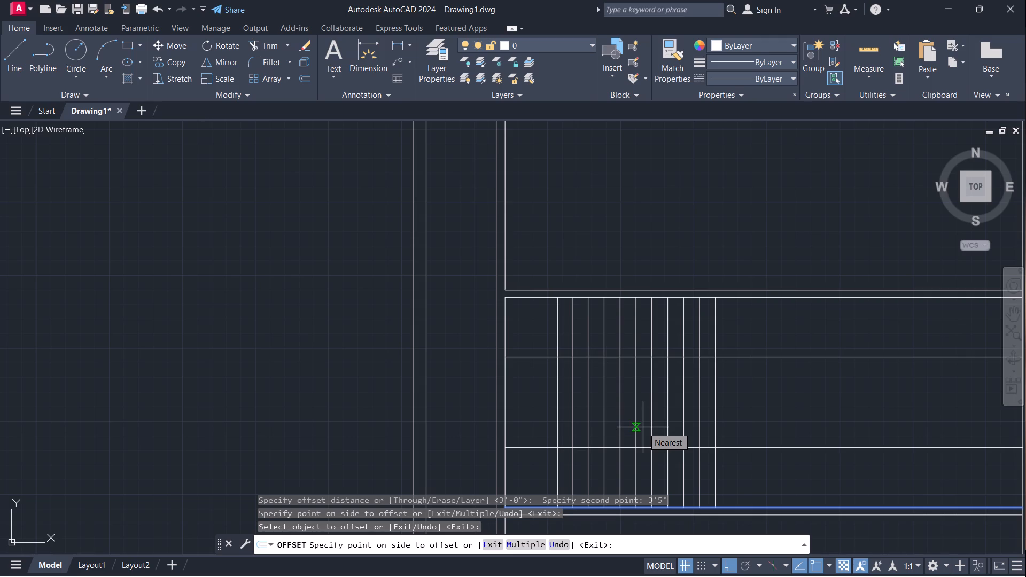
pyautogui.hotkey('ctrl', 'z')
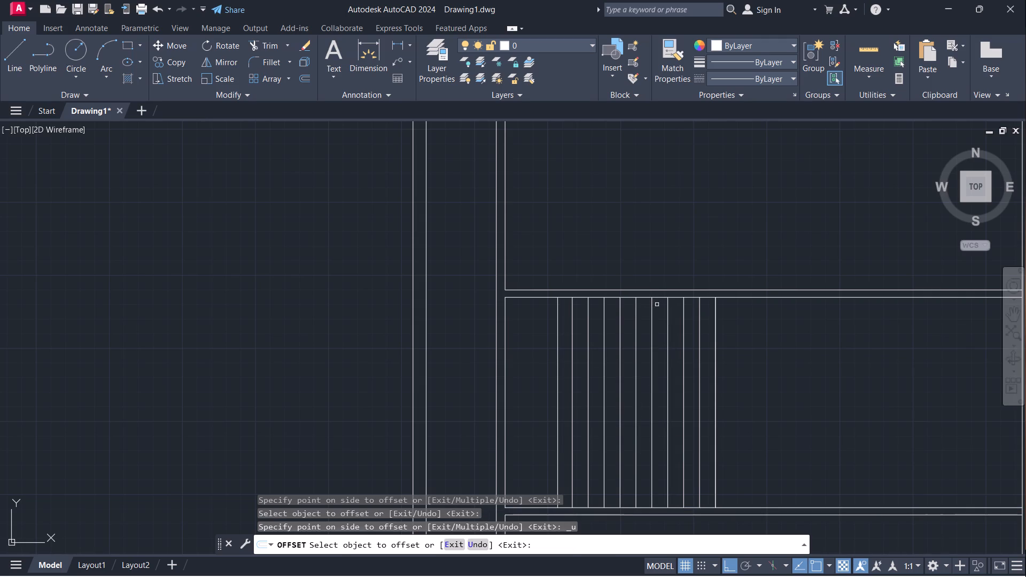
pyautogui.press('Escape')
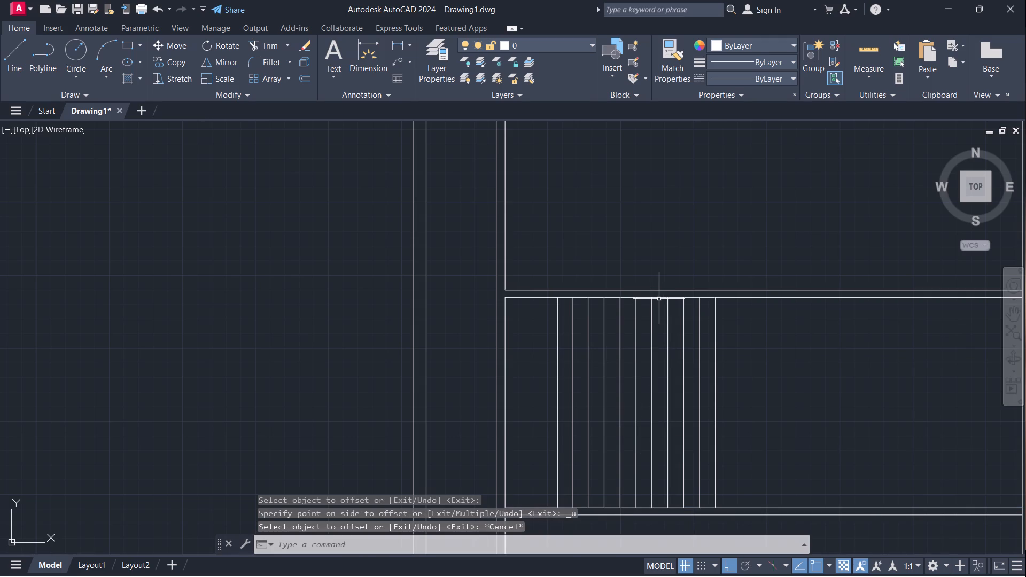
# Offset the upper partition's lower face 4' down and the lower partition's upper face 4' up to mark the two stair flights.
pyautogui.press('o')
pyautogui.press('Return')
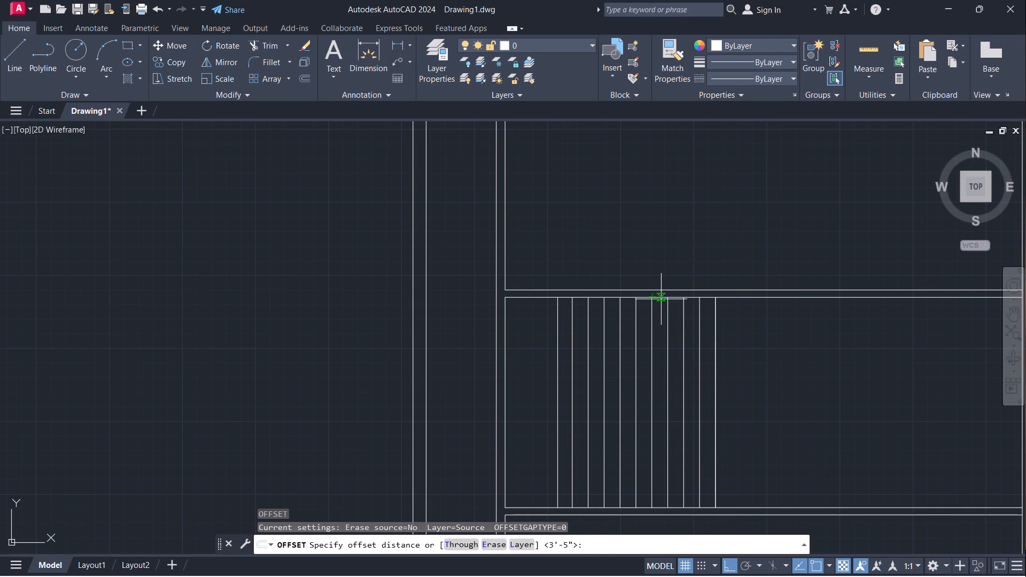
pyautogui.click(661, 299)
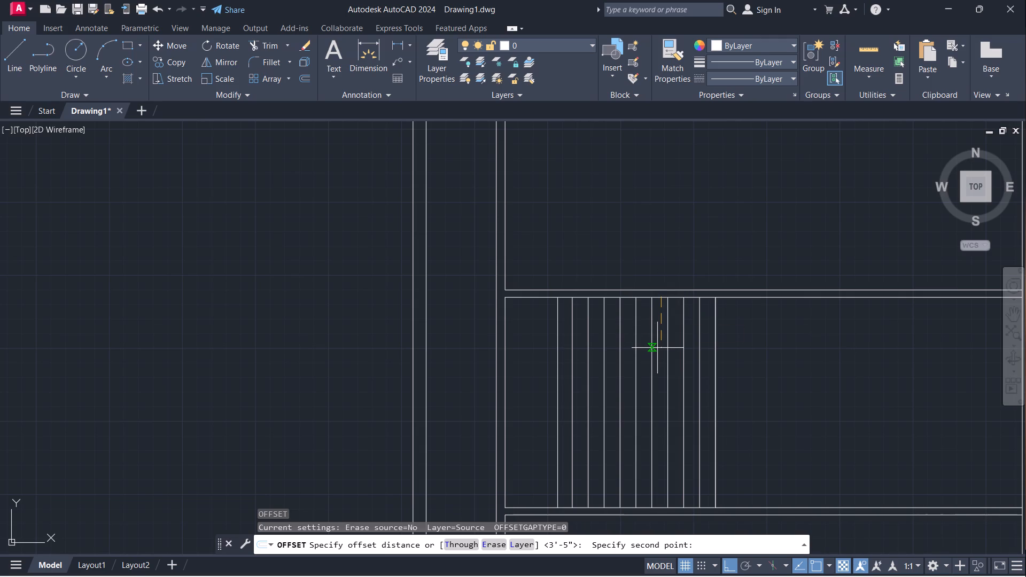
pyautogui.press('4')
pyautogui.press("'")
pyautogui.press('Return')
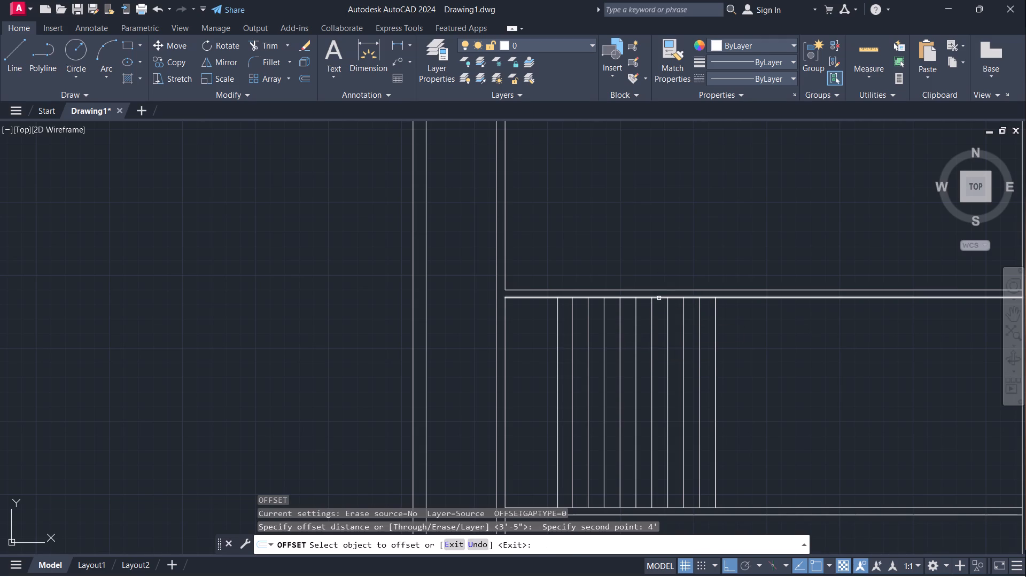
pyautogui.click(659, 298)
pyautogui.click(661, 368)
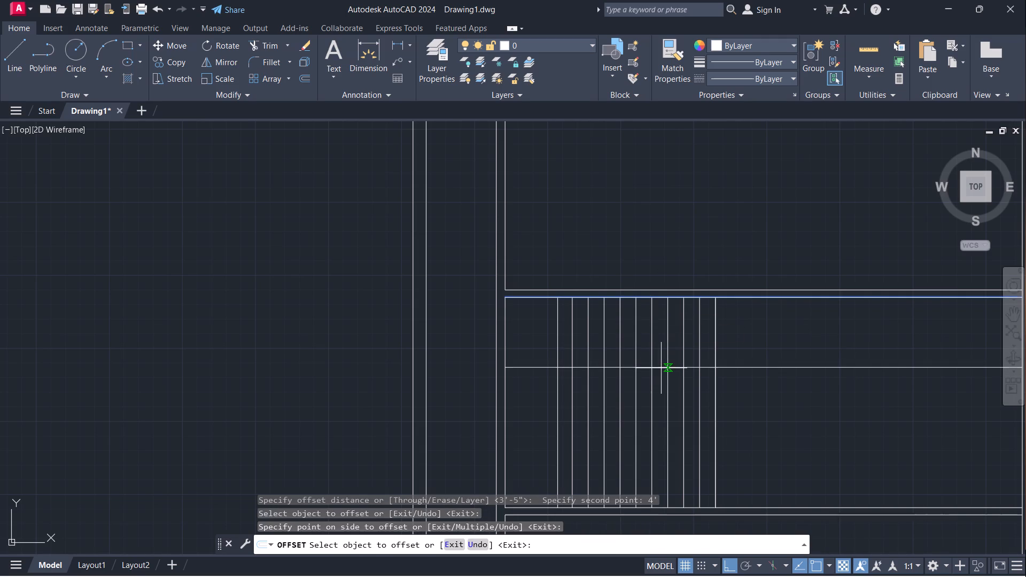
pyautogui.click(660, 506)
pyautogui.click(666, 431)
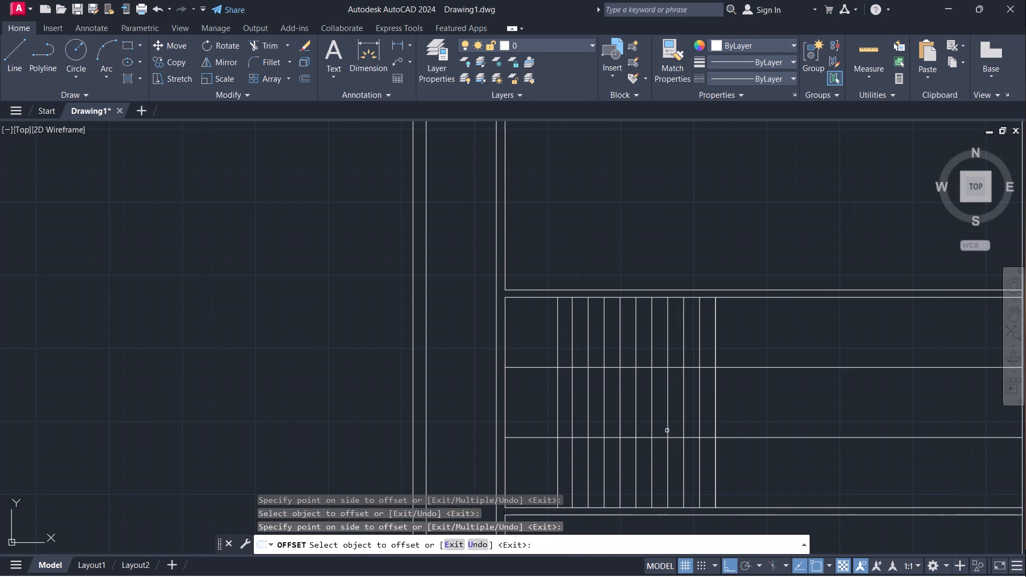
pyautogui.press('Escape')
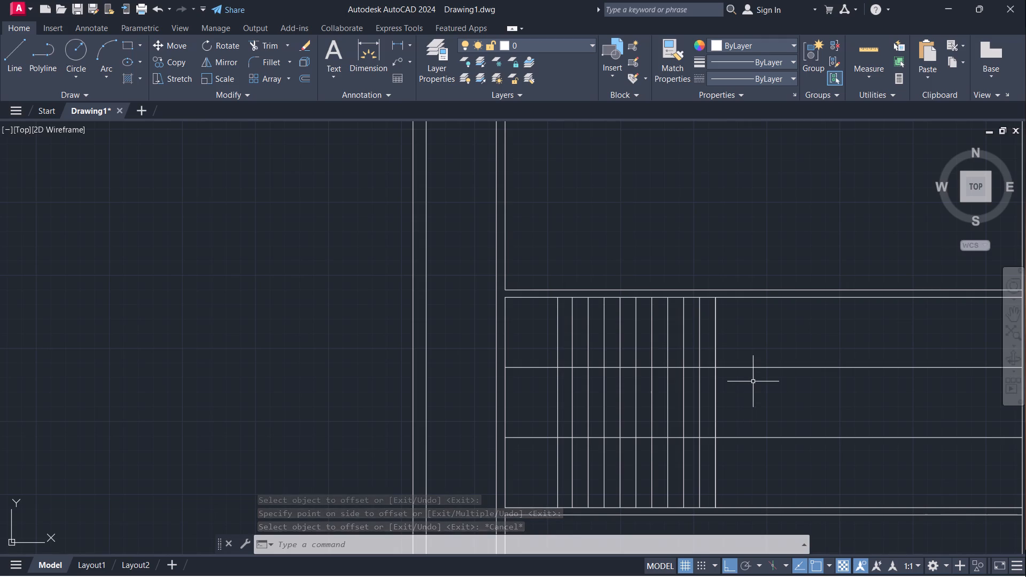
# Trim the stair grid into two flights, removing the horizontal lines beyond the outermost stair lines and the middle sections of all but the first stair line.
pyautogui.press('t')
pyautogui.press('r')
pyautogui.press('Return')
pyautogui.moveTo(748, 356); pyautogui.dragTo(730, 447)
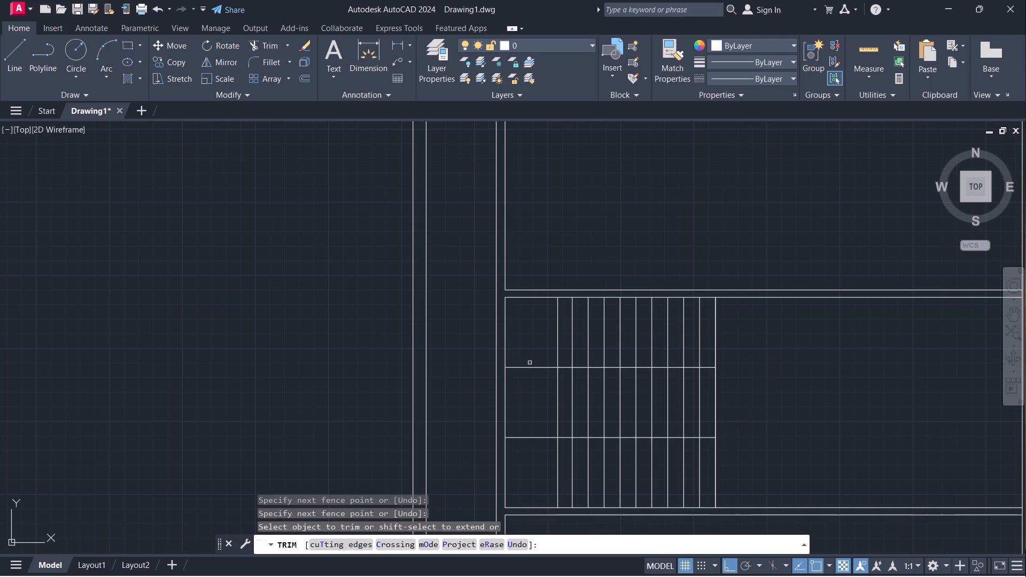
pyautogui.moveTo(734, 399); pyautogui.dragTo(605, 404)
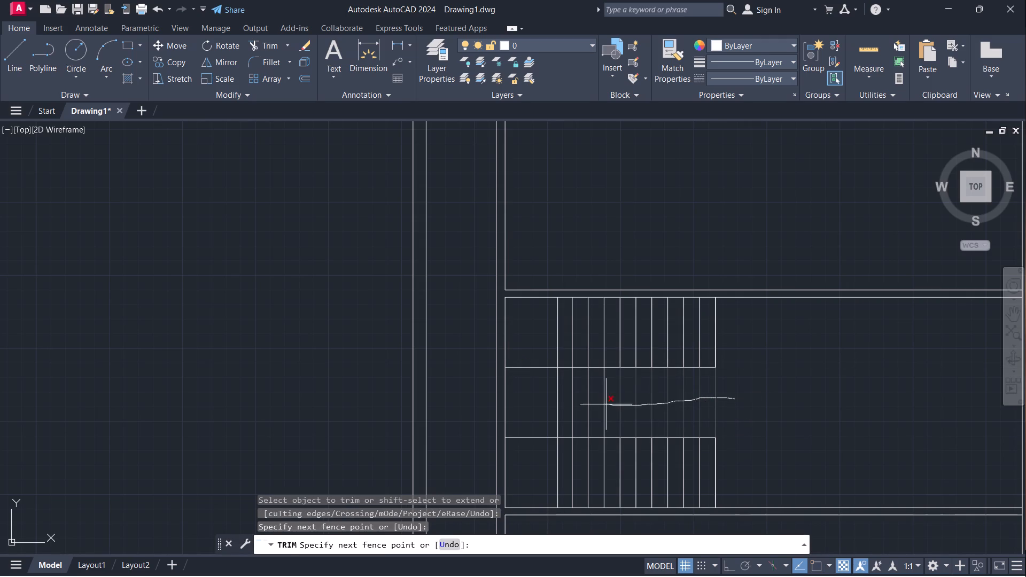
pyautogui.moveTo(605, 404); pyautogui.dragTo(564, 404)
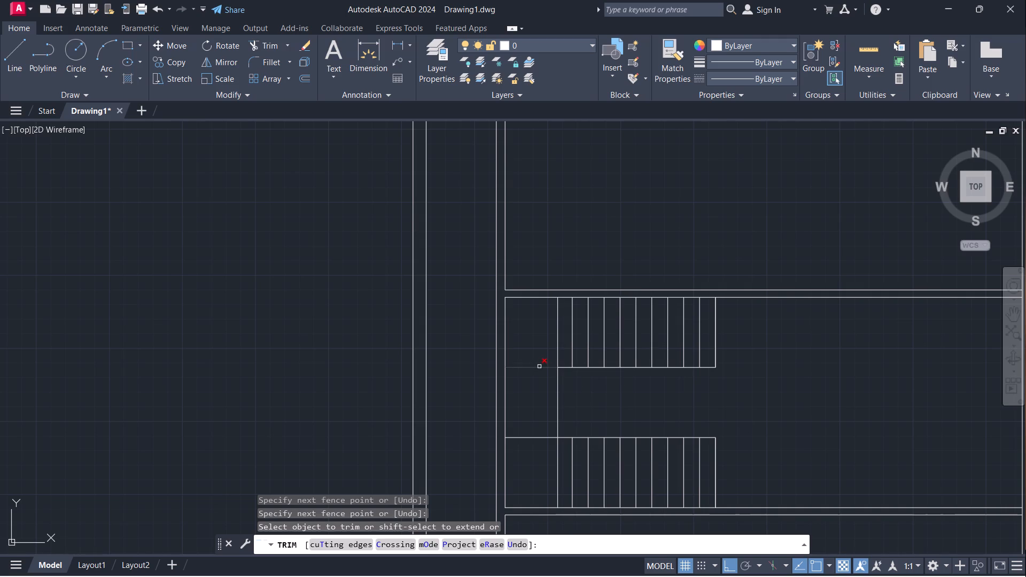
pyautogui.click(539, 366)
pyautogui.click(536, 439)
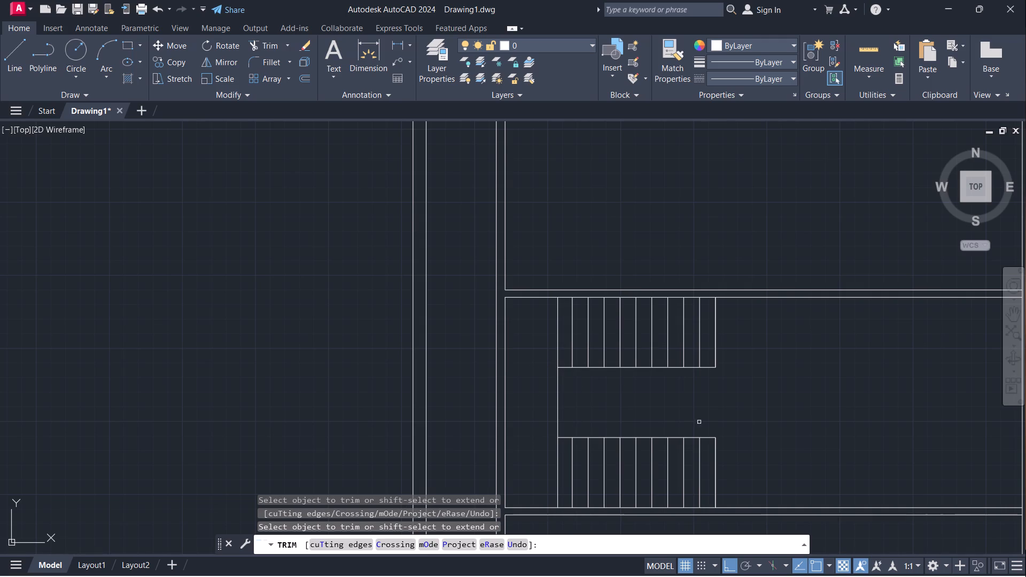
pyautogui.scroll(-2, 701, 416)
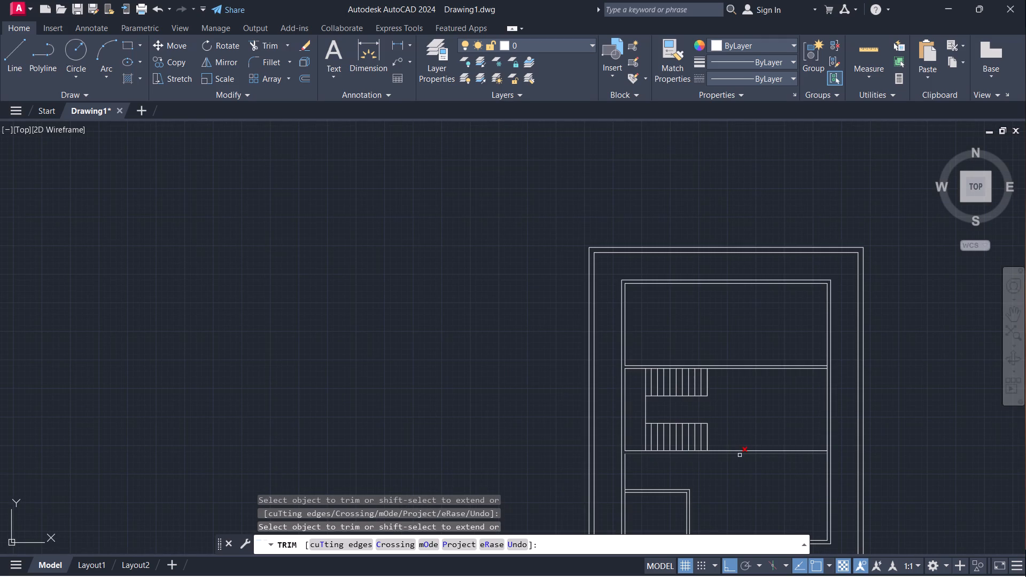
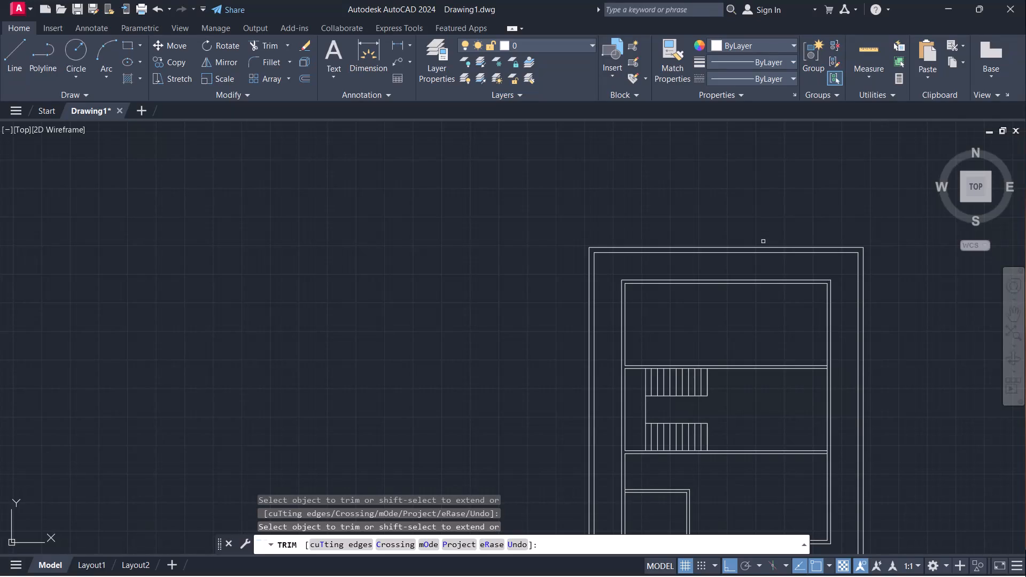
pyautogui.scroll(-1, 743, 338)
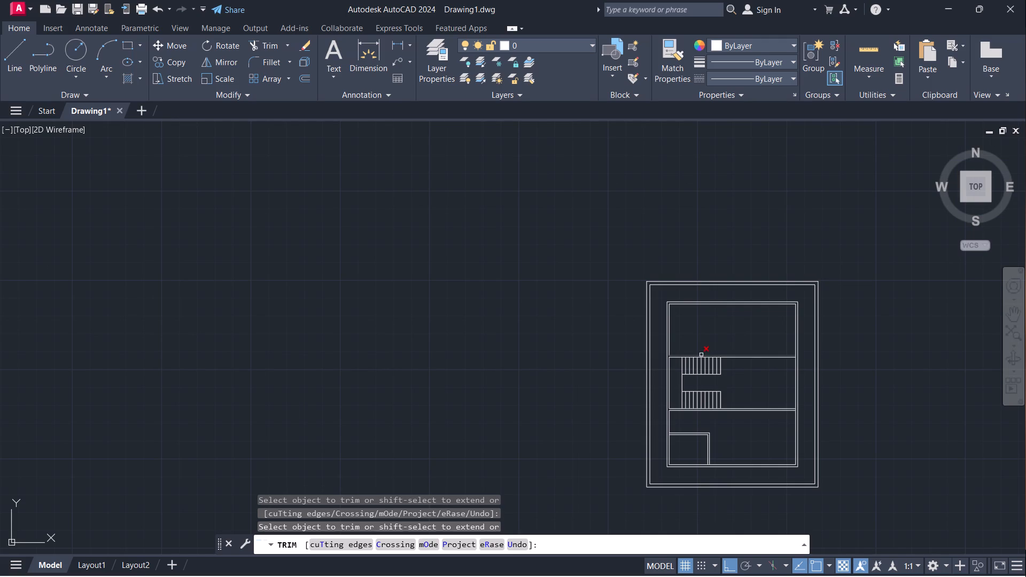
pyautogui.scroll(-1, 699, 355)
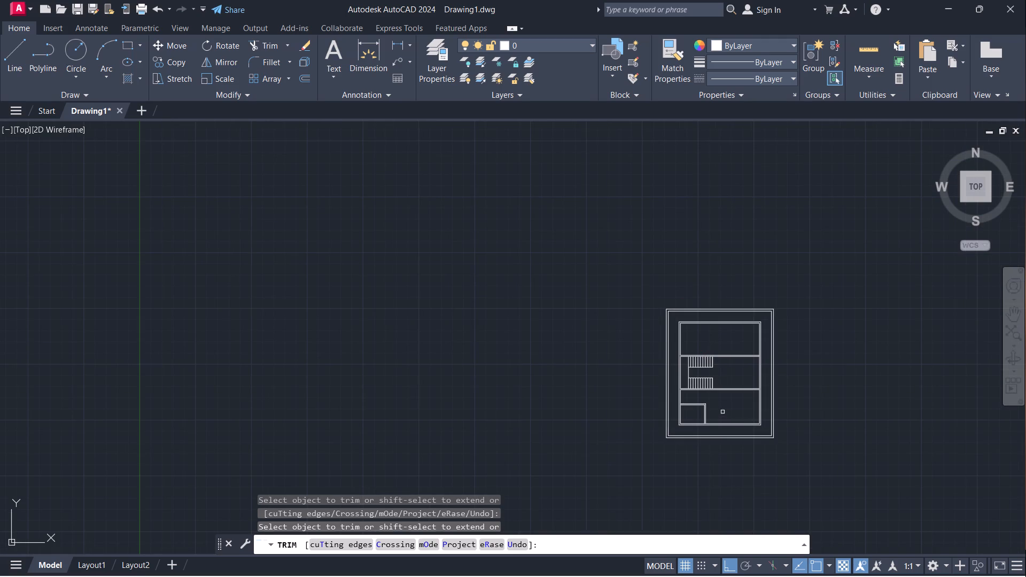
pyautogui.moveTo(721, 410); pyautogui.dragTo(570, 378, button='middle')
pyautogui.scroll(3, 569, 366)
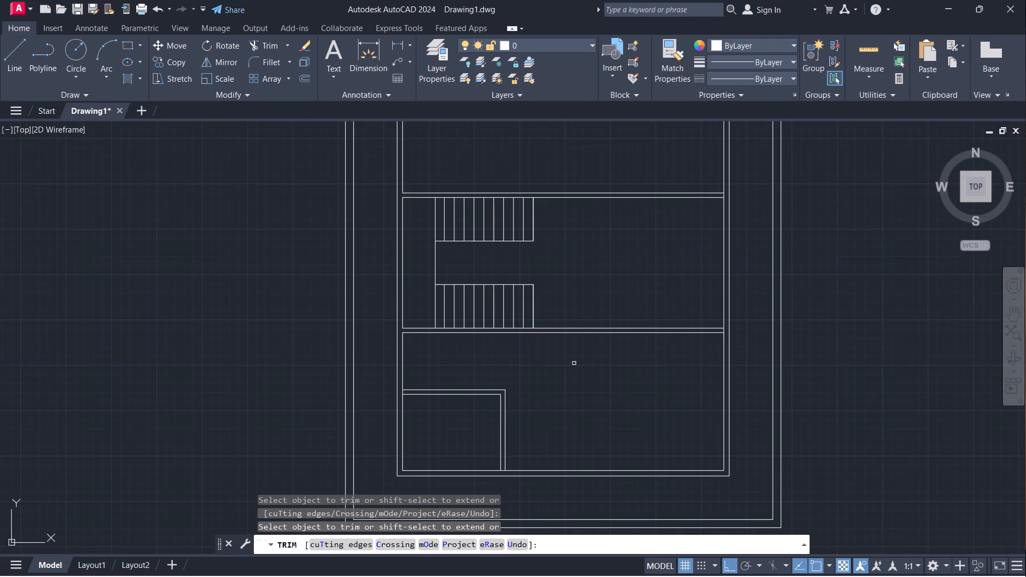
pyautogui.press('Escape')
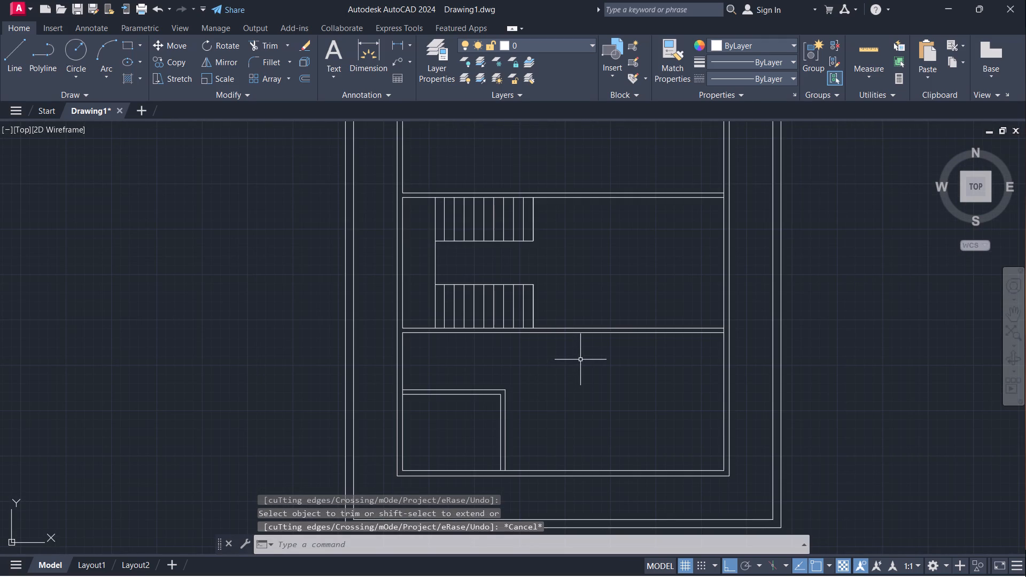
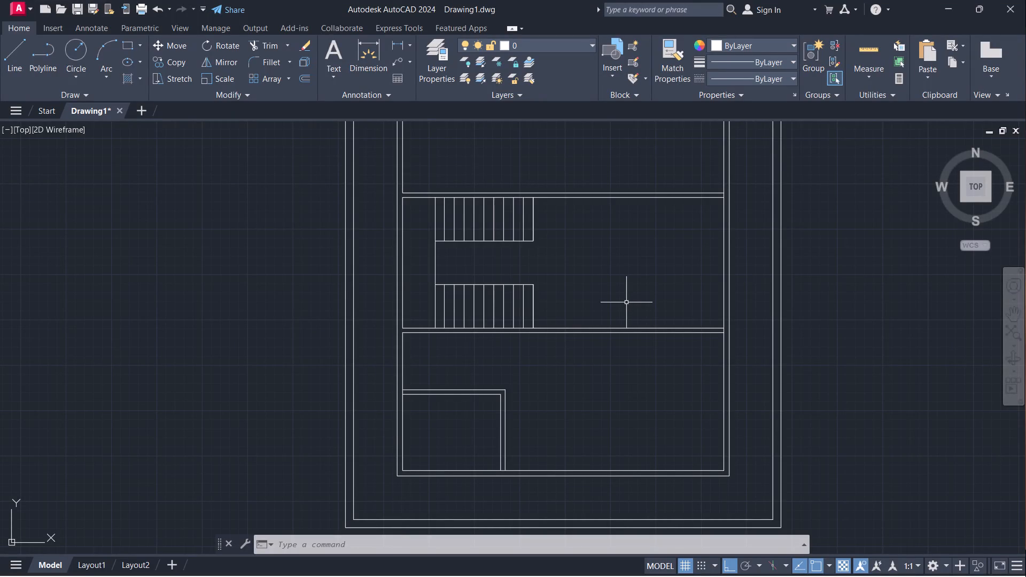
# Measure the clear width of the lower room between the small corner room's partition and the right inner wall.
pyautogui.scroll(-1, 625, 304)
pyautogui.moveTo(626, 306); pyautogui.dragTo(585, 344, button='middle')
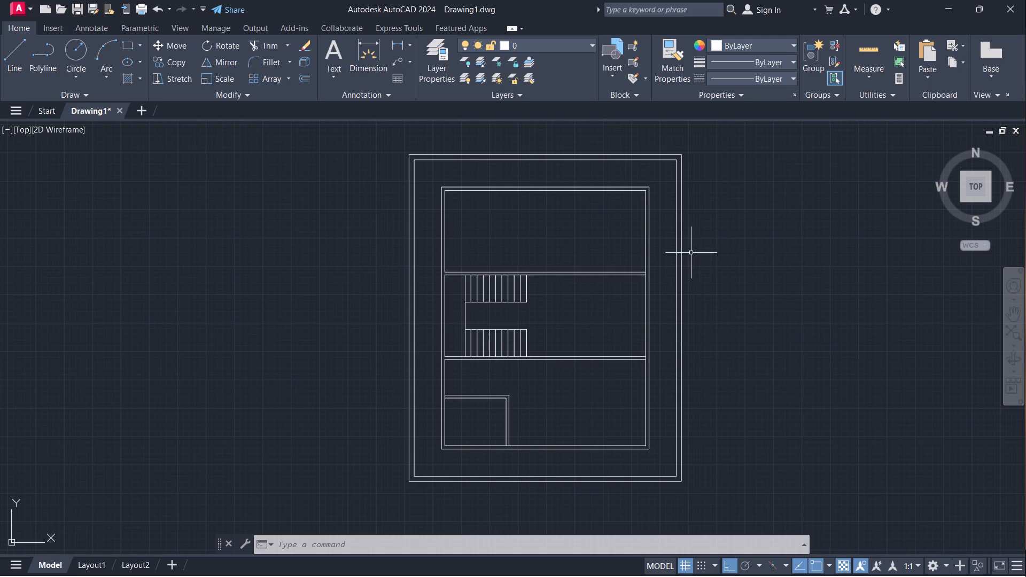
pyautogui.scroll(1, 559, 448)
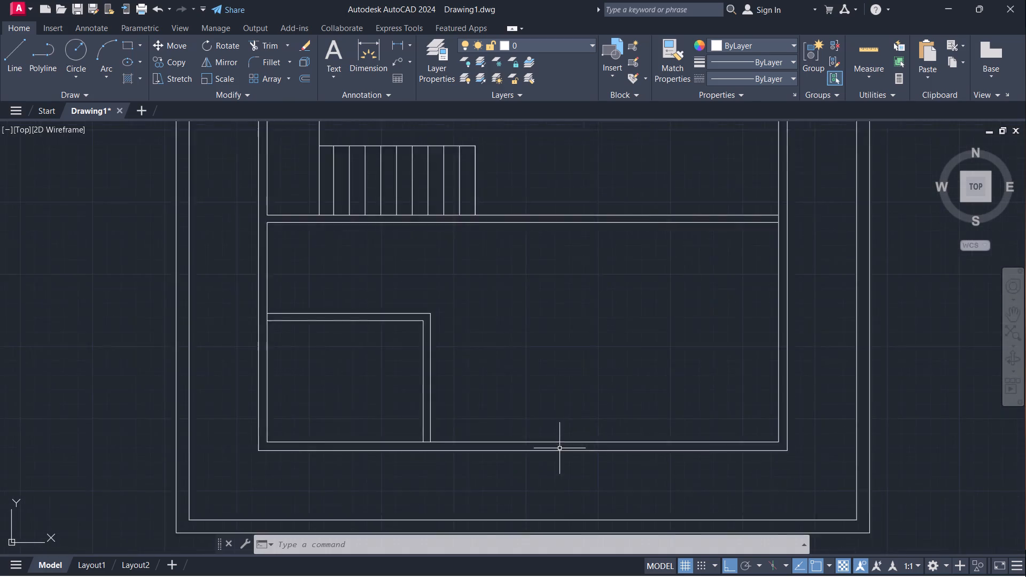
pyautogui.scroll(2, 559, 448)
pyautogui.scroll(-1, 594, 395)
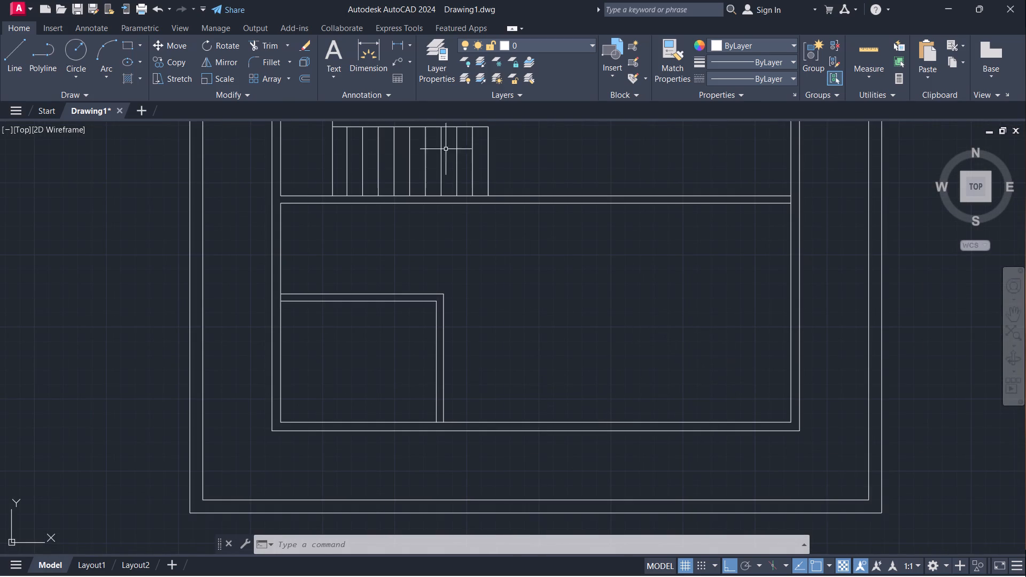
pyautogui.click(396, 46)
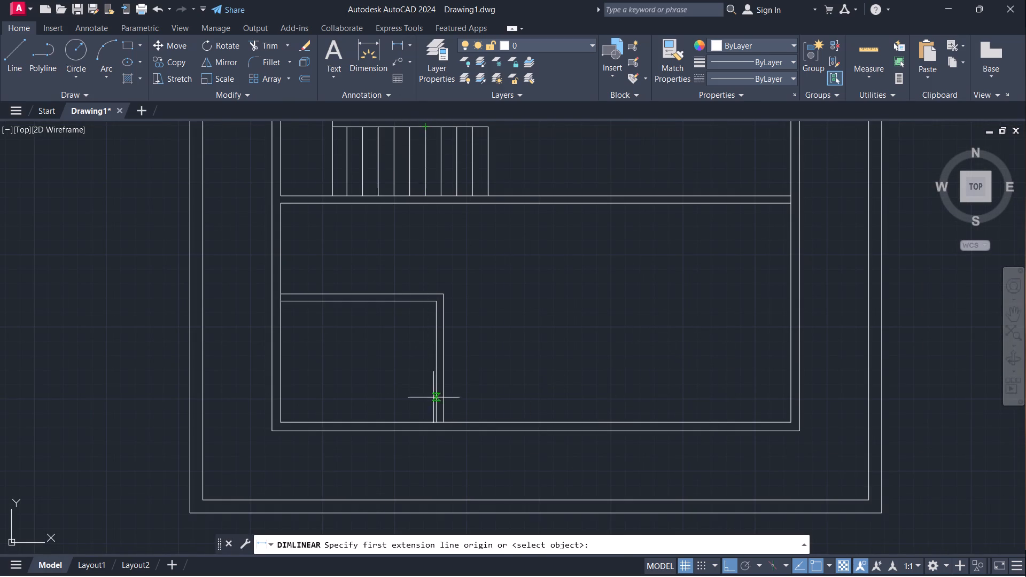
pyautogui.click(447, 419)
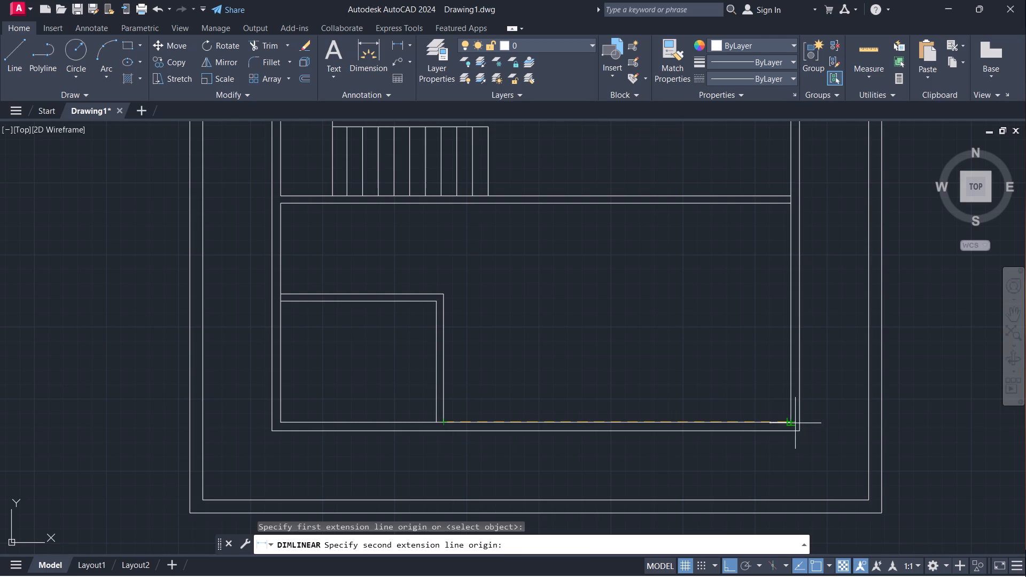
pyautogui.click(795, 423)
pyautogui.scroll(2, 694, 403)
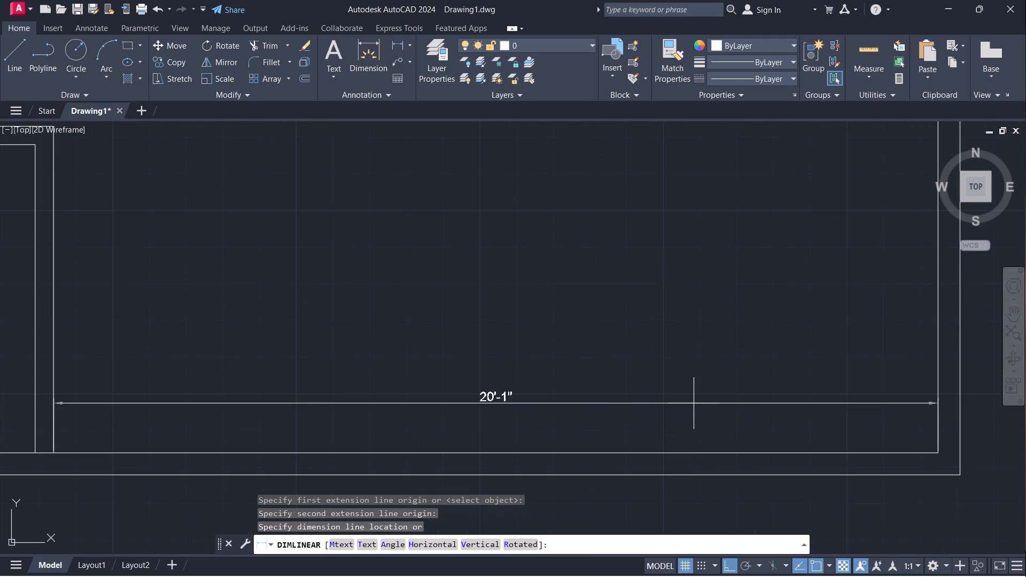
pyautogui.scroll(-2, 694, 403)
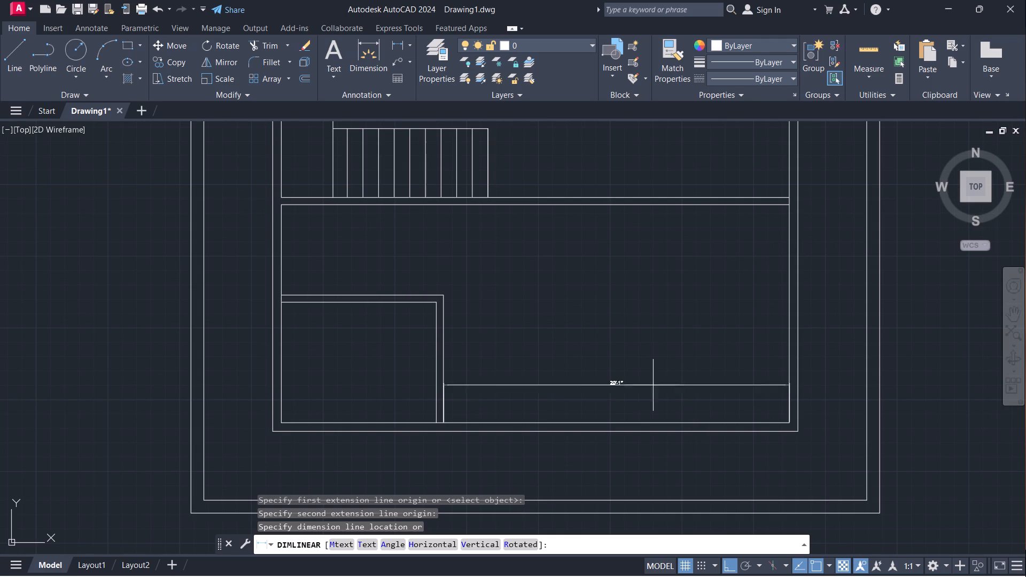
pyautogui.press('Escape')
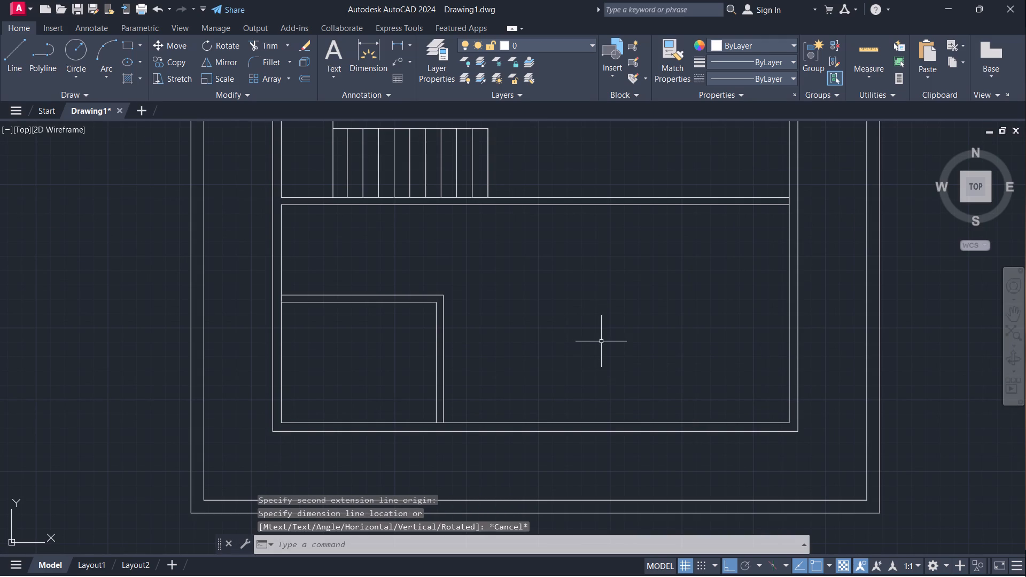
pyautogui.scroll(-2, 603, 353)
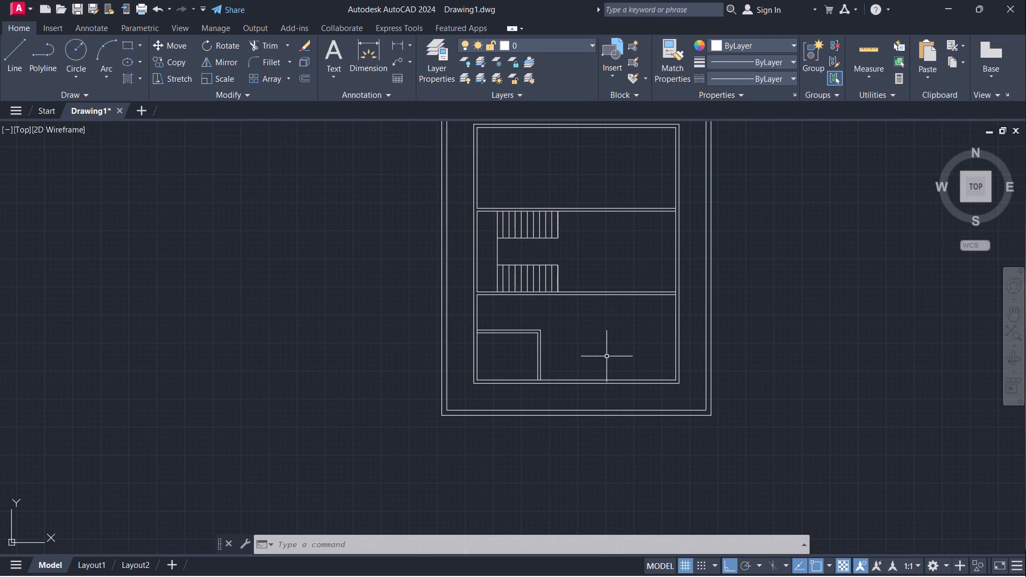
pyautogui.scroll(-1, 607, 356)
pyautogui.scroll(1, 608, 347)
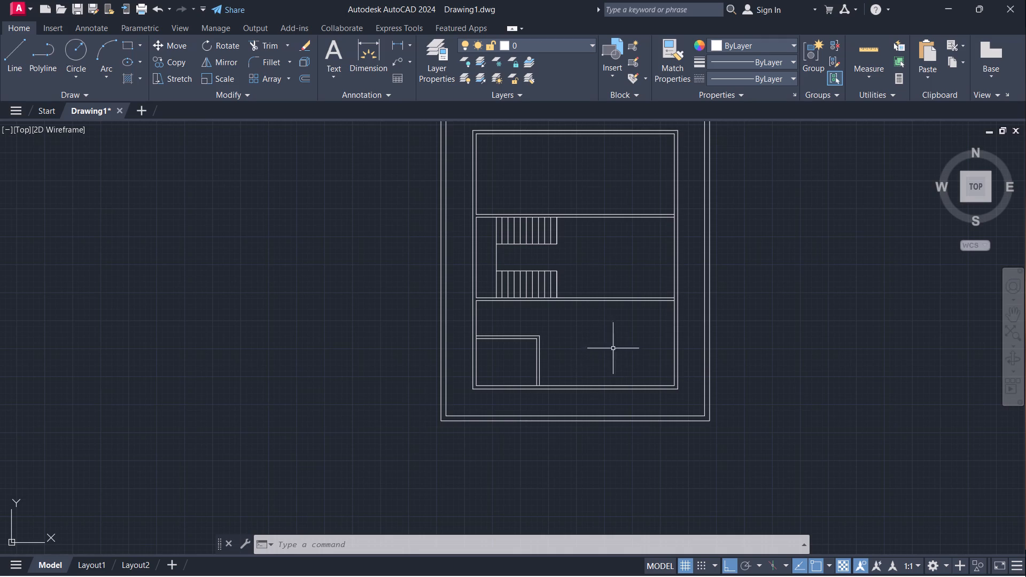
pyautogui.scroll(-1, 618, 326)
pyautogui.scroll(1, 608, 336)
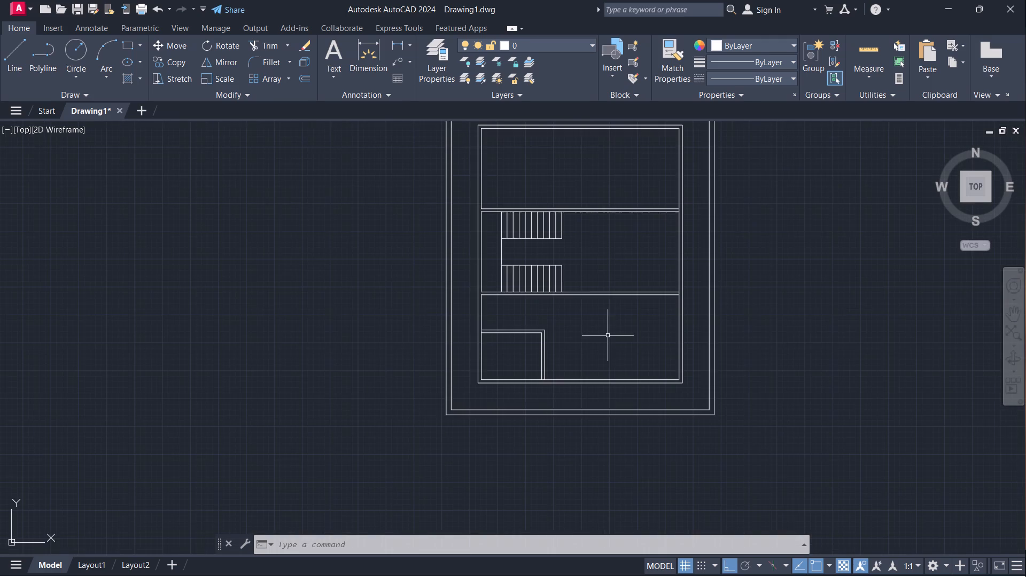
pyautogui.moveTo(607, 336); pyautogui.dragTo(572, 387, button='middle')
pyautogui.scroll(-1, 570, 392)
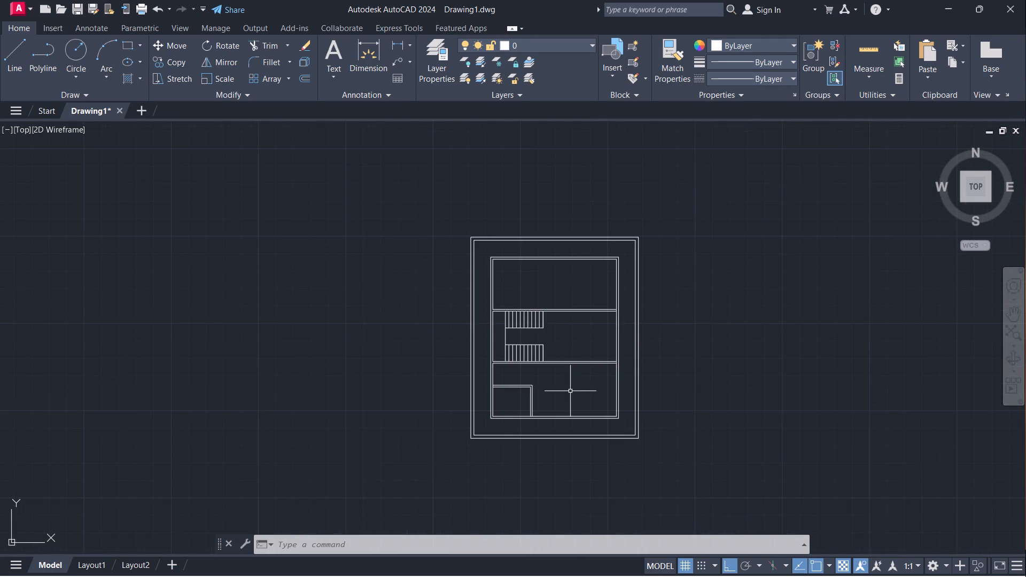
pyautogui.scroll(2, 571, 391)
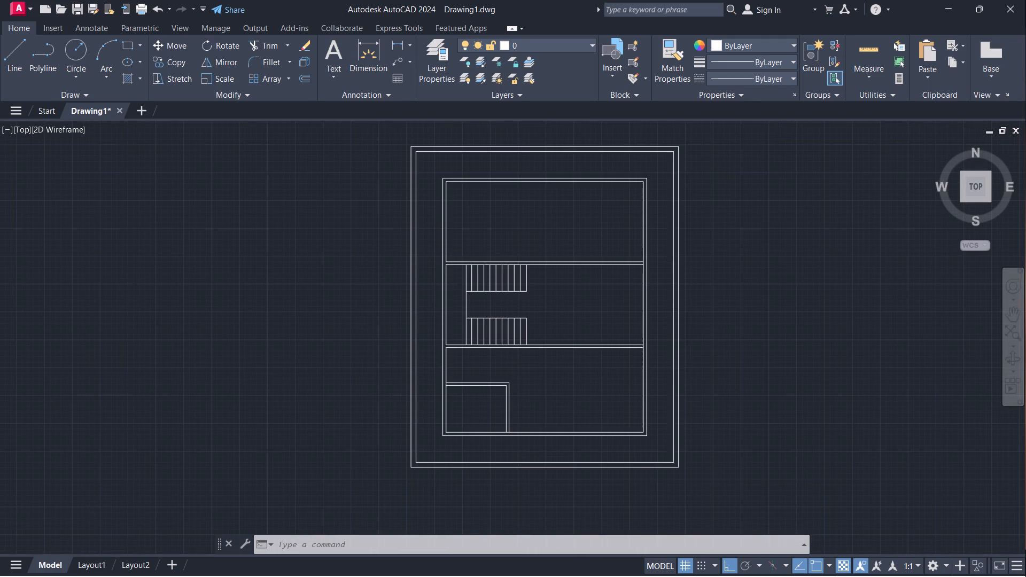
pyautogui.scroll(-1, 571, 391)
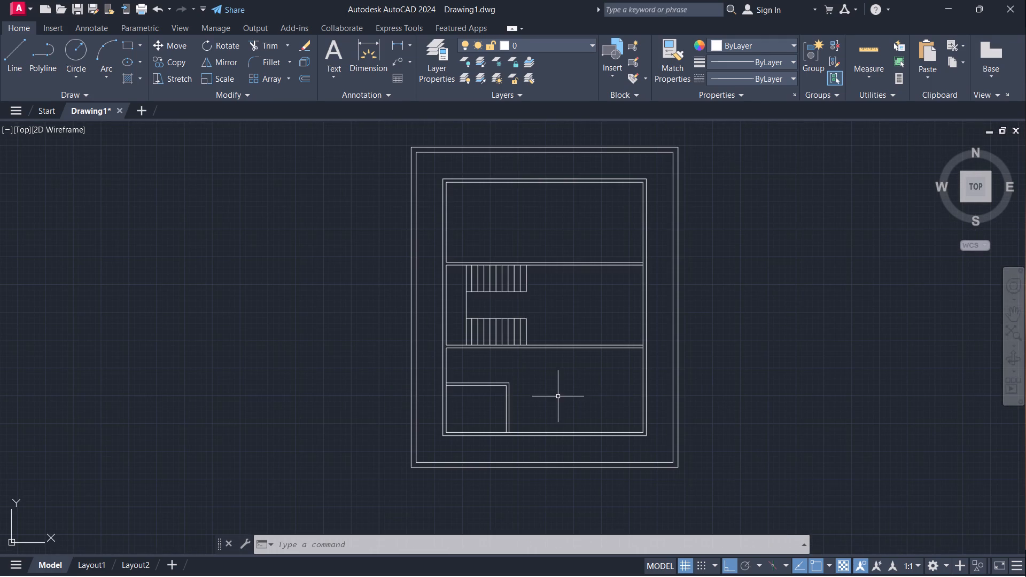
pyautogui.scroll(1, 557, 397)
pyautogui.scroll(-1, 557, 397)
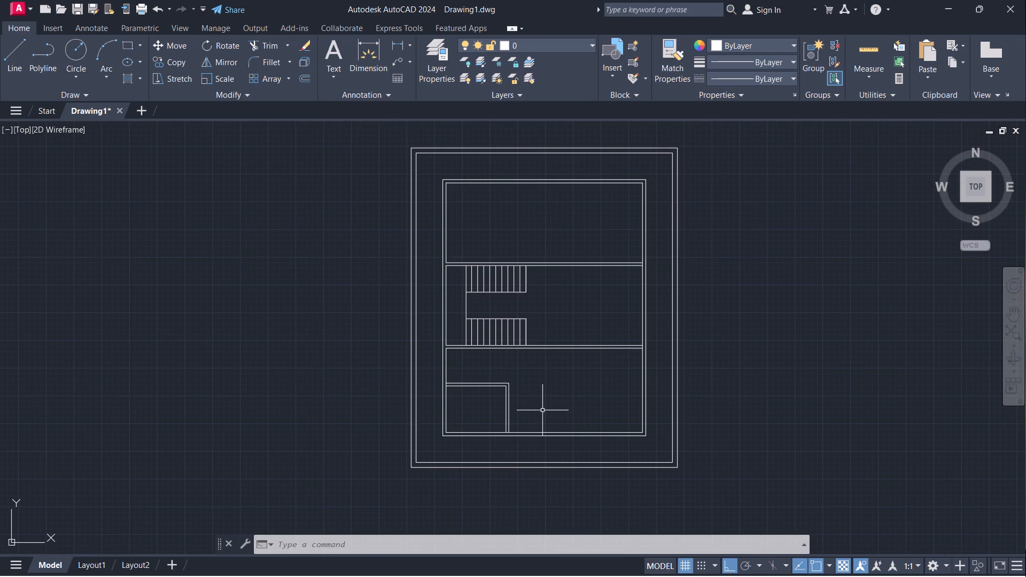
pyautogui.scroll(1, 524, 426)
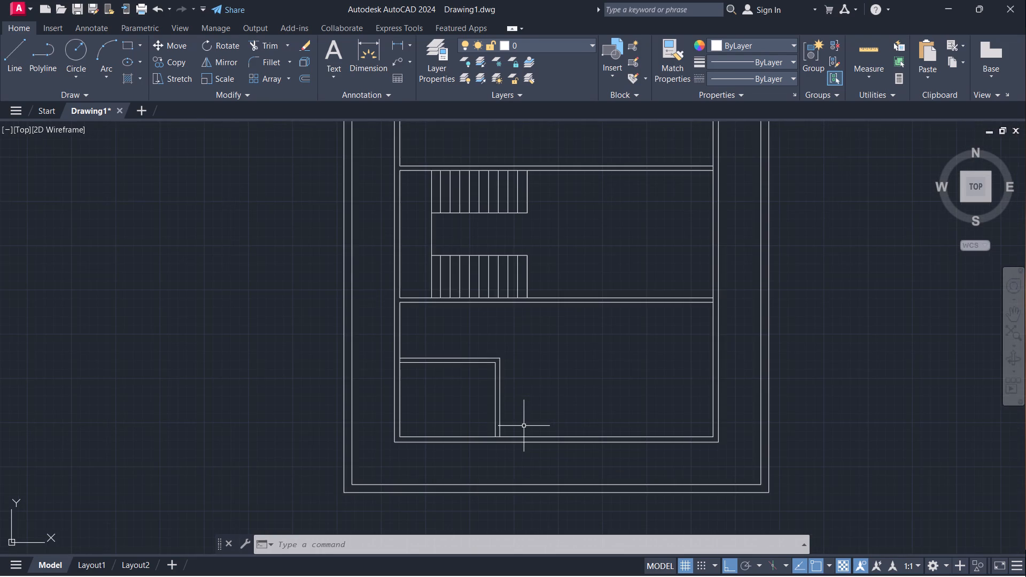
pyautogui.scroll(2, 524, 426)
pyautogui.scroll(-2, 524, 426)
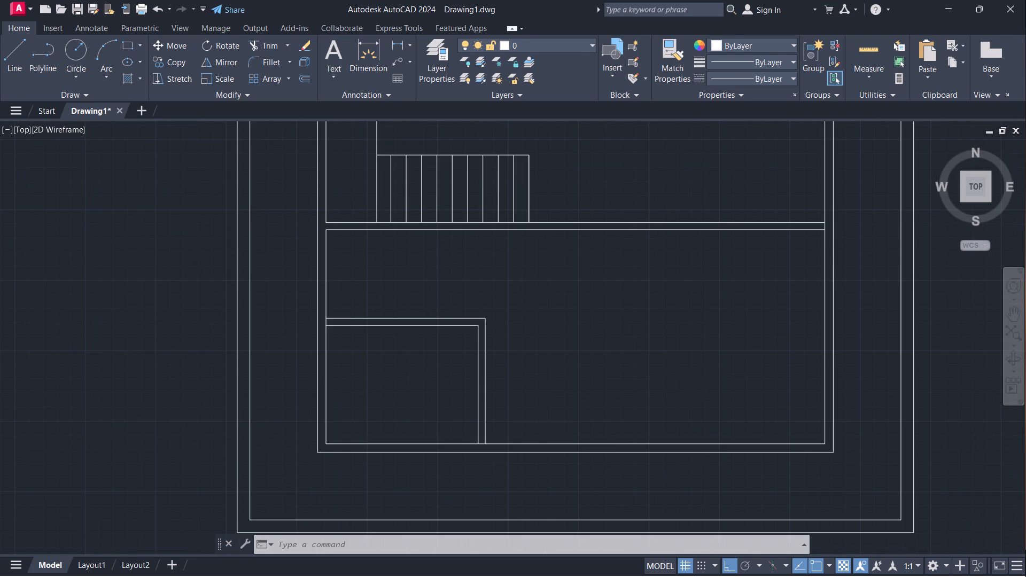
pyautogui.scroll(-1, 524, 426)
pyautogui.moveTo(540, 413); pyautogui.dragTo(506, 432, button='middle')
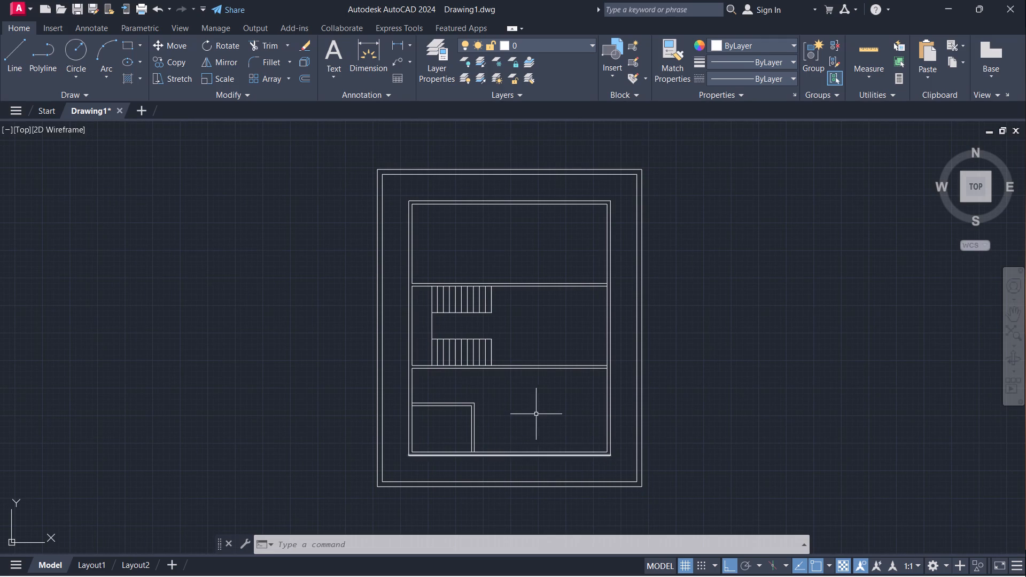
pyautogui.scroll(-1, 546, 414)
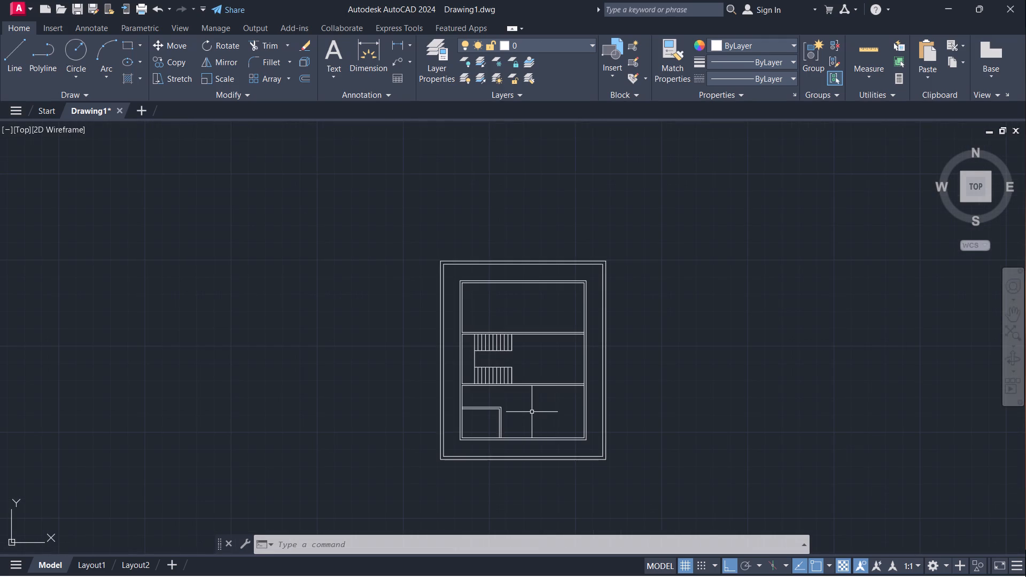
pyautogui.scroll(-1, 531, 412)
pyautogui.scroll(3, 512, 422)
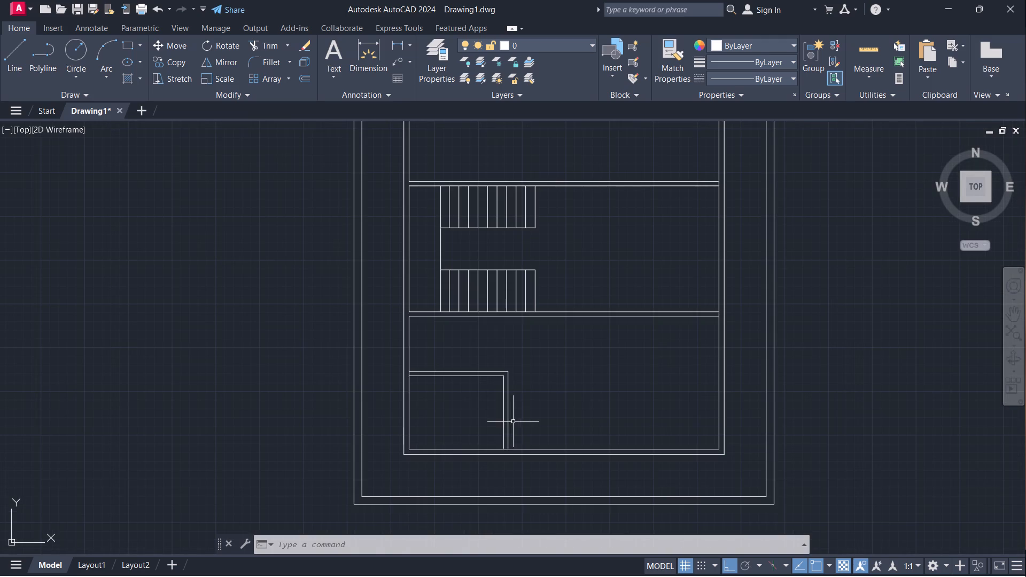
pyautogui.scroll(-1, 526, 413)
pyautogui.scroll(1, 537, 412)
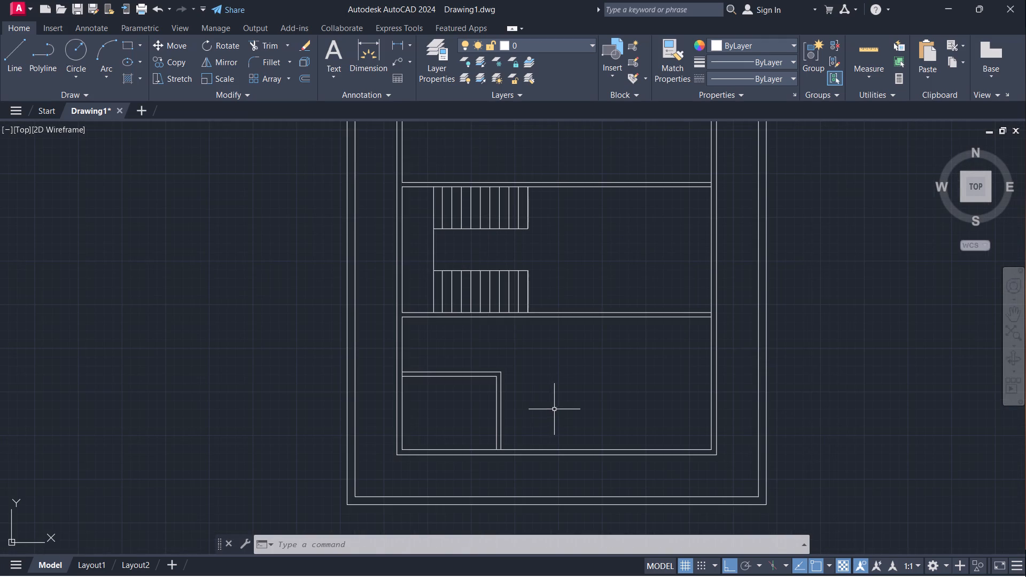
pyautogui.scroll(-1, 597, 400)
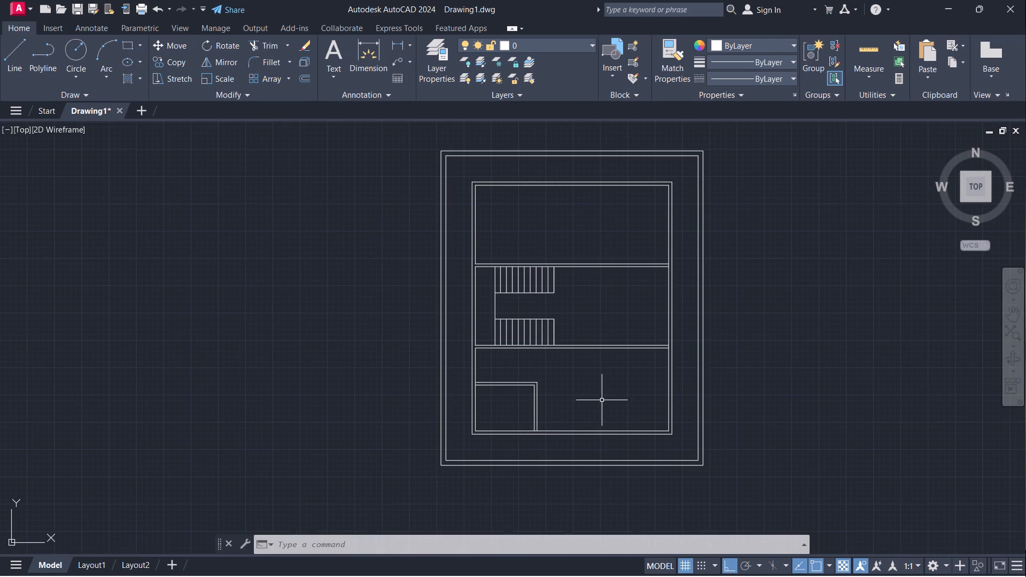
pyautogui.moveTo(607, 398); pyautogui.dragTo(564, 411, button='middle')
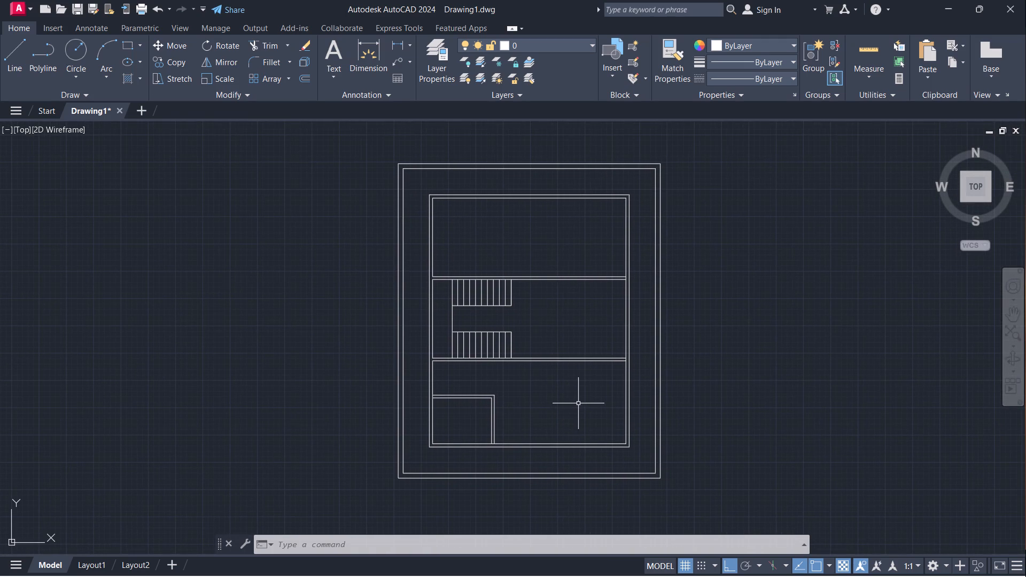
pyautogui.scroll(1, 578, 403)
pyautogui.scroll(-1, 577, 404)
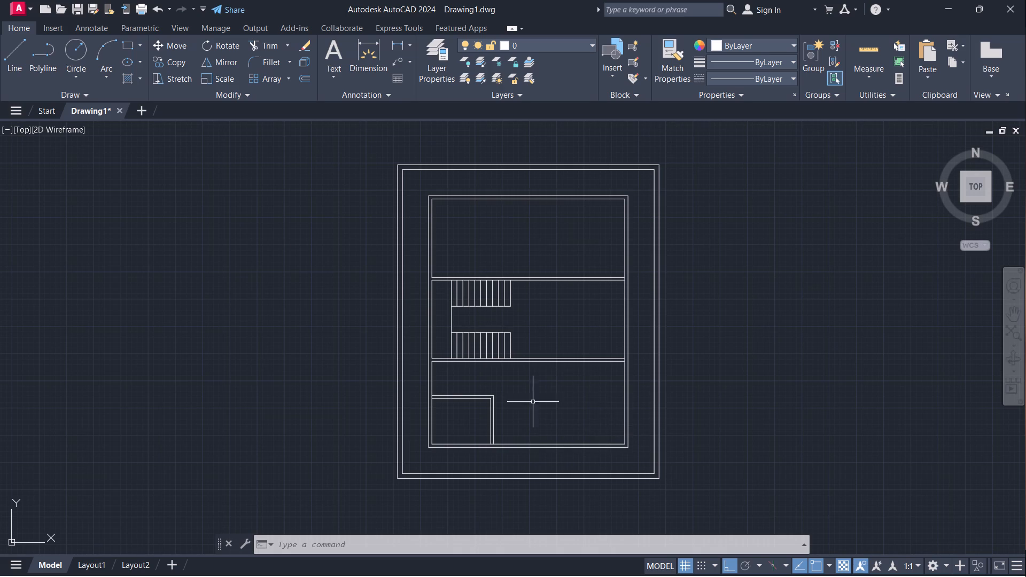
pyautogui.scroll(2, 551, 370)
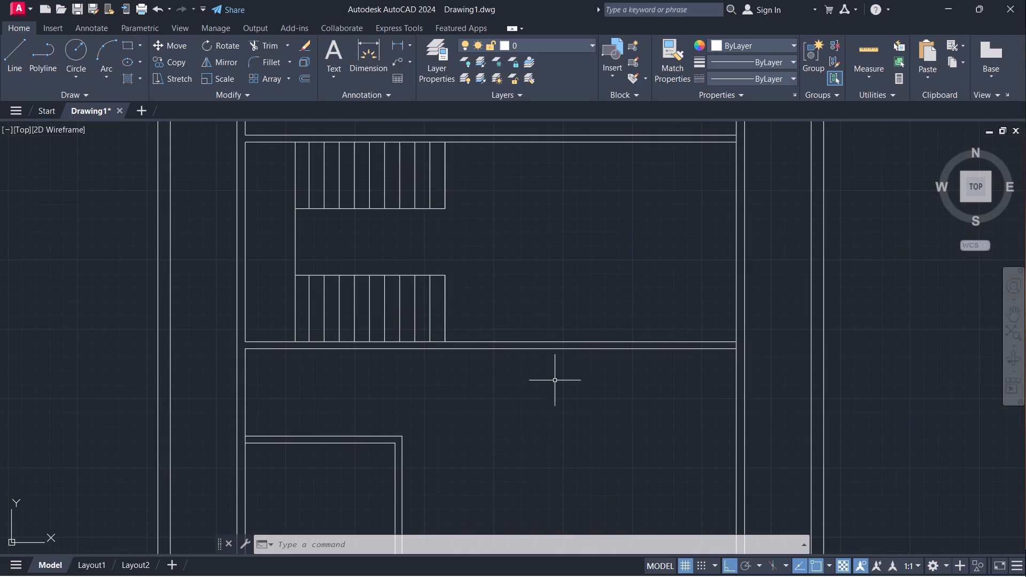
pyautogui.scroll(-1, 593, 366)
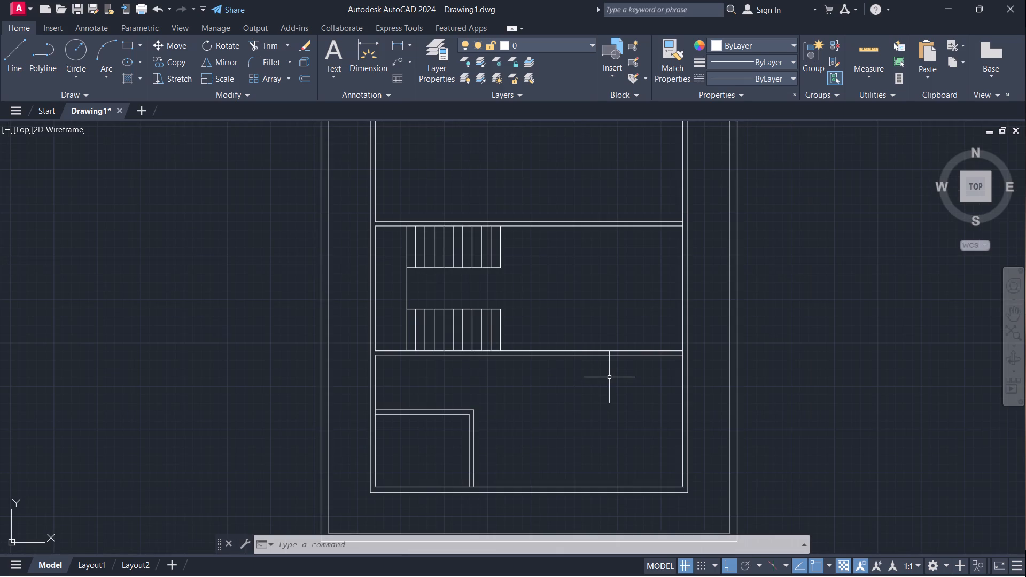
# Extend the right end lines of both stair flights across the thickness of the adjoining upper and lower partitions.
pyautogui.scroll(1, 434, 294)
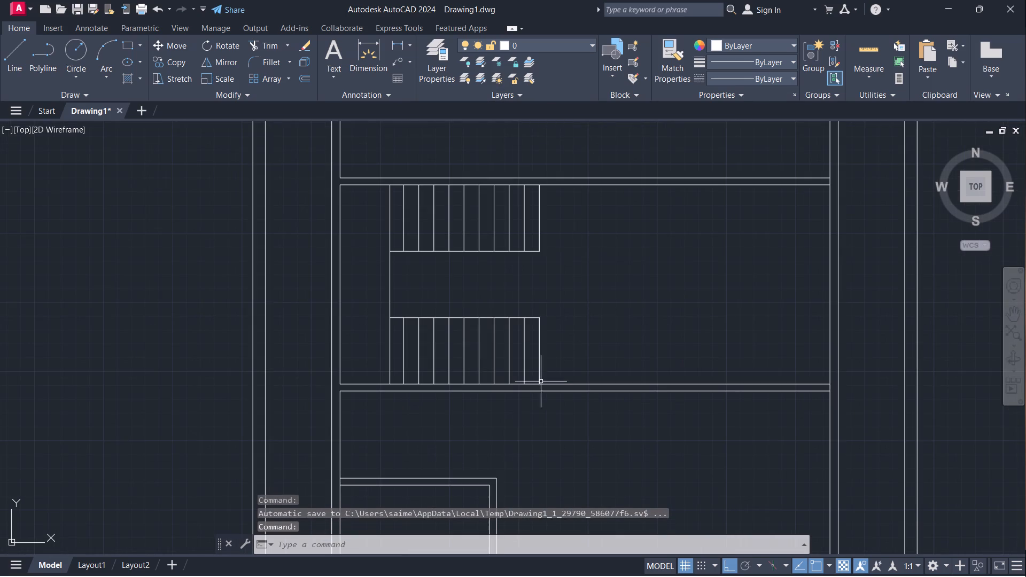
pyautogui.press('e')
pyautogui.press('x')
pyautogui.press('Return')
pyautogui.click(539, 378)
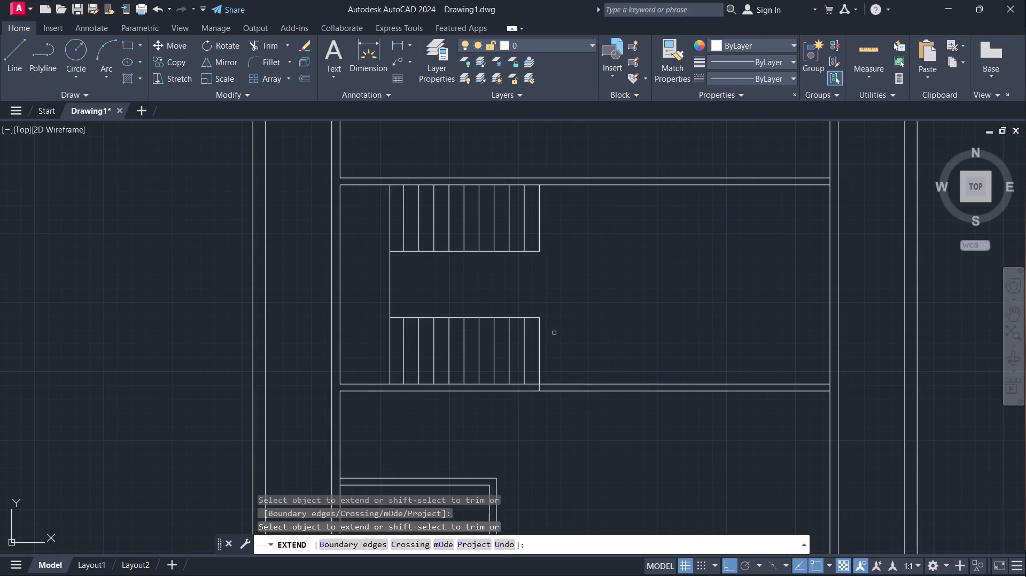
pyautogui.click(539, 205)
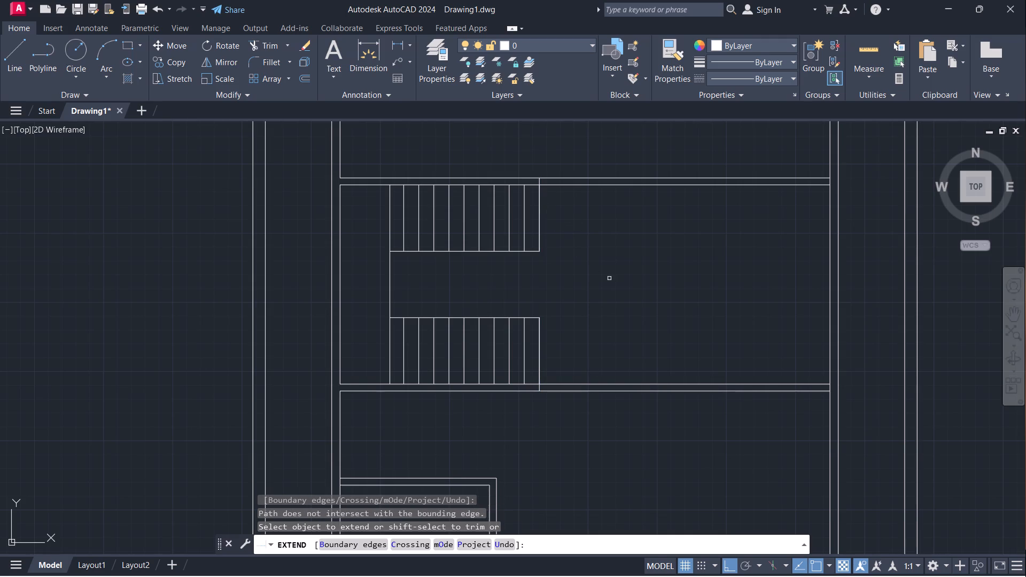
pyautogui.press('Escape')
# Trim away both lines of the partition below the staircase, from the stair's right end to the right inner wall.
pyautogui.write('tr')
pyautogui.press('Return')
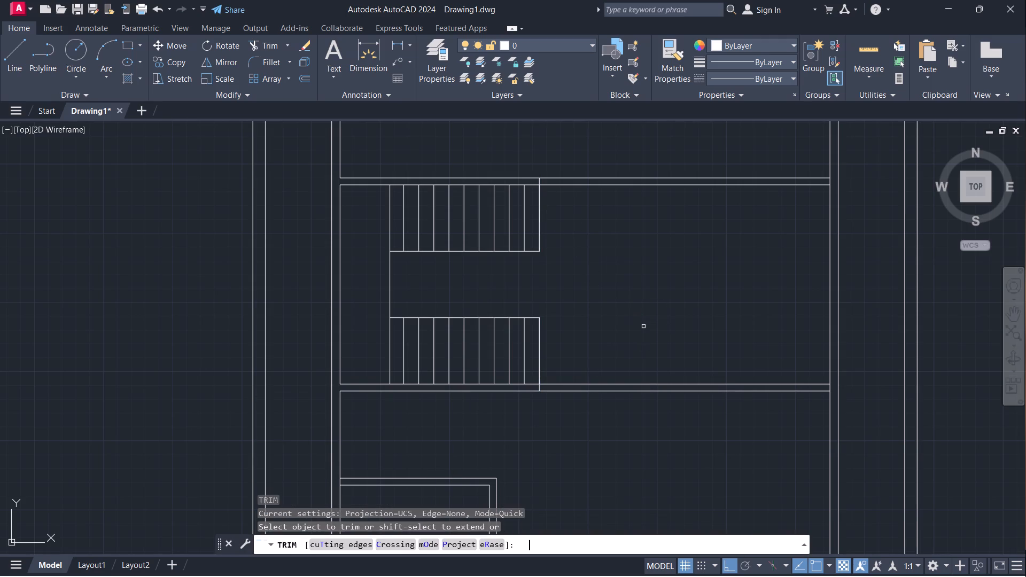
pyautogui.moveTo(643, 326); pyautogui.dragTo(639, 426)
pyautogui.moveTo(646, 362); pyautogui.dragTo(649, 399)
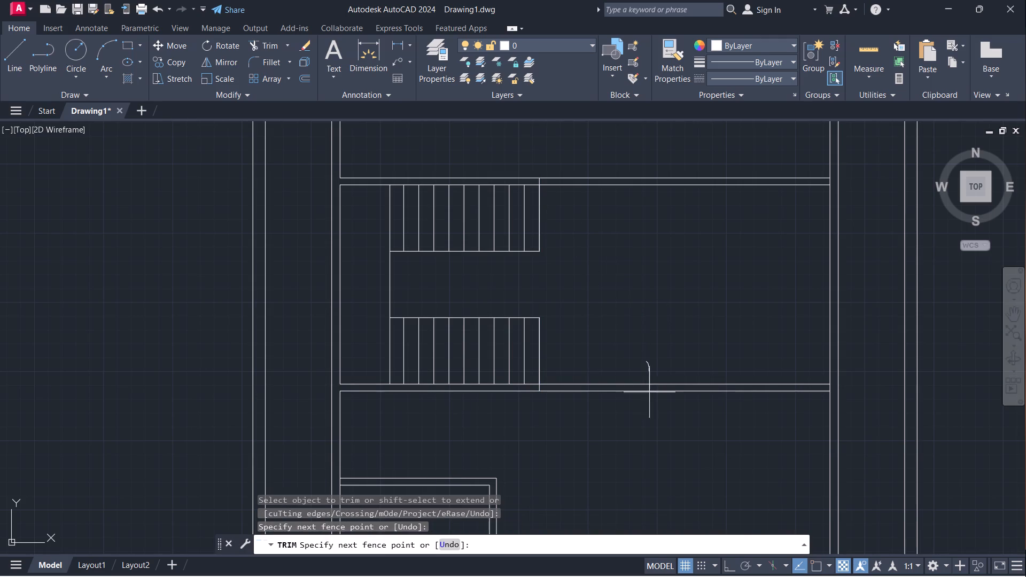
pyautogui.moveTo(649, 399); pyautogui.dragTo(650, 424)
pyautogui.scroll(-3, 684, 390)
pyautogui.moveTo(675, 396); pyautogui.dragTo(760, 347, button='middle')
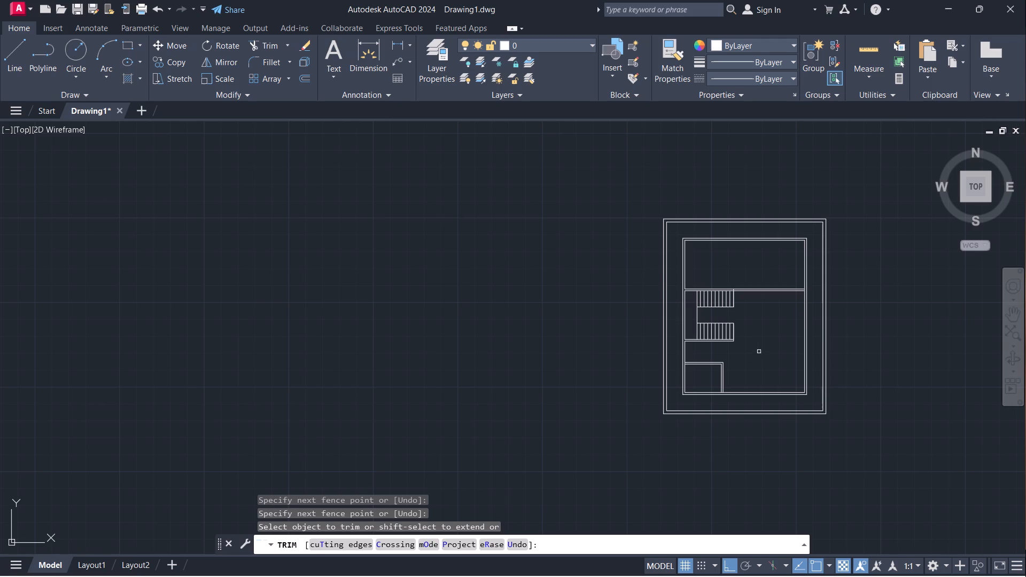
# End the trimming and examine the floor plan around the staircase, the small corner room and the upper room.
pyautogui.press('Escape')
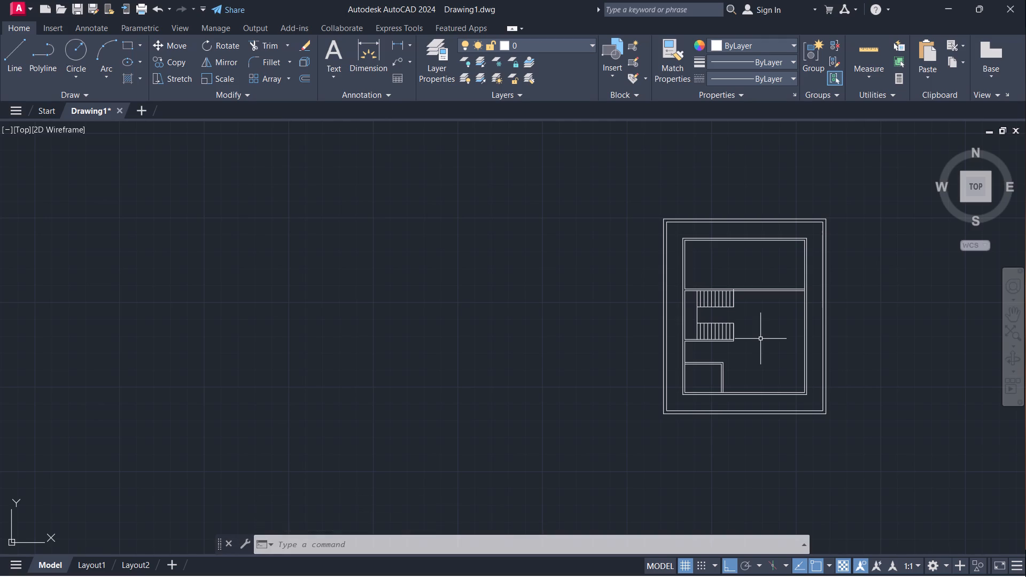
pyautogui.scroll(-1, 755, 334)
pyautogui.scroll(2, 747, 345)
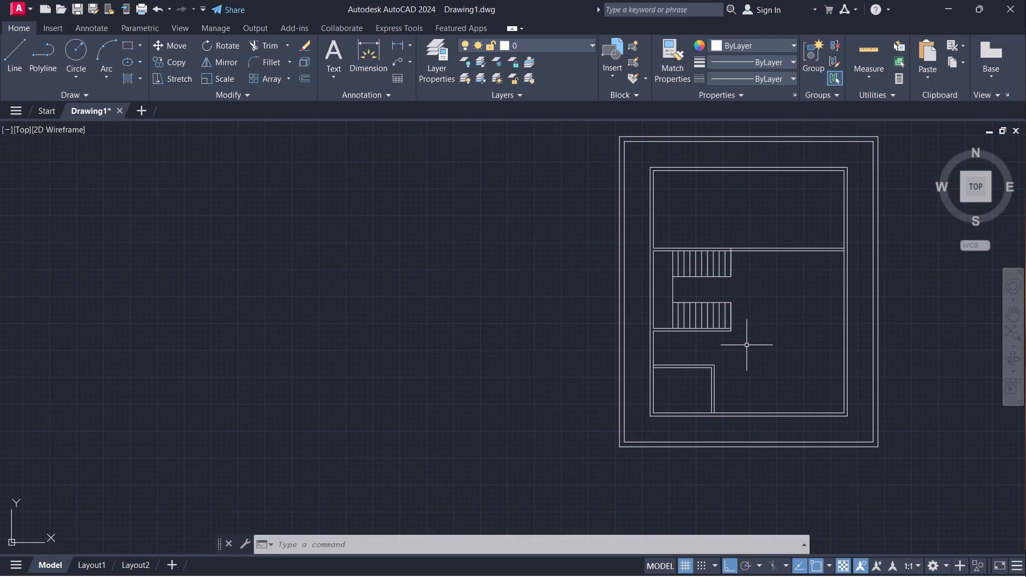
pyautogui.scroll(2, 747, 345)
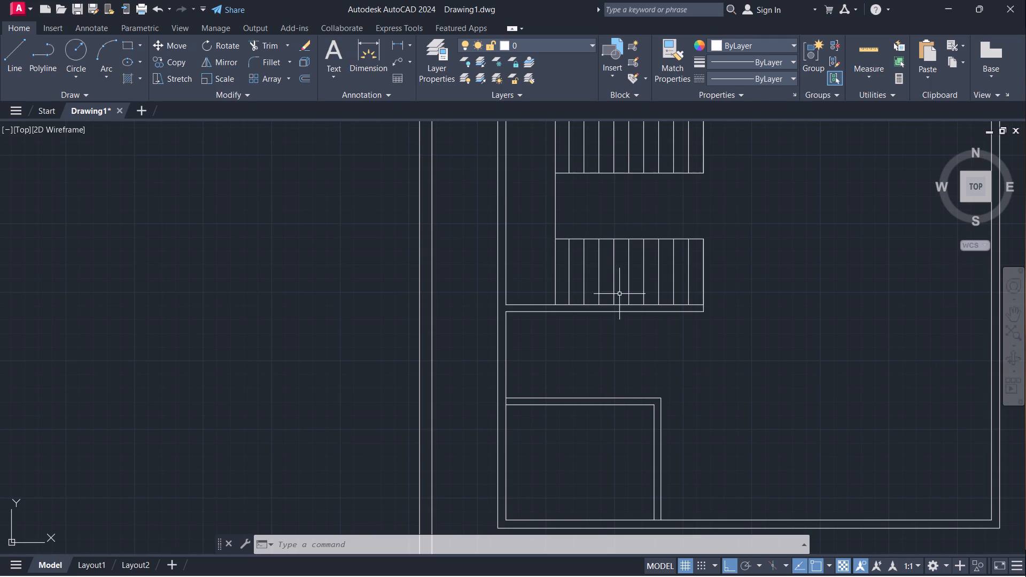
pyautogui.scroll(-1, 609, 284)
pyautogui.scroll(-1, 717, 287)
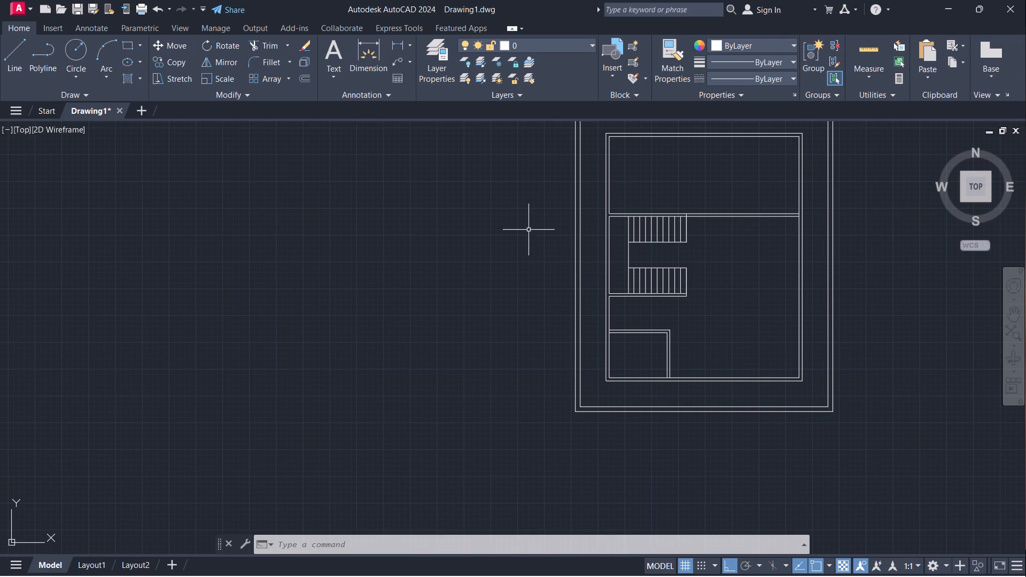
pyautogui.moveTo(517, 237); pyautogui.dragTo(530, 375, button='middle')
pyautogui.press('Return')
pyautogui.scroll(1, 660, 315)
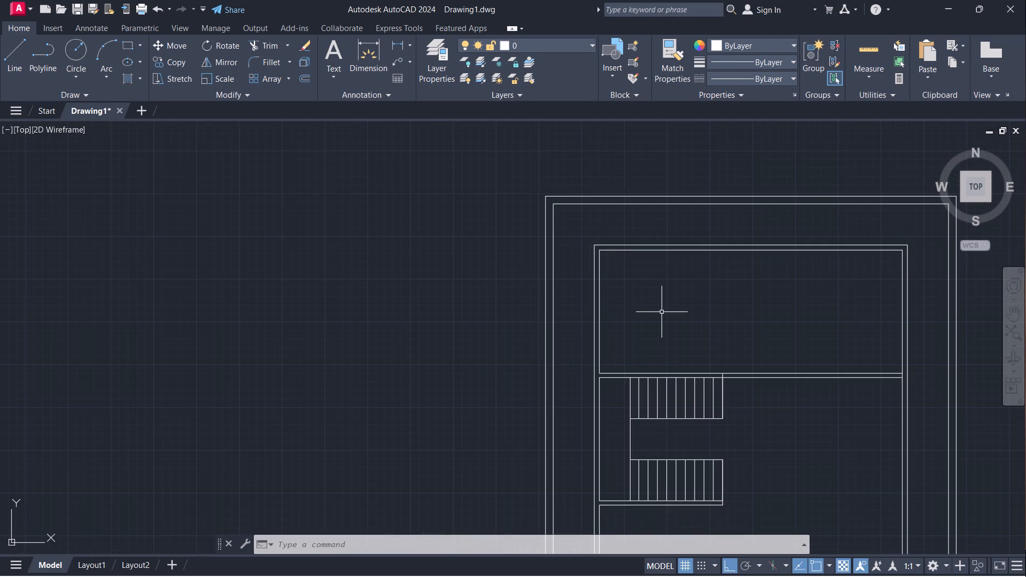
pyautogui.scroll(-1, 675, 301)
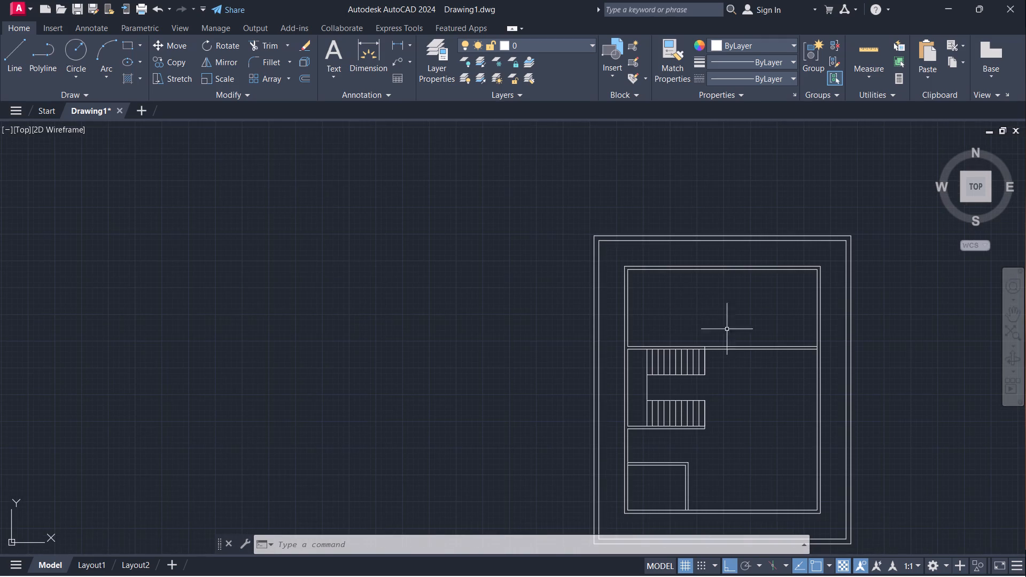
pyautogui.scroll(-1, 756, 380)
pyautogui.moveTo(756, 380); pyautogui.dragTo(573, 307, button='middle')
pyautogui.scroll(2, 552, 275)
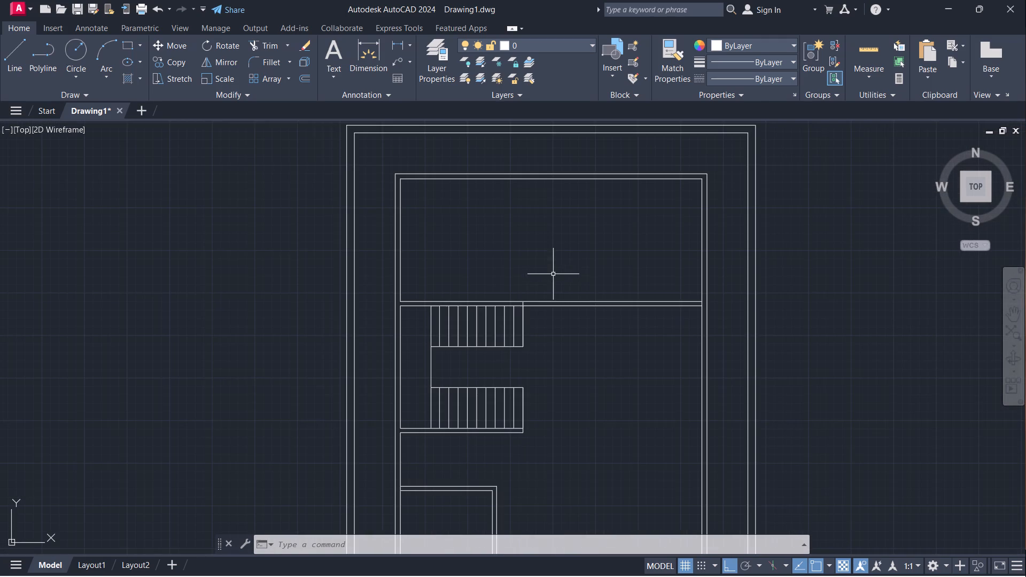
pyautogui.scroll(-1, 568, 279)
pyautogui.scroll(1, 608, 326)
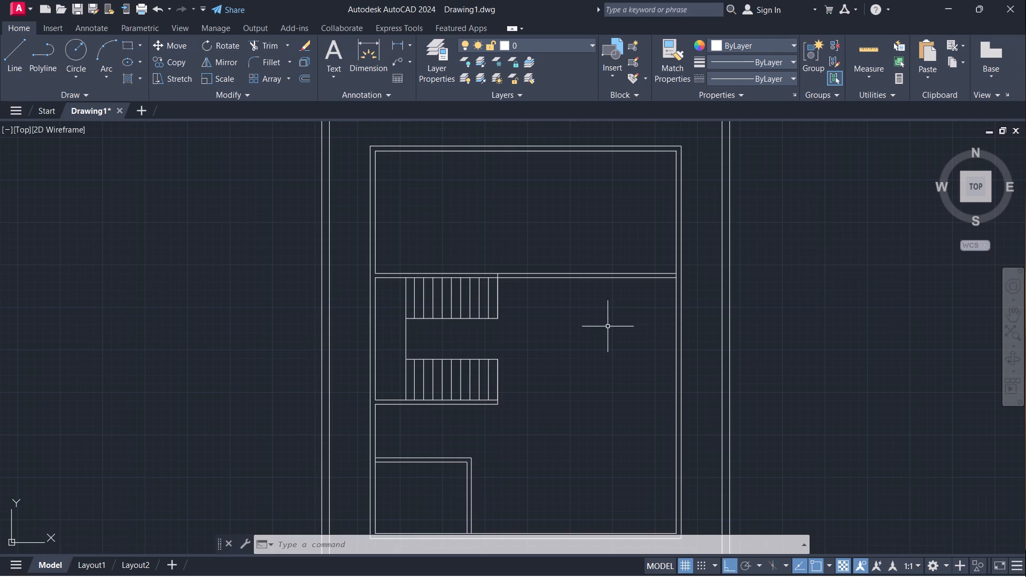
pyautogui.scroll(-1, 591, 319)
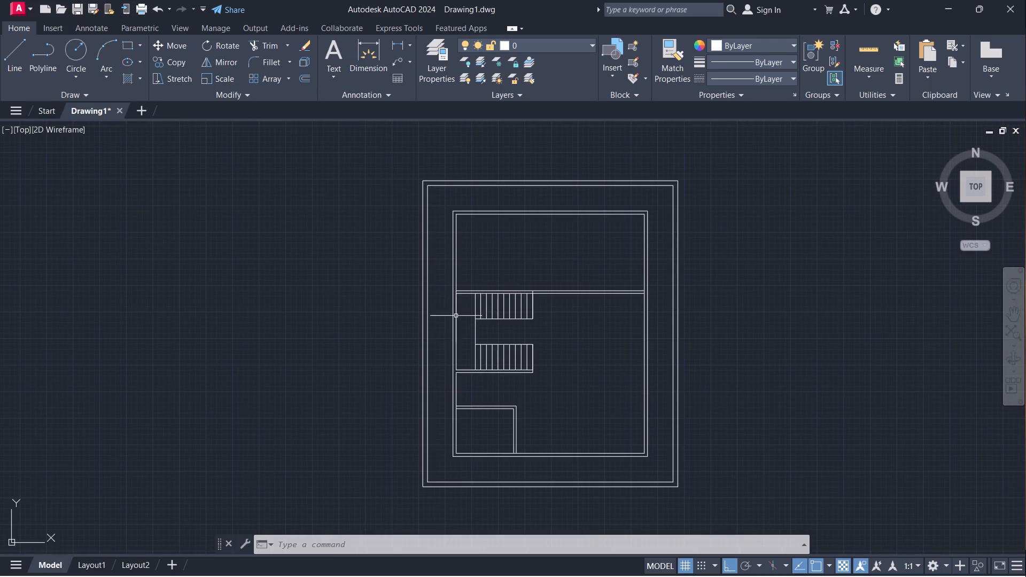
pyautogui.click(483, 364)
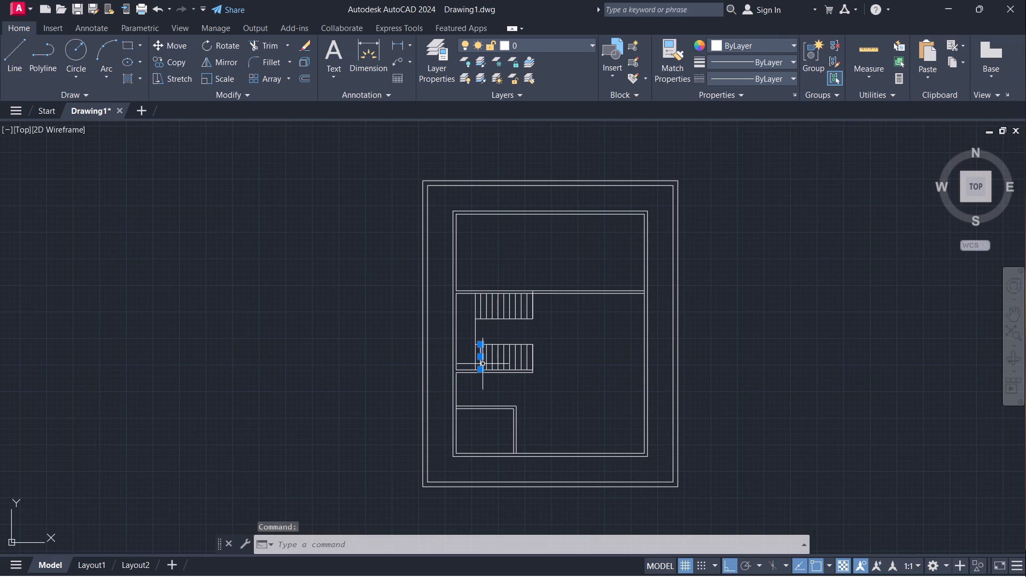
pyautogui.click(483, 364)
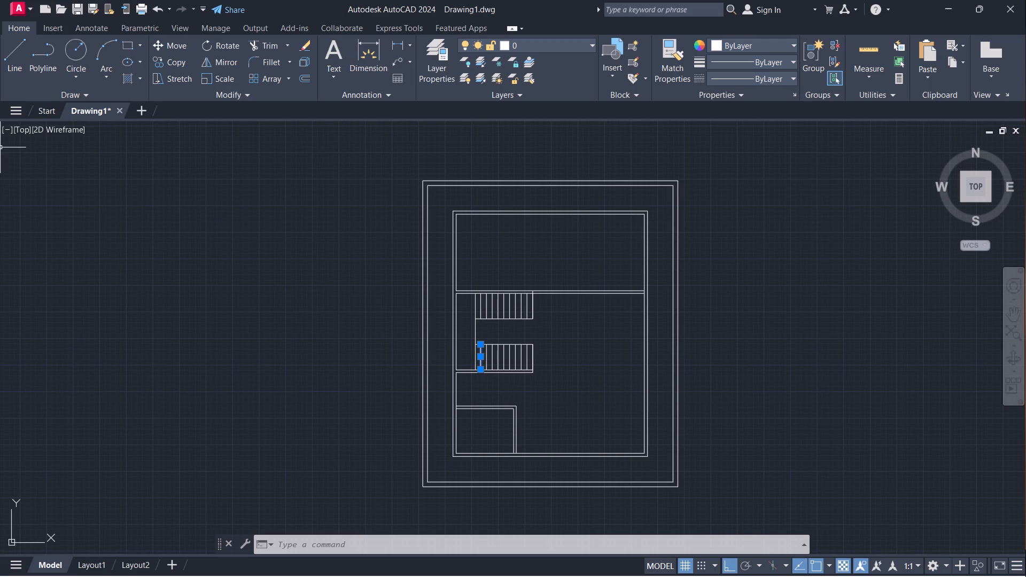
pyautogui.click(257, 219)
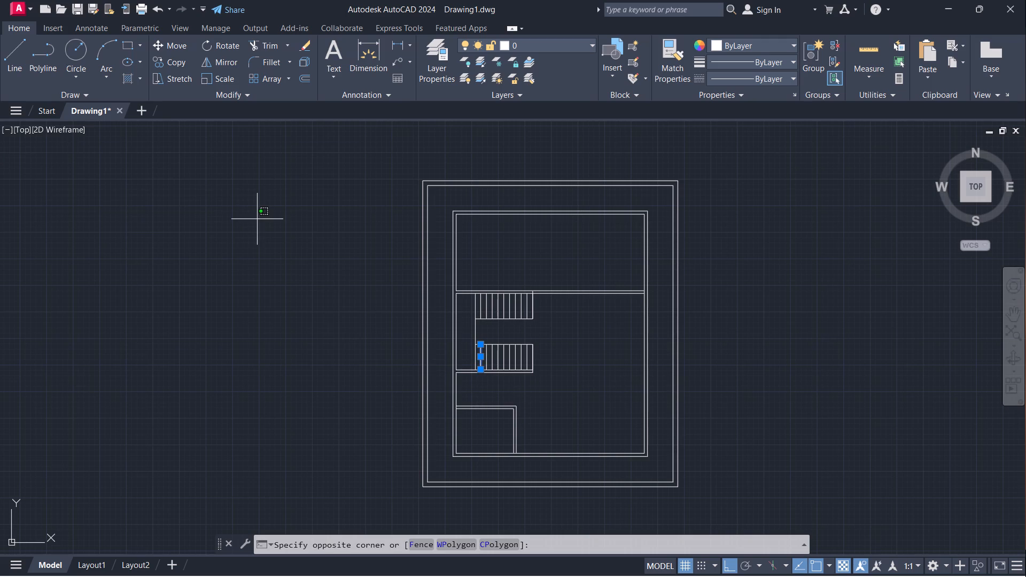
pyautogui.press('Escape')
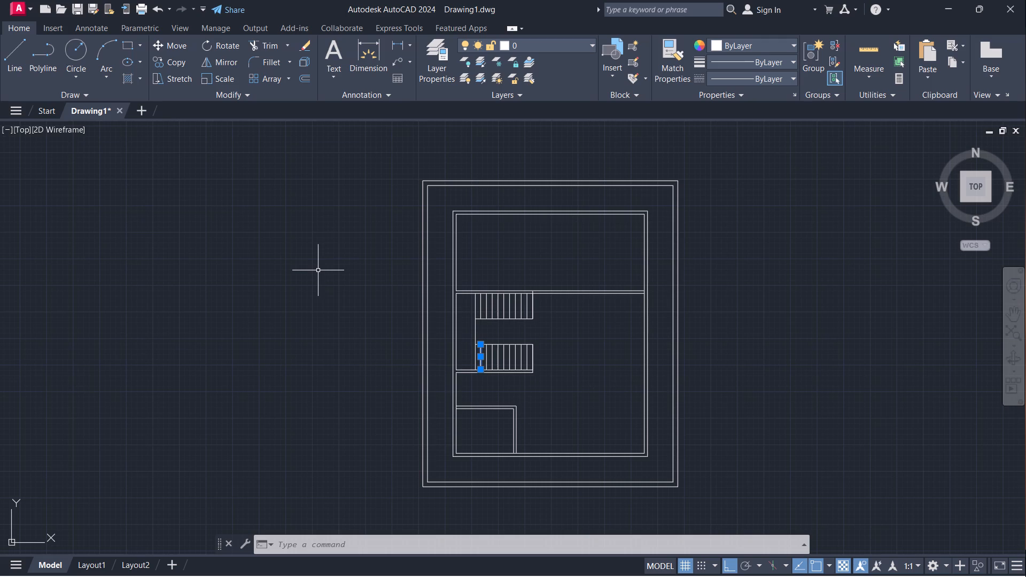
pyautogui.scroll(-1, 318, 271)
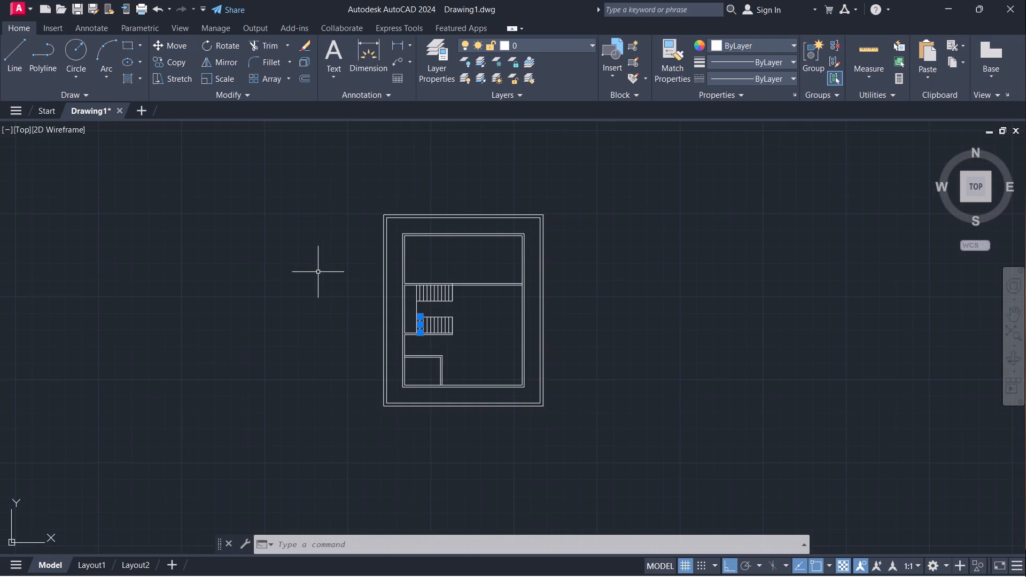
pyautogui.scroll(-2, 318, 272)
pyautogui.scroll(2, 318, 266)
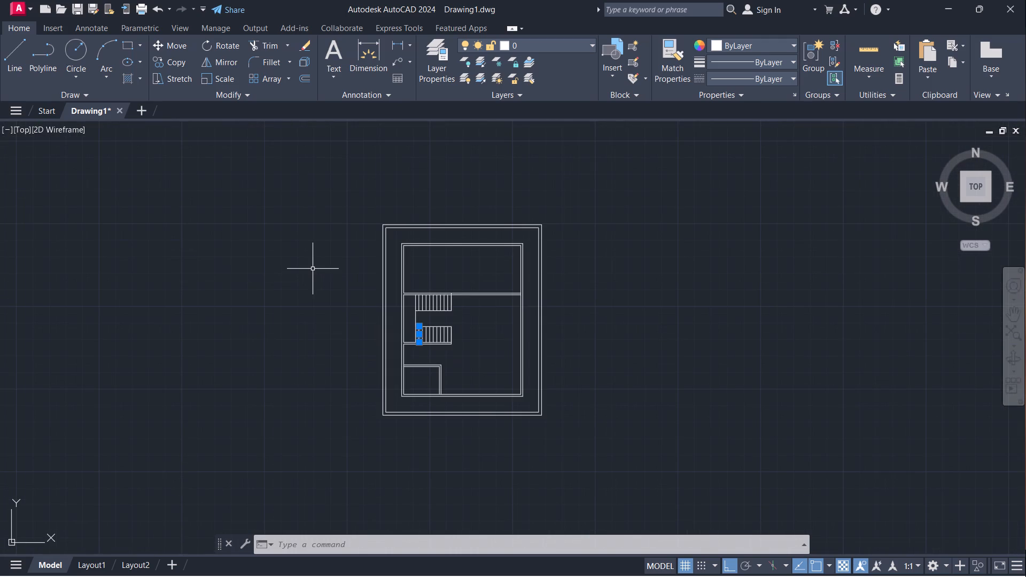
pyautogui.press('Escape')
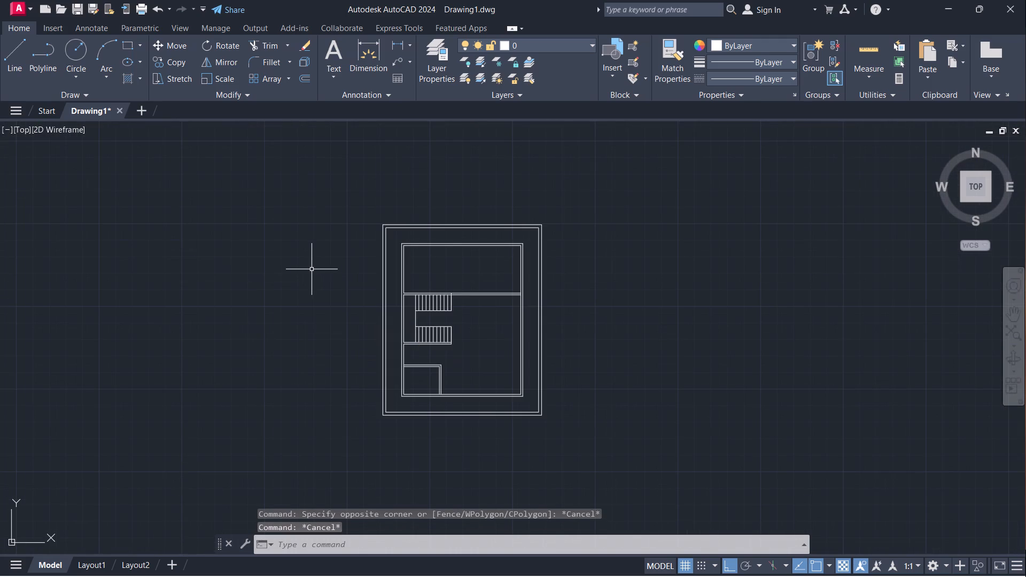
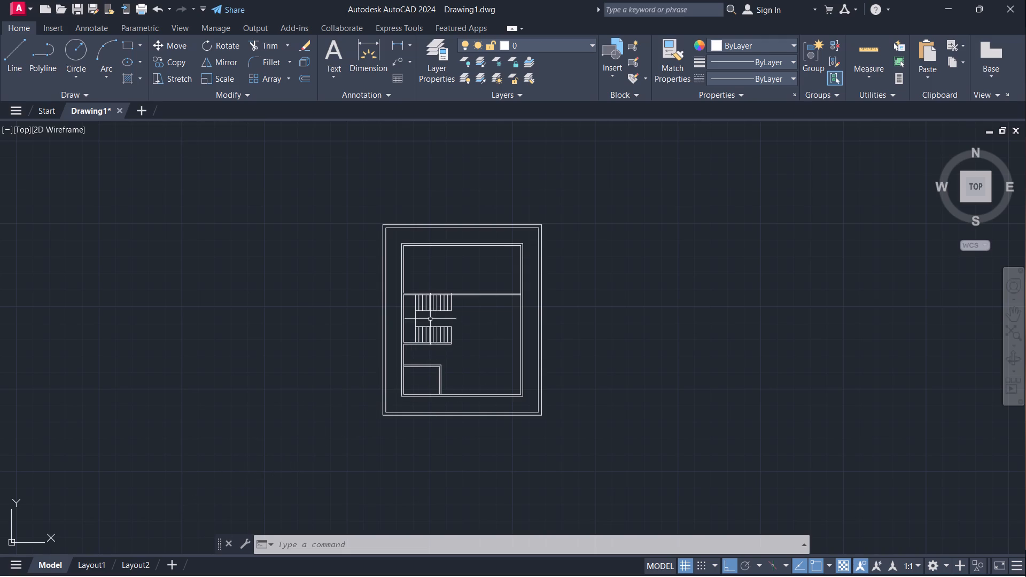
# Examine the whole floor plan, then the area around the staircase, the landing and the small corner room.
pyautogui.scroll(1, 472, 308)
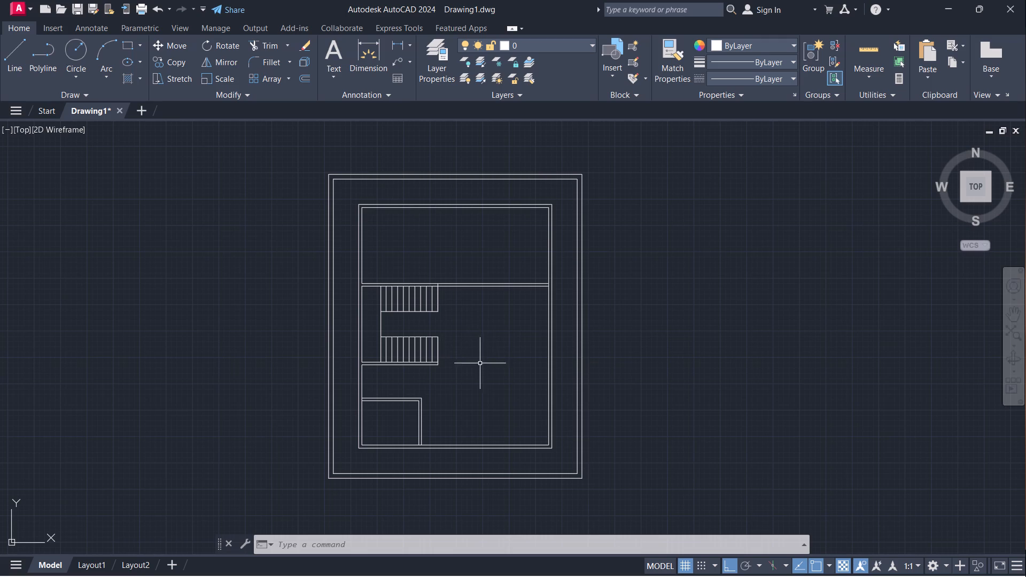
pyautogui.moveTo(476, 392); pyautogui.dragTo(449, 411, button='middle')
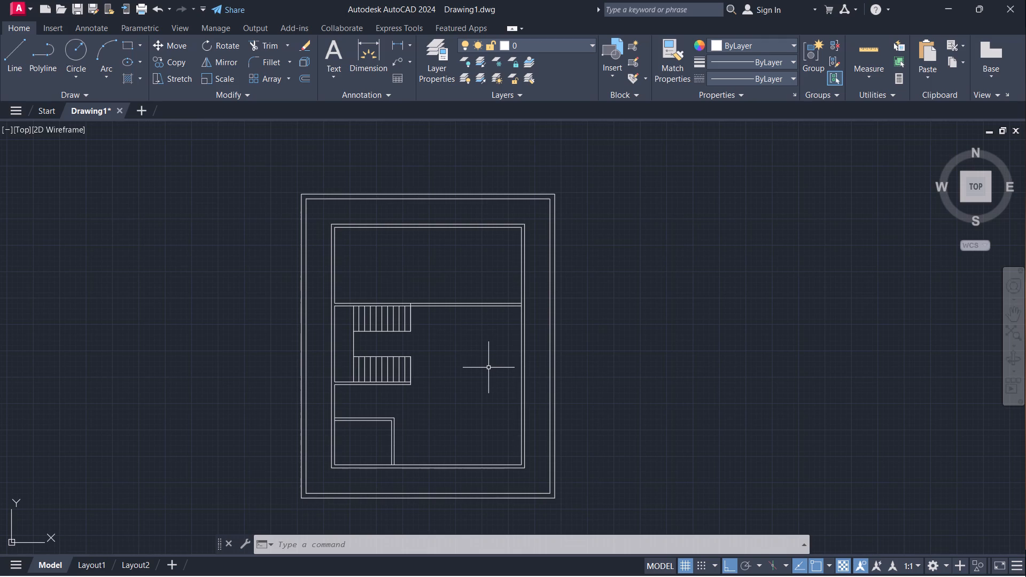
pyautogui.scroll(-1, 488, 370)
pyautogui.scroll(1, 488, 372)
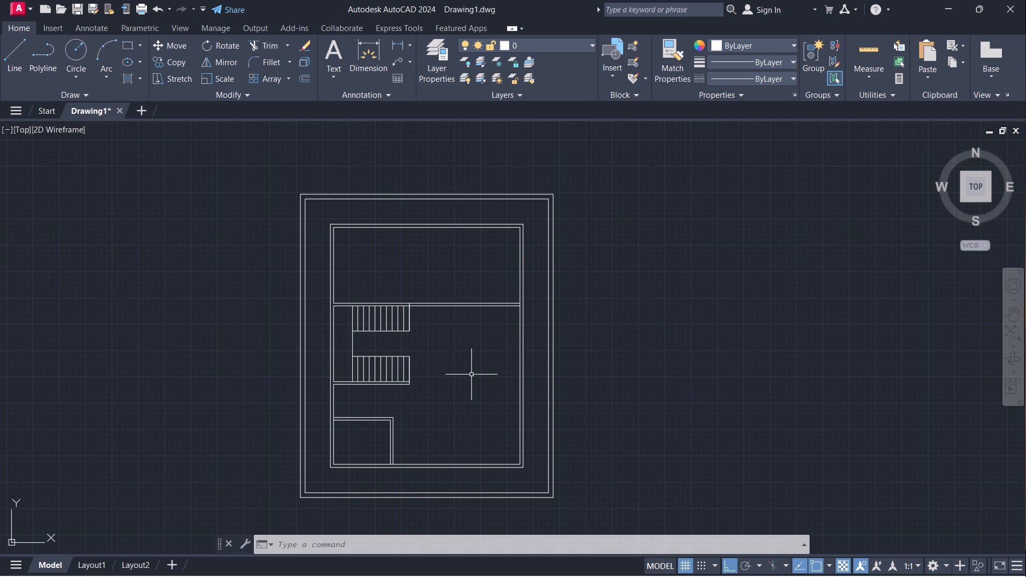
pyautogui.scroll(-2, 471, 377)
pyautogui.scroll(1, 433, 394)
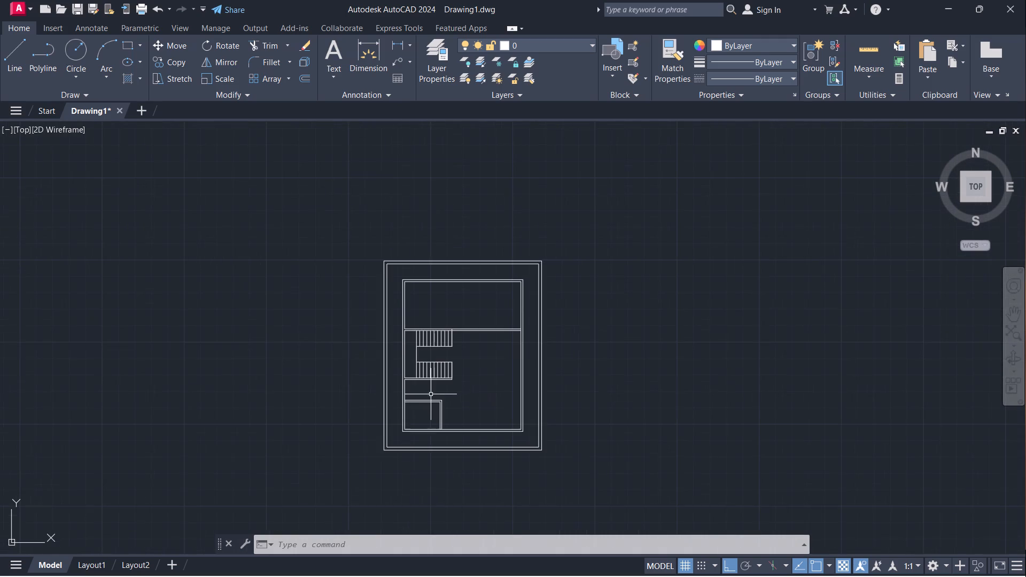
pyautogui.scroll(4, 441, 401)
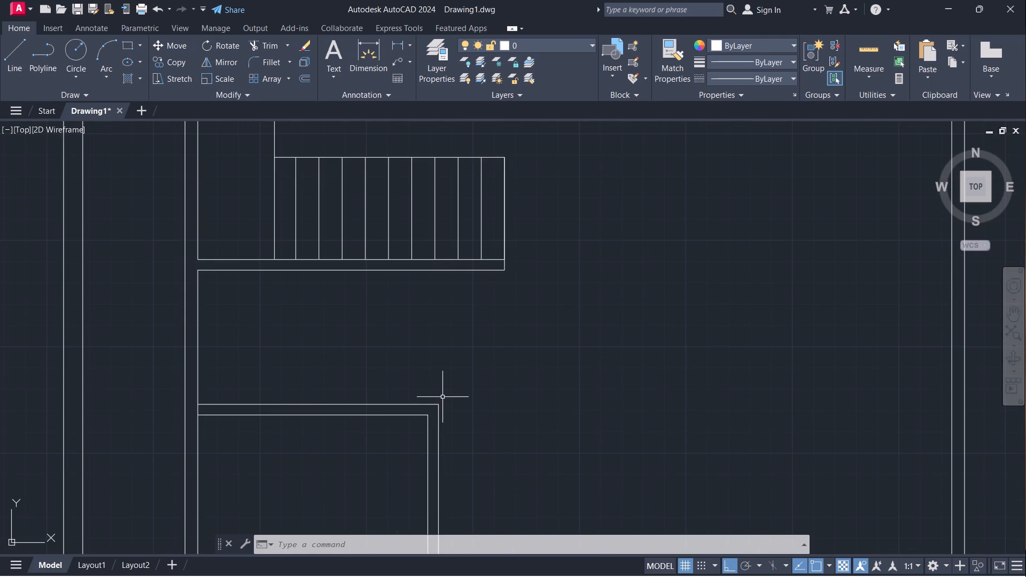
pyautogui.scroll(-2, 442, 397)
pyautogui.scroll(1, 480, 386)
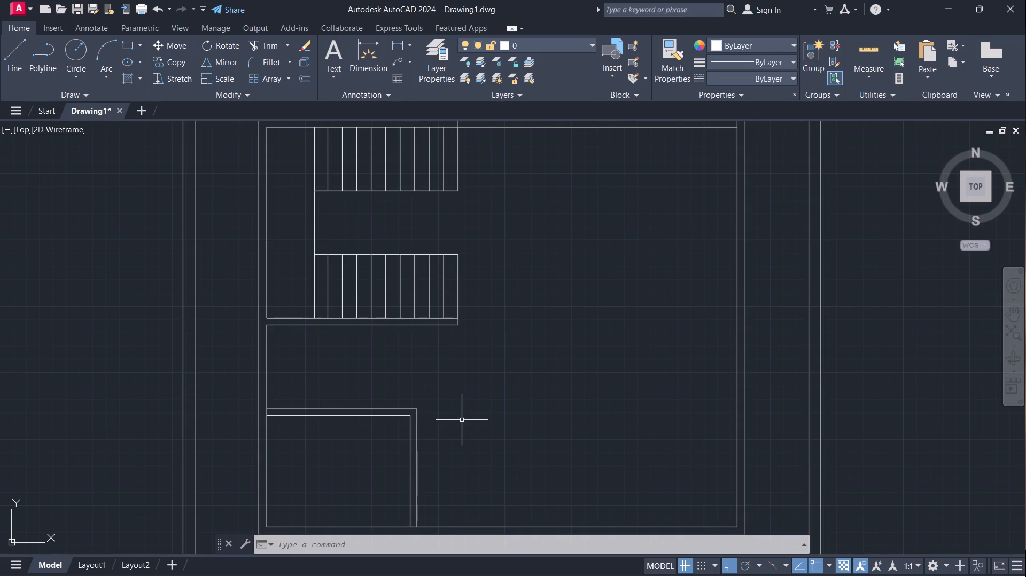
pyautogui.scroll(-1, 461, 419)
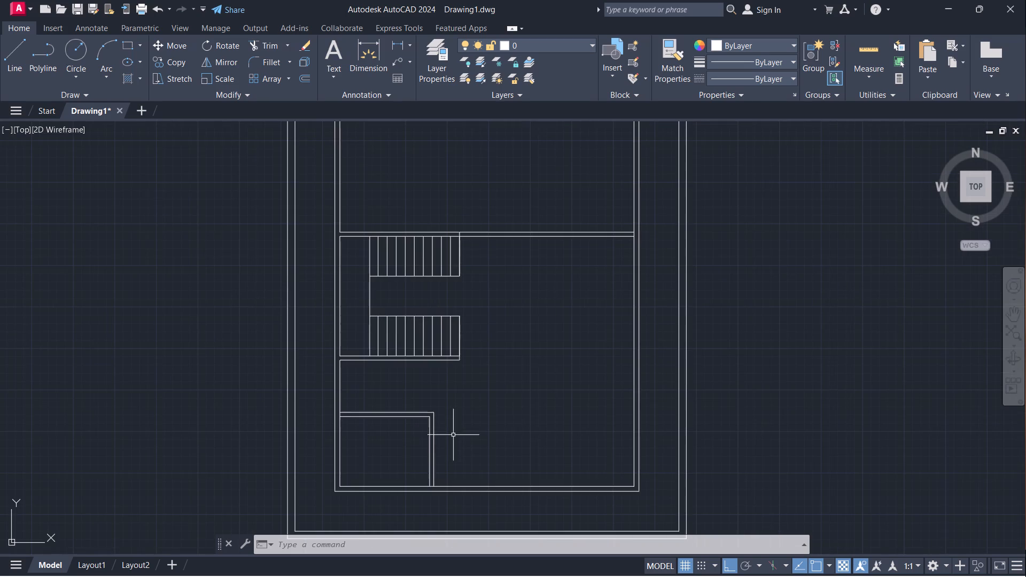
pyautogui.scroll(1, 446, 442)
pyautogui.scroll(-1, 446, 442)
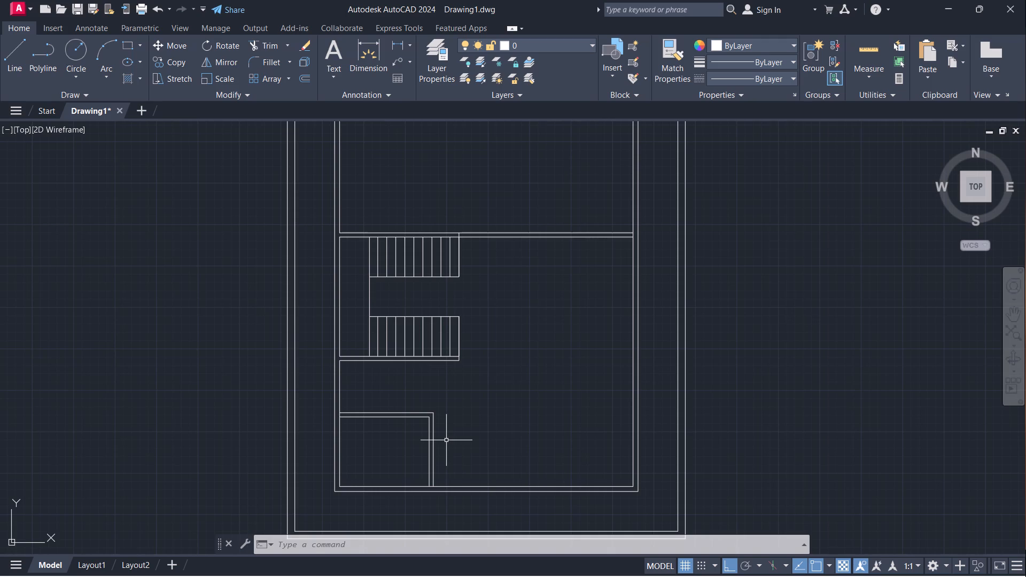
pyautogui.scroll(-1, 446, 440)
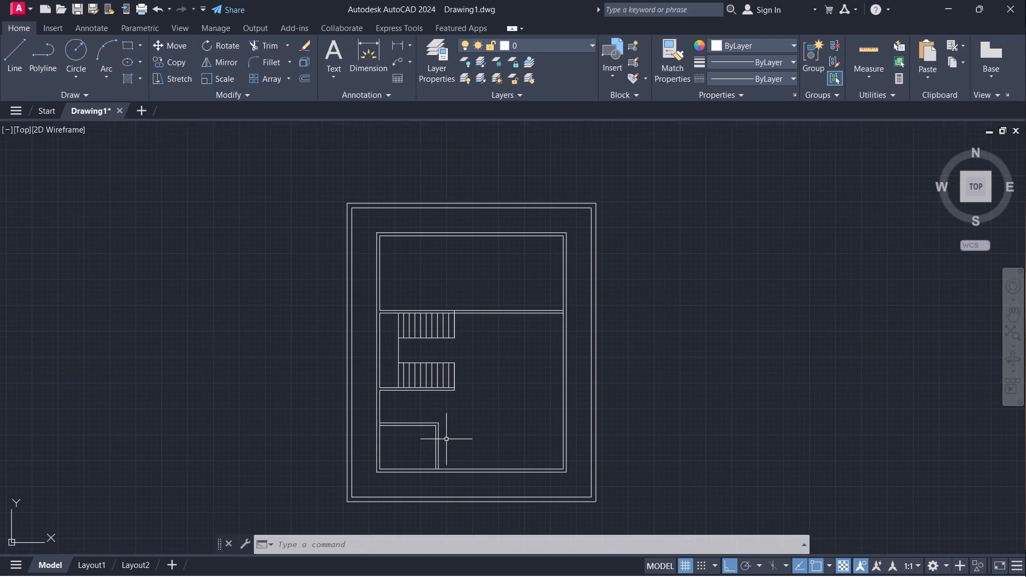
pyautogui.scroll(1, 450, 439)
pyautogui.scroll(-1, 450, 439)
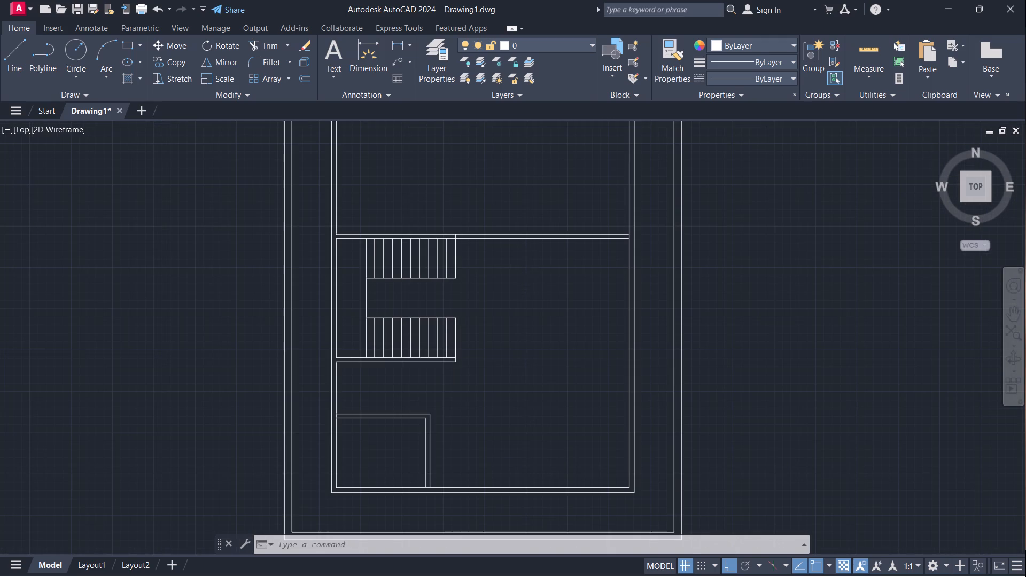
pyautogui.scroll(-1, 450, 439)
pyautogui.scroll(3, 460, 434)
pyautogui.scroll(-1, 473, 428)
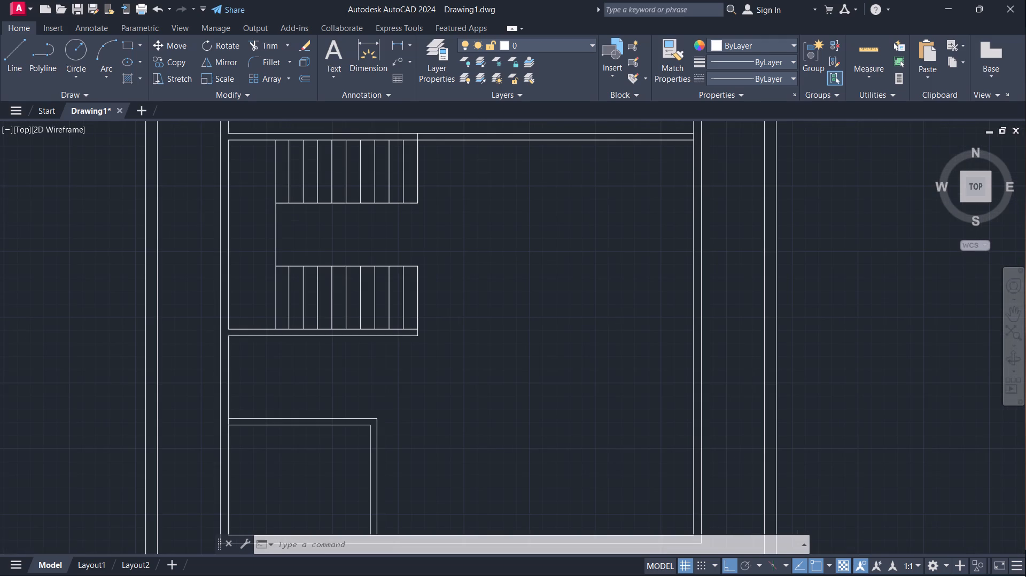
pyautogui.moveTo(473, 428); pyautogui.dragTo(414, 440, button='middle')
pyautogui.scroll(-1, 426, 427)
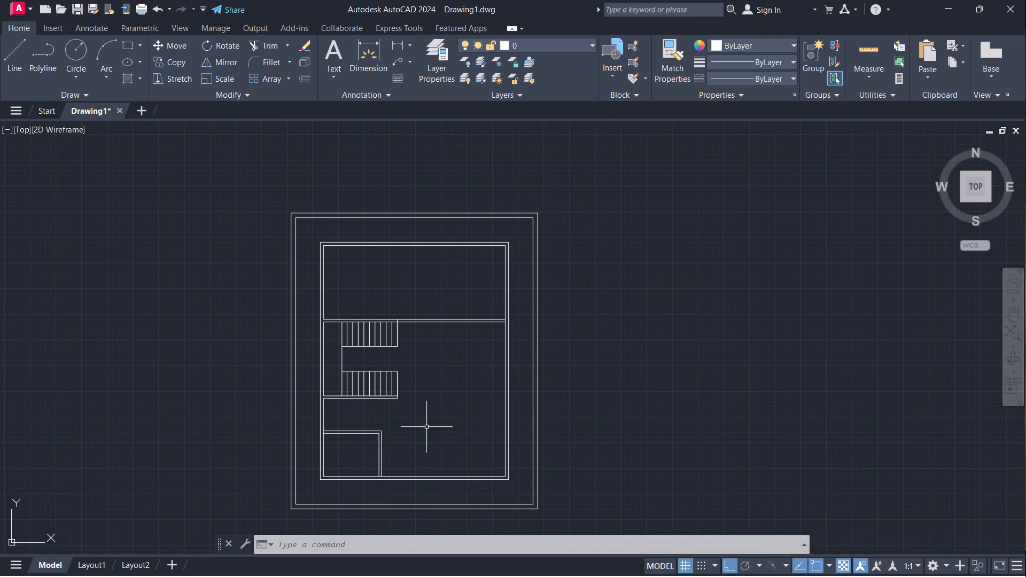
pyautogui.scroll(2, 428, 425)
pyautogui.scroll(-1, 428, 425)
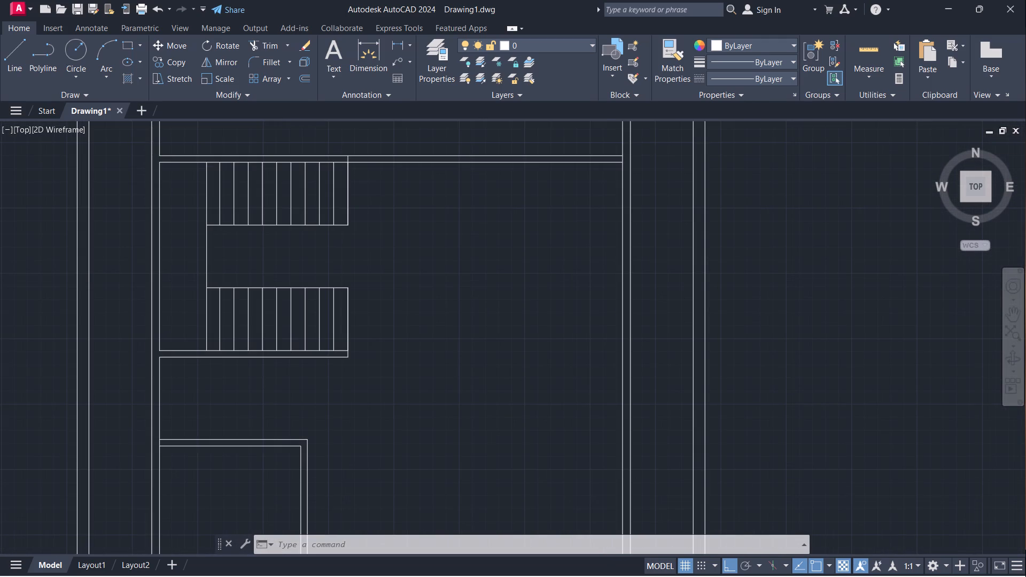
pyautogui.scroll(-1, 428, 425)
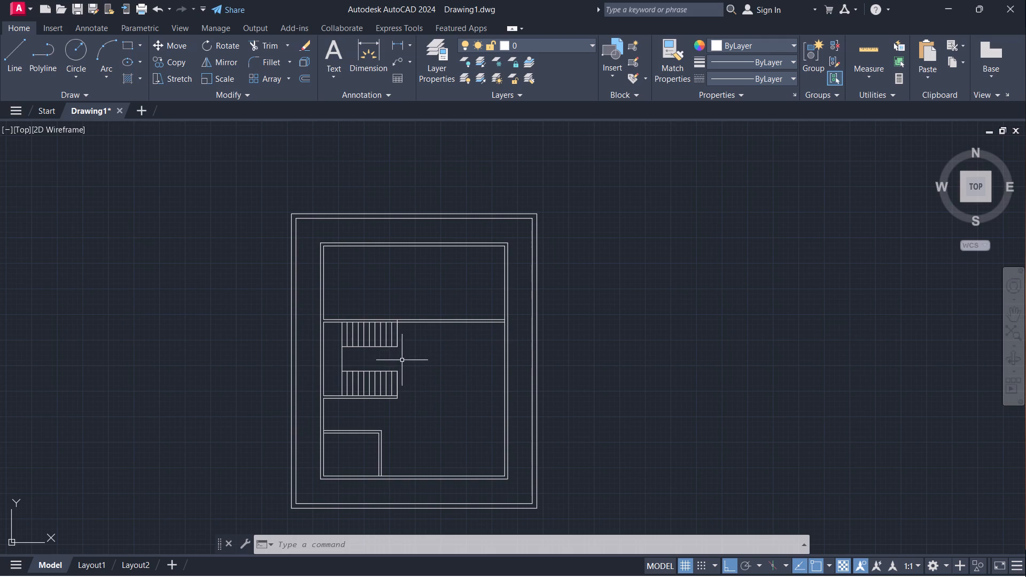
pyautogui.click(335, 348)
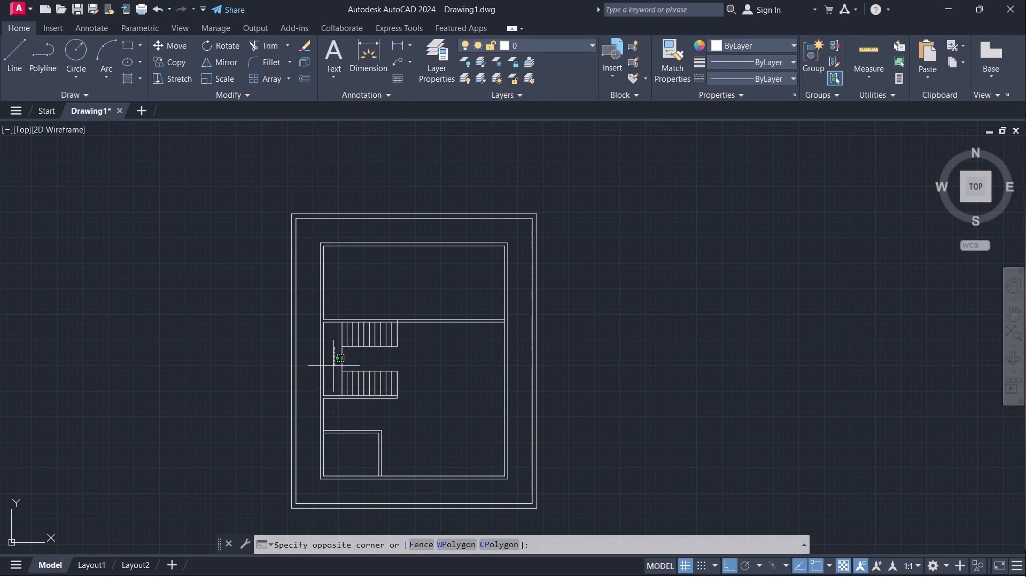
pyautogui.click(333, 366)
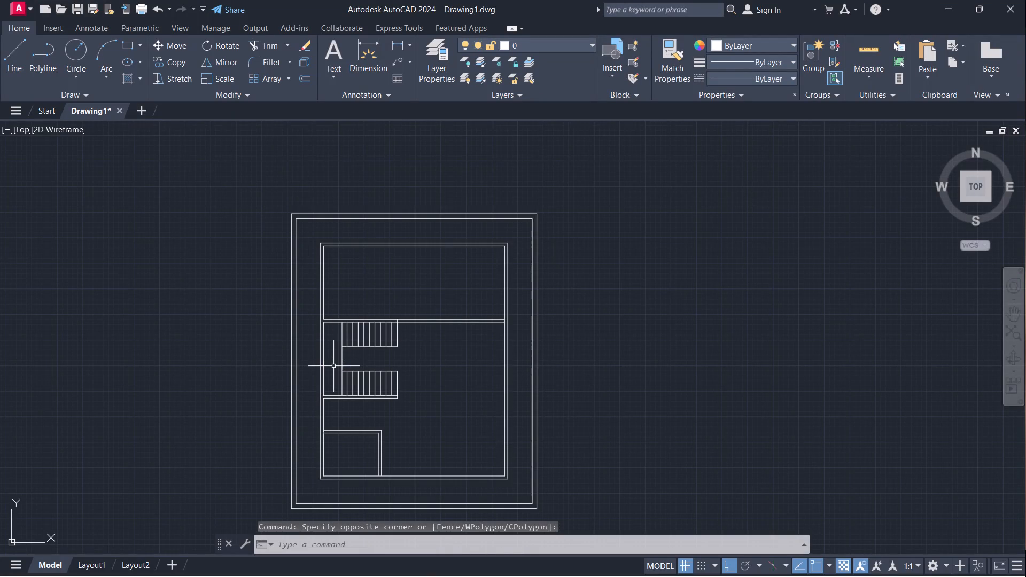
# Extend the inner horizontal edge lines of both stair flights across the landing to the left inner wall.
pyautogui.keyDown('ctrl'); pyautogui.scroll(2, 333, 366); pyautogui.keyUp('ctrl')
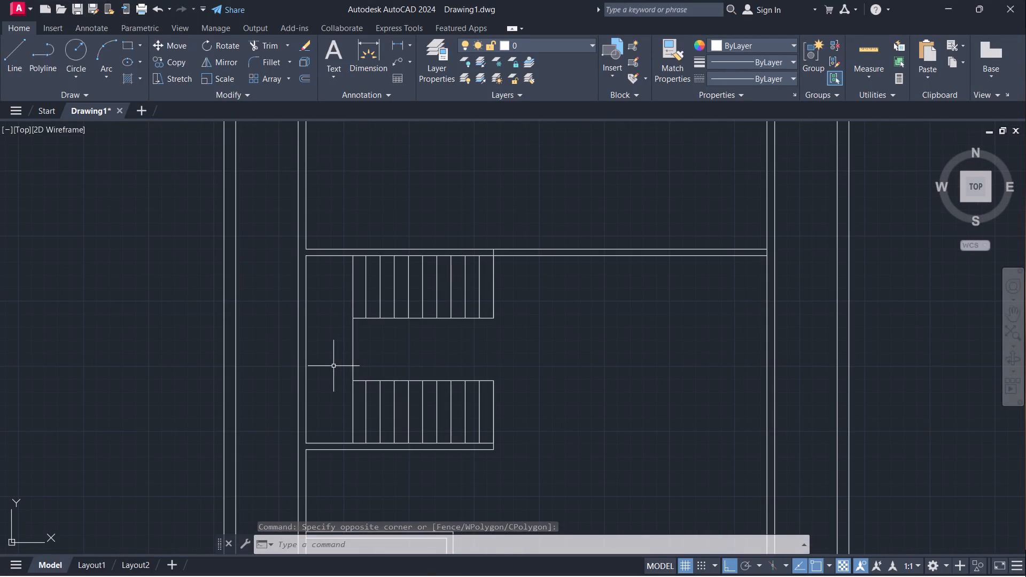
pyautogui.hscroll(1, 333, 366)
pyautogui.click(335, 331)
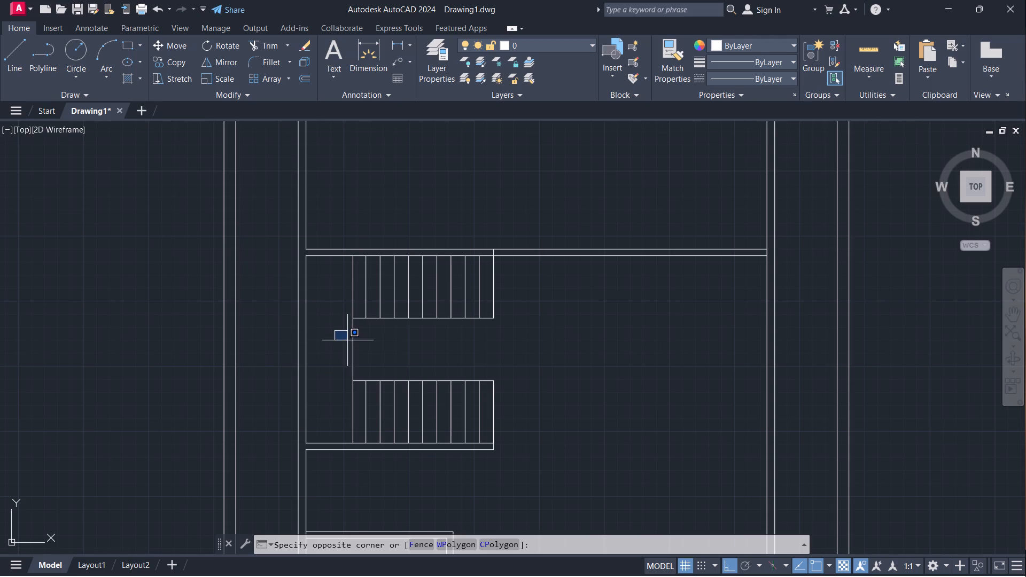
pyautogui.click(331, 325)
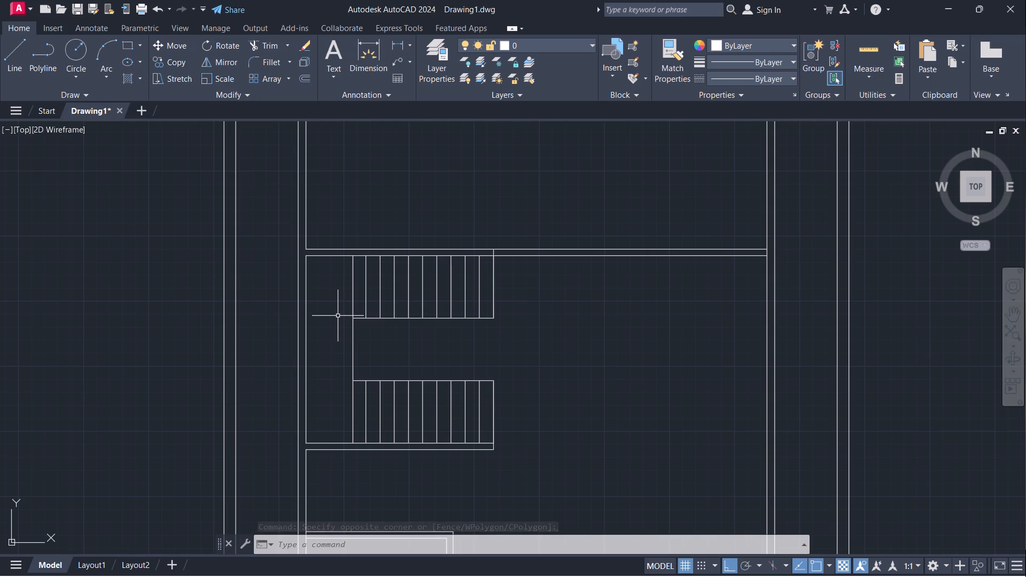
pyautogui.press('e')
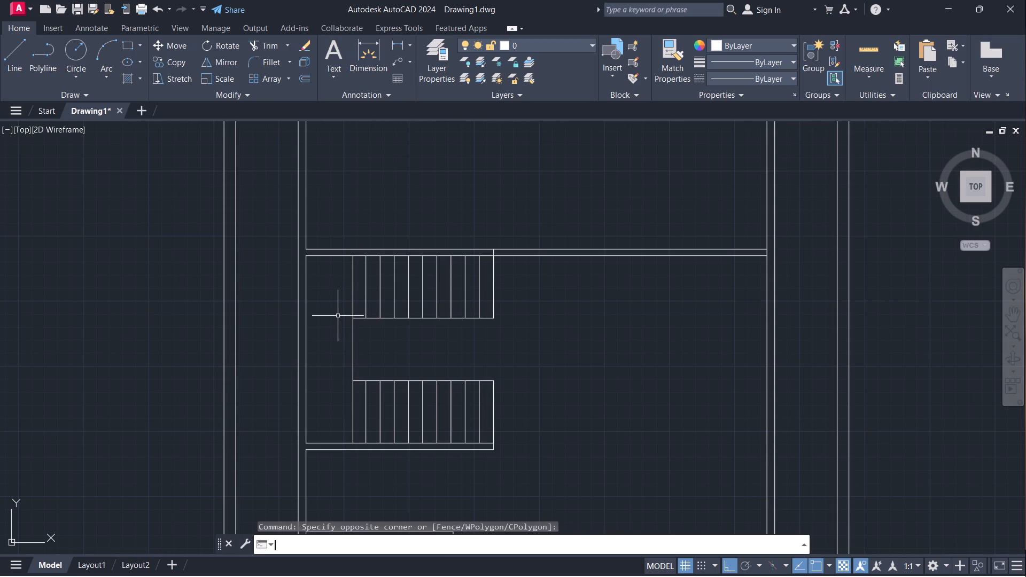
pyautogui.press('x')
pyautogui.press('Return')
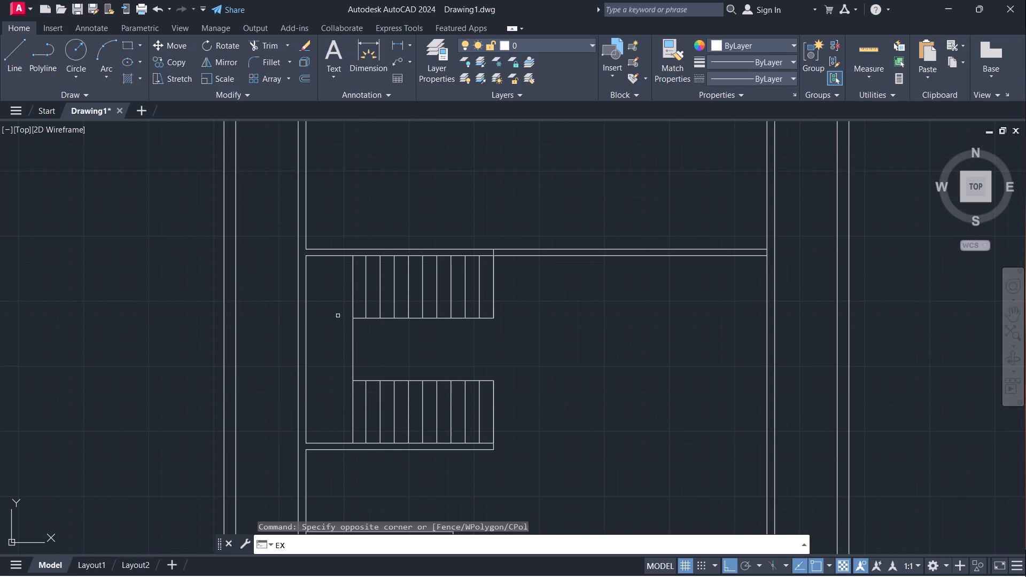
pyautogui.click(356, 319)
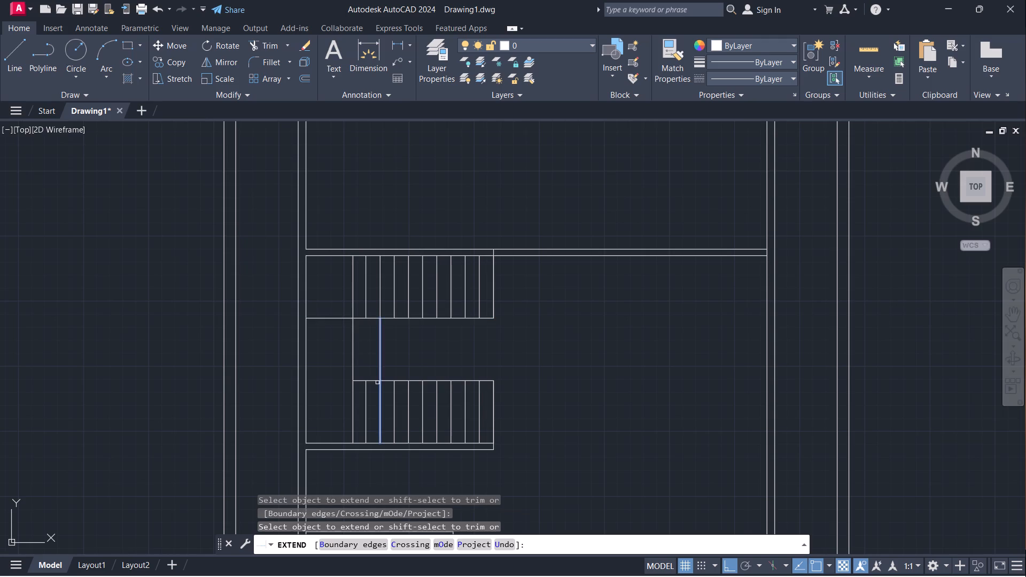
pyautogui.click(362, 382)
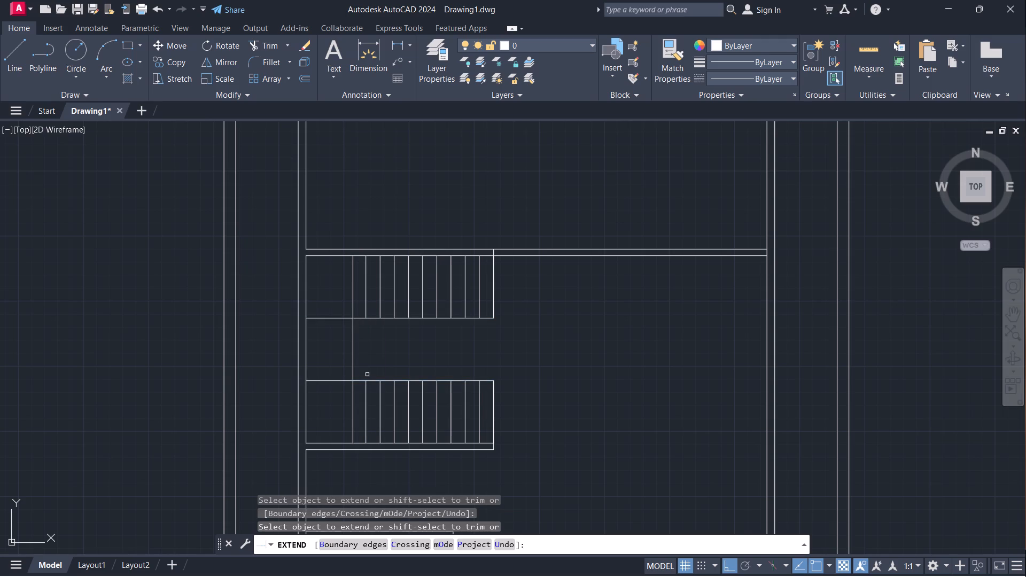
pyautogui.press('Escape')
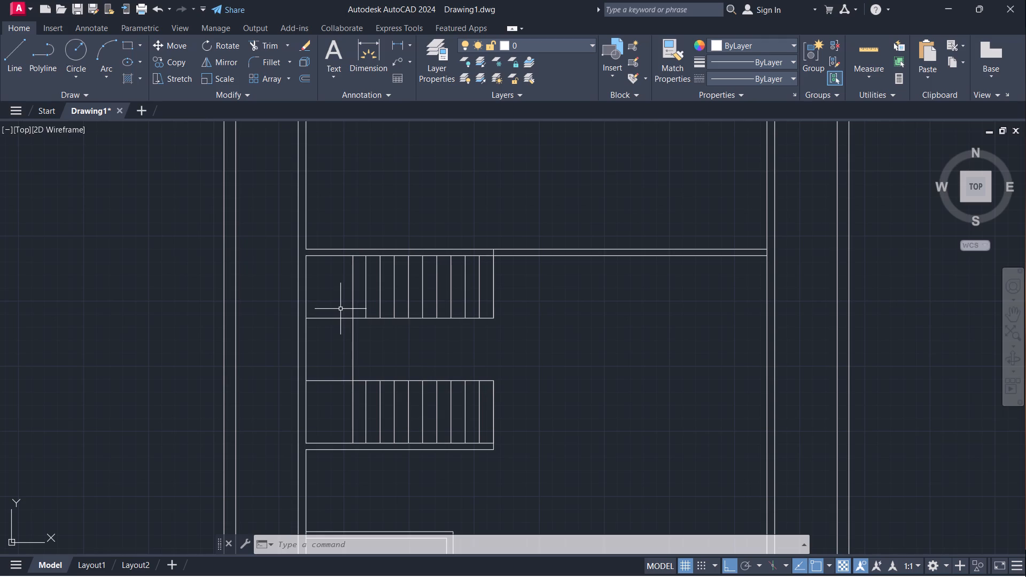
# Copy the upper flight's extended lower edge line 10" downward into the gap between the two flights.
pyautogui.press('c')
pyautogui.press('o')
pyautogui.press('Return')
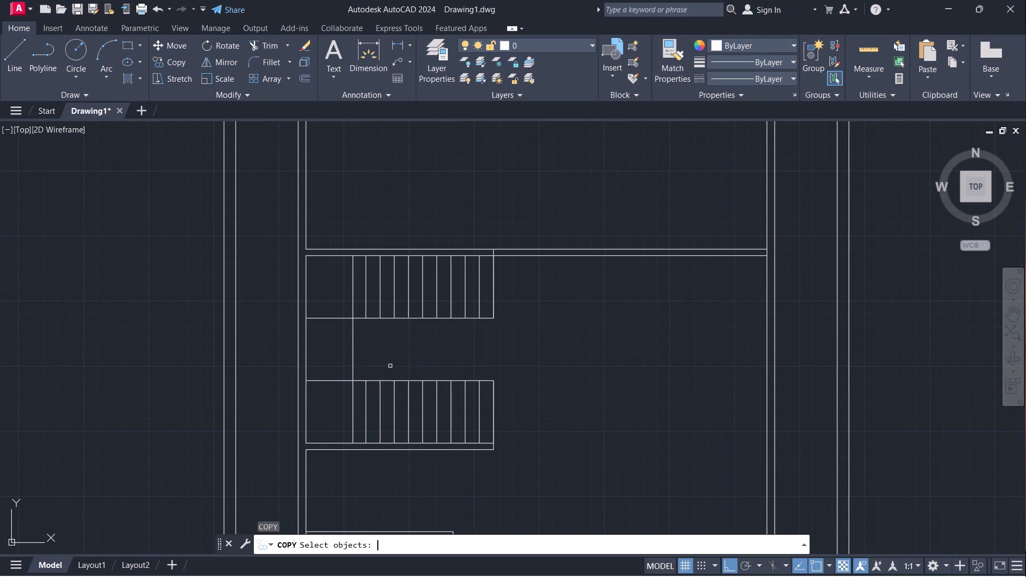
pyautogui.click(332, 318)
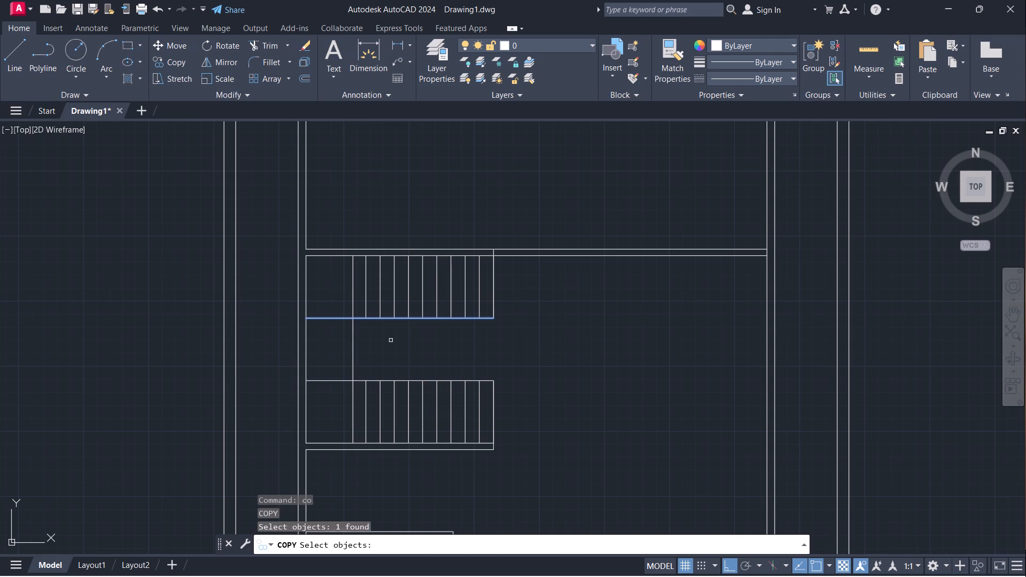
pyautogui.press('Return')
pyautogui.click(310, 318)
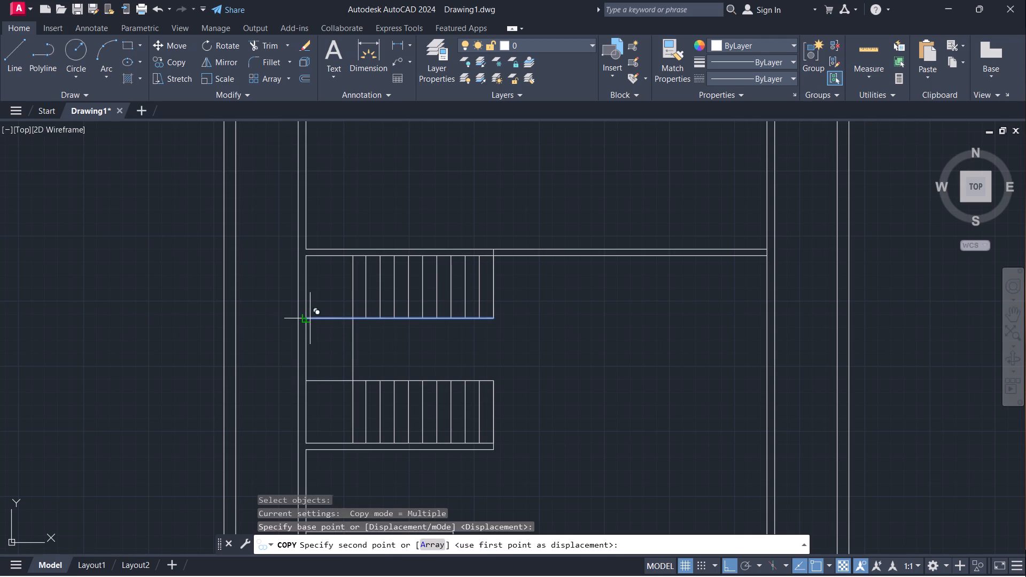
pyautogui.write('10')
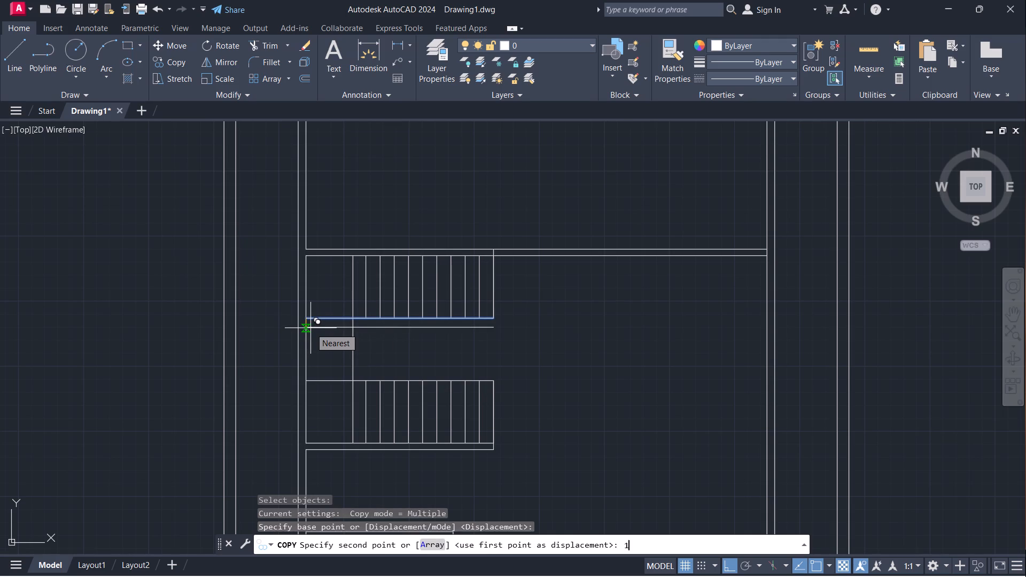
pyautogui.press('Return')
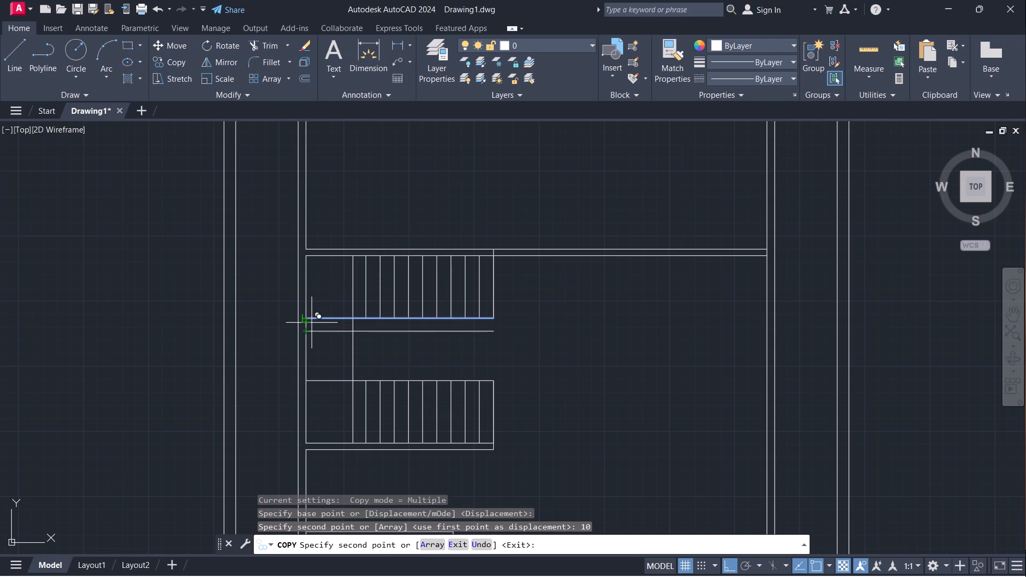
pyautogui.press('Escape')
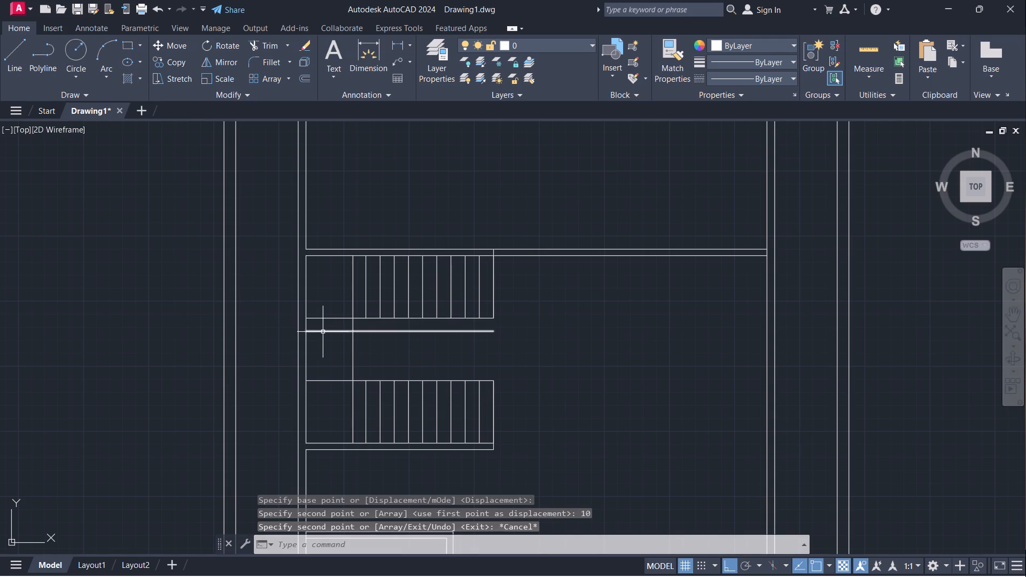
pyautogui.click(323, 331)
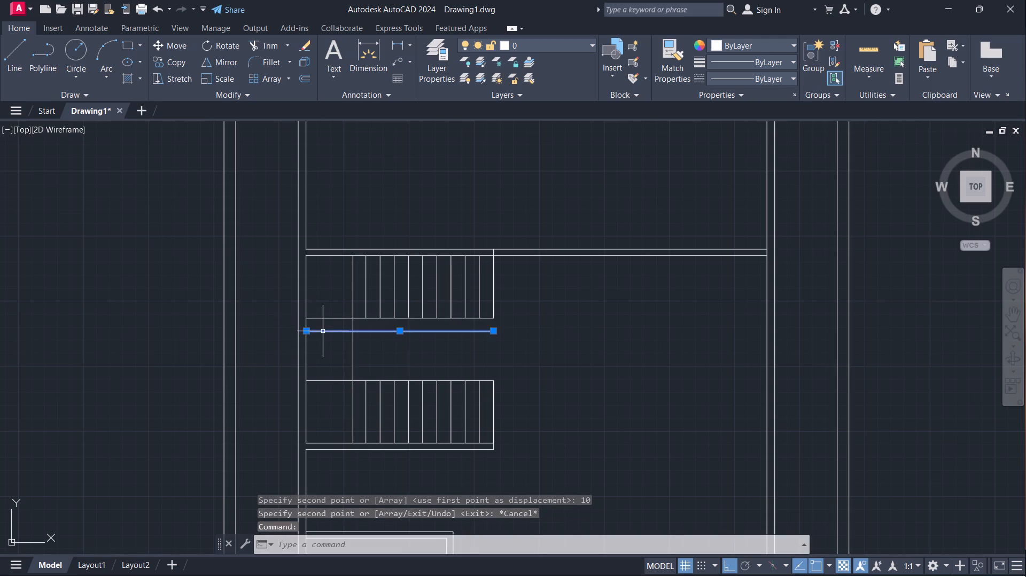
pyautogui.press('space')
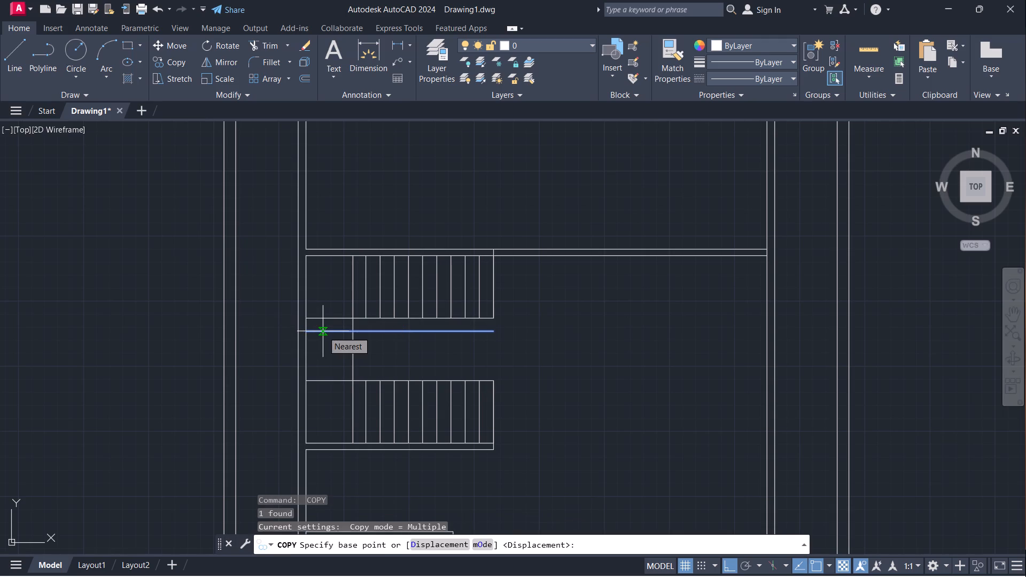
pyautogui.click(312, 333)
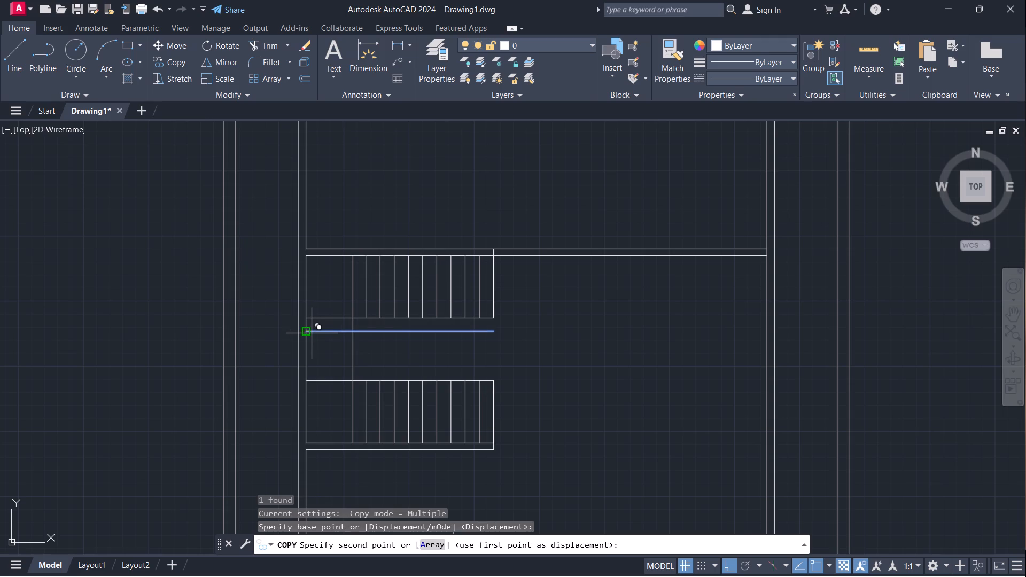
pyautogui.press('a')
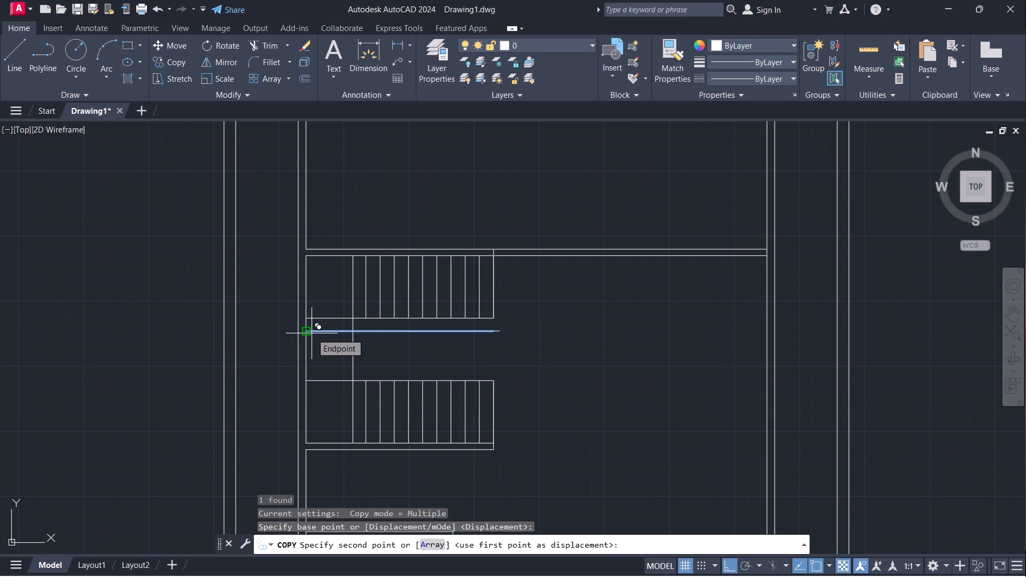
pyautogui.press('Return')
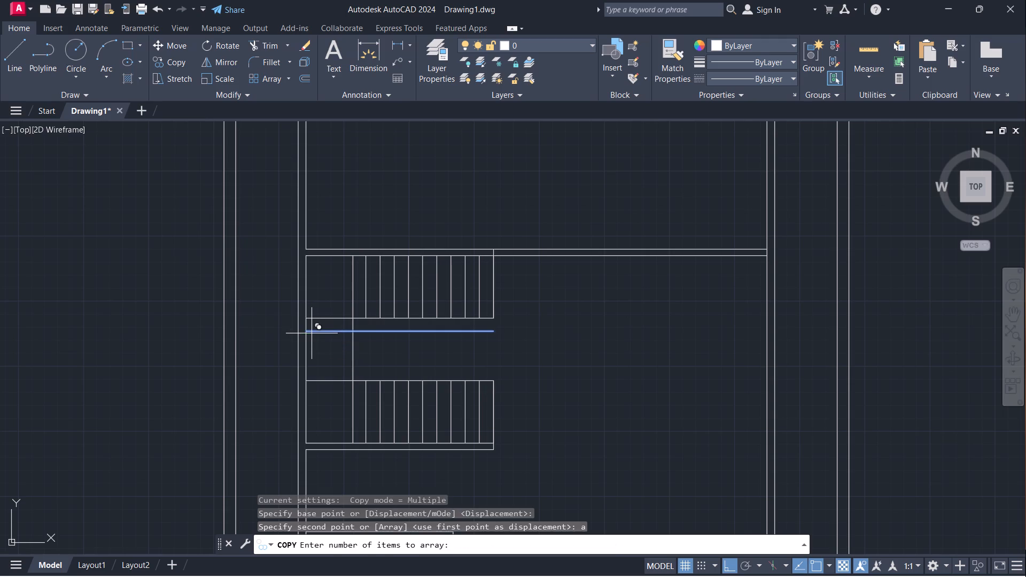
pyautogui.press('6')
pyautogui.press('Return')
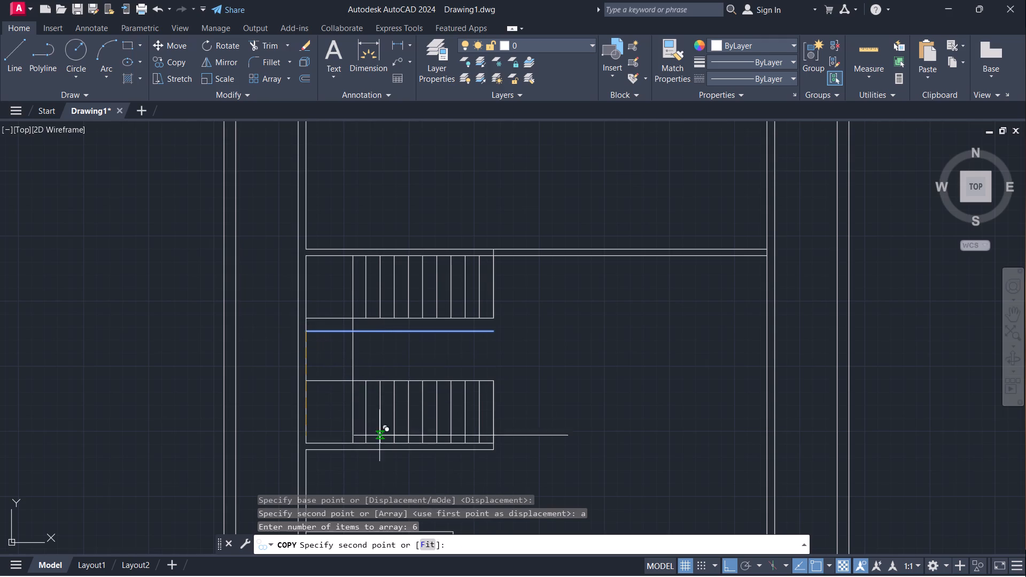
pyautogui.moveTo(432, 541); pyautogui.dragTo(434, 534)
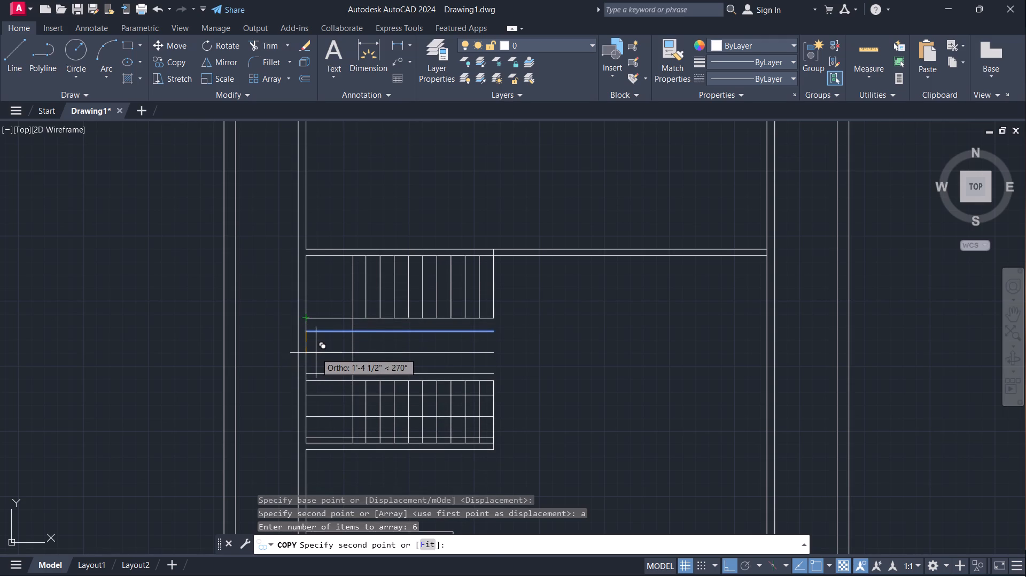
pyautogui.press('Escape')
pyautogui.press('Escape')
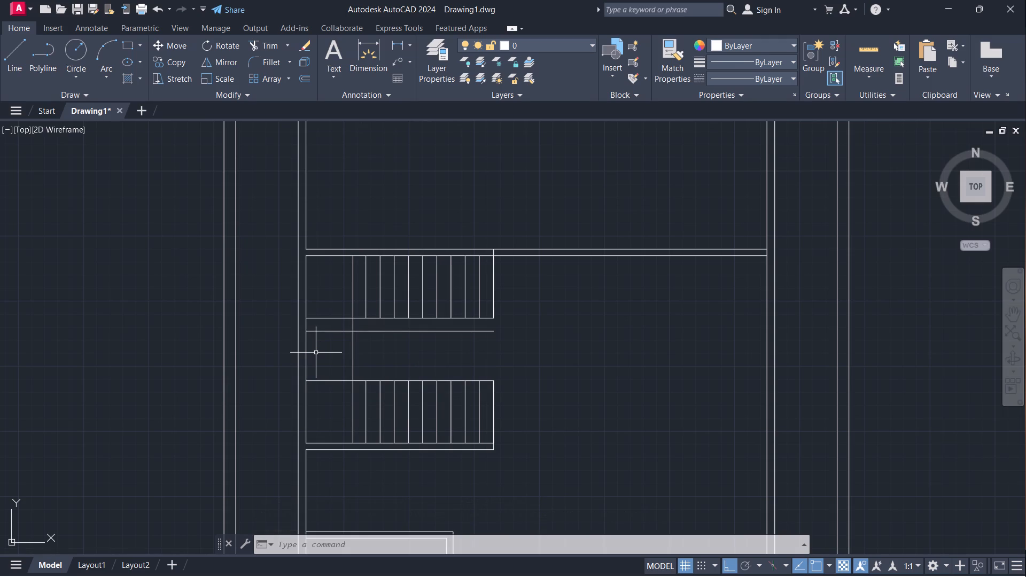
# Erase the copied horizontal line just below the upper flight's lower edge.
pyautogui.click(342, 330)
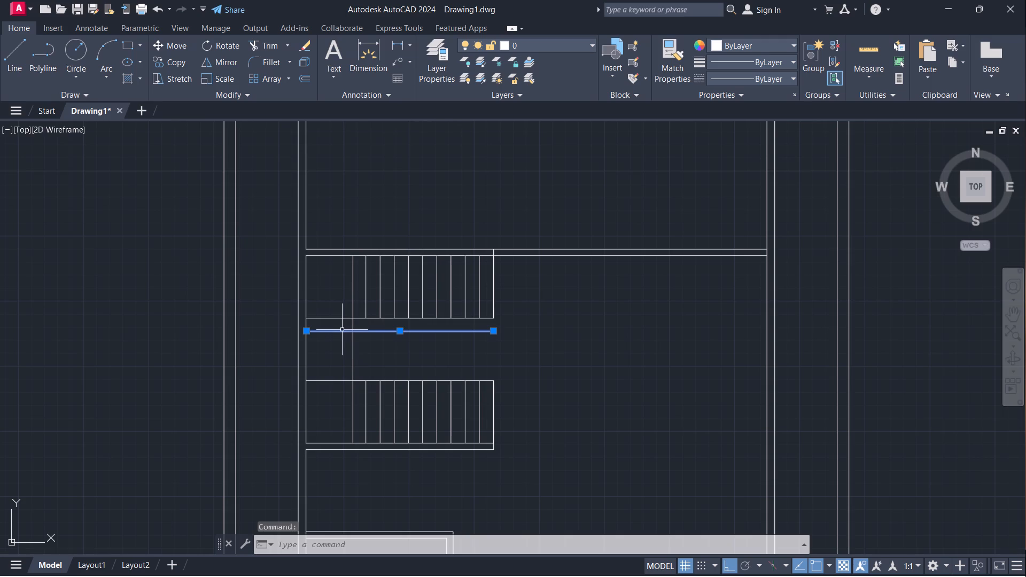
pyautogui.press('e')
pyautogui.press('Return')
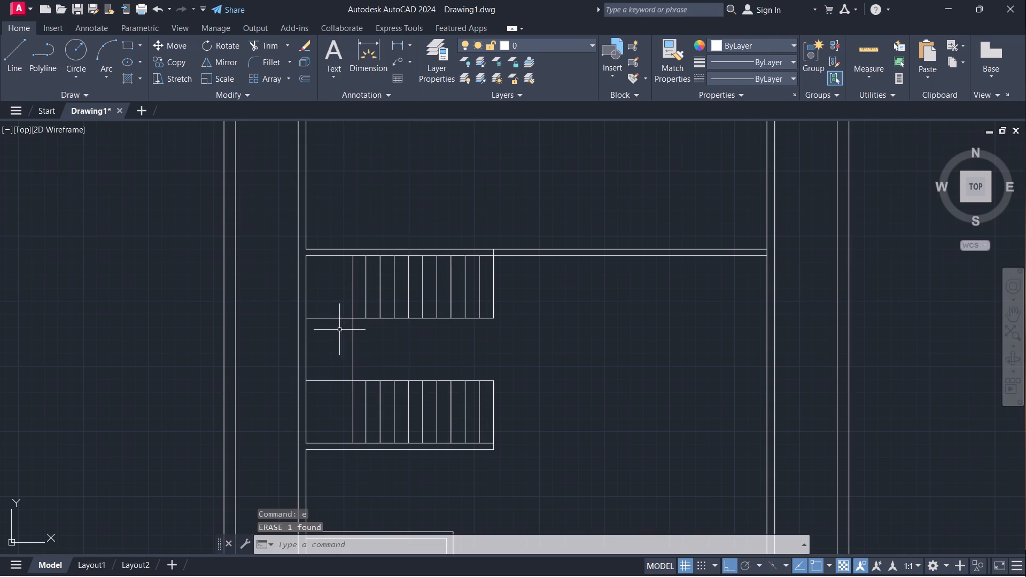
# Copy the upper flight's lower edge line as a fitted array of 6 items down to the lower flight's upper edge.
pyautogui.click(328, 318)
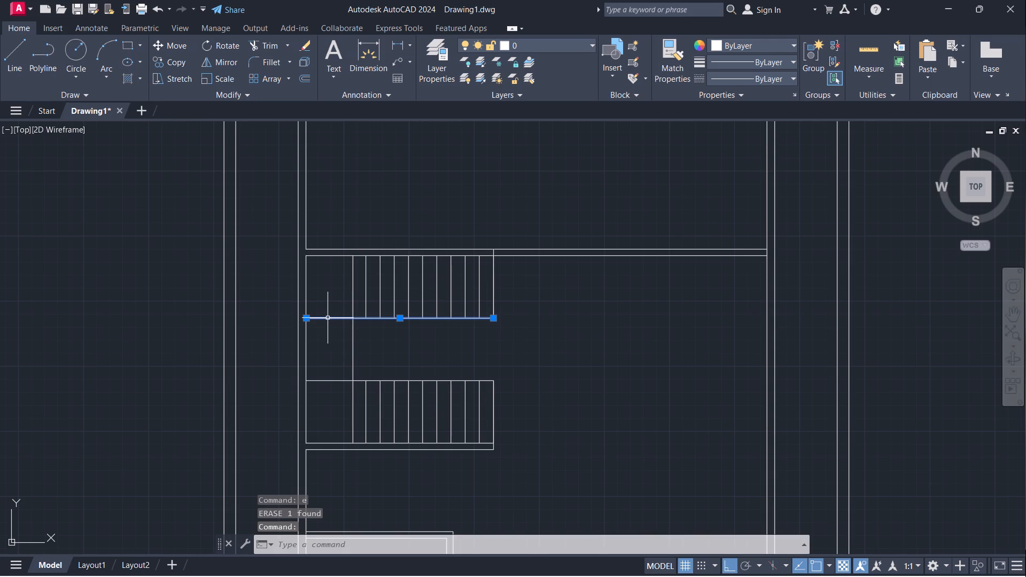
pyautogui.write('co')
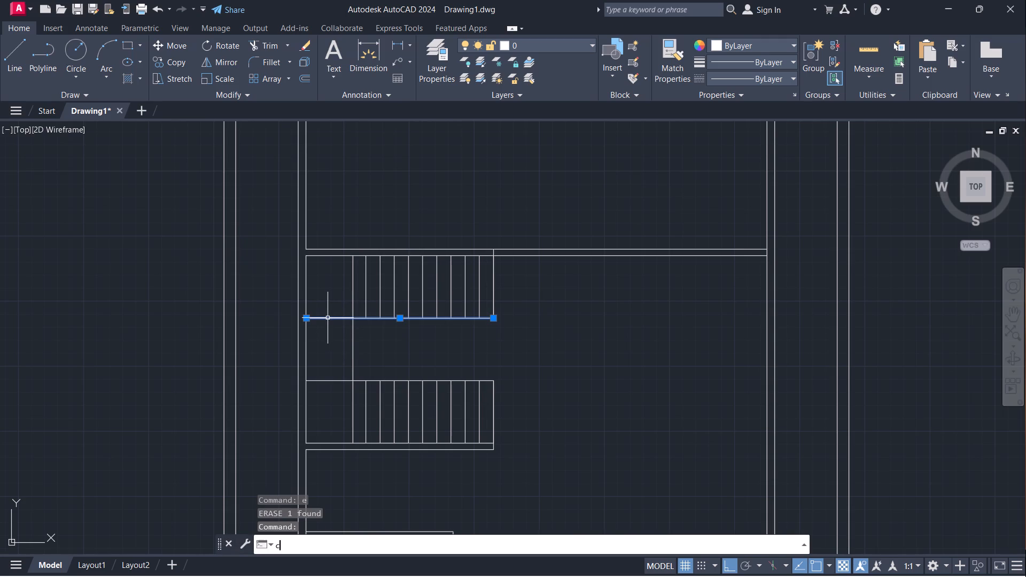
pyautogui.press('Return')
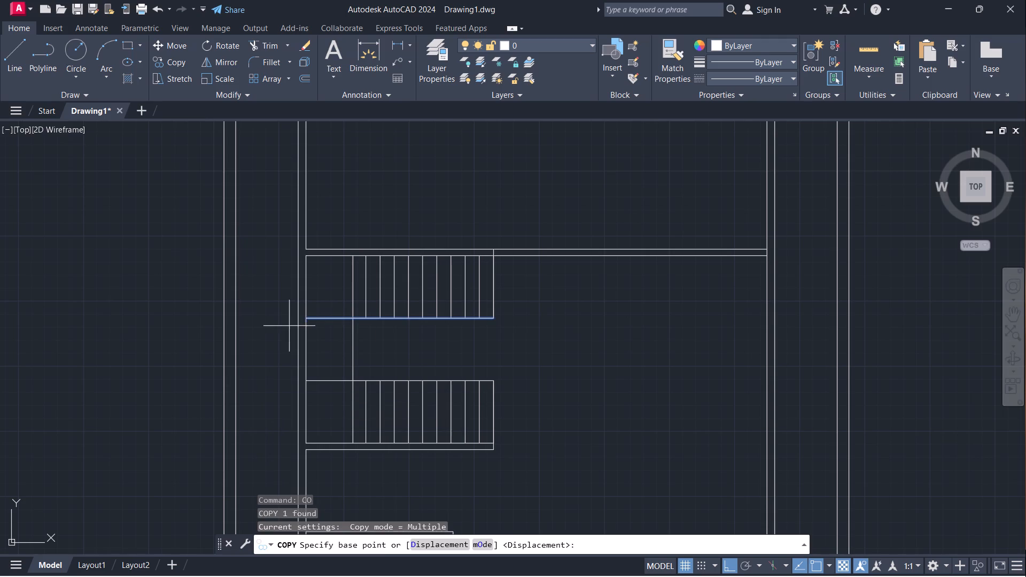
pyautogui.click(304, 318)
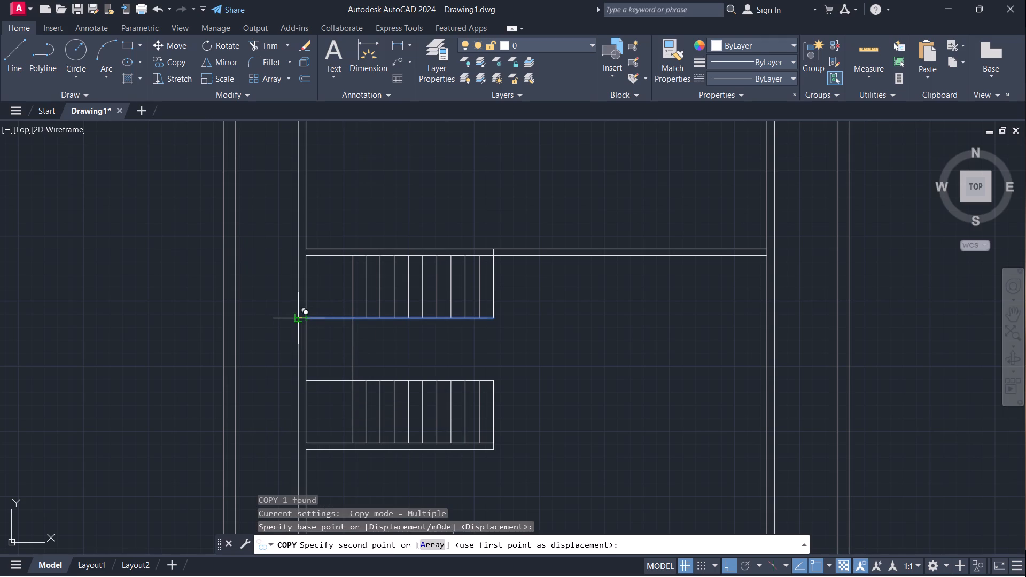
pyautogui.press('a')
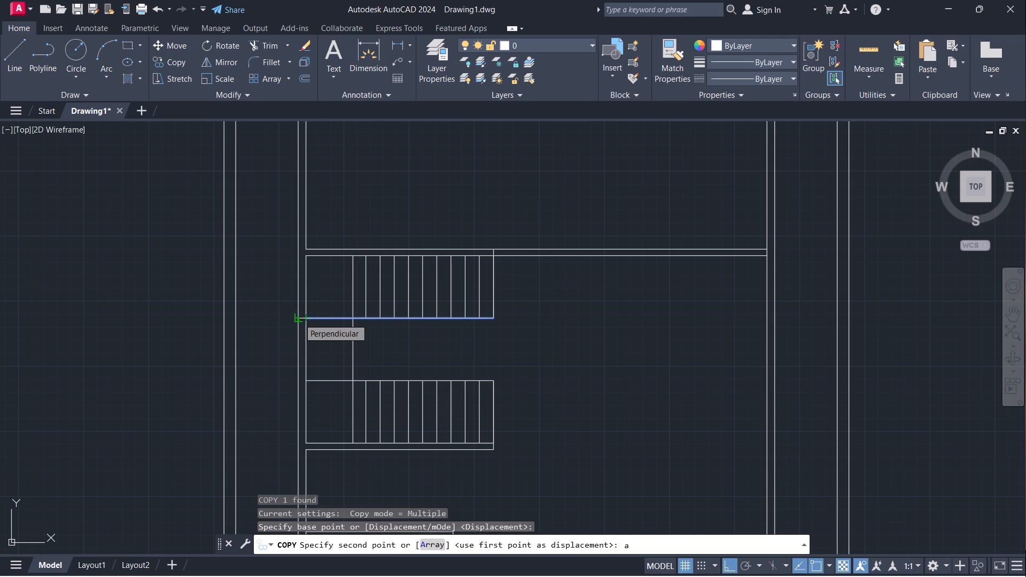
pyautogui.press('Return')
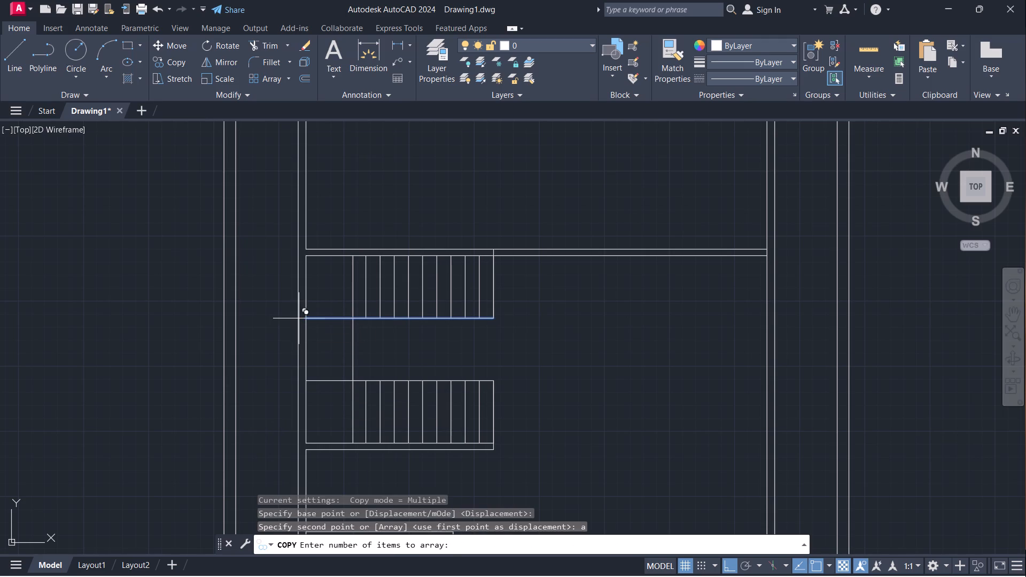
pyautogui.press('6')
pyautogui.press('Return')
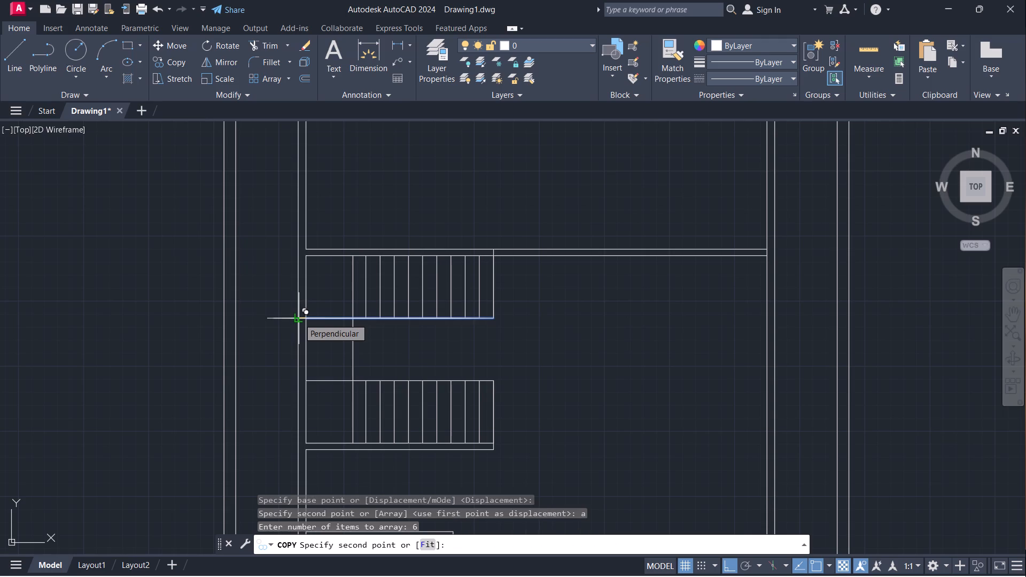
pyautogui.press('f')
pyautogui.press('Return')
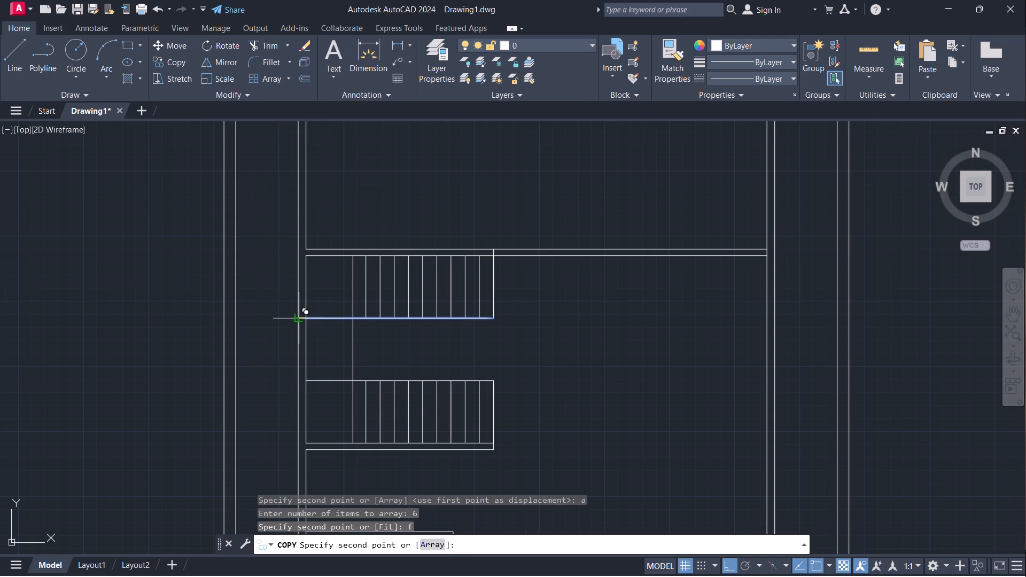
pyautogui.click(307, 381)
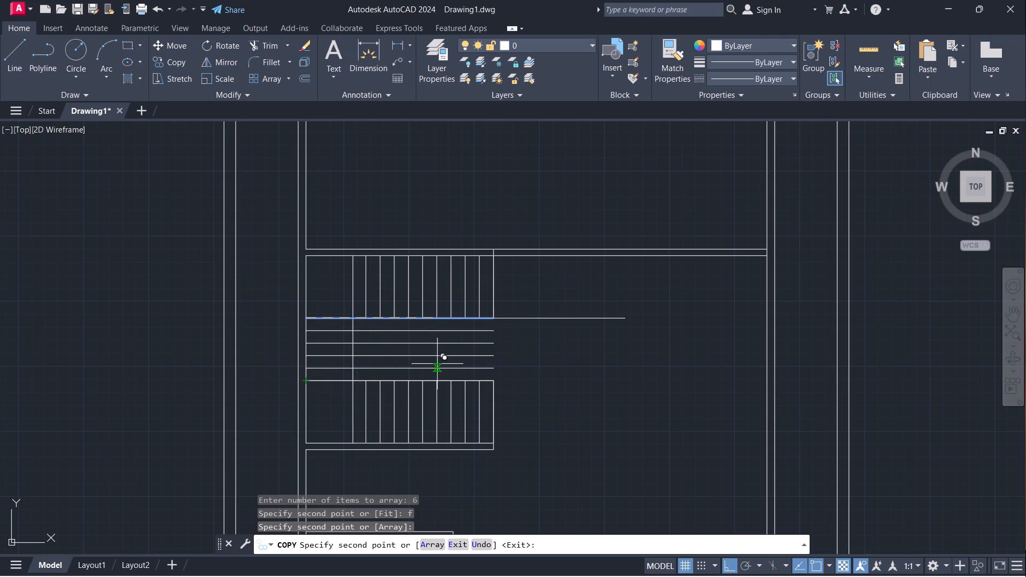
pyautogui.press('Escape')
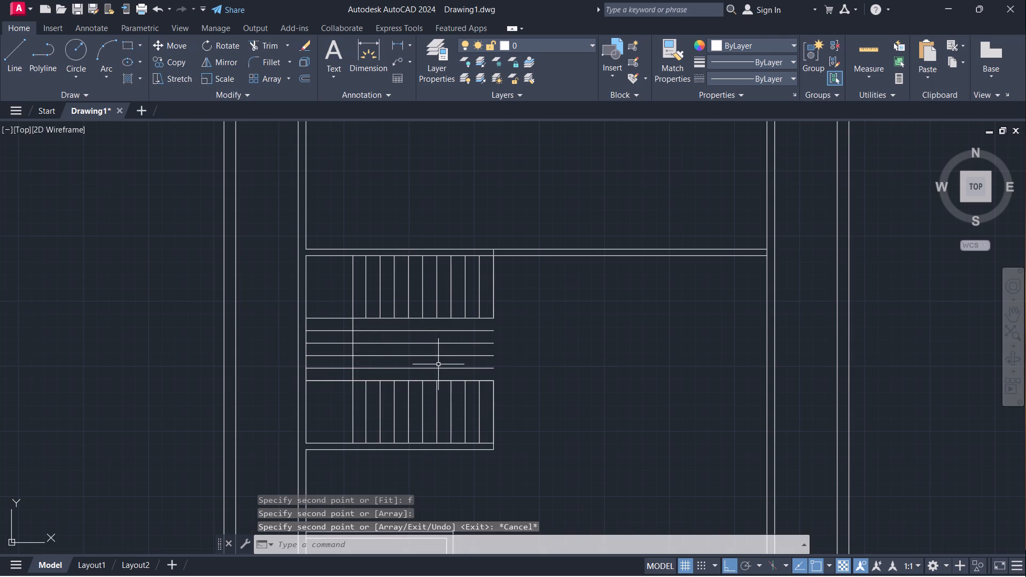
# Trim the four arrayed lines between the flights back to the landing's vertical line, keeping only the parts beside the inner wall.
pyautogui.write('tr')
pyautogui.press('Return')
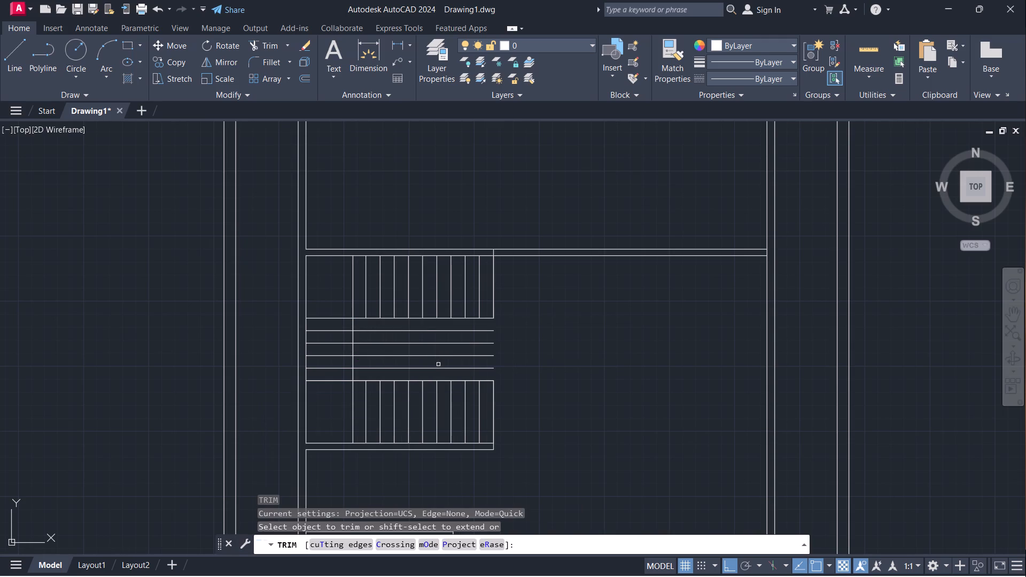
pyautogui.moveTo(440, 325); pyautogui.dragTo(446, 346)
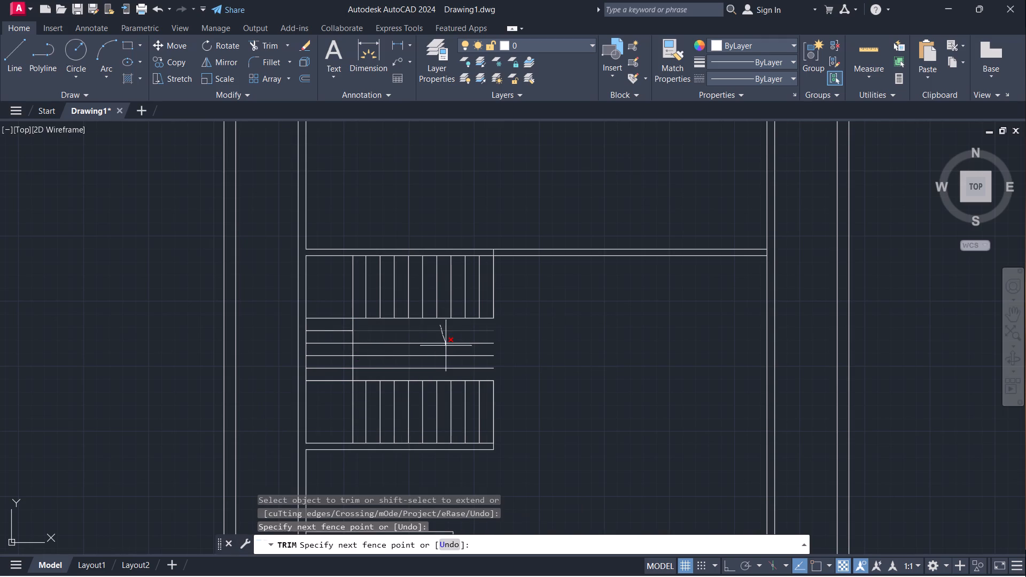
pyautogui.moveTo(446, 346); pyautogui.dragTo(446, 371)
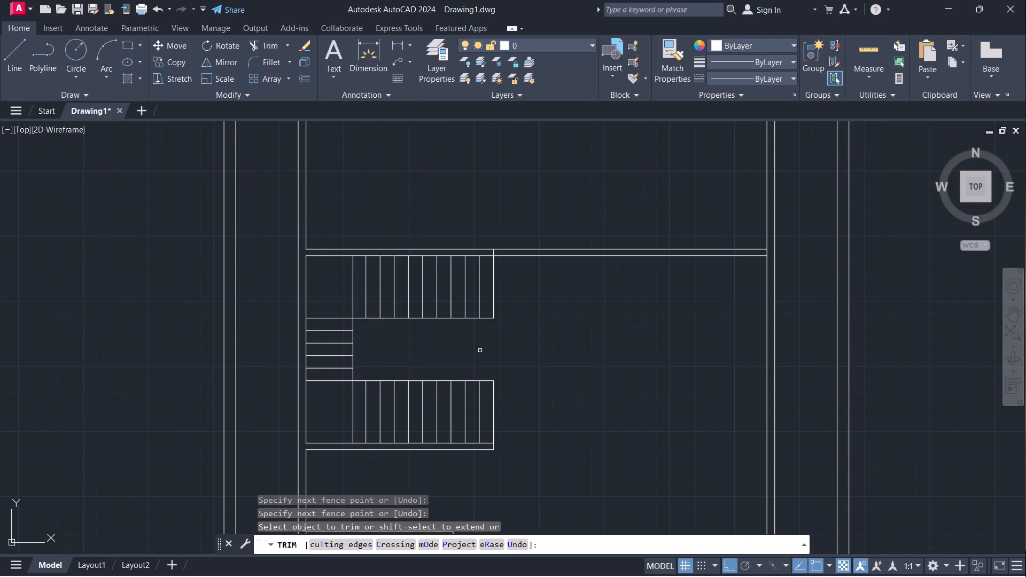
pyautogui.scroll(-1, 486, 357)
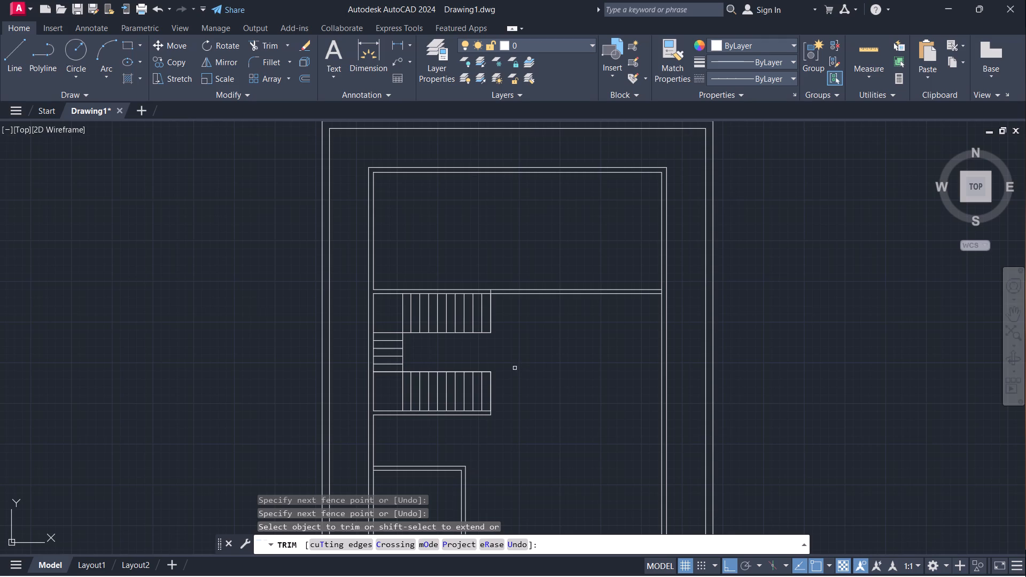
pyautogui.scroll(-1, 521, 385)
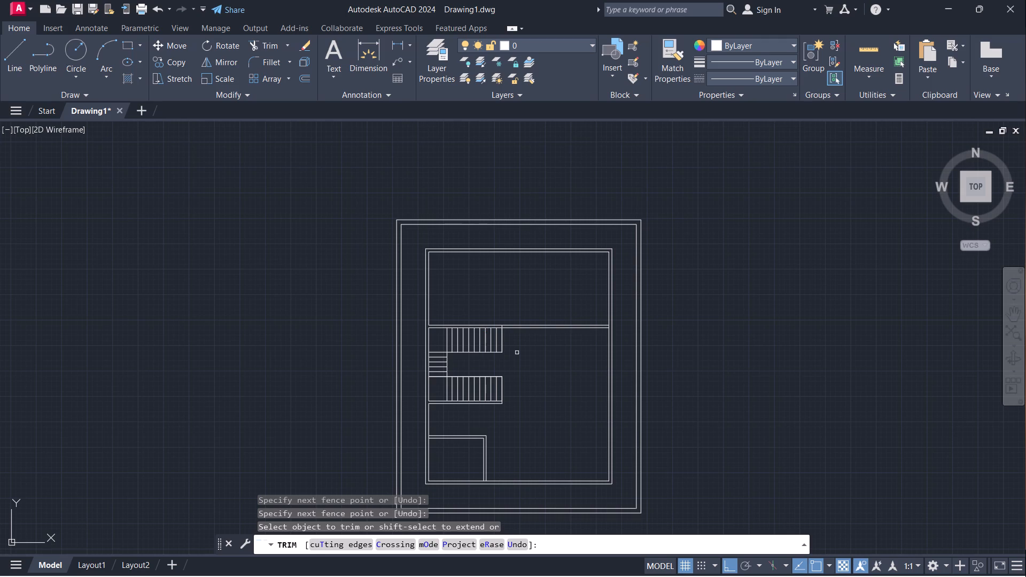
pyautogui.press('Escape')
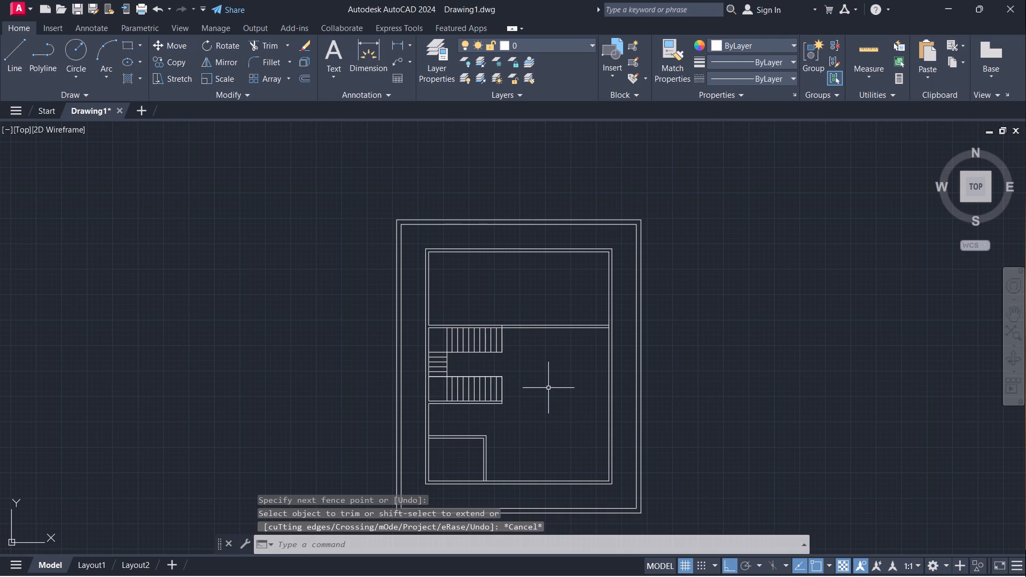
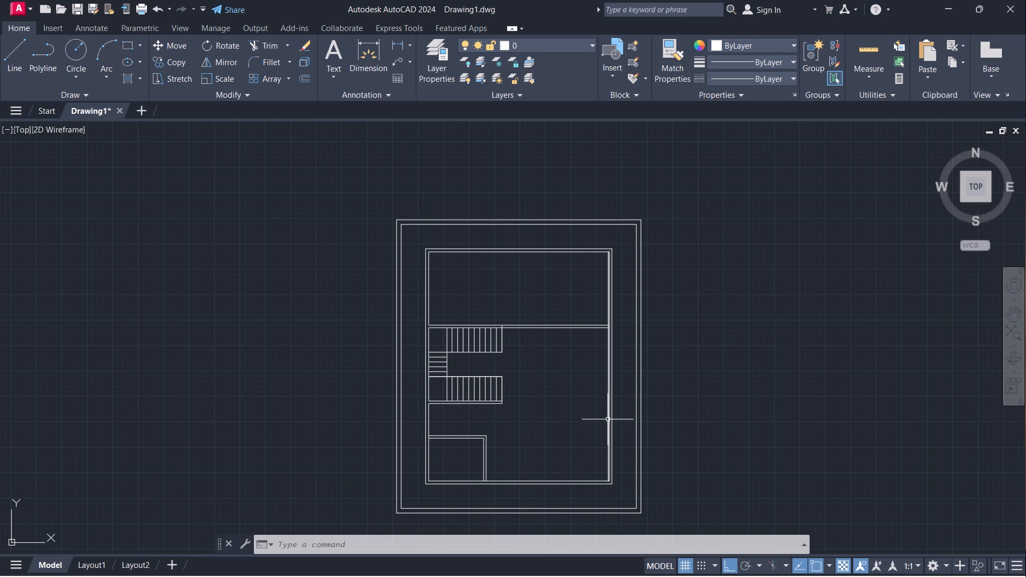
# Offset the inner face line of the building's right-hand wall 10' inward to start a vertical partition.
pyautogui.press('o')
pyautogui.press('Return')
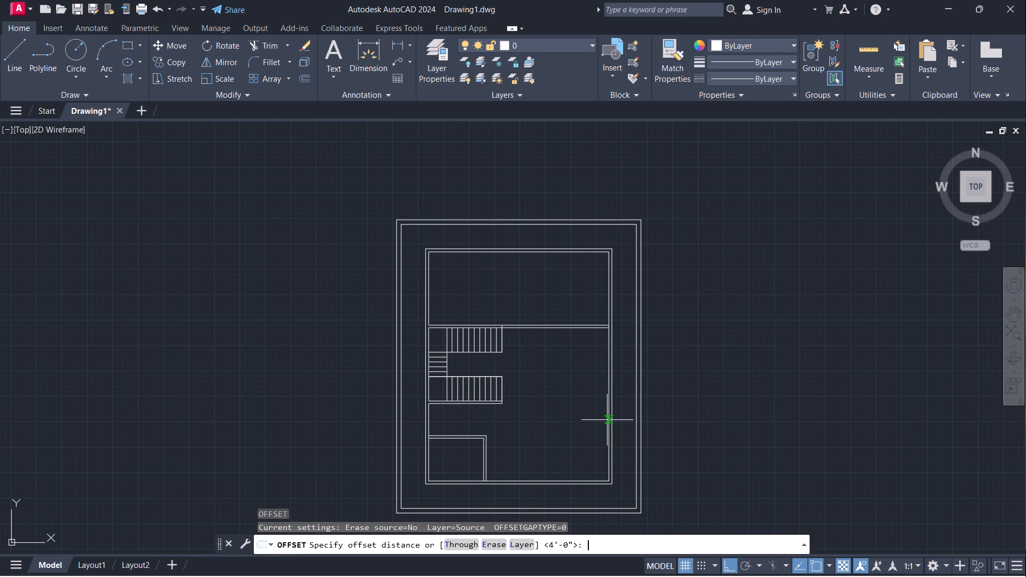
pyautogui.click(610, 420)
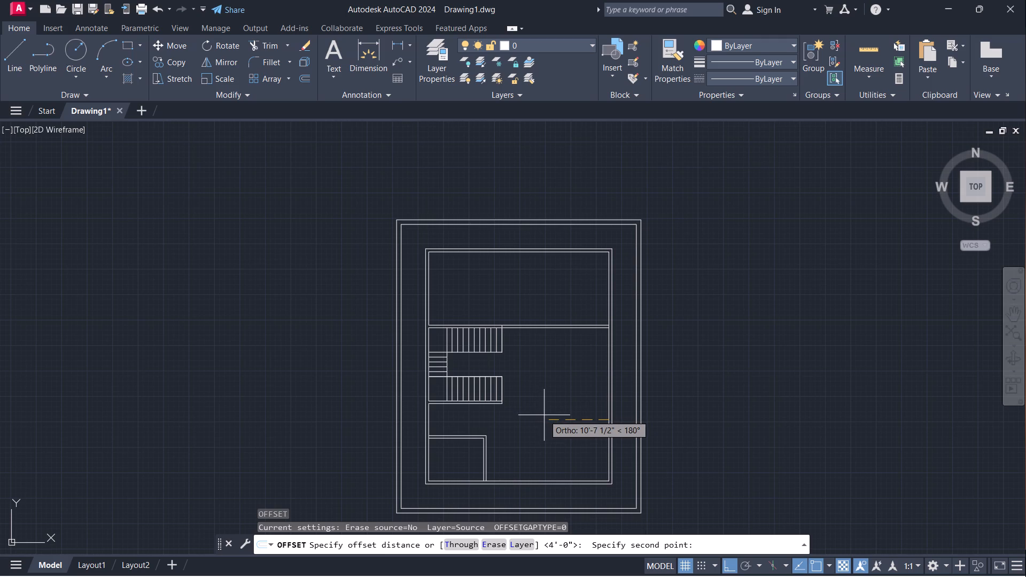
pyautogui.write('10')
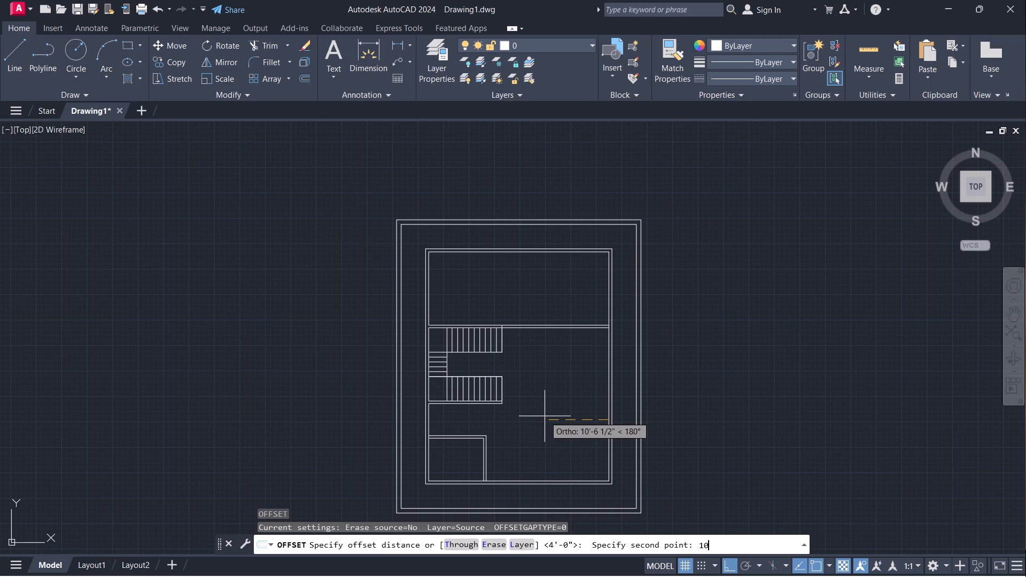
pyautogui.press("'")
pyautogui.press('Return')
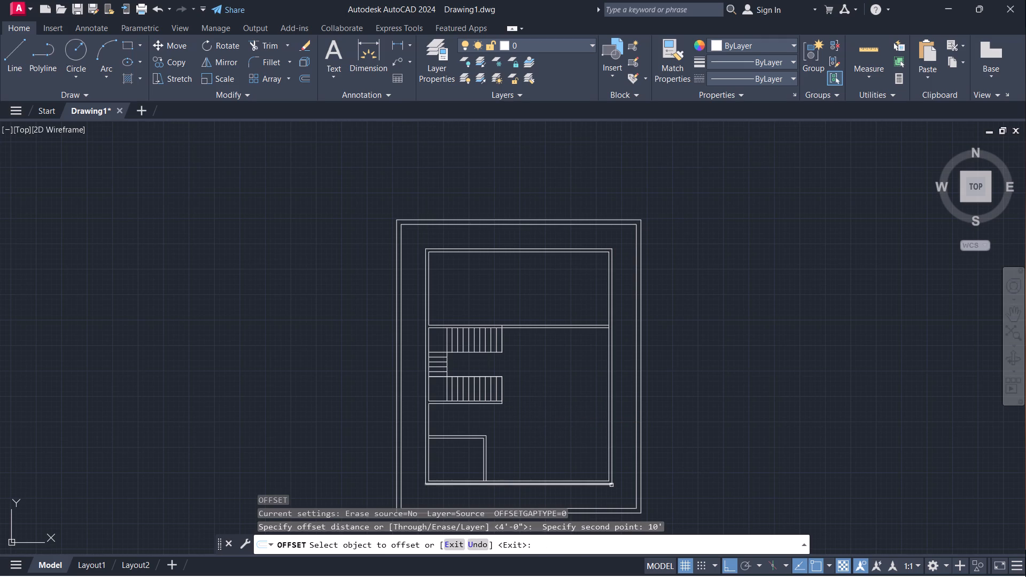
pyautogui.click(609, 450)
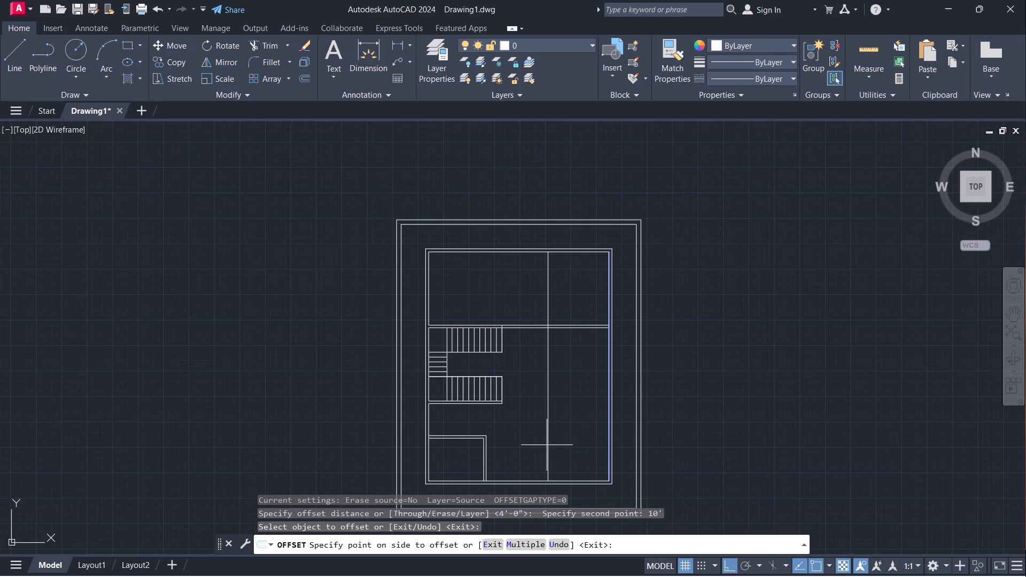
pyautogui.click(550, 442)
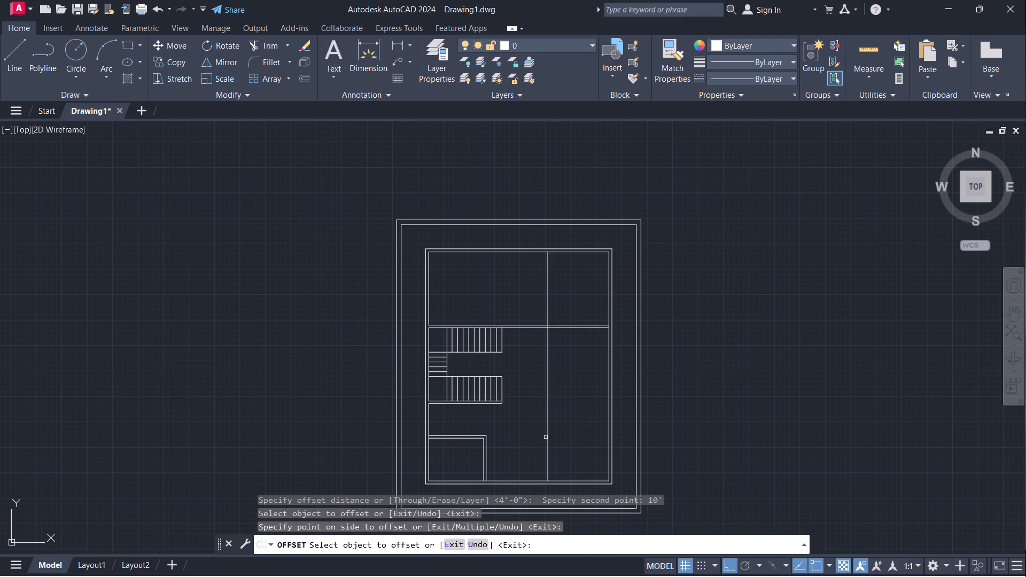
# Offset the new vertical partition line 5" toward the staircase to give the partition its thickness.
pyautogui.press('space')
pyautogui.press('space')
pyautogui.click(546, 437)
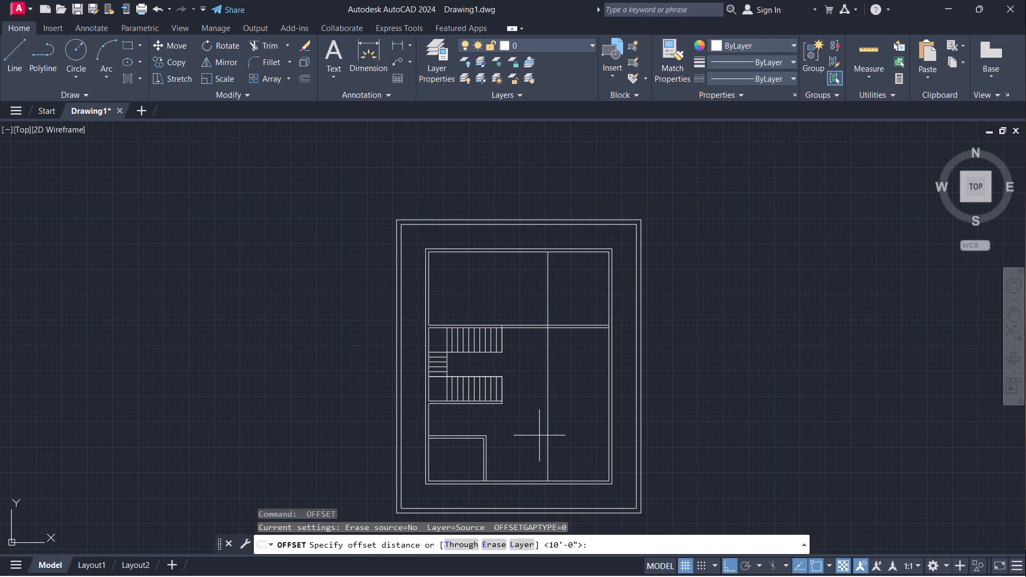
pyautogui.click(548, 435)
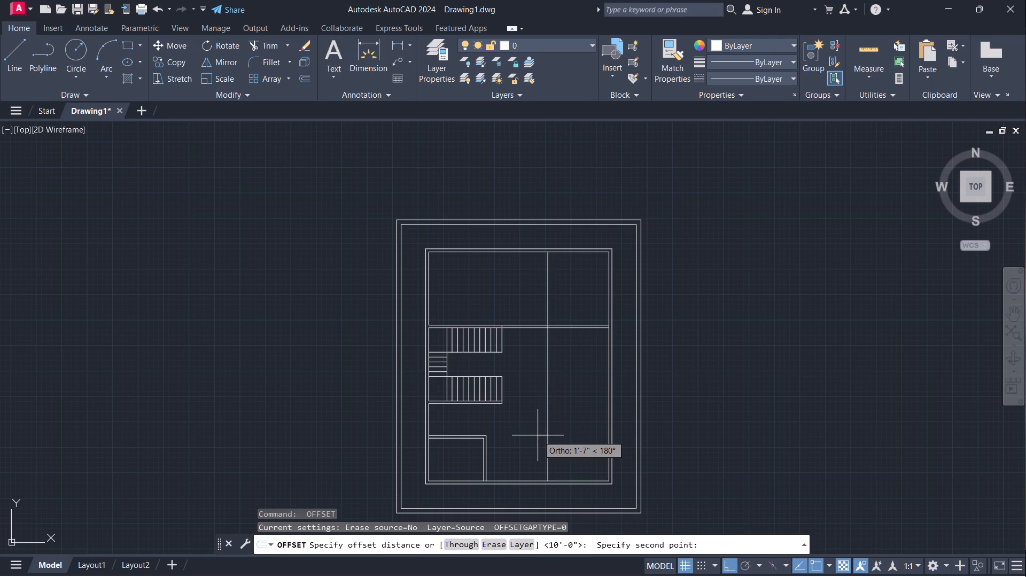
pyautogui.press('5')
pyautogui.press('Return')
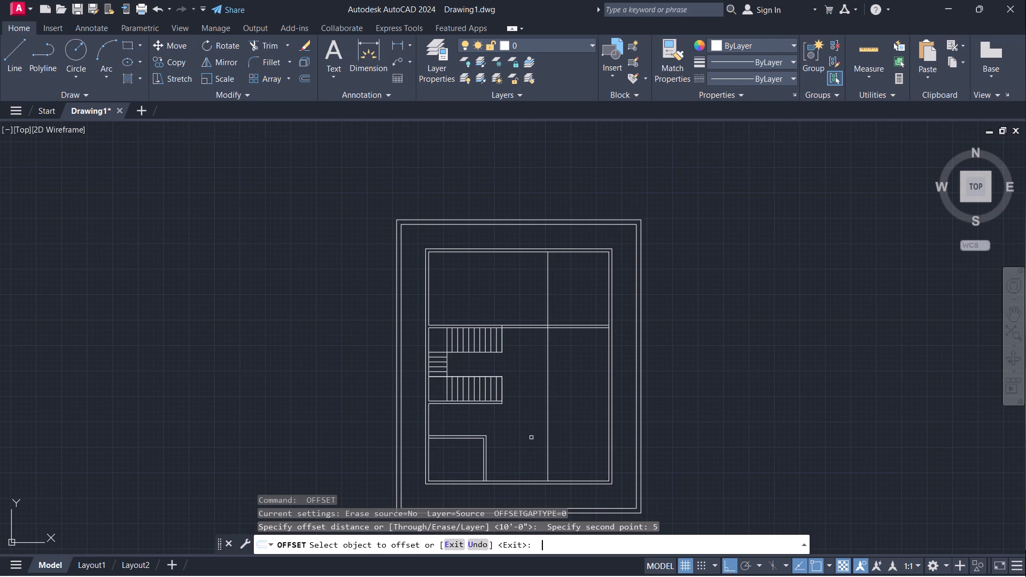
pyautogui.click(547, 438)
pyautogui.click(486, 437)
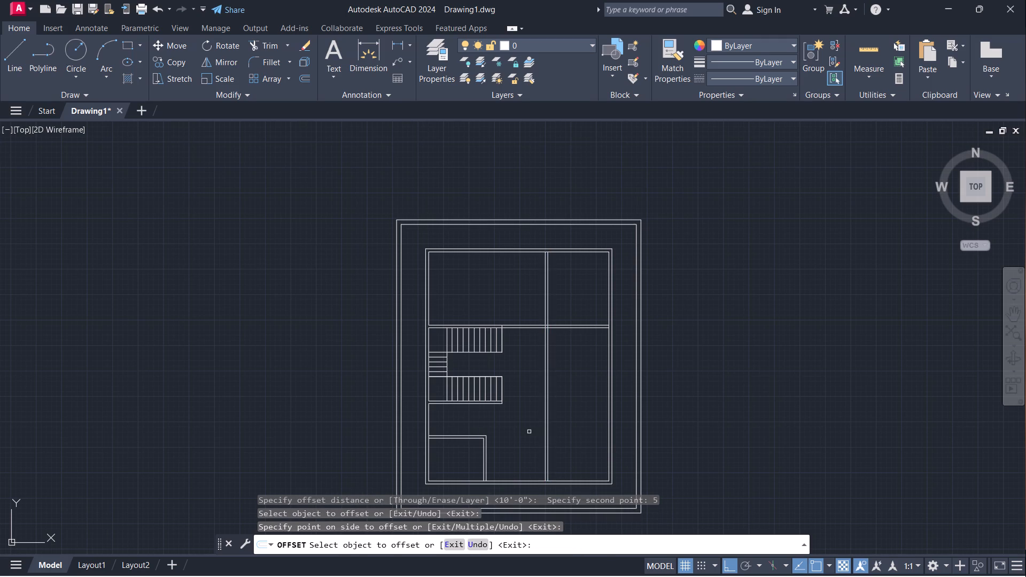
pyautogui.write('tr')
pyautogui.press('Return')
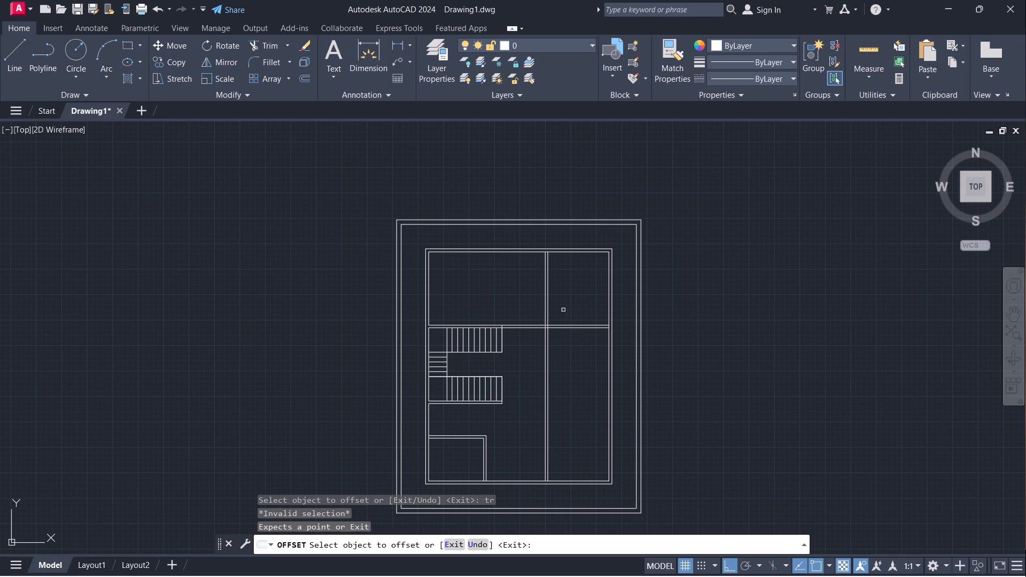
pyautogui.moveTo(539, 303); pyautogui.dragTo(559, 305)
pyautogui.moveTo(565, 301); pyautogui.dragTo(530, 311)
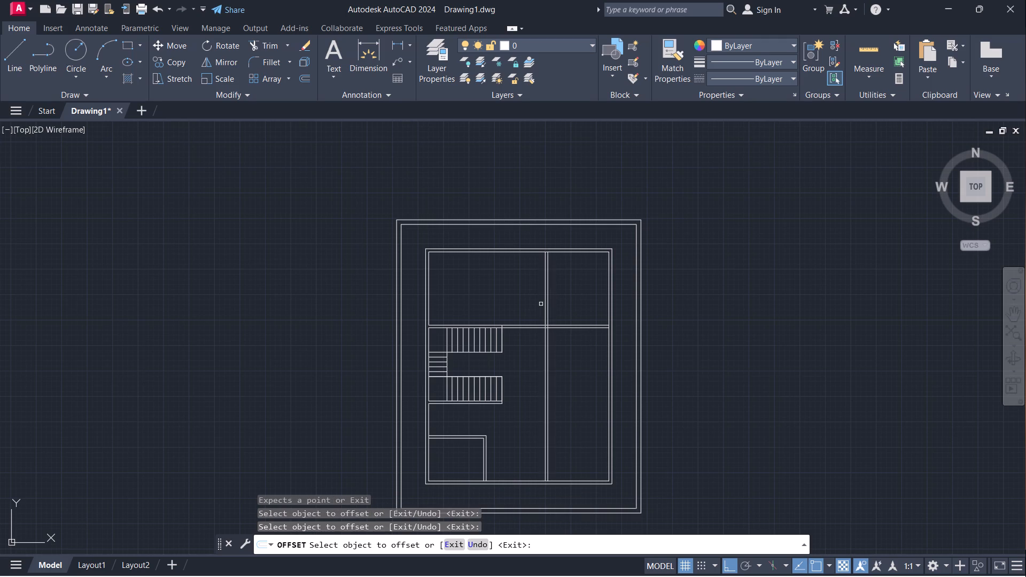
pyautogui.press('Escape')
# Trim both vertical partition lines above the horizontal wall over the stairs, including the short stubs inside that wall's thickness.
pyautogui.write('tr')
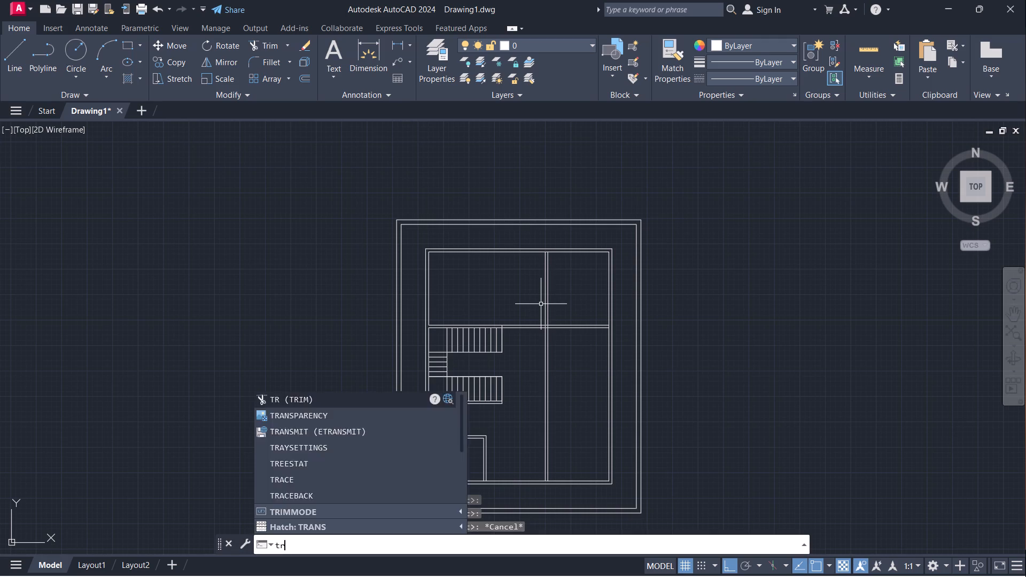
pyautogui.press('Return')
pyautogui.moveTo(541, 304); pyautogui.dragTo(564, 304)
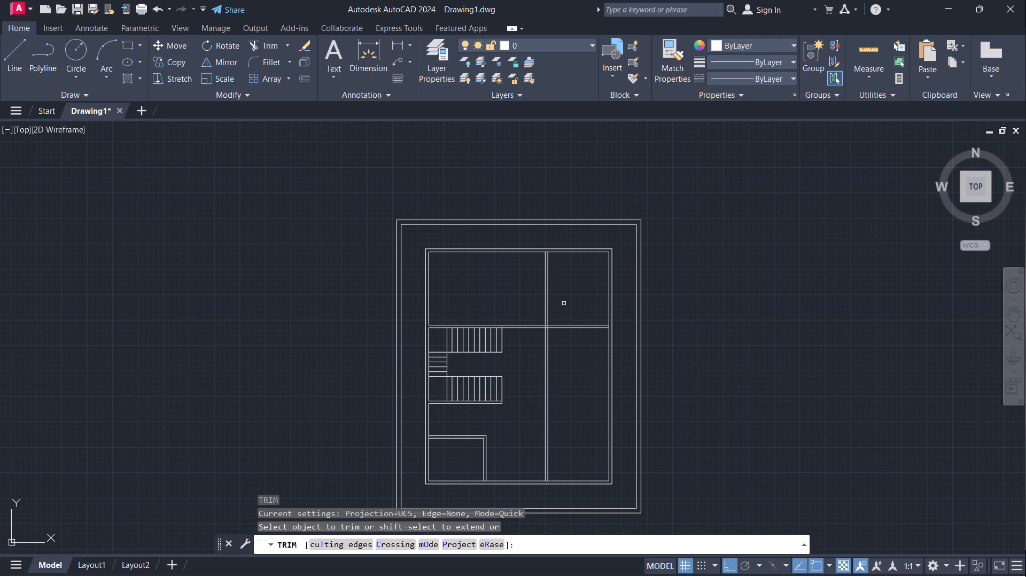
pyautogui.moveTo(568, 297); pyautogui.dragTo(530, 303)
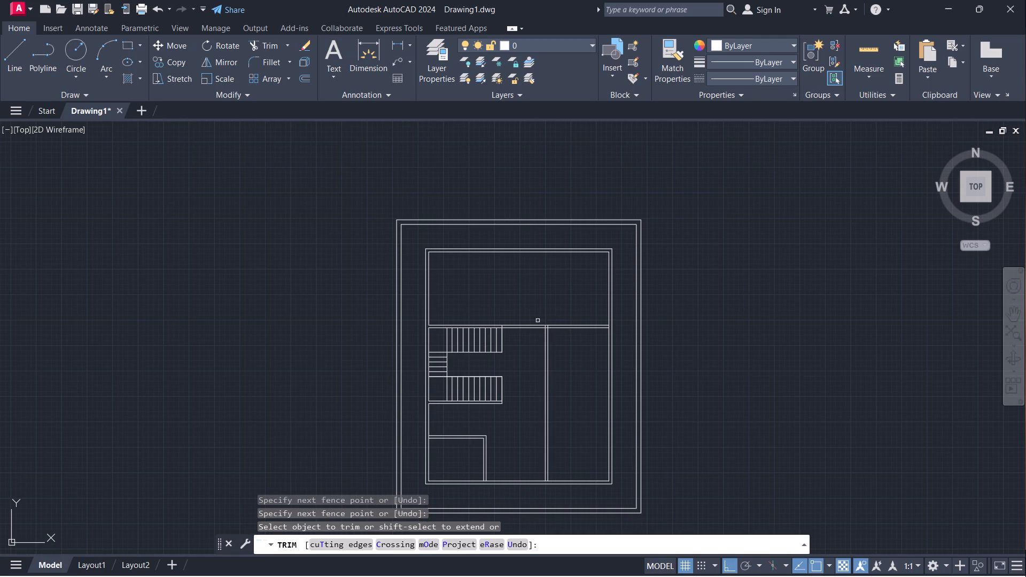
pyautogui.scroll(3, 537, 321)
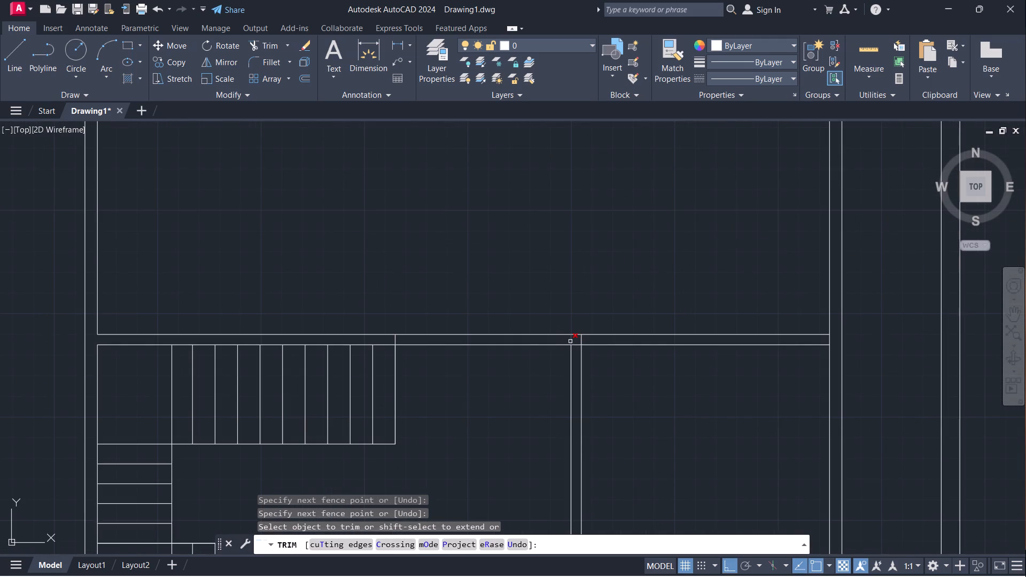
pyautogui.click(570, 341)
pyautogui.click(580, 338)
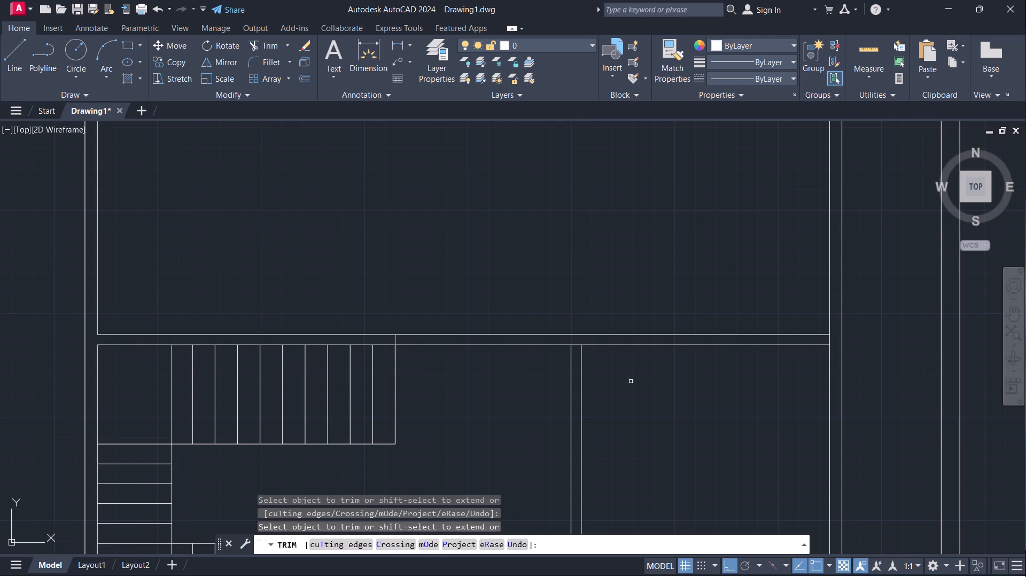
pyautogui.scroll(-1, 631, 384)
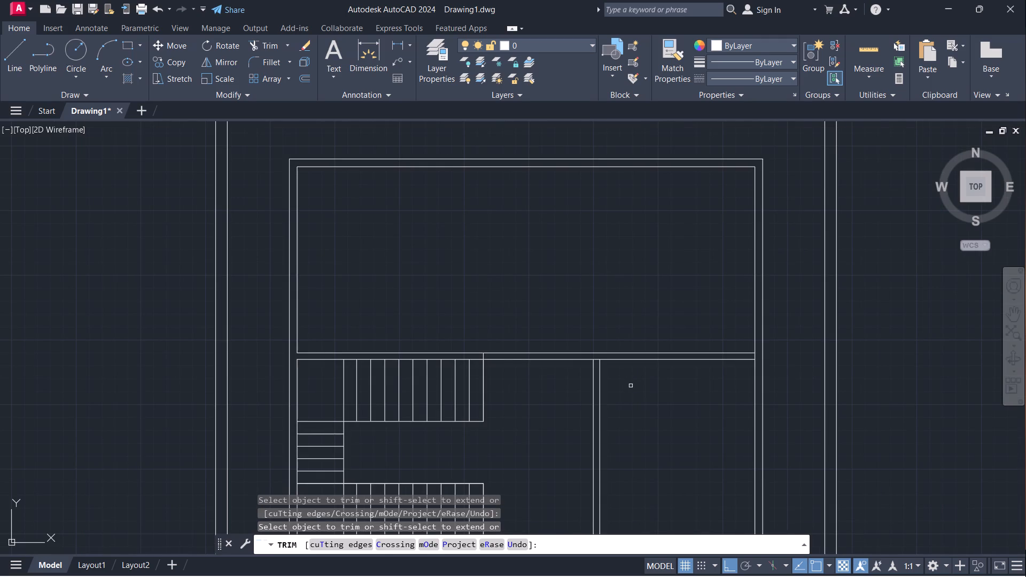
pyautogui.press('Escape')
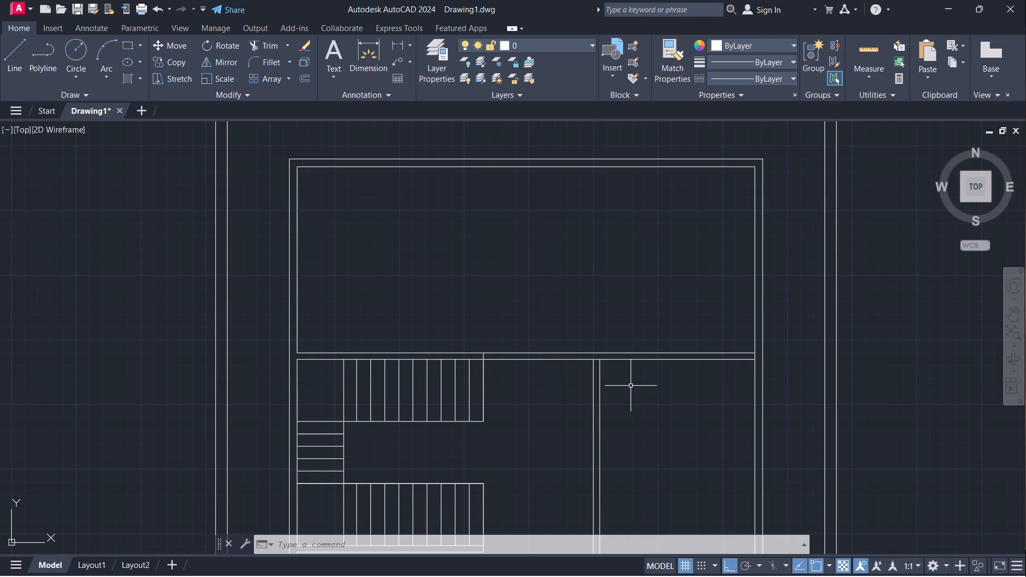
pyautogui.press('Escape')
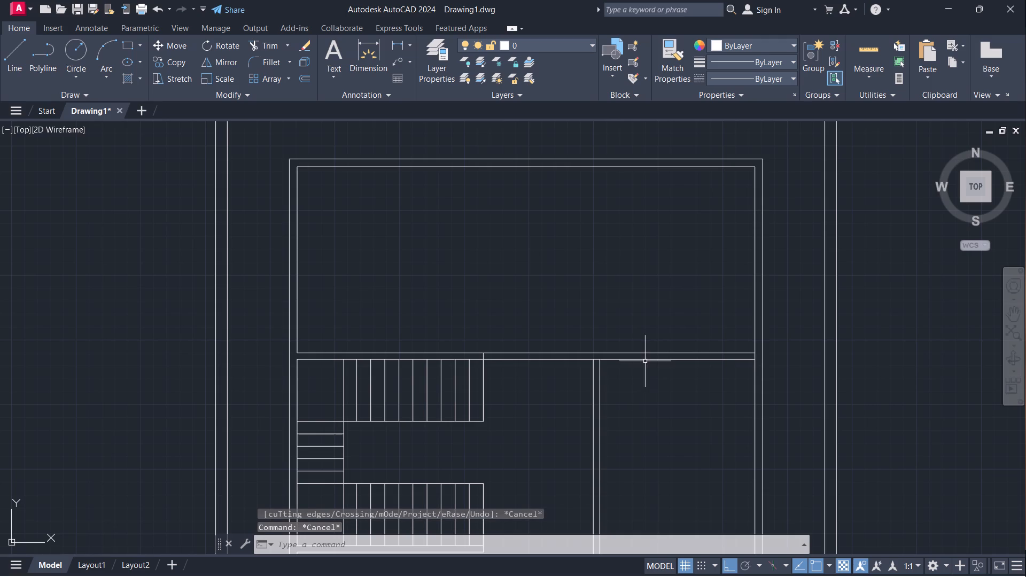
# Offset the inner face line of the building's bottom wall 10' upward to start a horizontal partition.
pyautogui.scroll(-1, 649, 360)
pyautogui.scroll(-2, 655, 406)
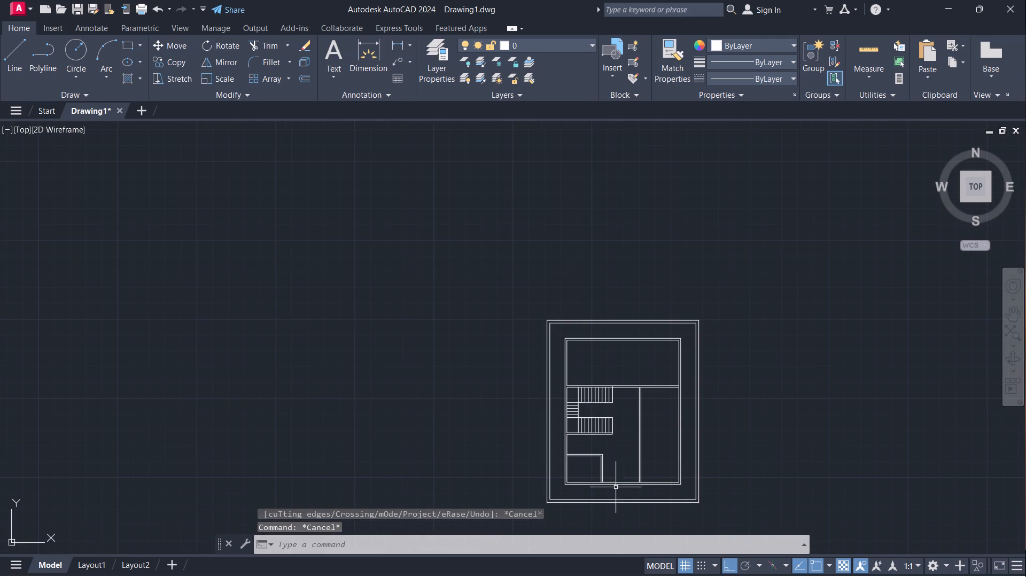
pyautogui.scroll(3, 616, 487)
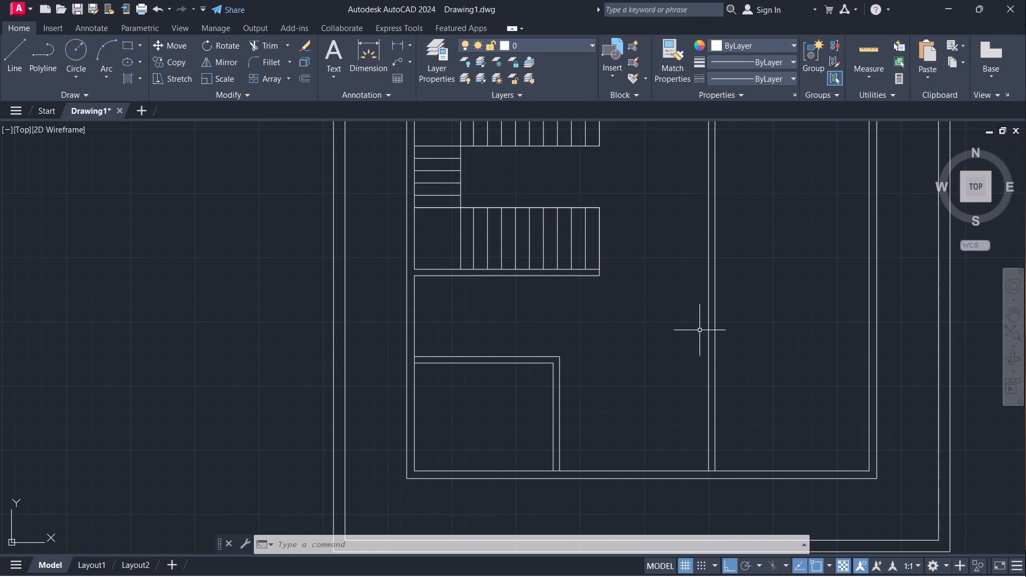
pyautogui.press('o')
pyautogui.press('Return')
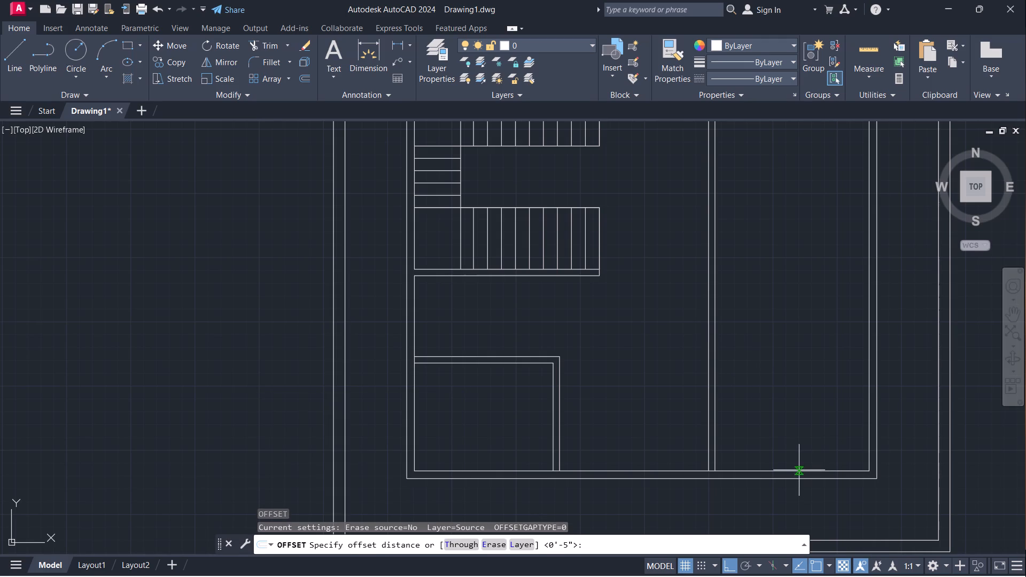
pyautogui.moveTo(796, 472); pyautogui.dragTo(802, 459)
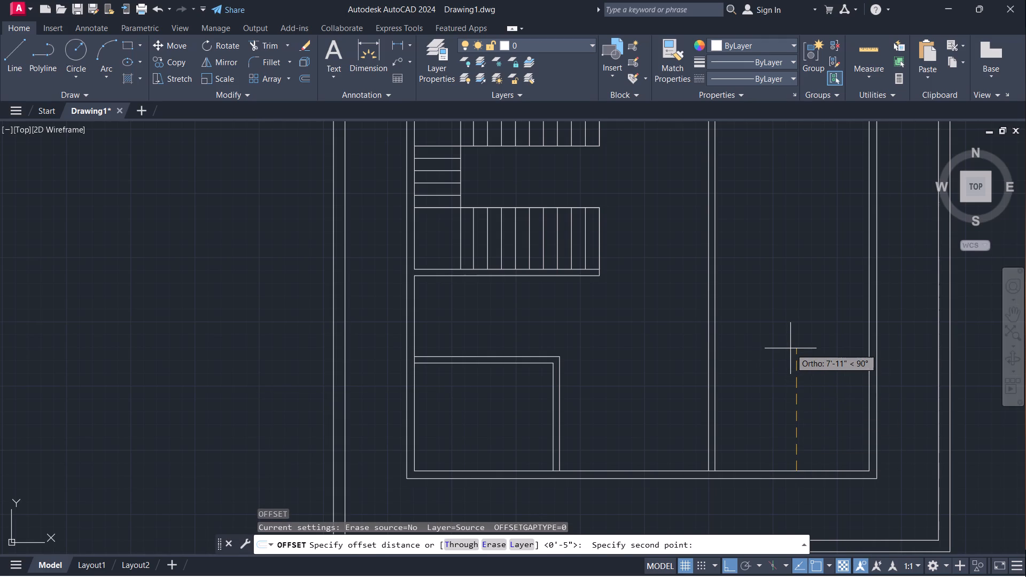
pyautogui.write('10')
pyautogui.write(";'")
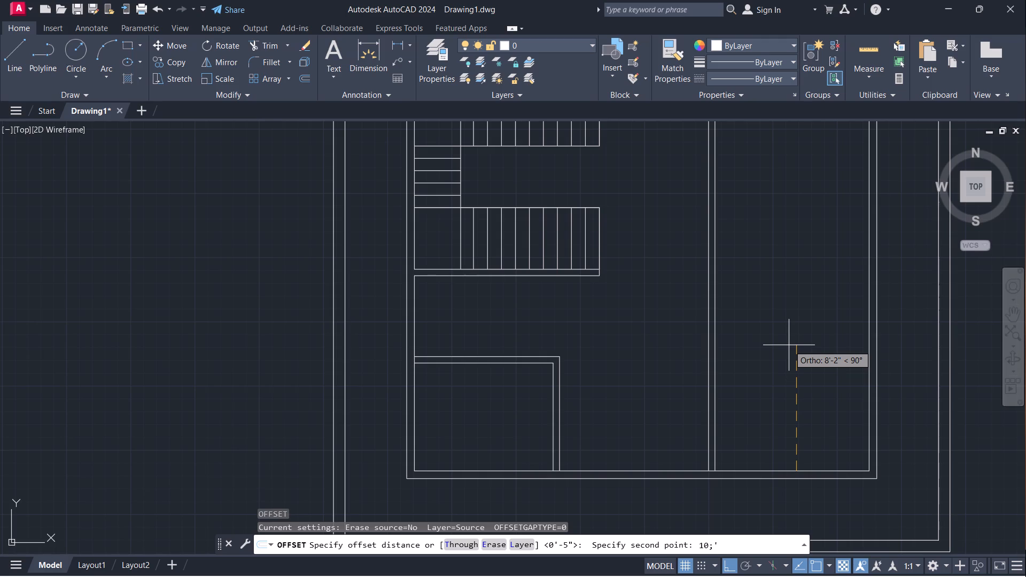
pyautogui.press('BackSpace')
pyautogui.press('BackSpace')
pyautogui.press("'")
pyautogui.press('Return')
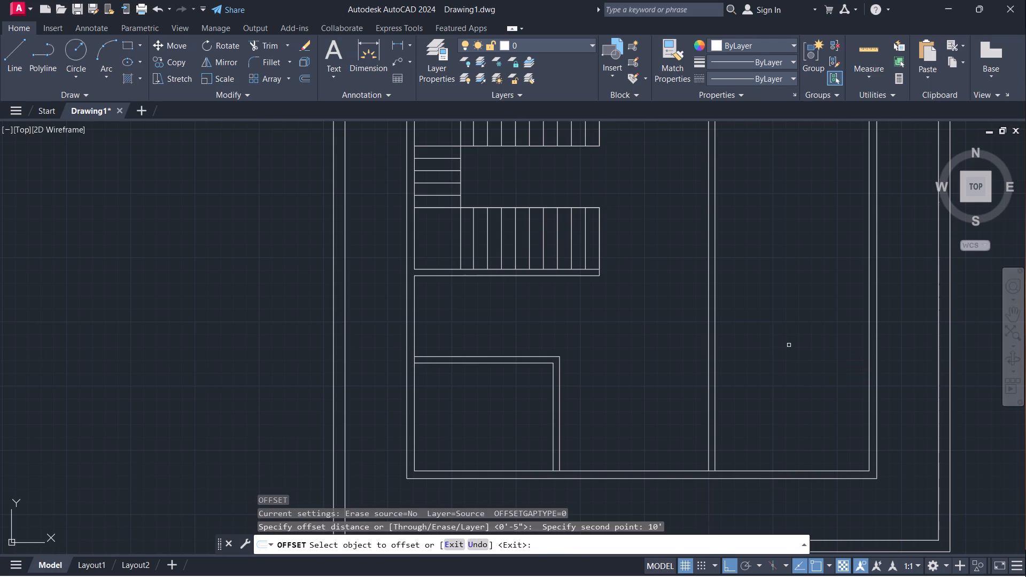
pyautogui.click(798, 469)
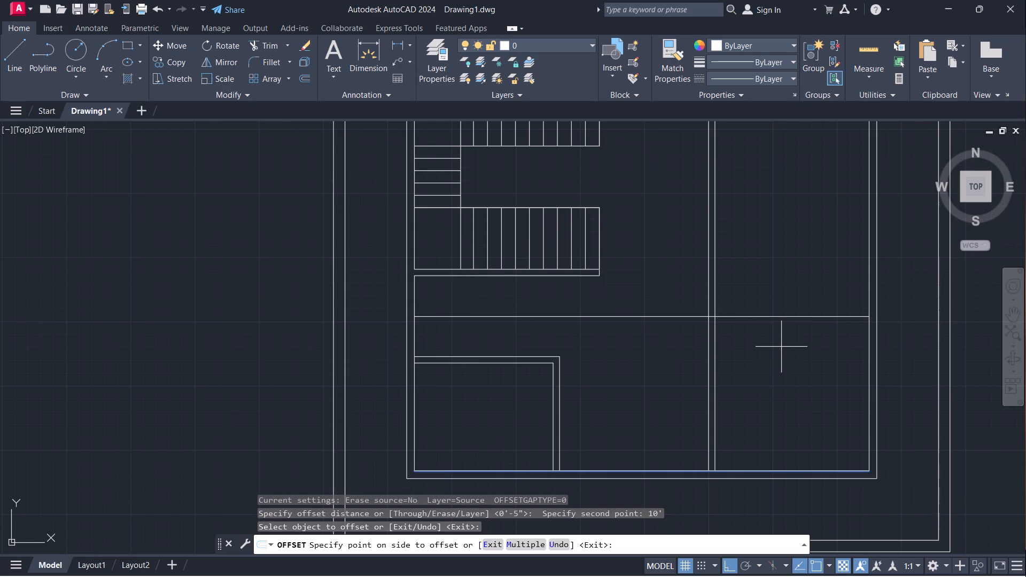
pyautogui.click(782, 342)
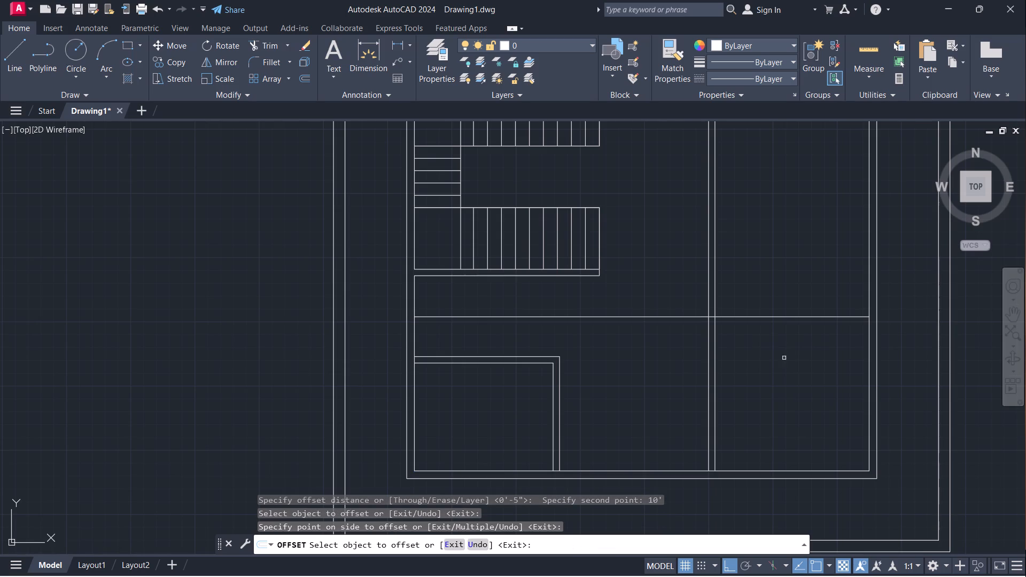
# Offset the new horizontal partition line 5" upward to give the partition its thickness.
pyautogui.scroll(-1, 816, 423)
pyautogui.moveTo(816, 436); pyautogui.dragTo(709, 529, button='middle')
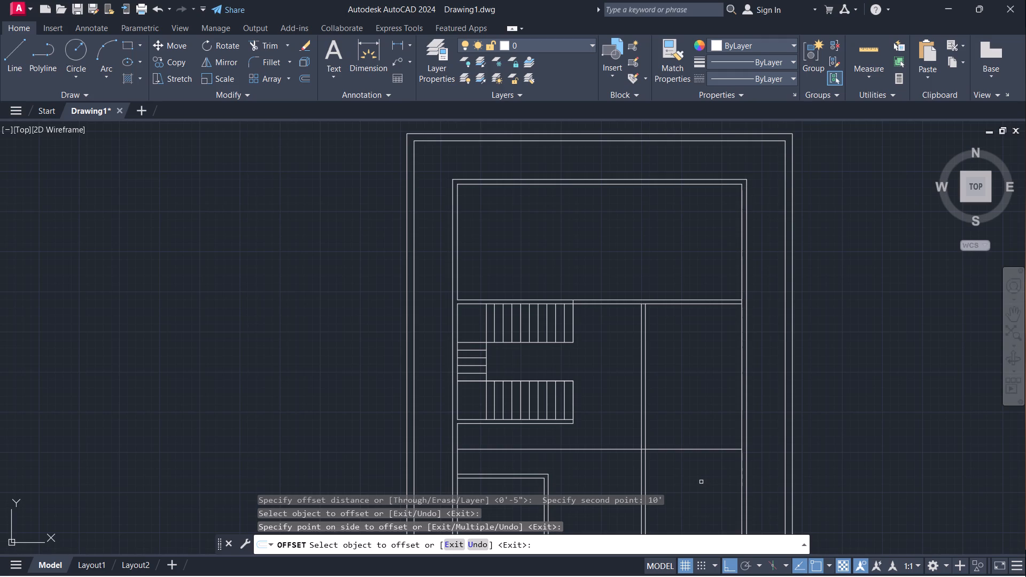
pyautogui.press('space')
pyautogui.press('space')
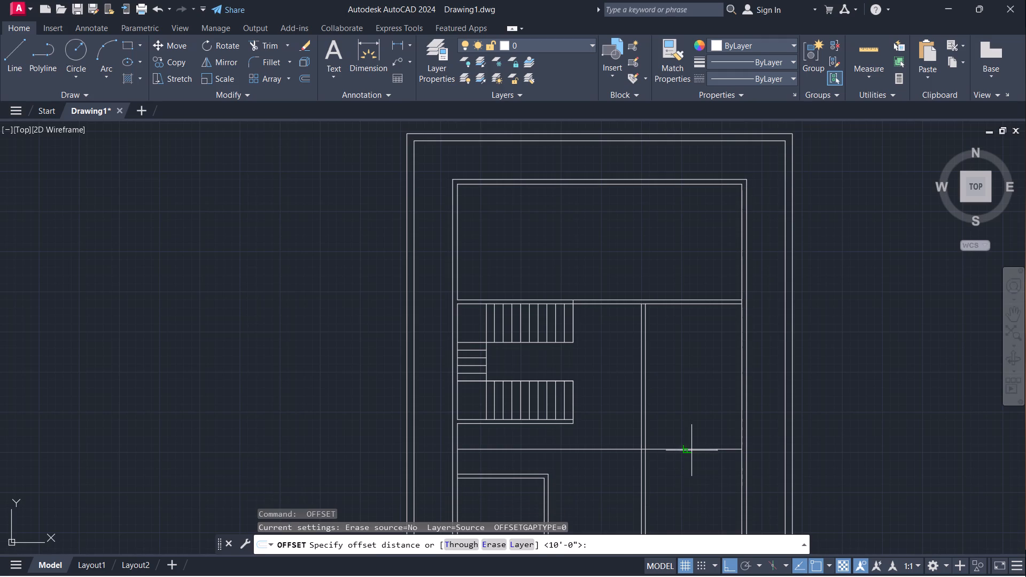
pyautogui.moveTo(691, 450); pyautogui.dragTo(698, 441)
pyautogui.press('5')
pyautogui.press('Return')
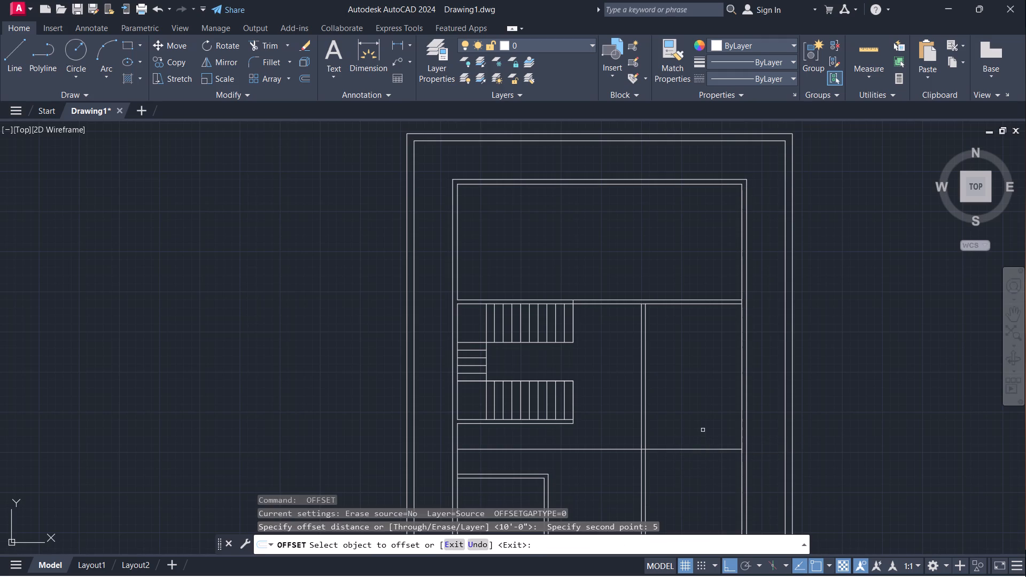
pyautogui.moveTo(676, 448); pyautogui.dragTo(678, 443)
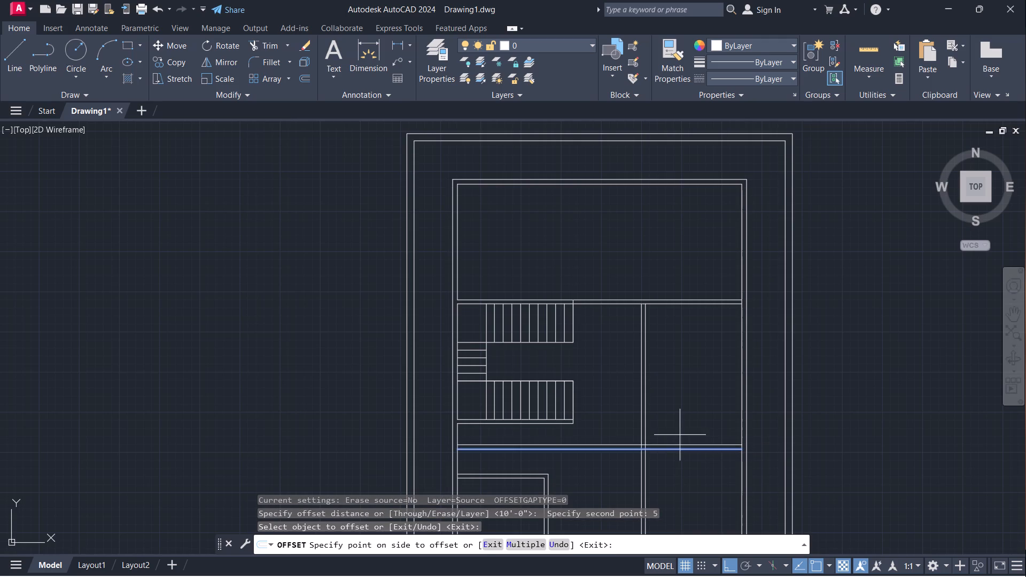
pyautogui.click(680, 434)
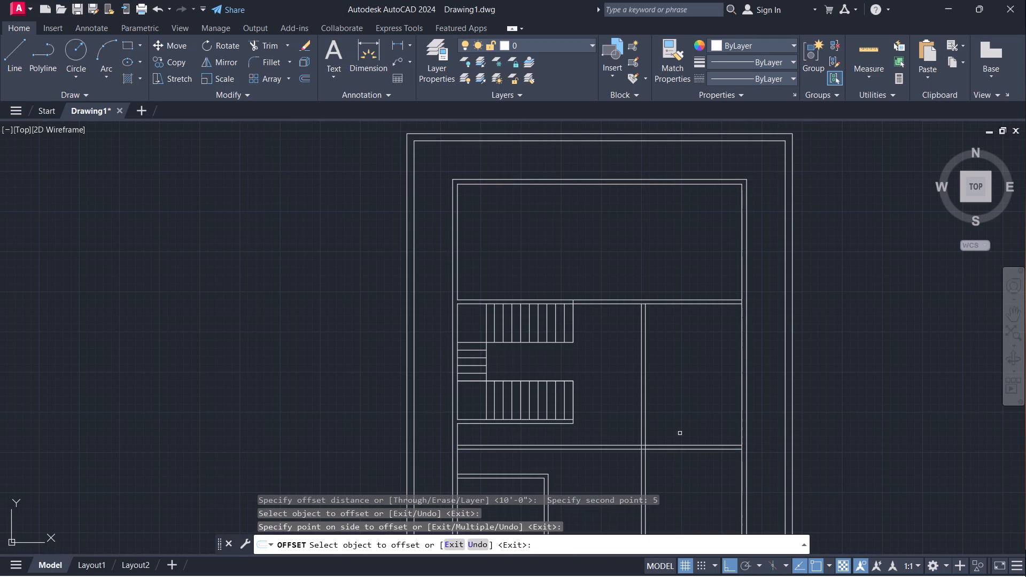
# Trim the vertical partition above and the horizontal partition left of their crossing, including the corner stubs, leaving an L-shaped corner in the building's bottom-right area.
pyautogui.press('Escape')
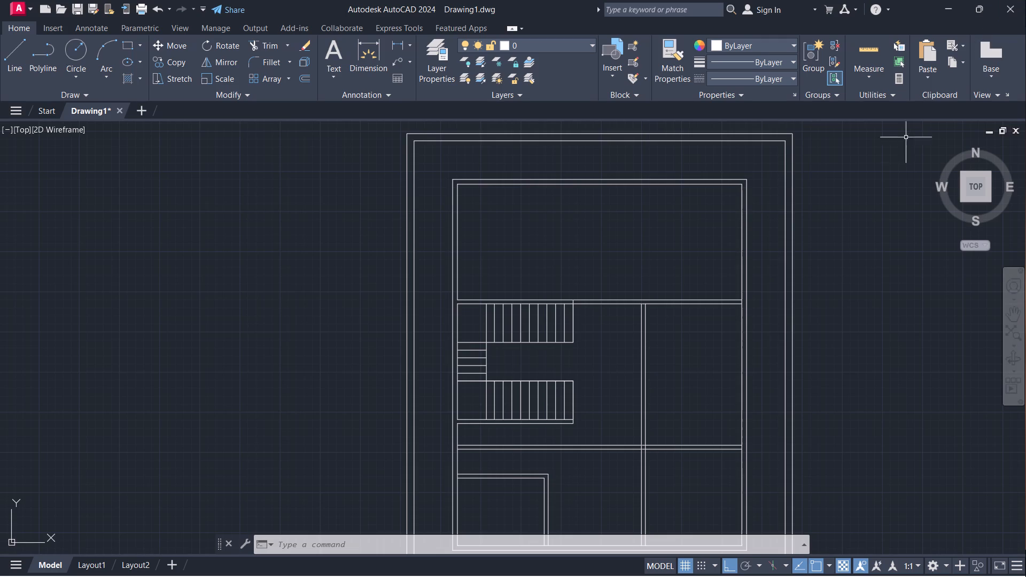
pyautogui.moveTo(839, 316); pyautogui.dragTo(797, 260, button='middle')
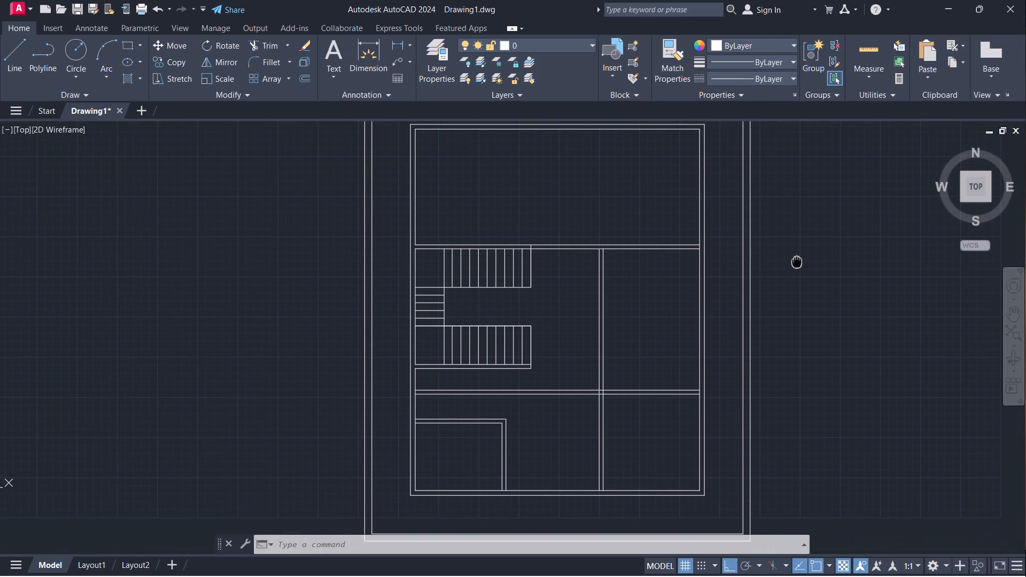
pyautogui.moveTo(797, 260); pyautogui.dragTo(797, 260, button='middle')
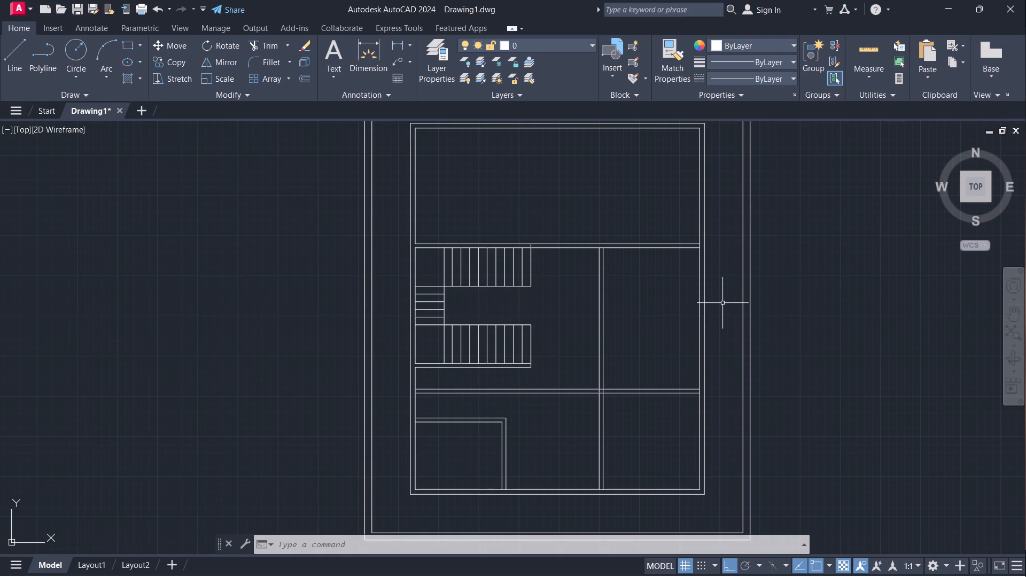
pyautogui.write('tr')
pyautogui.press('Return')
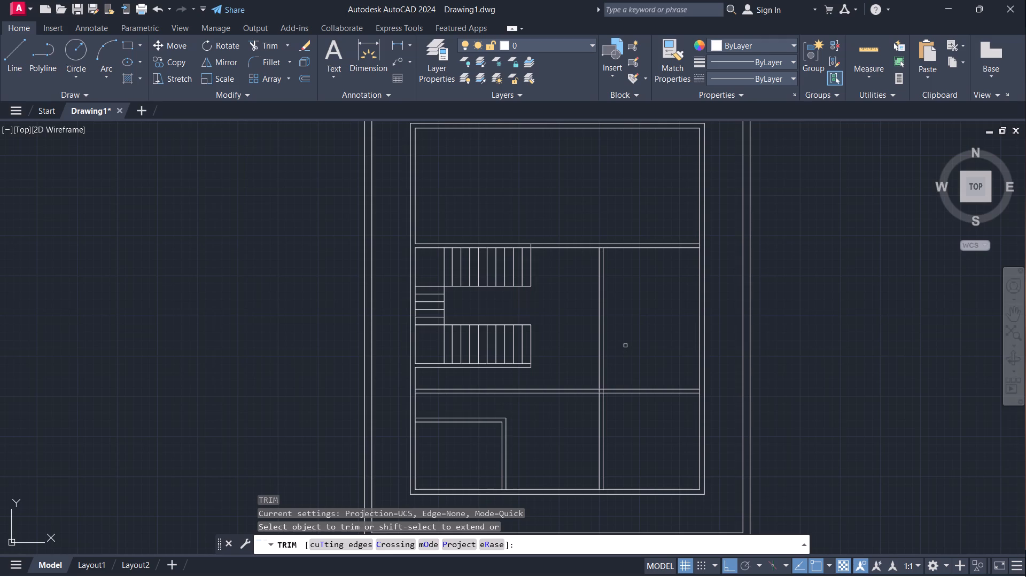
pyautogui.moveTo(622, 358); pyautogui.dragTo(572, 410)
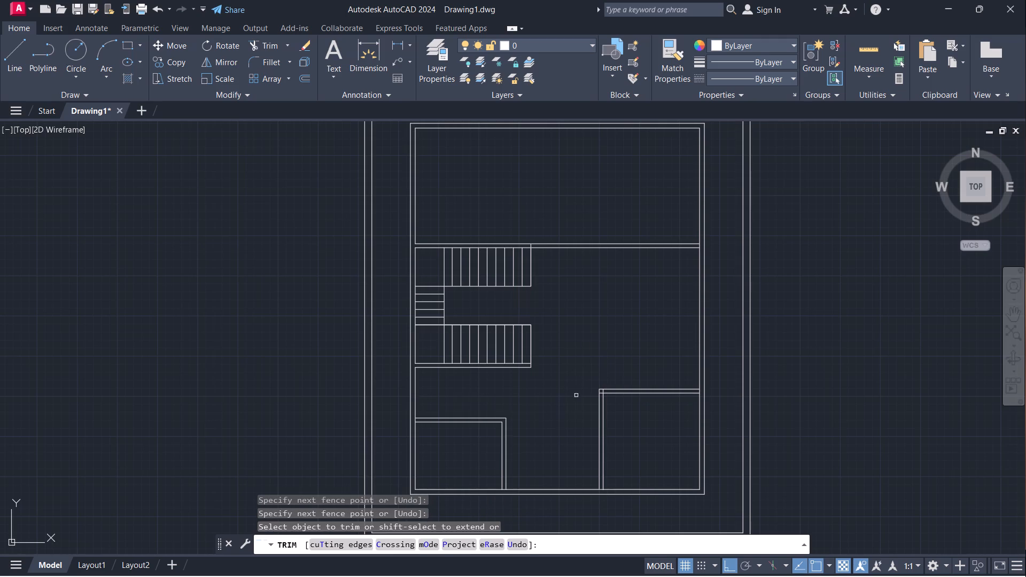
pyautogui.scroll(3, 607, 371)
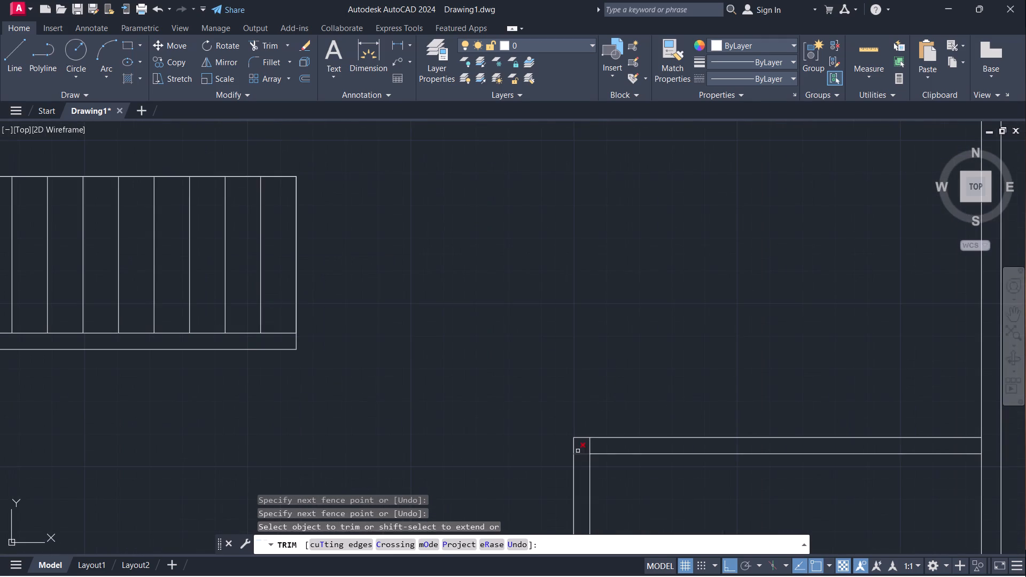
pyautogui.moveTo(594, 444); pyautogui.dragTo(583, 461)
pyautogui.scroll(-3, 615, 322)
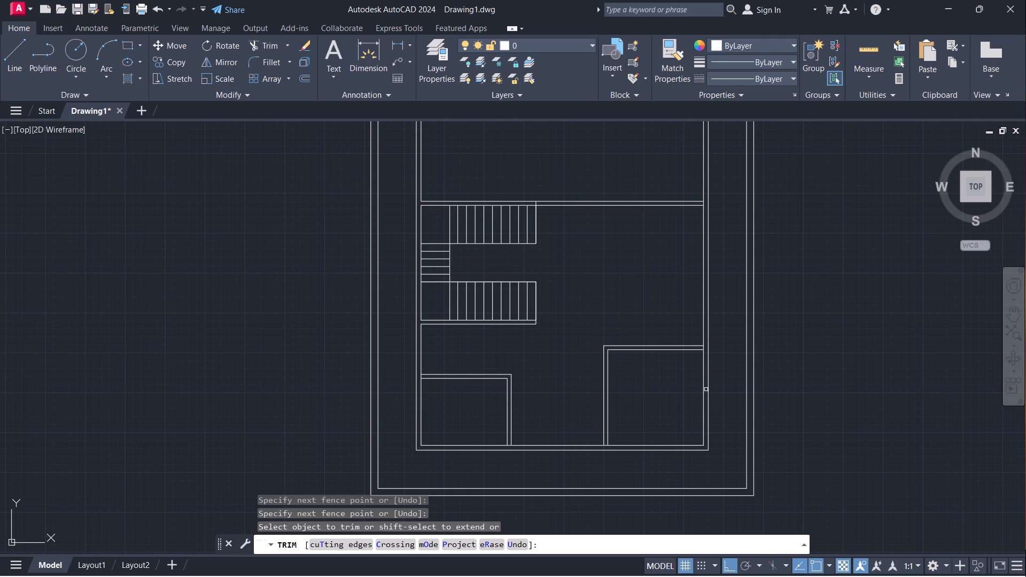
pyautogui.press('Escape')
# Extend the L-shaped partition's outer horizontal and vertical lines to the outer faces of the building's right and bottom walls.
pyautogui.write('ex')
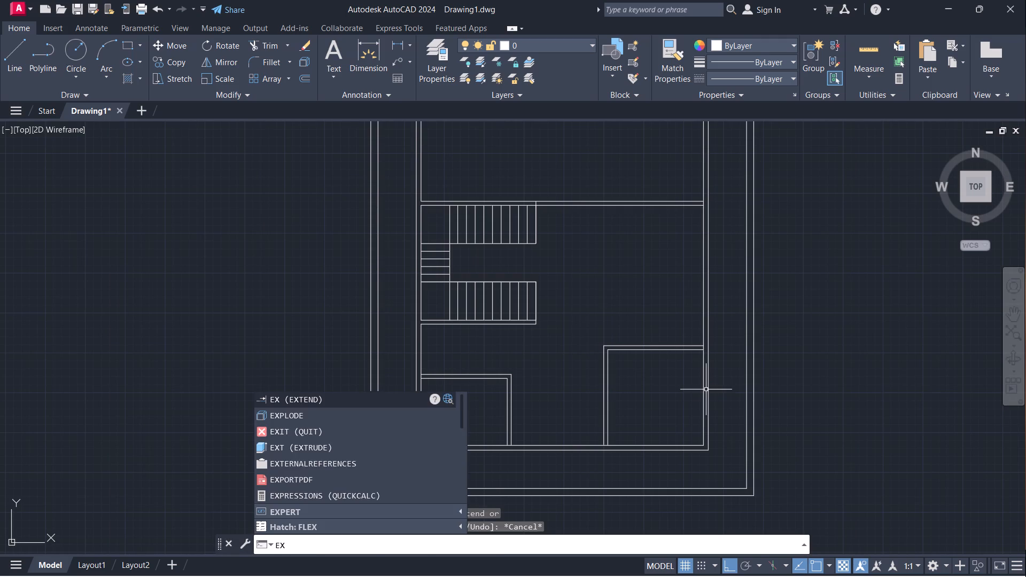
pyautogui.press('Return')
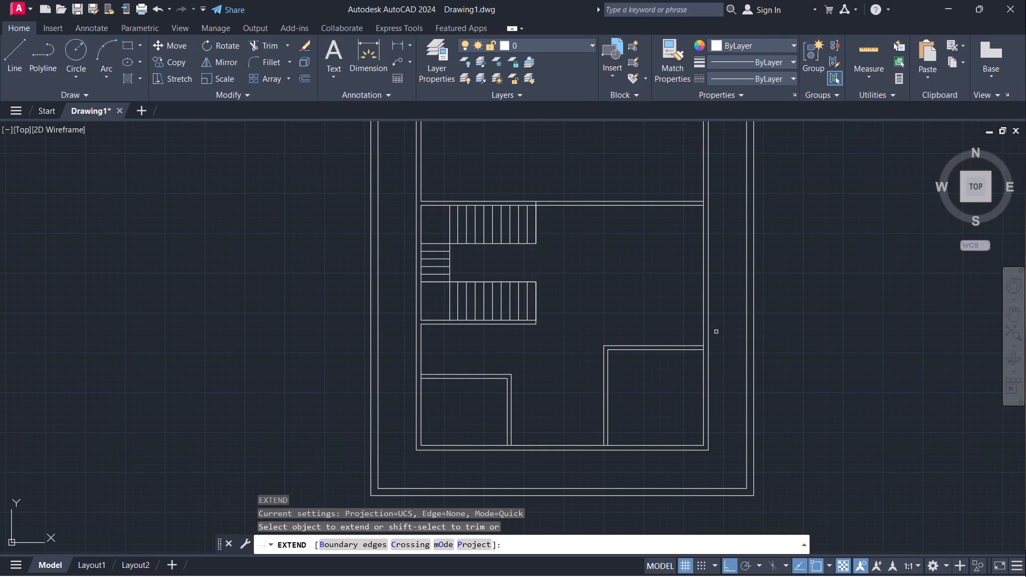
pyautogui.scroll(3, 697, 346)
pyautogui.click(698, 346)
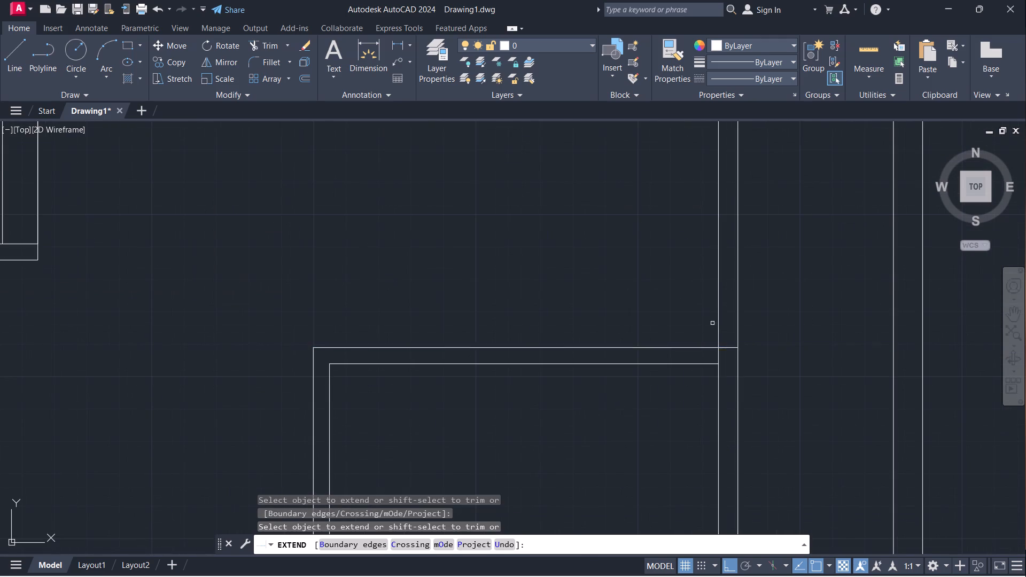
pyautogui.scroll(-4, 721, 308)
pyautogui.scroll(5, 657, 375)
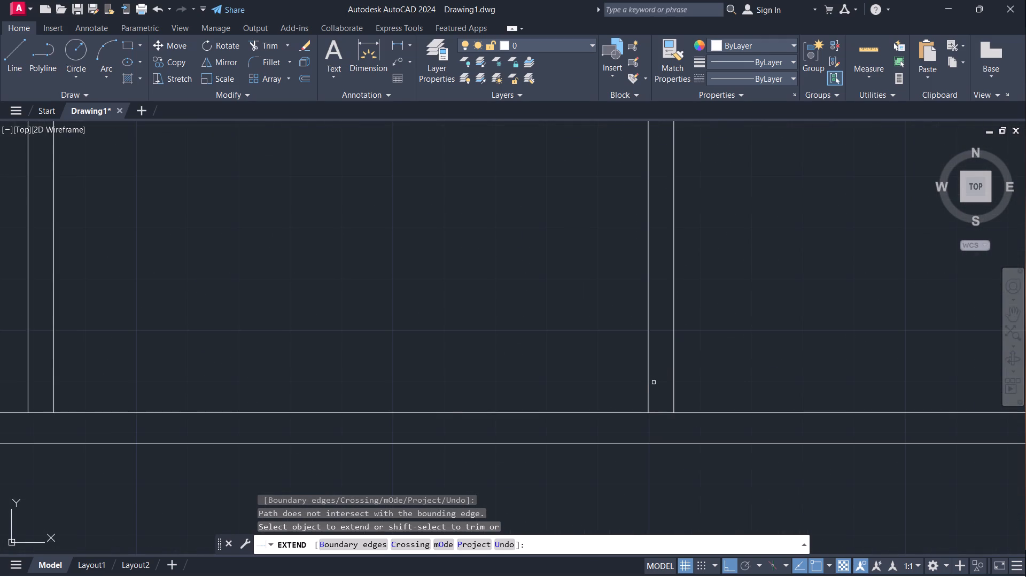
pyautogui.click(648, 388)
pyautogui.scroll(-3, 708, 364)
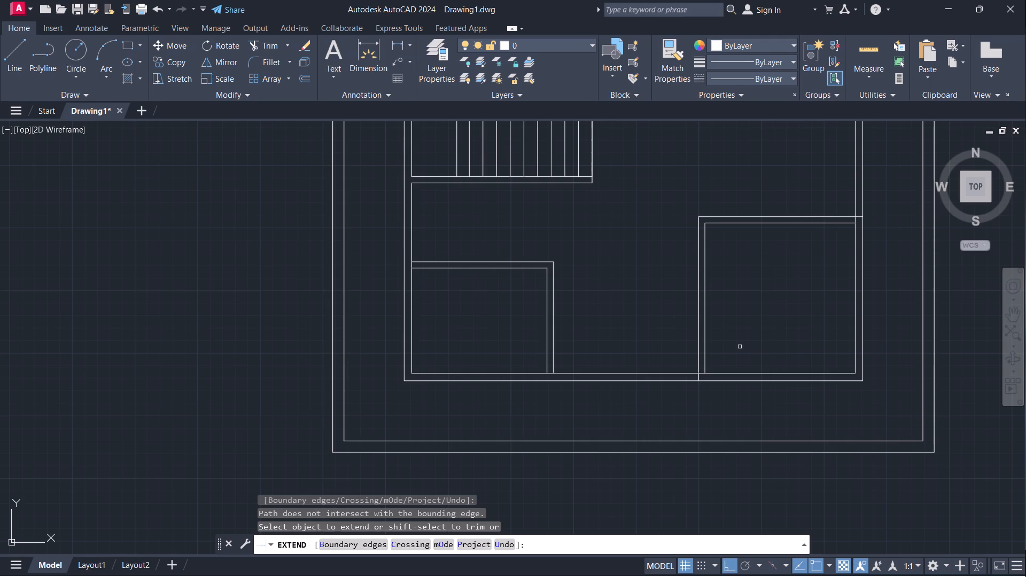
pyautogui.press('Escape')
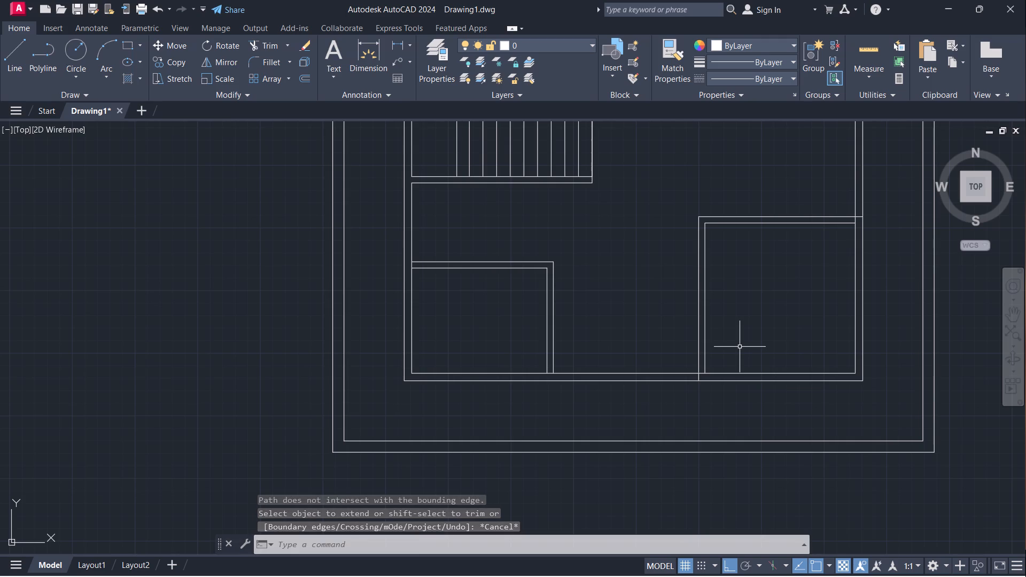
# Extend the L-shaped partition's inner vertical and horizontal lines to the outer faces of the bottom and right walls.
pyautogui.write('ex')
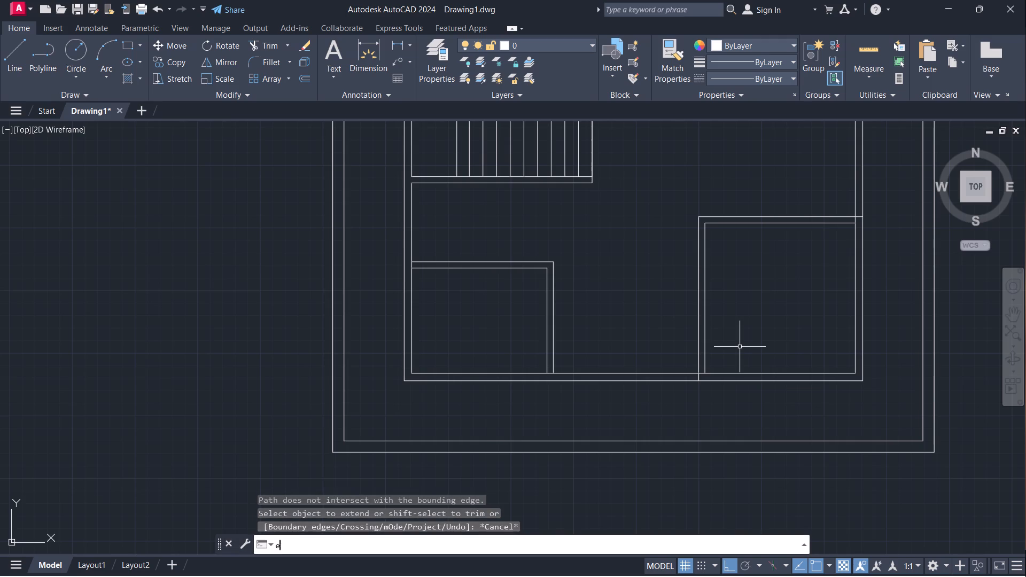
pyautogui.press('Return')
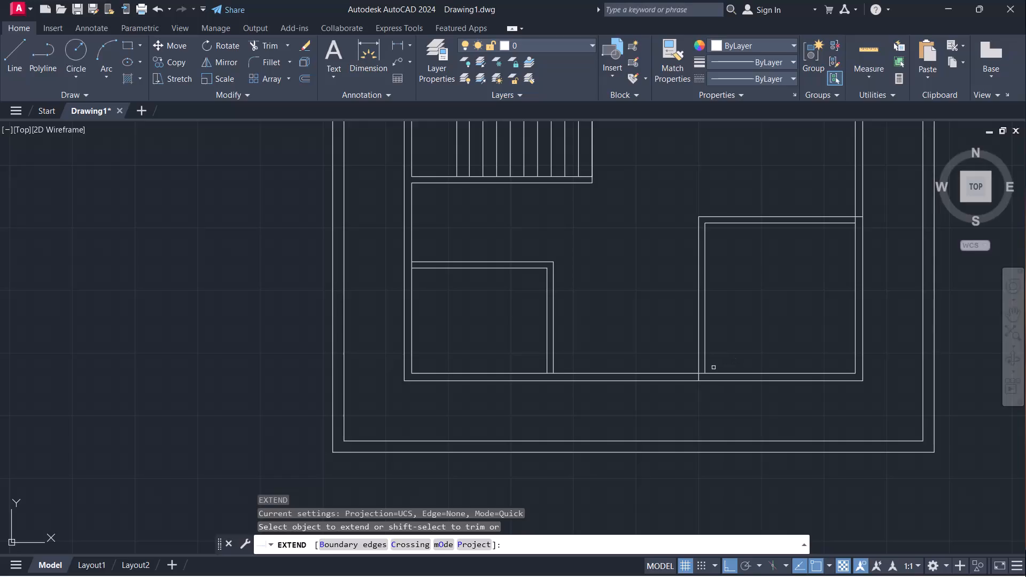
pyautogui.click(704, 368)
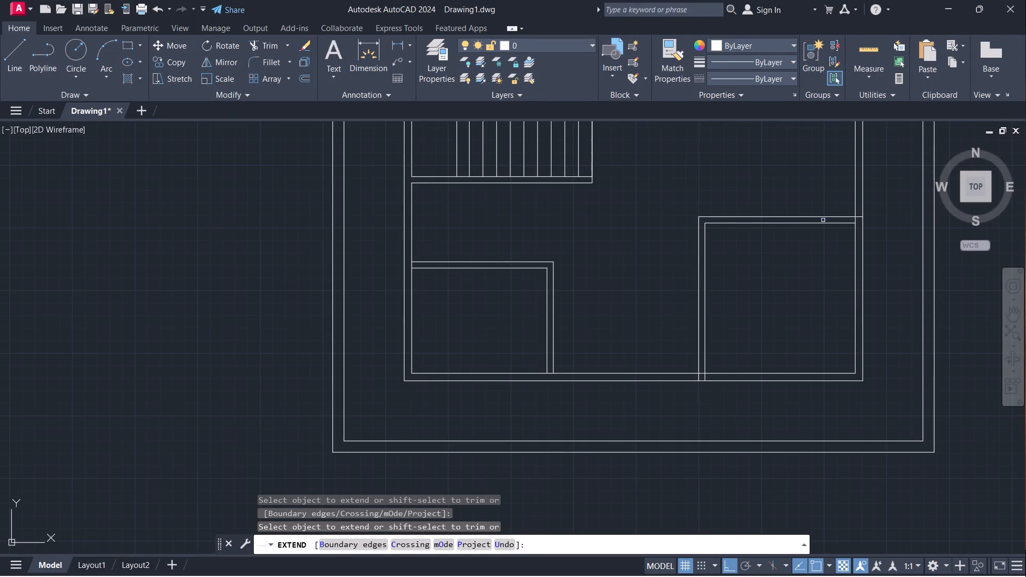
pyautogui.click(826, 223)
pyautogui.press('Escape')
# Trim away the building's right and bottom wall lines around the bottom-right room, opening that corner into a notch.
pyautogui.write('tr')
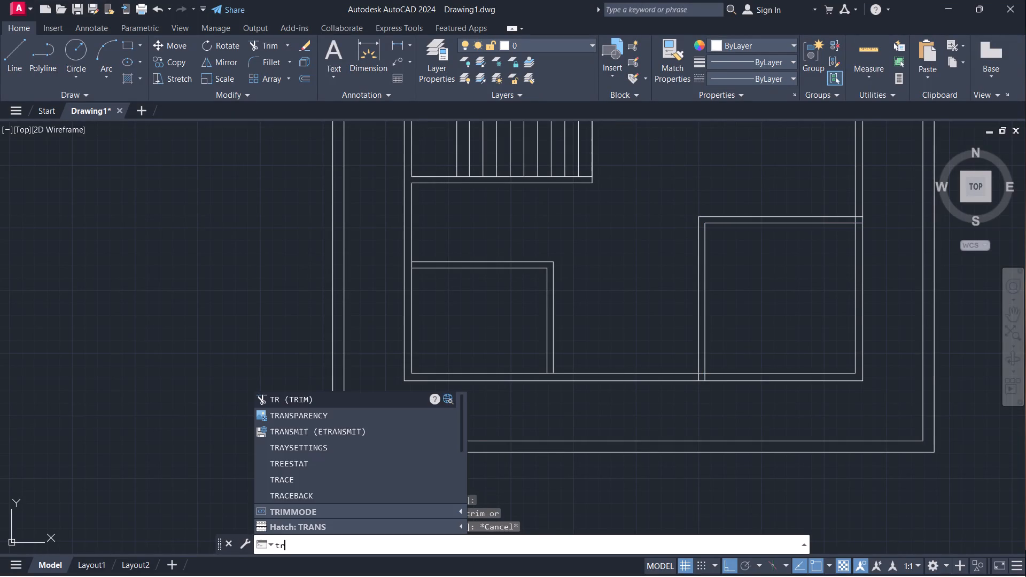
pyautogui.press('Return')
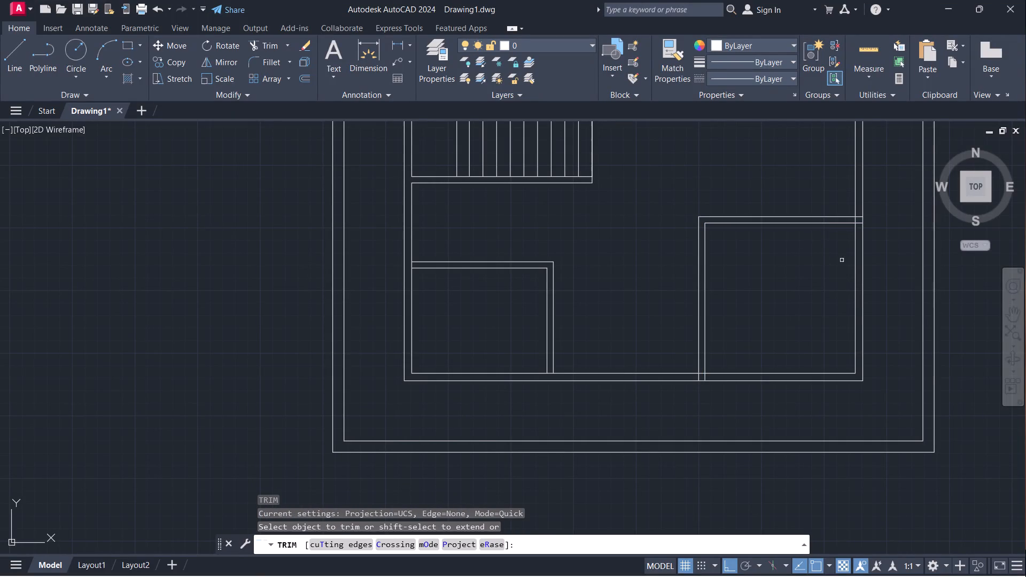
pyautogui.moveTo(882, 254); pyautogui.dragTo(785, 400)
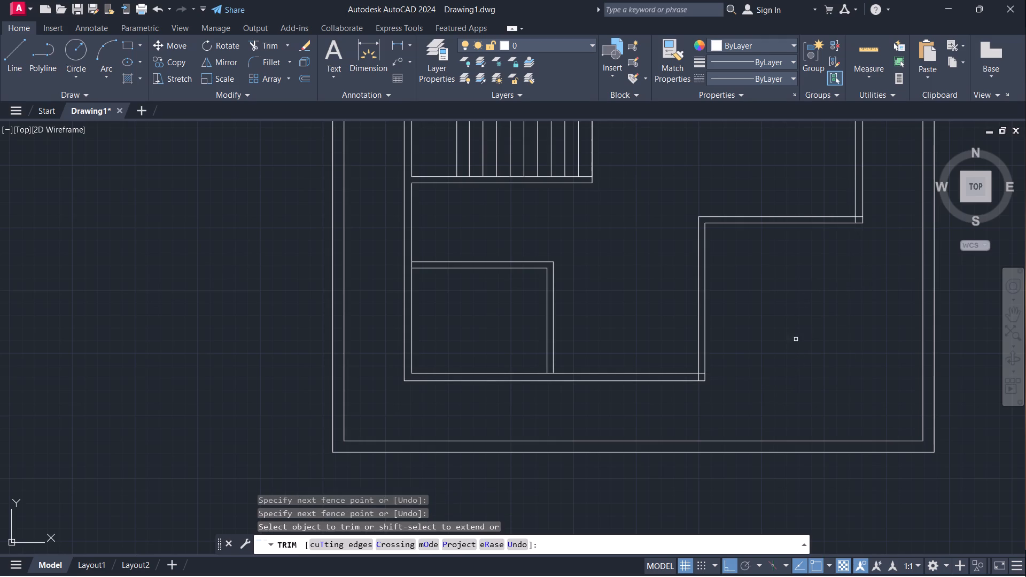
# Trim the overlapping stubs where the notch walls meet the bottom wall and the right wall to form clean corners.
pyautogui.scroll(4, 729, 368)
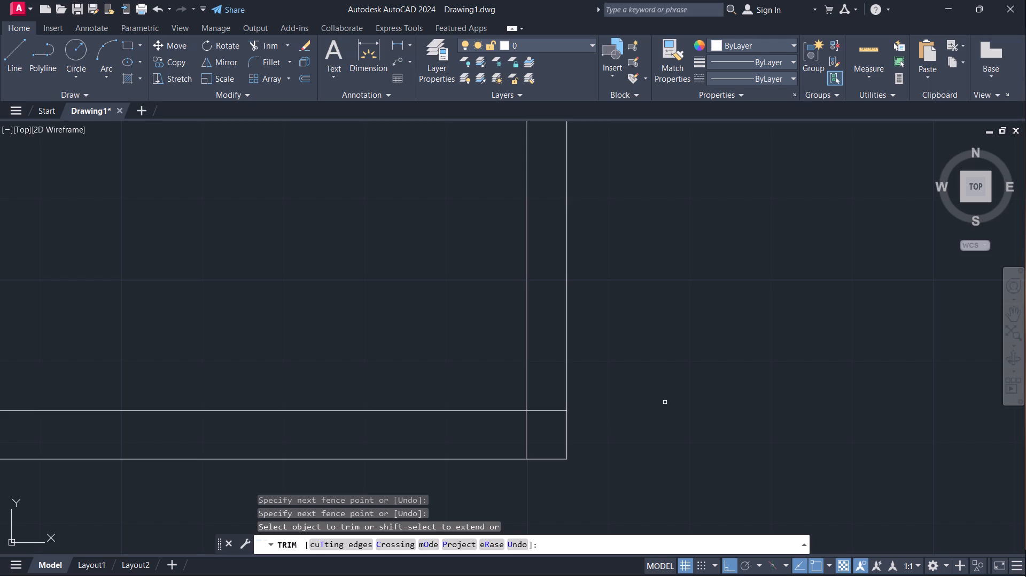
pyautogui.click(528, 435)
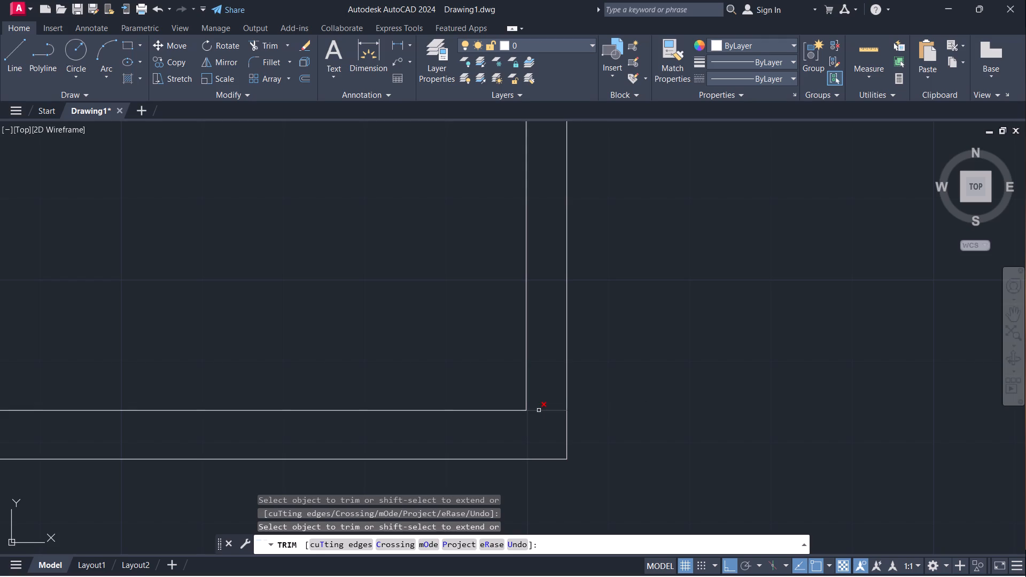
pyautogui.click(539, 410)
pyautogui.scroll(-4, 633, 394)
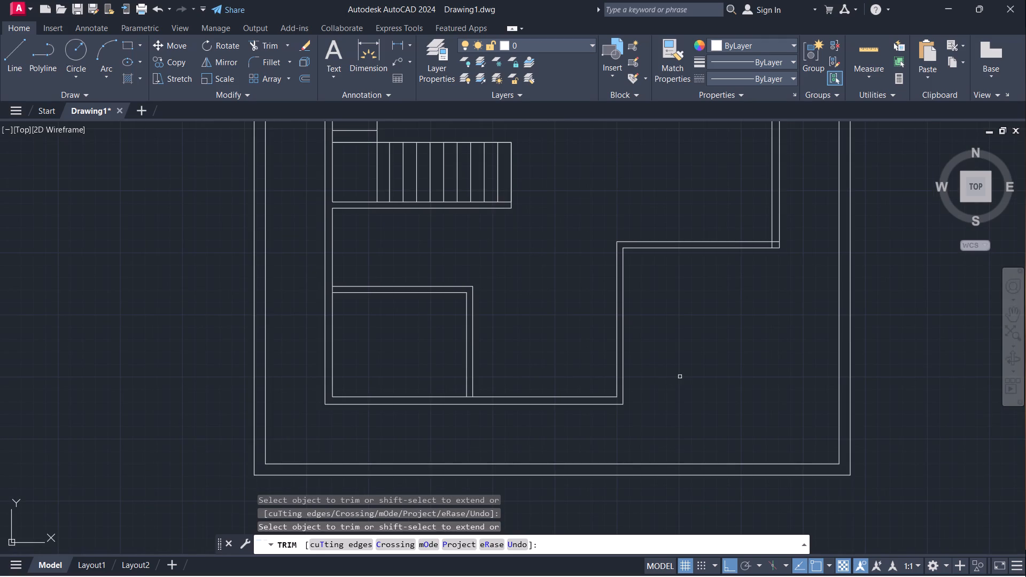
pyautogui.moveTo(680, 377); pyautogui.dragTo(574, 410, button='middle')
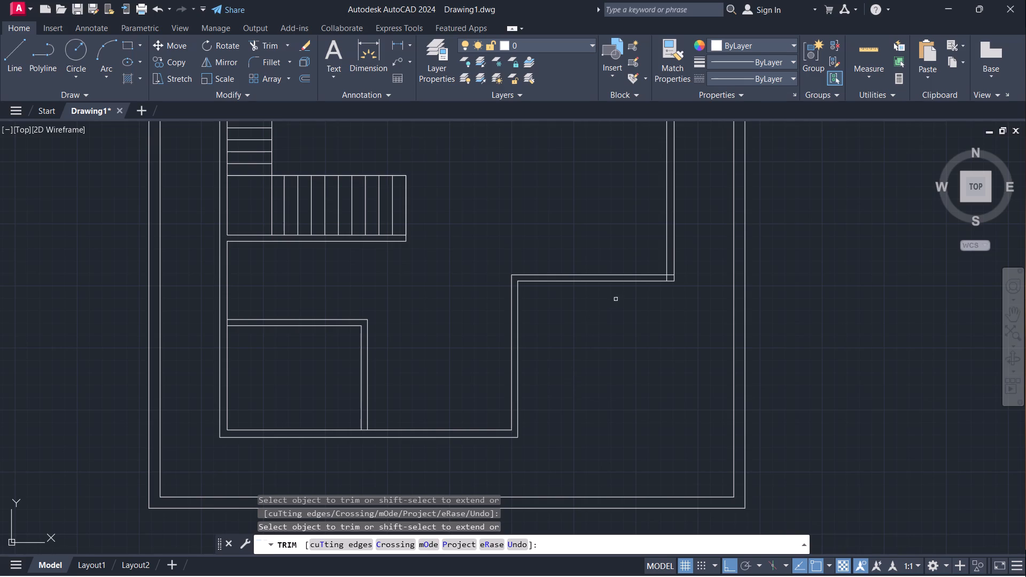
pyautogui.scroll(3, 675, 266)
pyautogui.moveTo(656, 299); pyautogui.dragTo(644, 306)
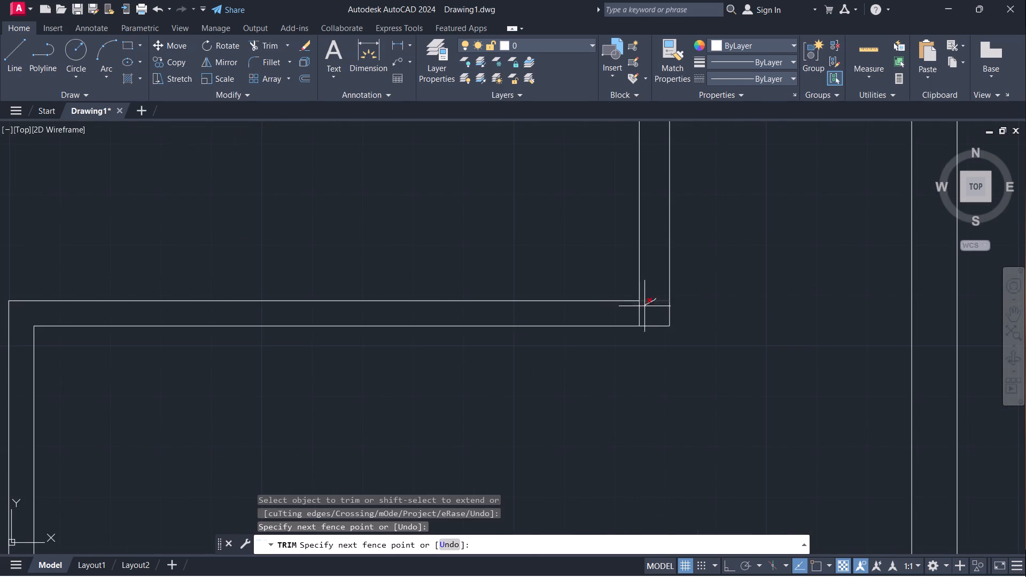
pyautogui.moveTo(644, 306); pyautogui.dragTo(633, 317)
pyautogui.scroll(-3, 710, 330)
pyautogui.scroll(-1, 645, 371)
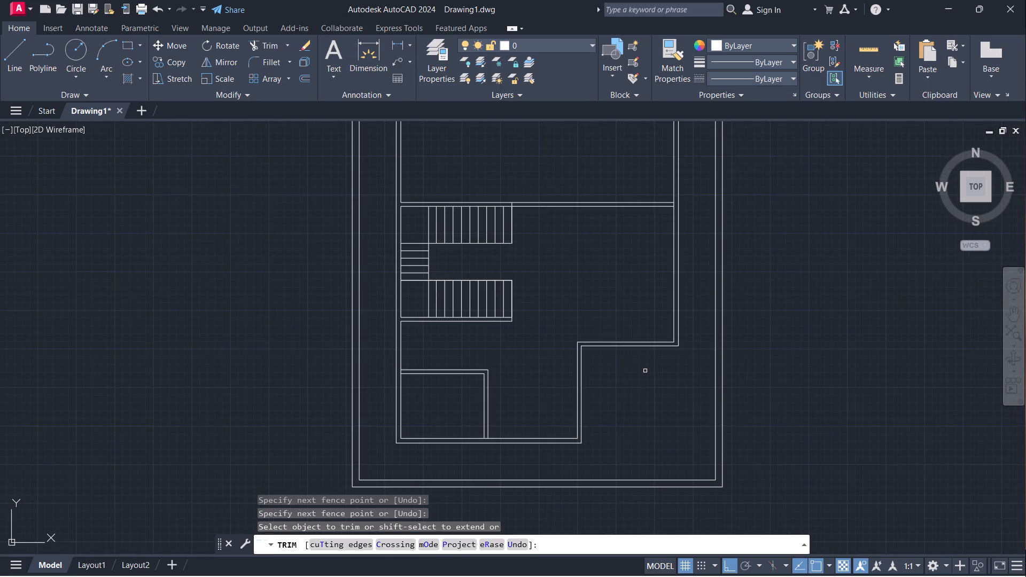
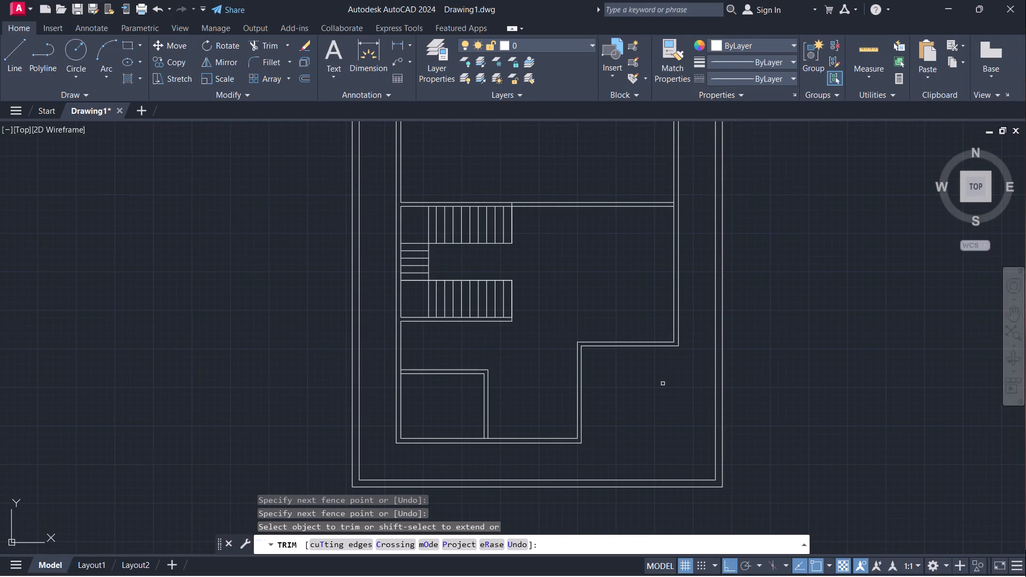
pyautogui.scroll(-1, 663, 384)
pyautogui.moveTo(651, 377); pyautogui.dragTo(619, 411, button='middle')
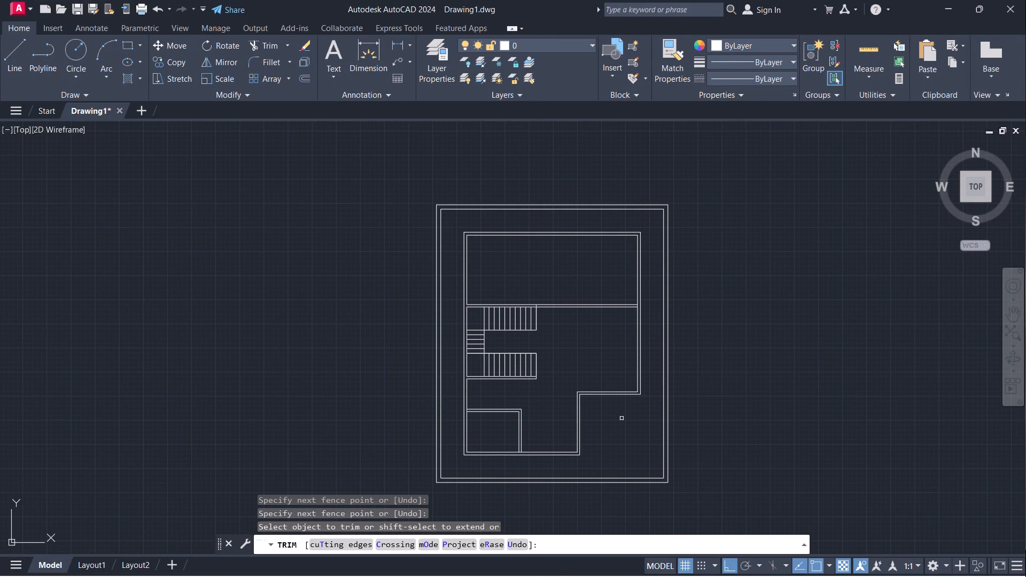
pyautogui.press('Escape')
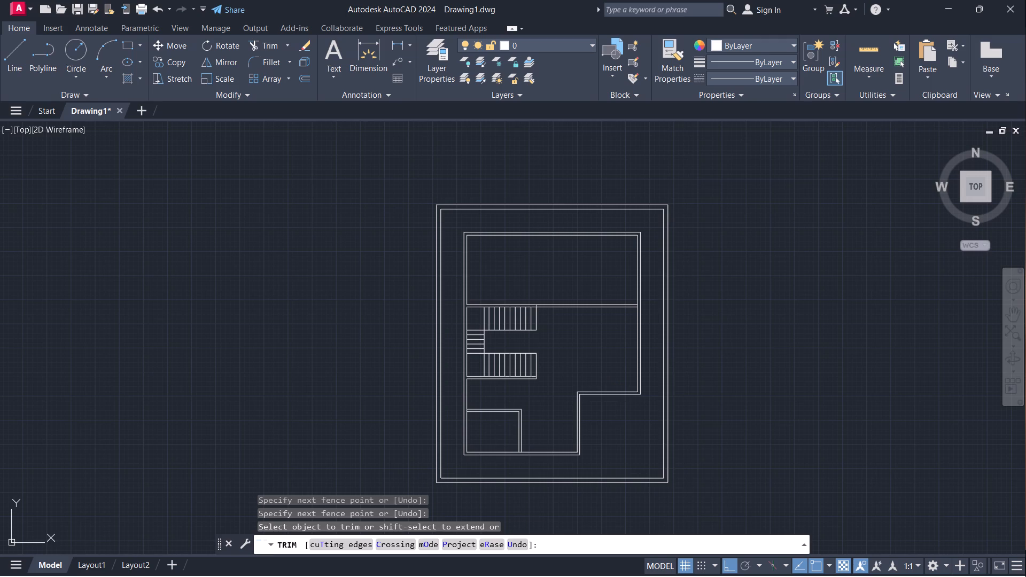
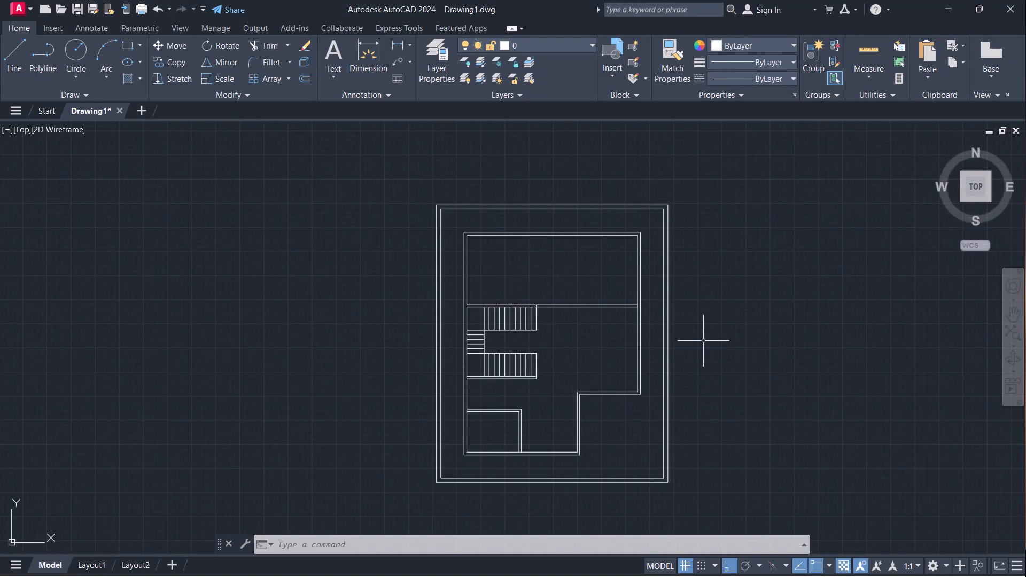
# Examine the completed floor plan, checking the outer and inner walls, staircase, partitioned rooms and notched bottom-right corner.
pyautogui.scroll(-1, 703, 341)
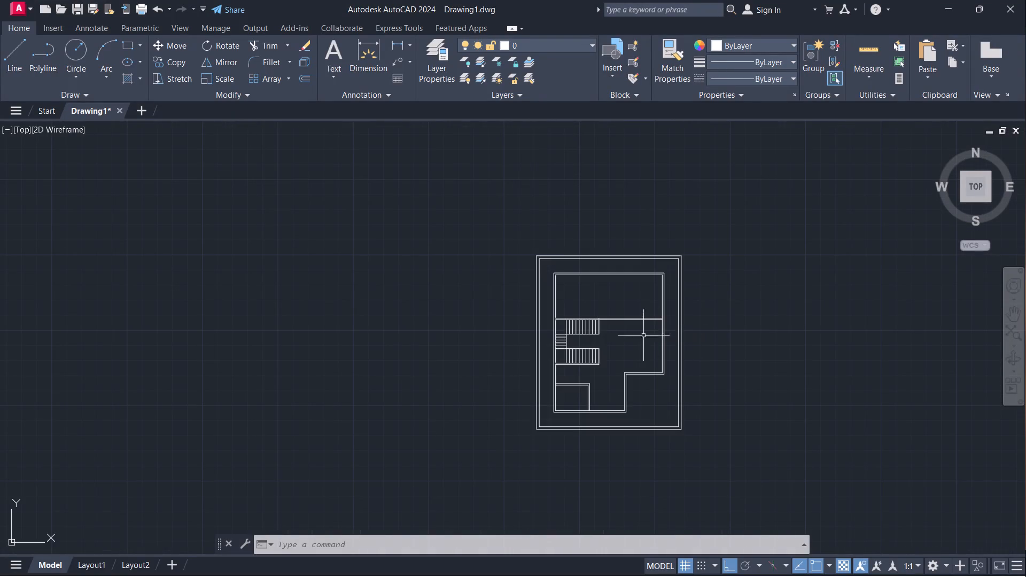
pyautogui.moveTo(623, 351); pyautogui.dragTo(569, 341, button='middle')
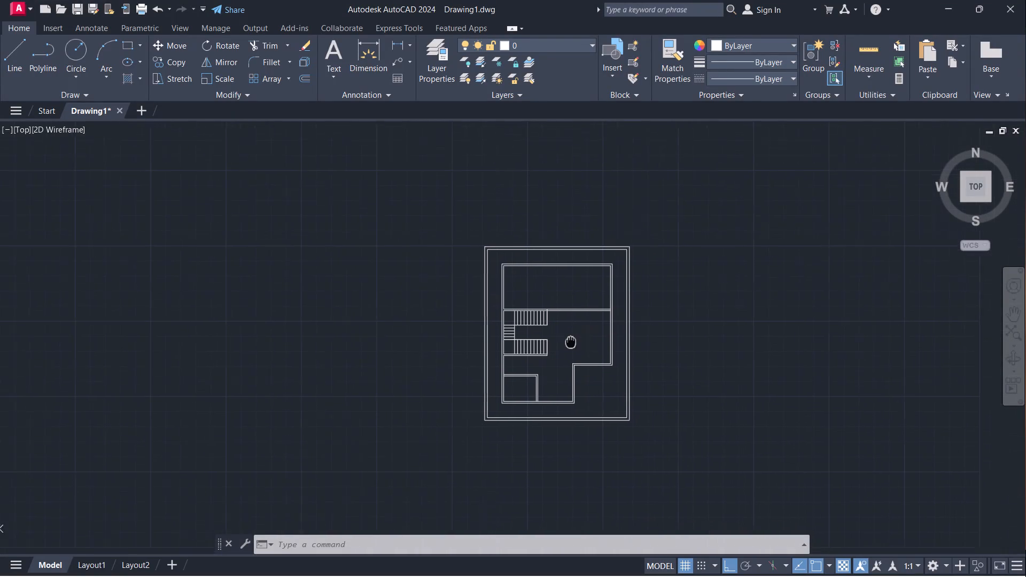
pyautogui.moveTo(569, 341); pyautogui.dragTo(565, 340, button='middle')
pyautogui.scroll(2, 561, 336)
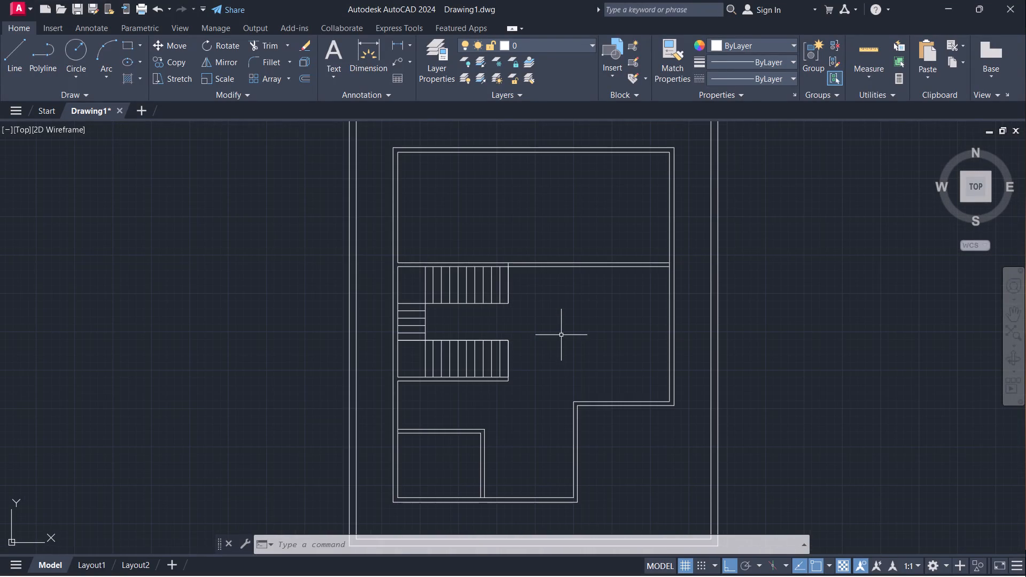
pyautogui.scroll(-1, 561, 334)
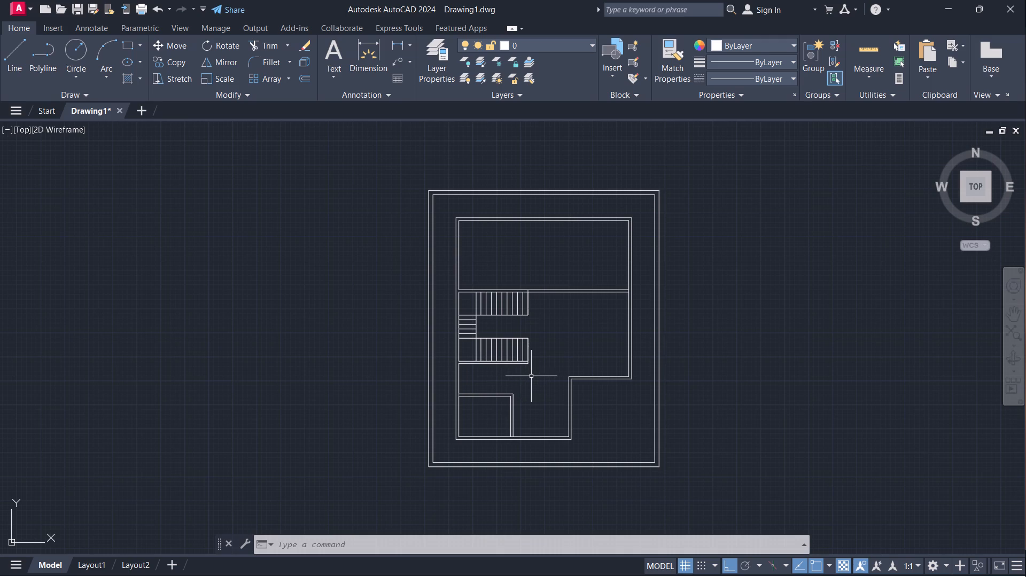
pyautogui.scroll(-1, 531, 376)
pyautogui.moveTo(543, 392); pyautogui.dragTo(524, 360, button='middle')
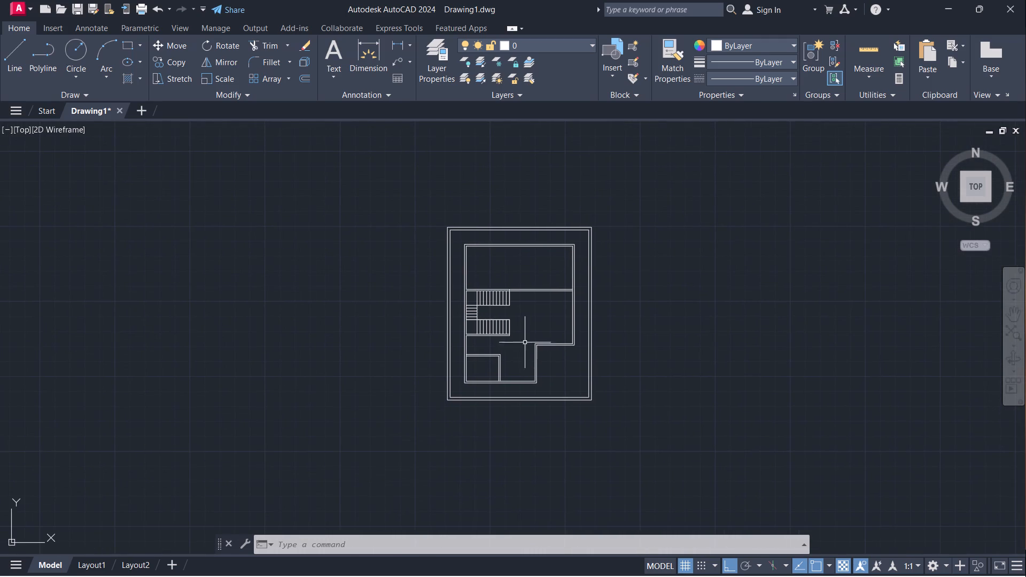
pyautogui.scroll(3, 515, 369)
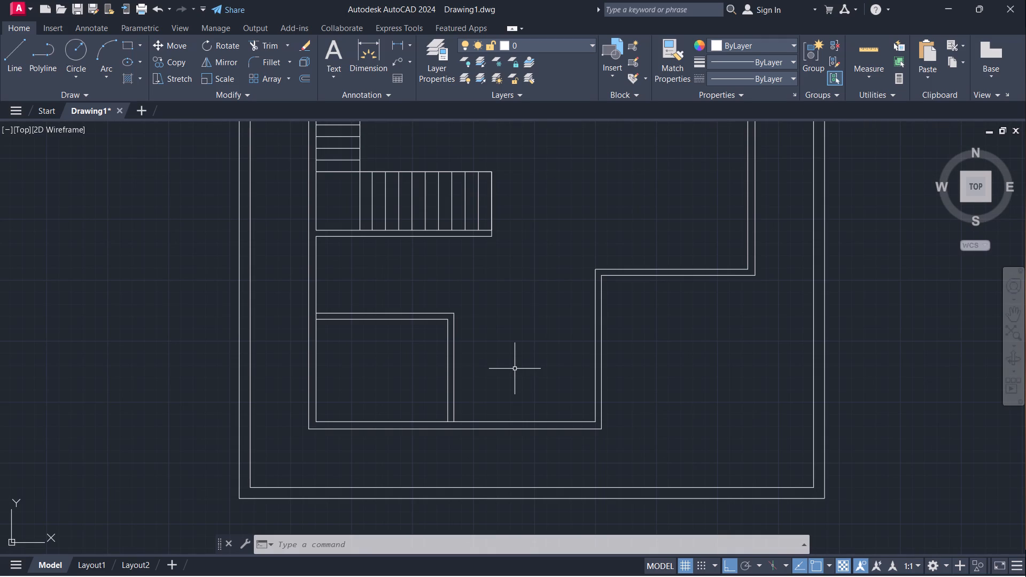
pyautogui.scroll(-2, 515, 368)
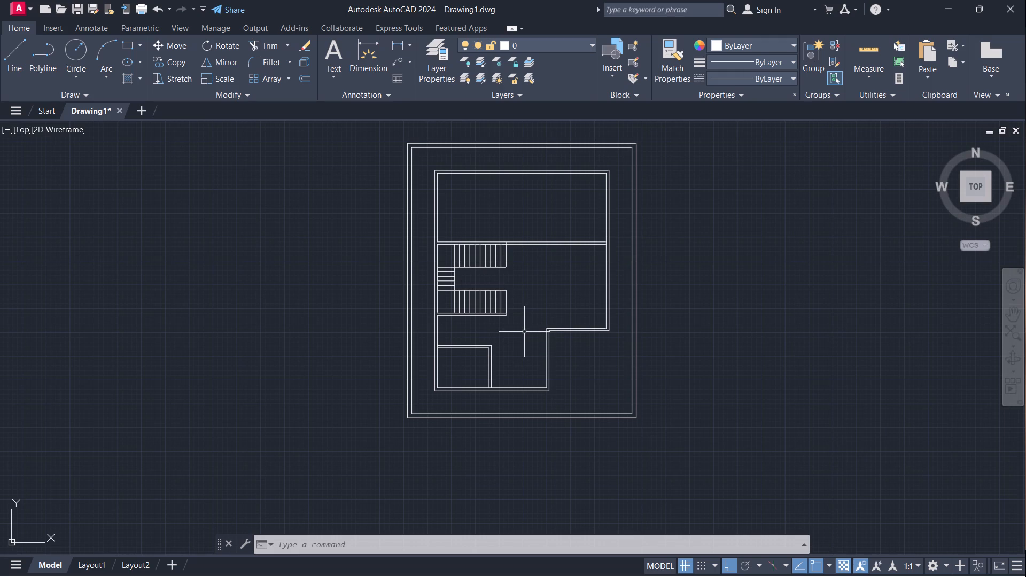
pyautogui.scroll(-1, 522, 334)
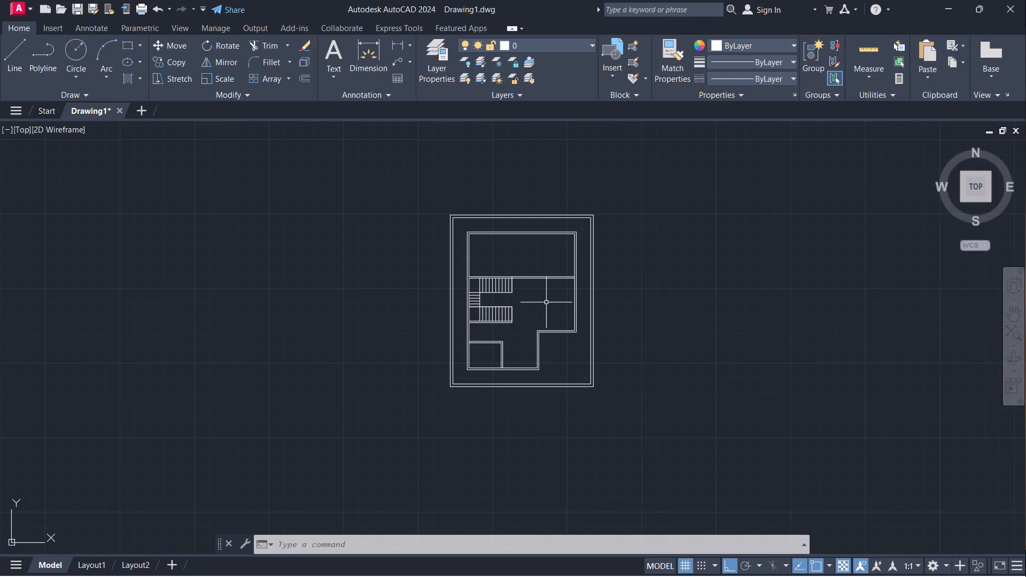
pyautogui.moveTo(546, 302); pyautogui.dragTo(501, 335, button='middle')
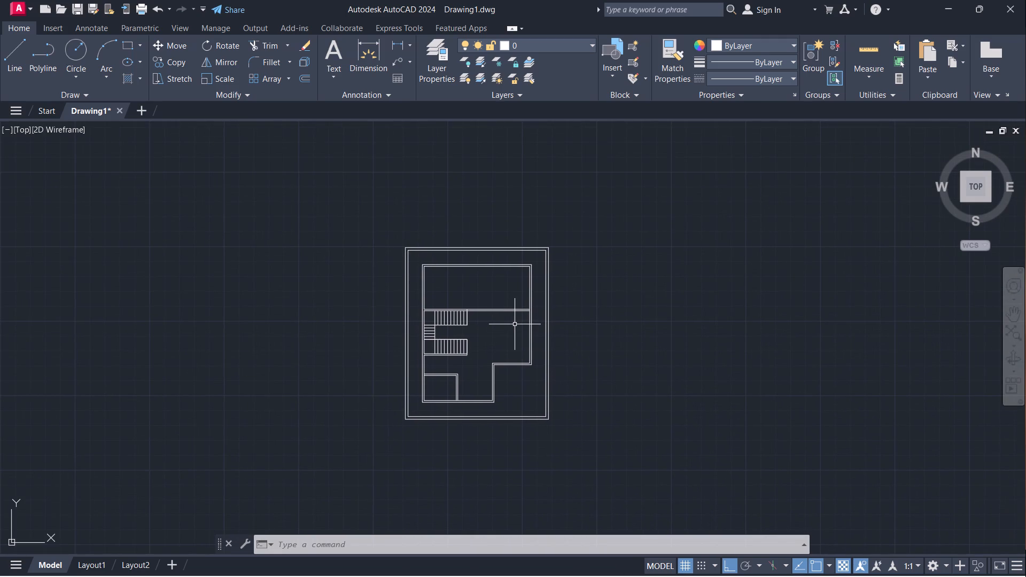
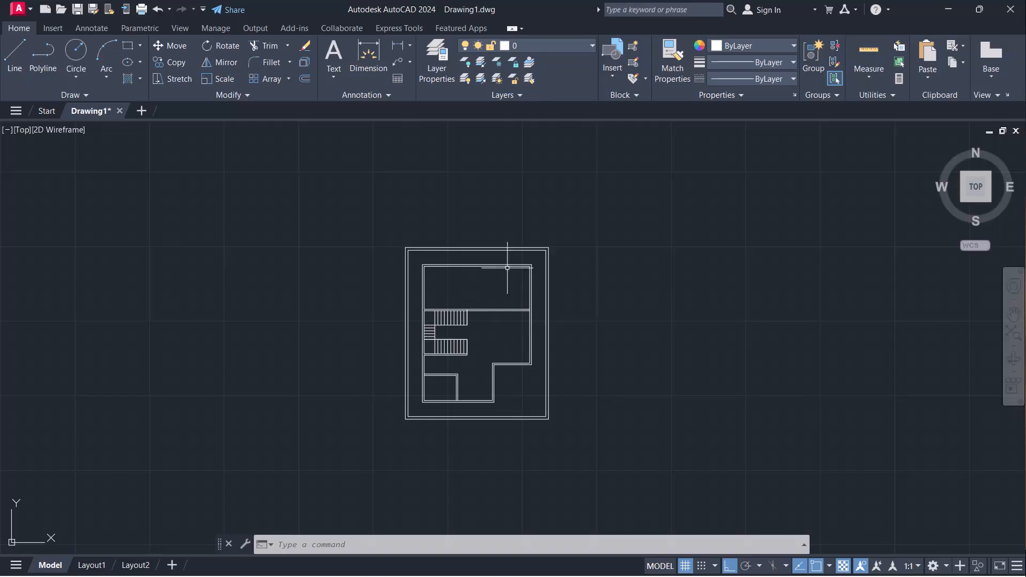
# Examine the floor plan, focusing on the undivided upper room above the staircase.
pyautogui.scroll(1, 467, 288)
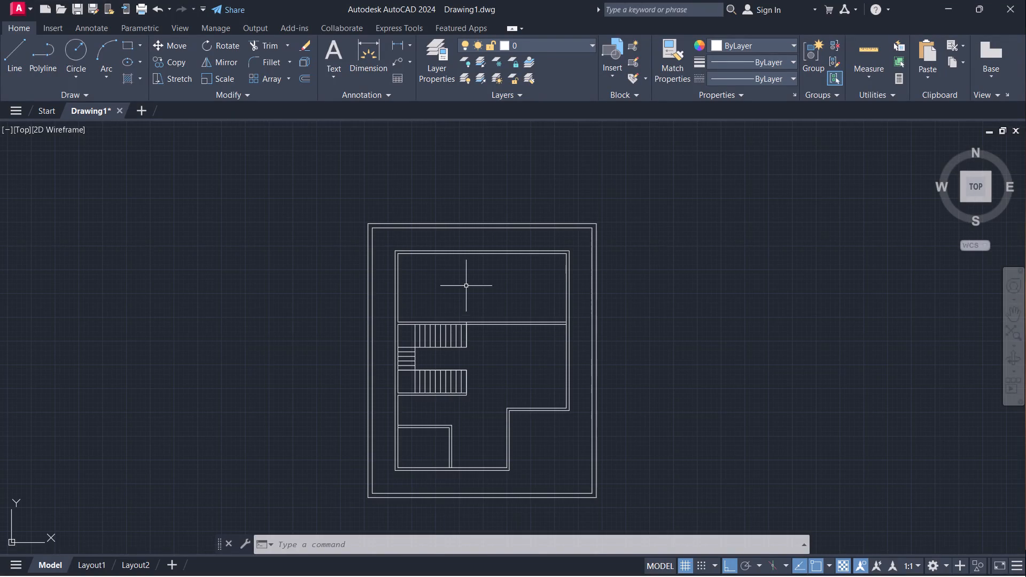
pyautogui.scroll(-1, 465, 283)
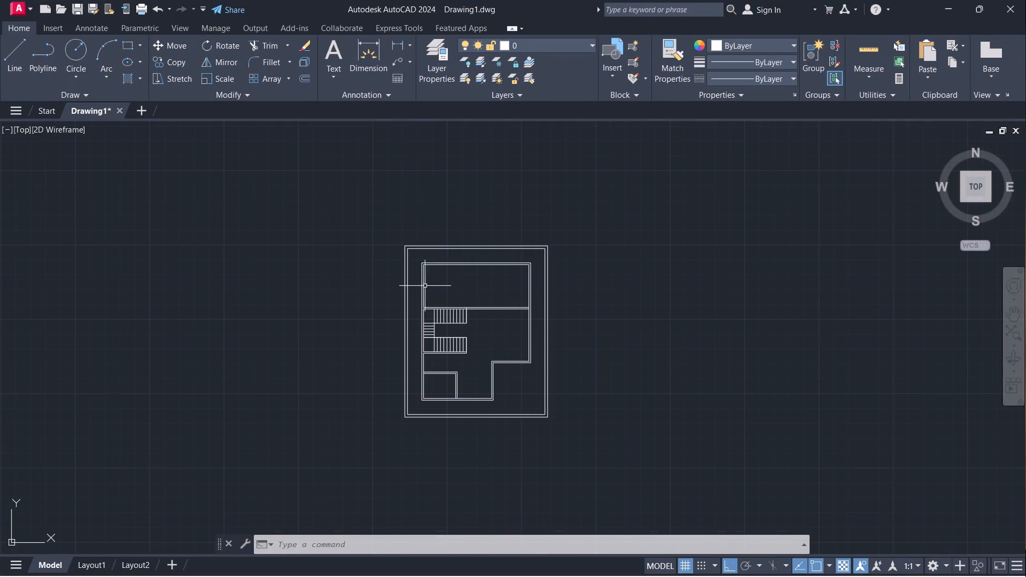
pyautogui.scroll(4, 422, 286)
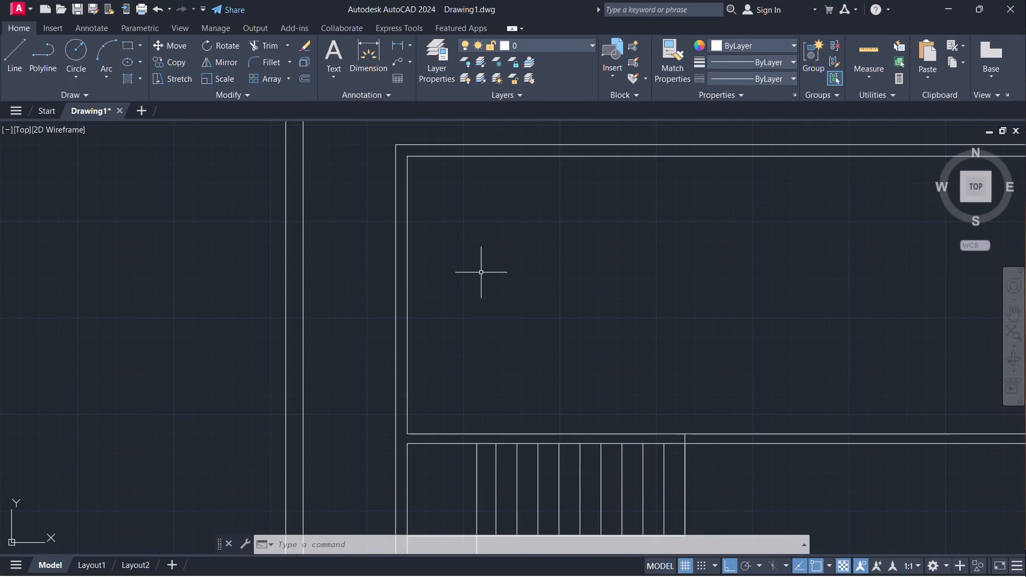
pyautogui.scroll(-2, 504, 278)
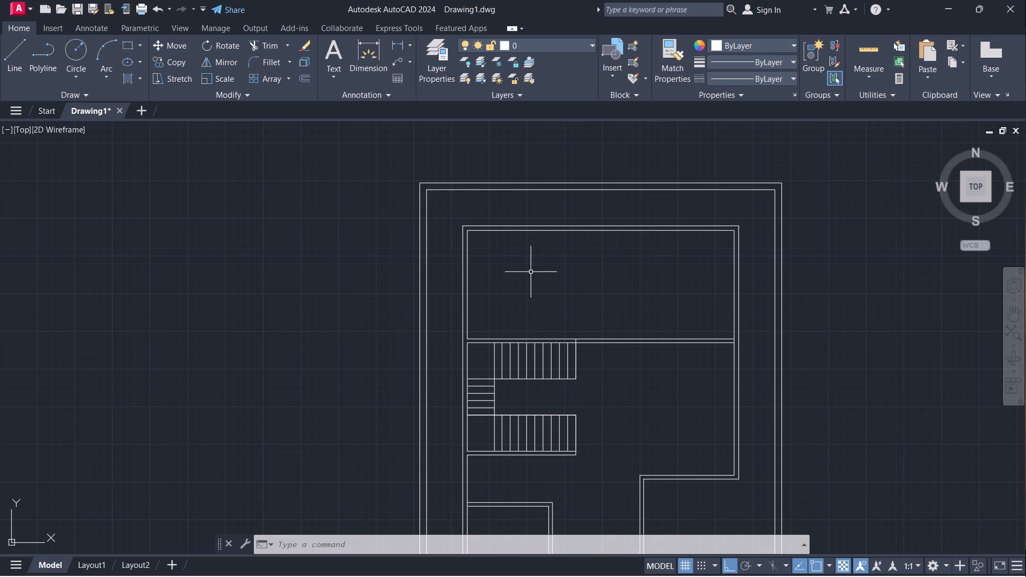
pyautogui.scroll(-1, 531, 272)
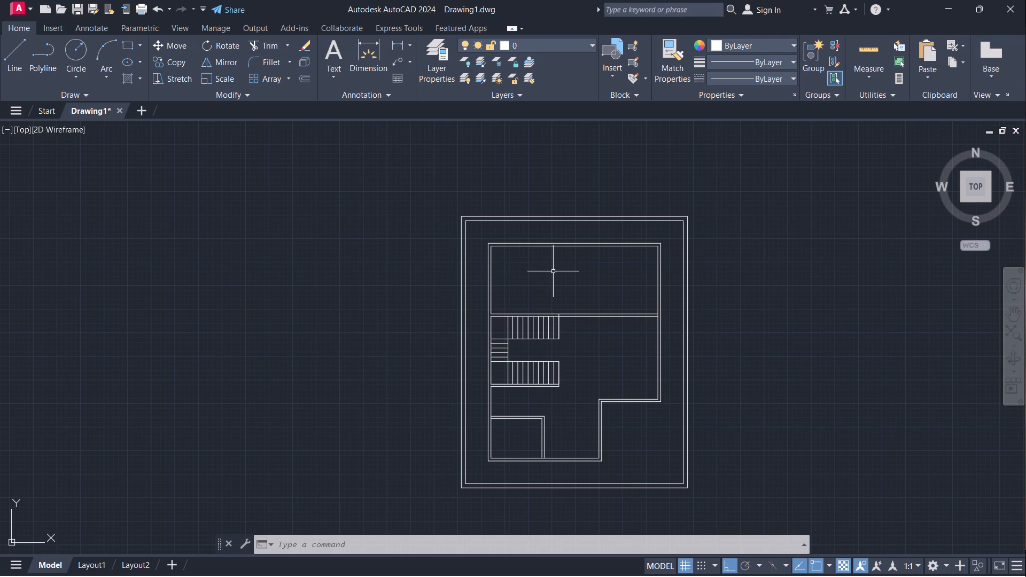
pyautogui.scroll(-1, 554, 273)
pyautogui.moveTo(554, 273); pyautogui.dragTo(506, 276, button='middle')
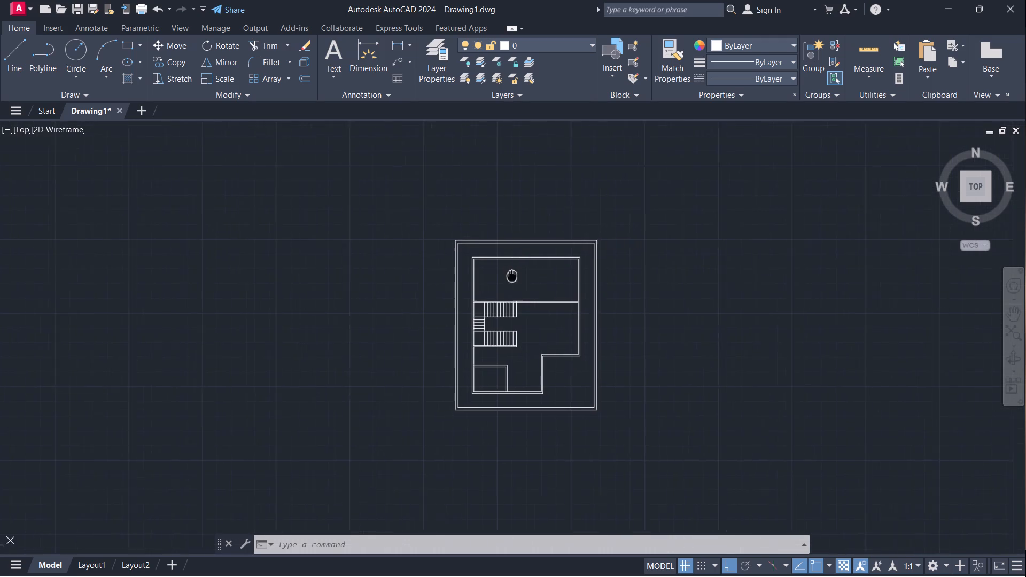
pyautogui.moveTo(506, 276); pyautogui.dragTo(475, 274, button='middle')
pyautogui.scroll(2, 484, 272)
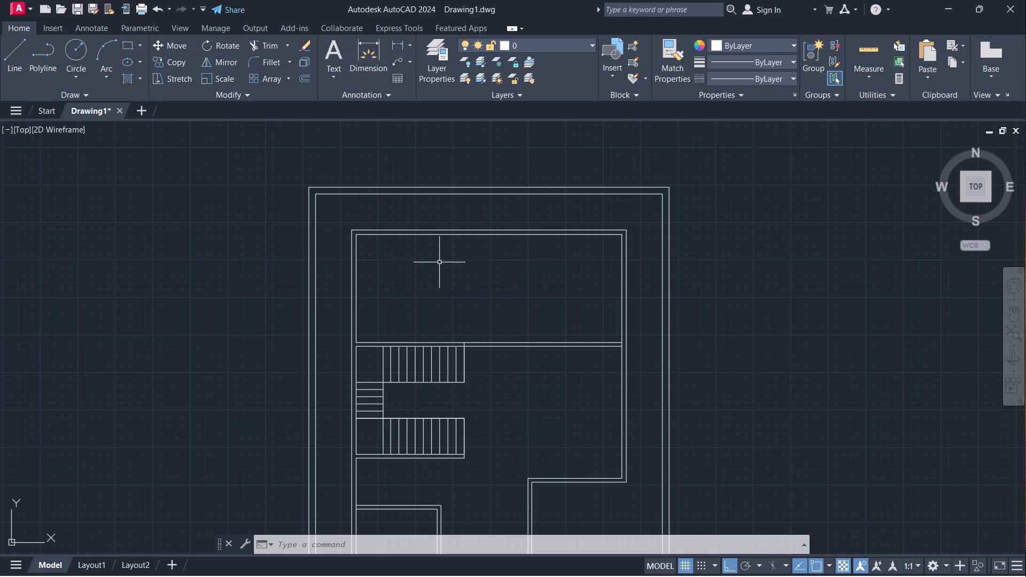
pyautogui.scroll(-1, 440, 262)
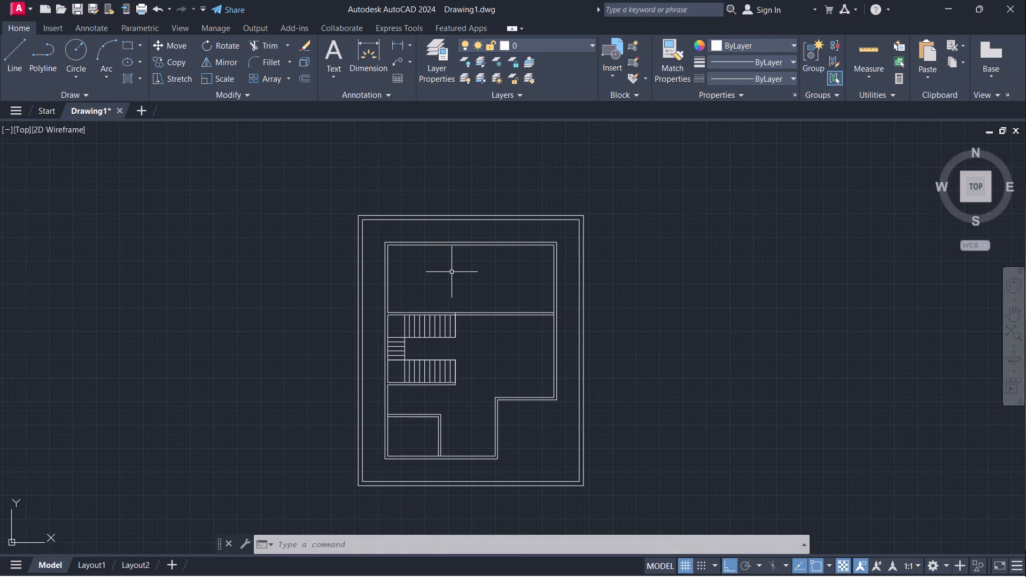
pyautogui.scroll(-1, 450, 277)
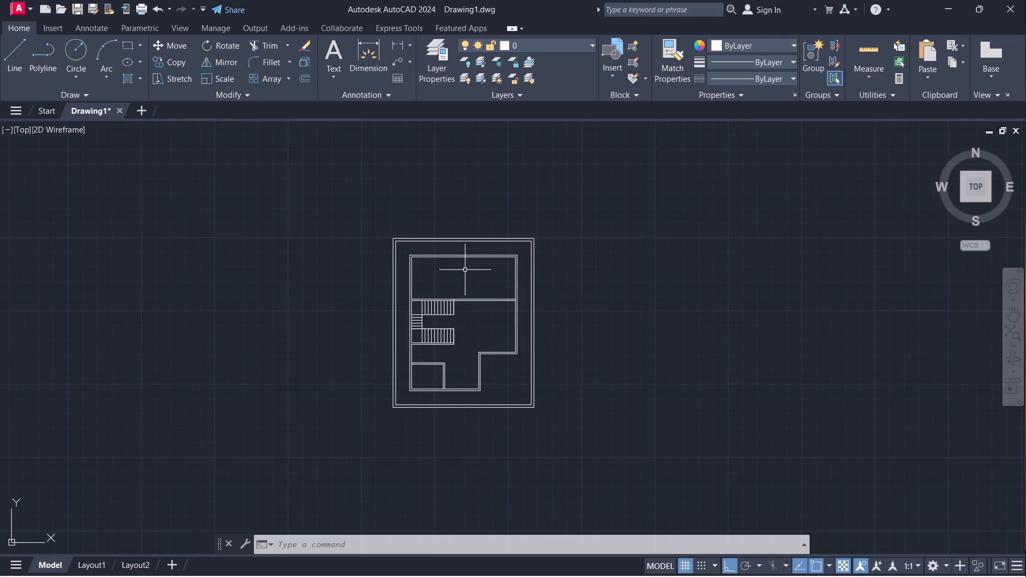
# Measure the upper room's inner width with a temporary linear dimension, leaving no dimension in the drawing.
pyautogui.scroll(2, 467, 275)
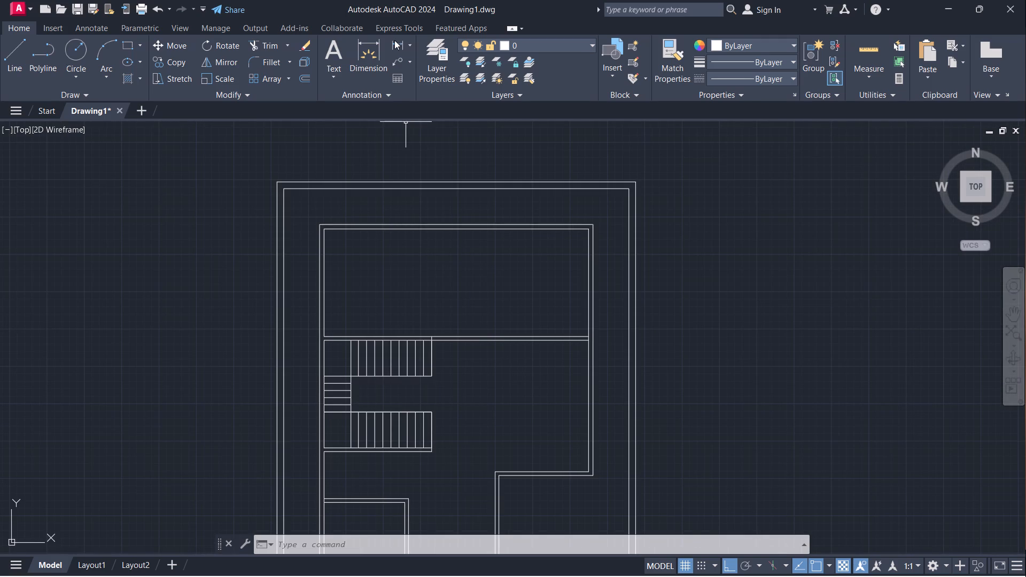
pyautogui.click(398, 40)
pyautogui.click(328, 227)
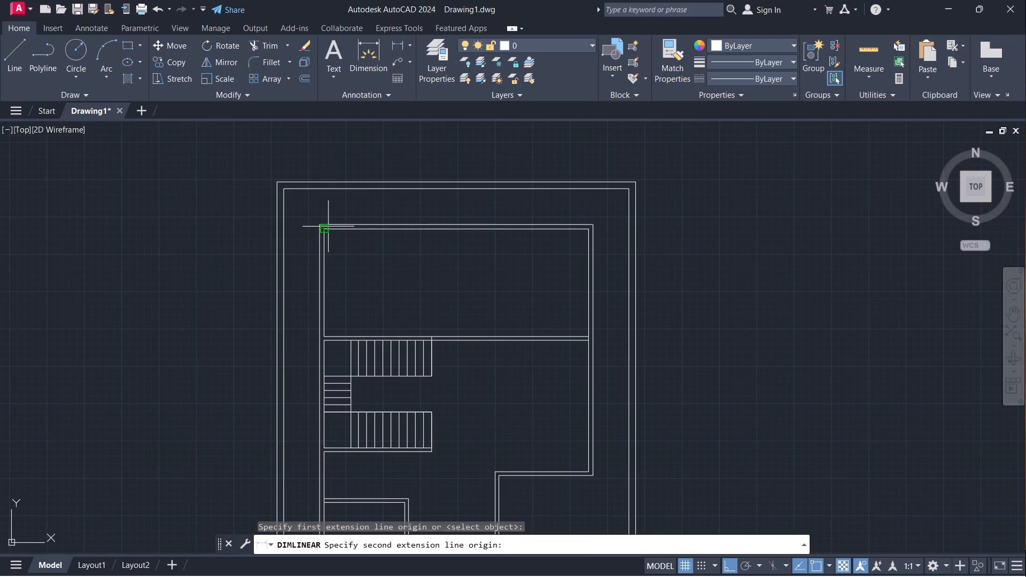
pyautogui.click(585, 229)
pyautogui.scroll(5, 451, 269)
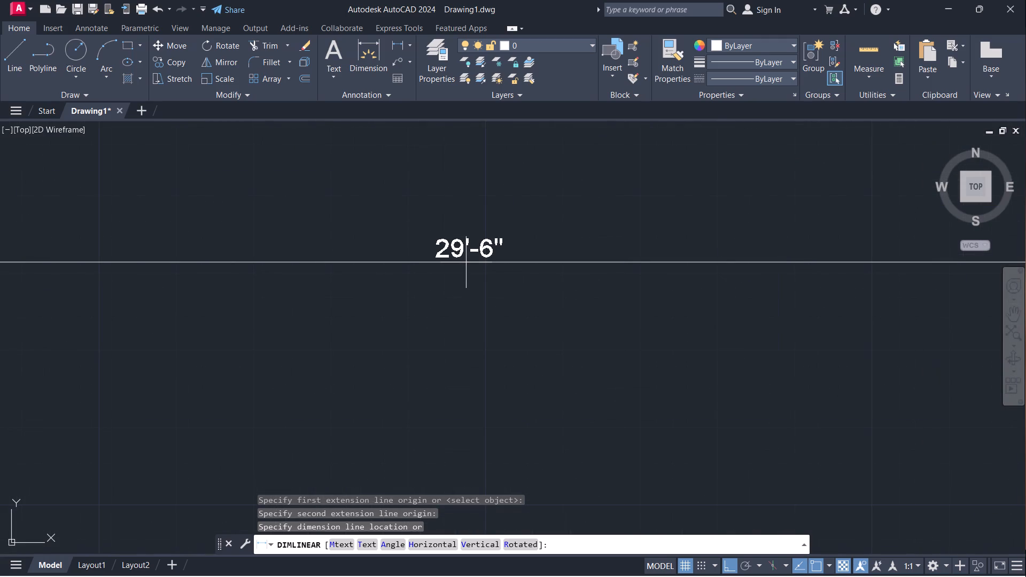
pyautogui.scroll(-1, 469, 261)
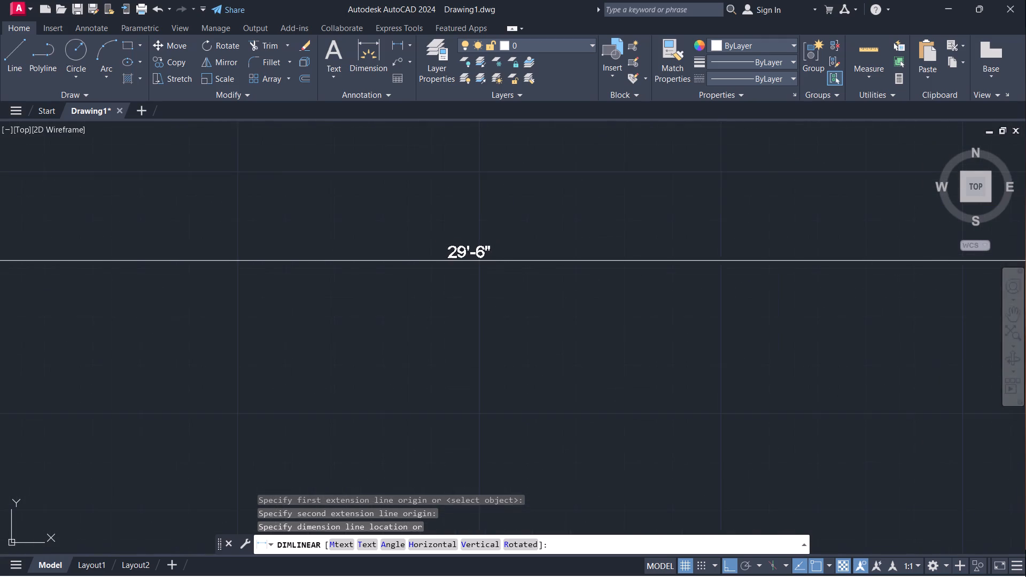
pyautogui.scroll(-3, 469, 261)
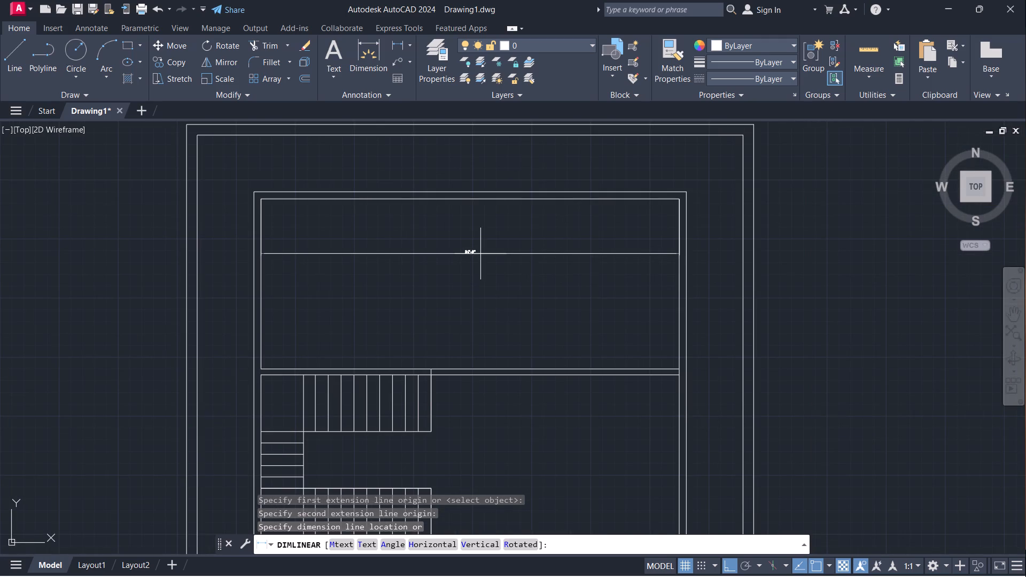
pyautogui.scroll(-1, 480, 254)
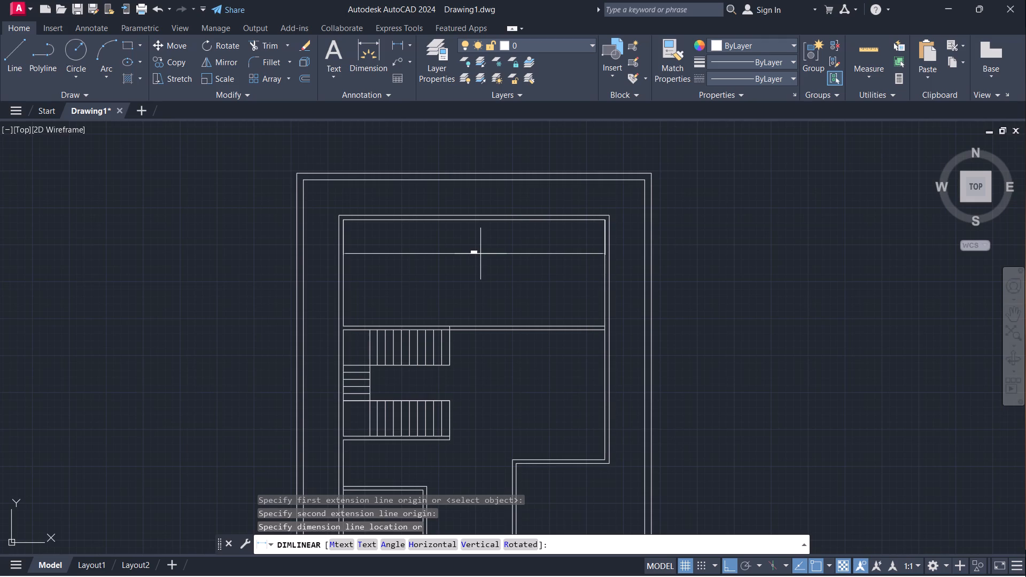
pyautogui.press('Escape')
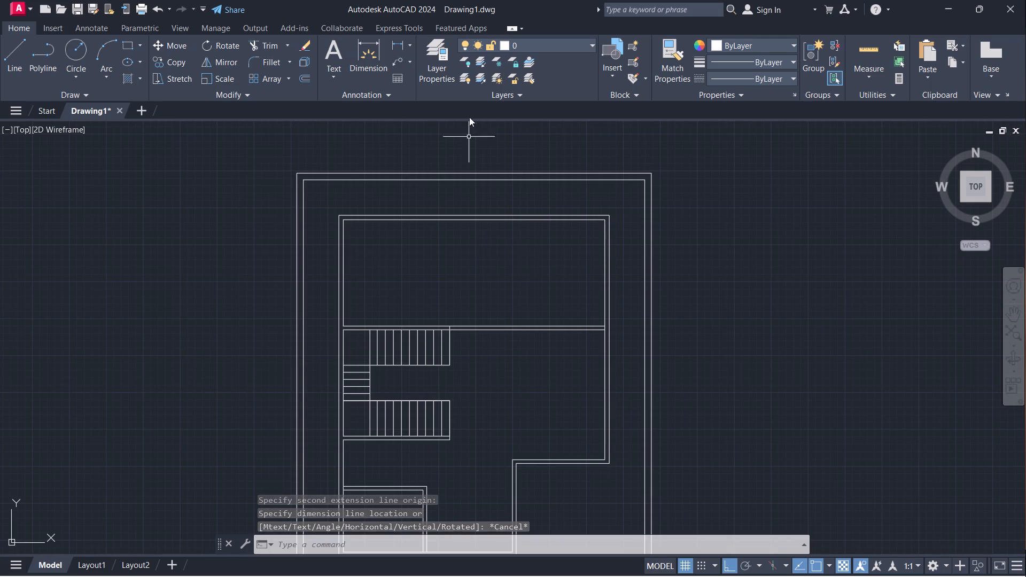
# Measure the upper room's inner depth along its left wall with a temporary linear dimension, without placing it.
pyautogui.click(400, 42)
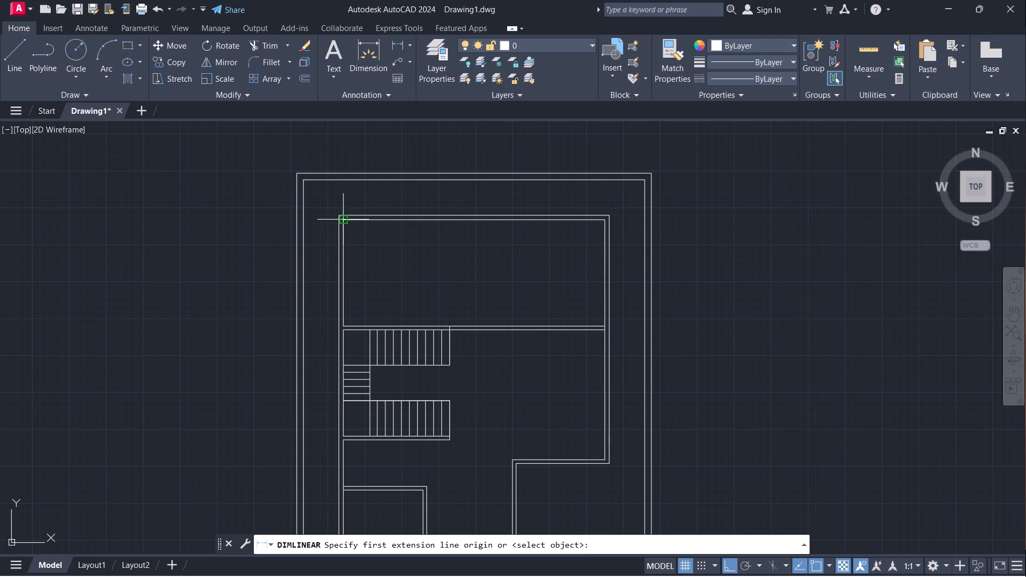
pyautogui.click(346, 222)
pyautogui.click(346, 323)
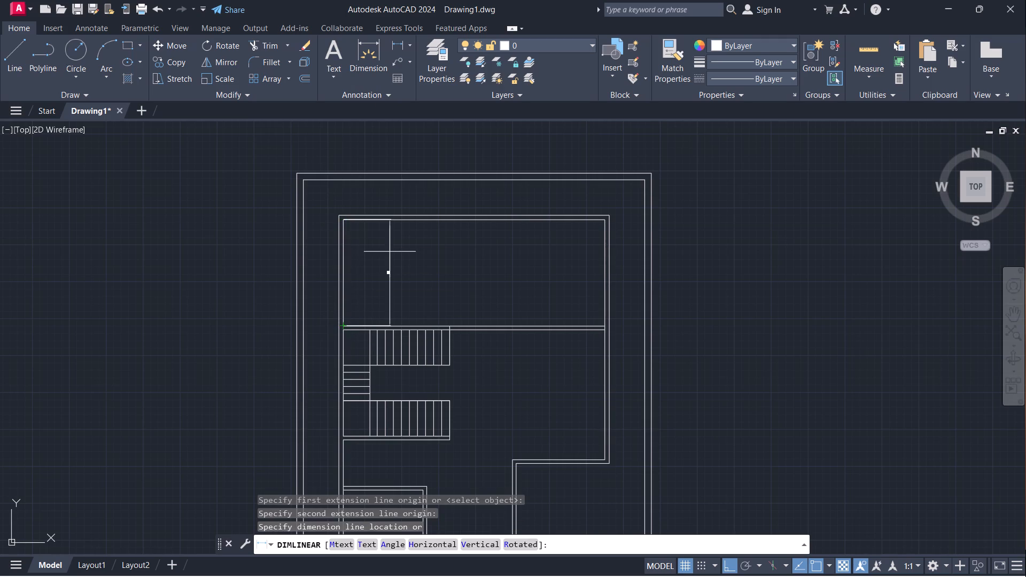
pyautogui.scroll(4, 389, 256)
pyautogui.scroll(-5, 388, 289)
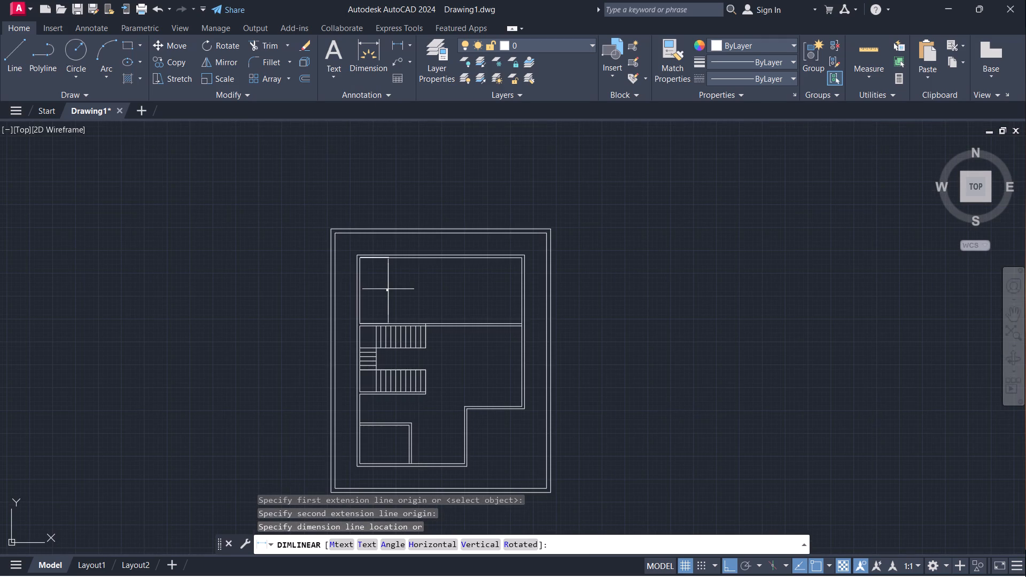
pyautogui.press('Escape')
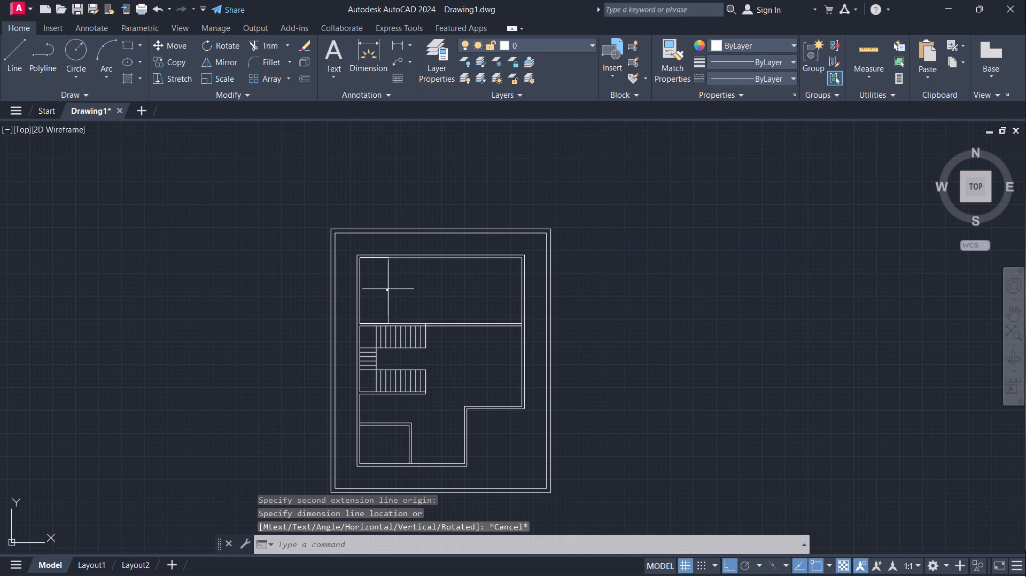
pyautogui.click(388, 289)
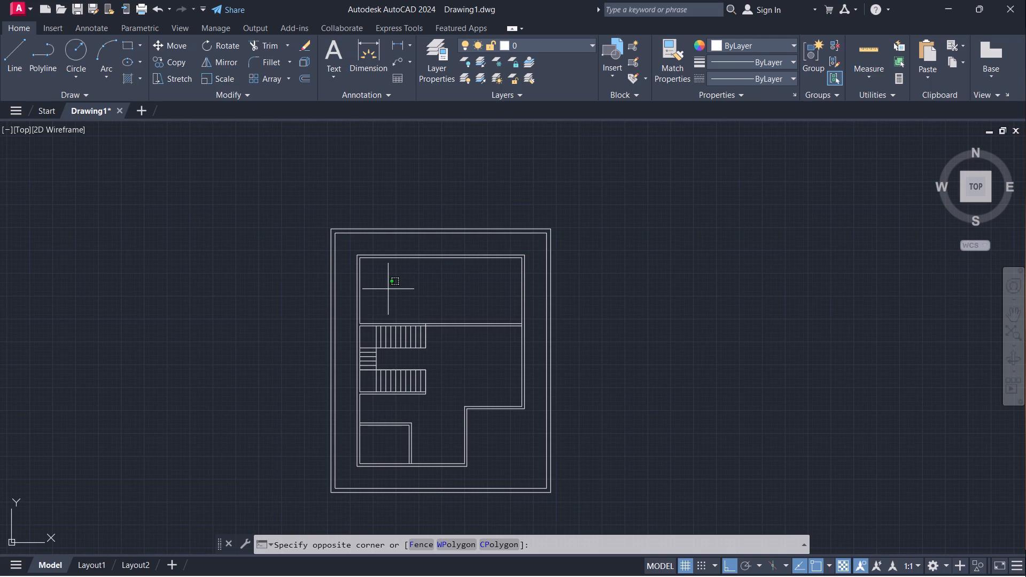
pyautogui.click(388, 289)
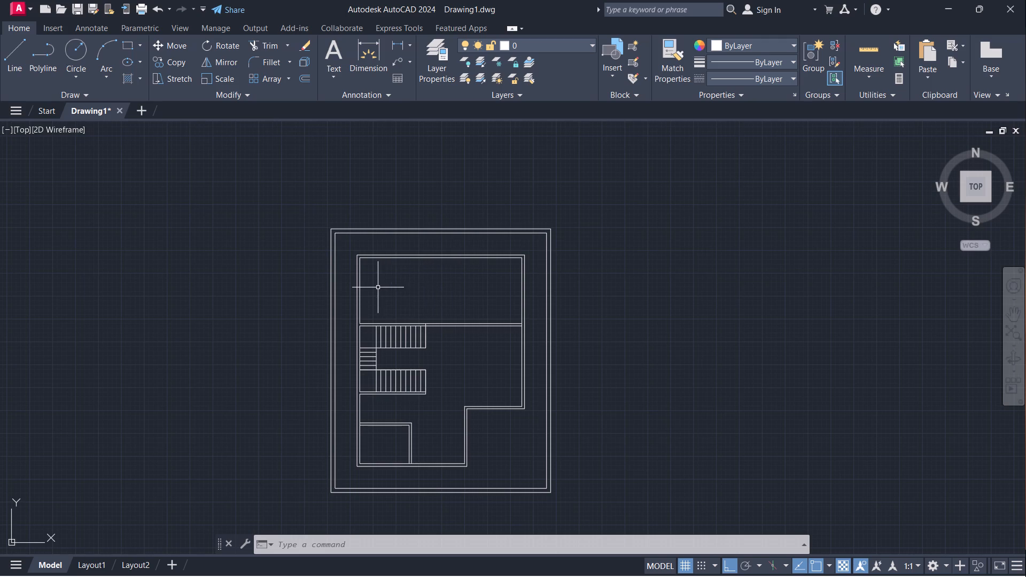
# Offset the upper room's left inner wall line 15' to the right, into the room, to divide it.
pyautogui.scroll(2, 377, 287)
pyautogui.click(330, 293)
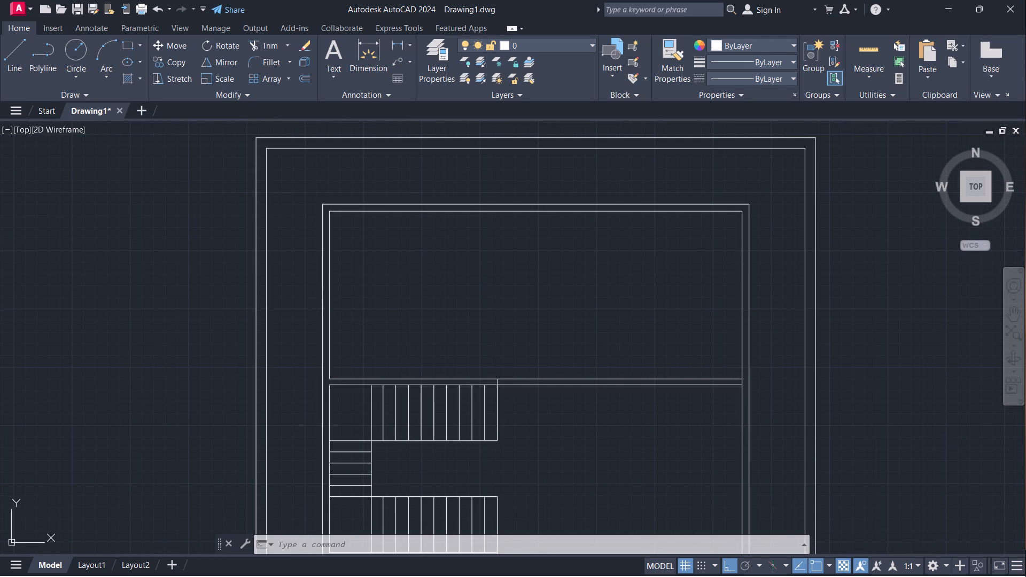
pyautogui.press('o')
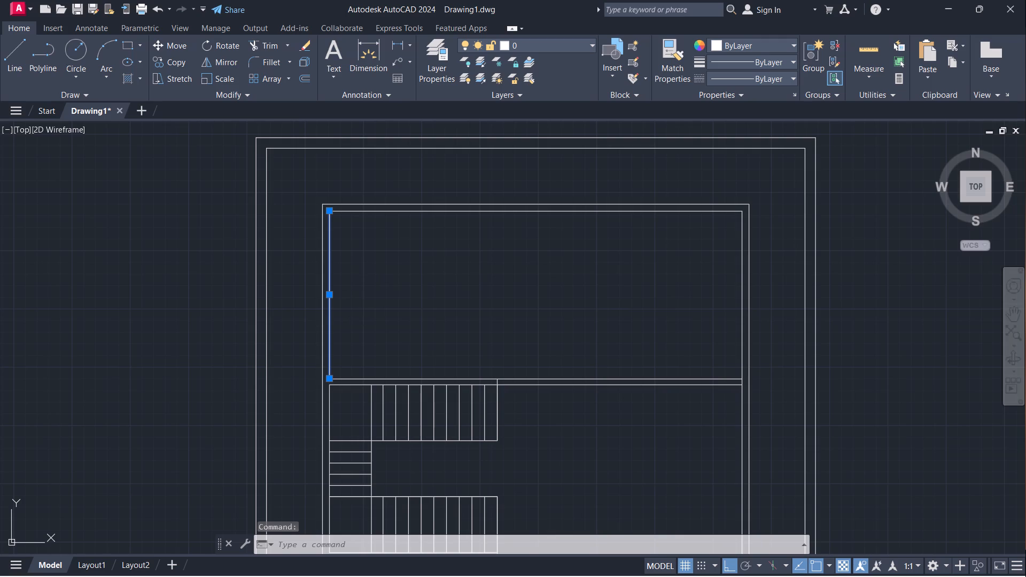
pyautogui.press('Return')
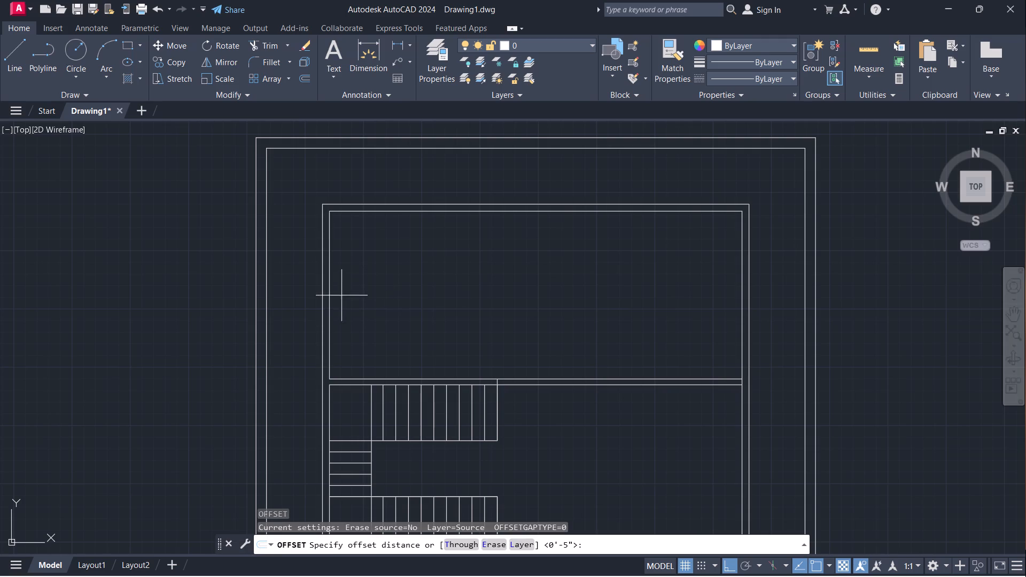
pyautogui.click(332, 298)
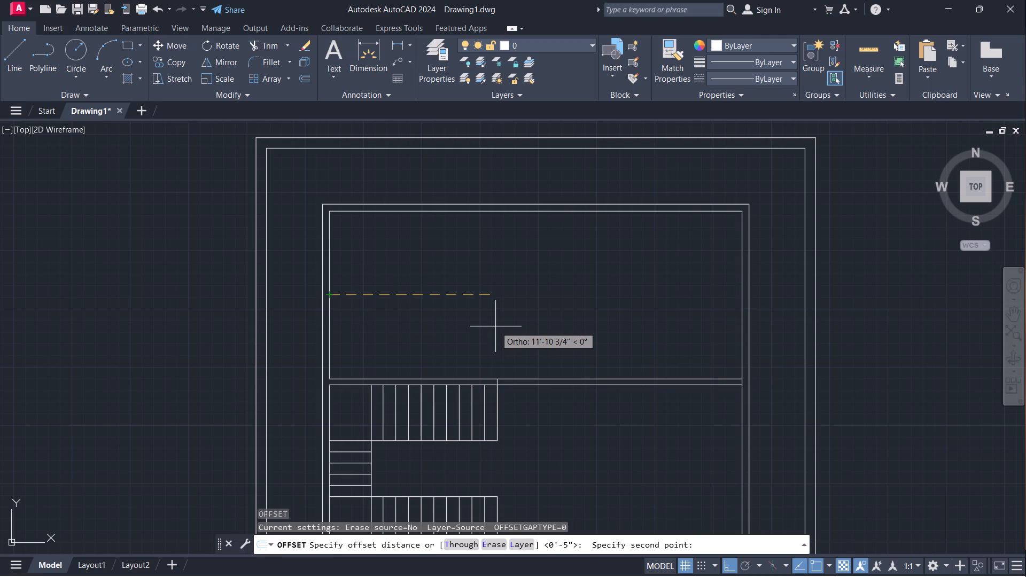
pyautogui.write("15'")
pyautogui.press('Return')
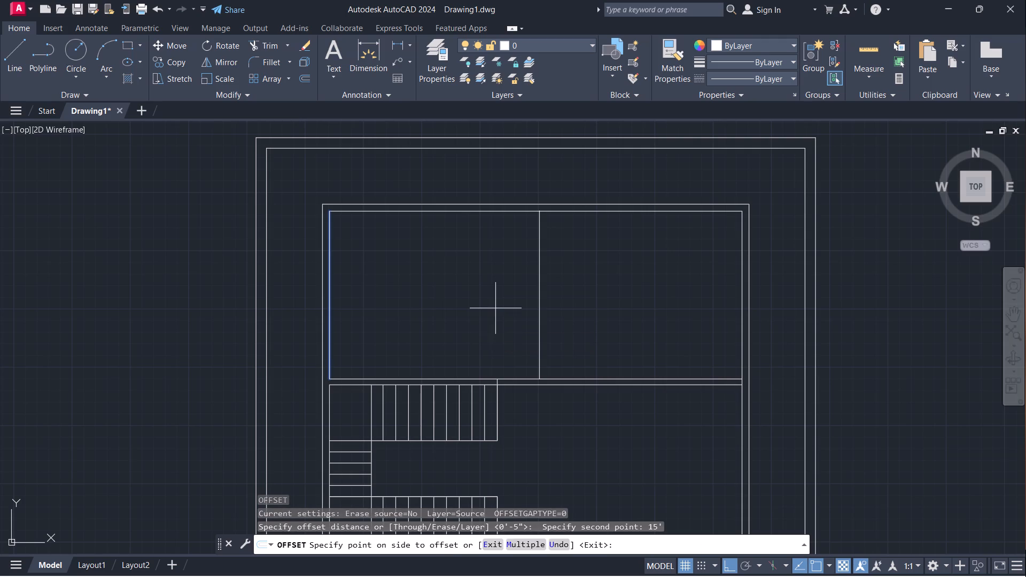
pyautogui.click(495, 308)
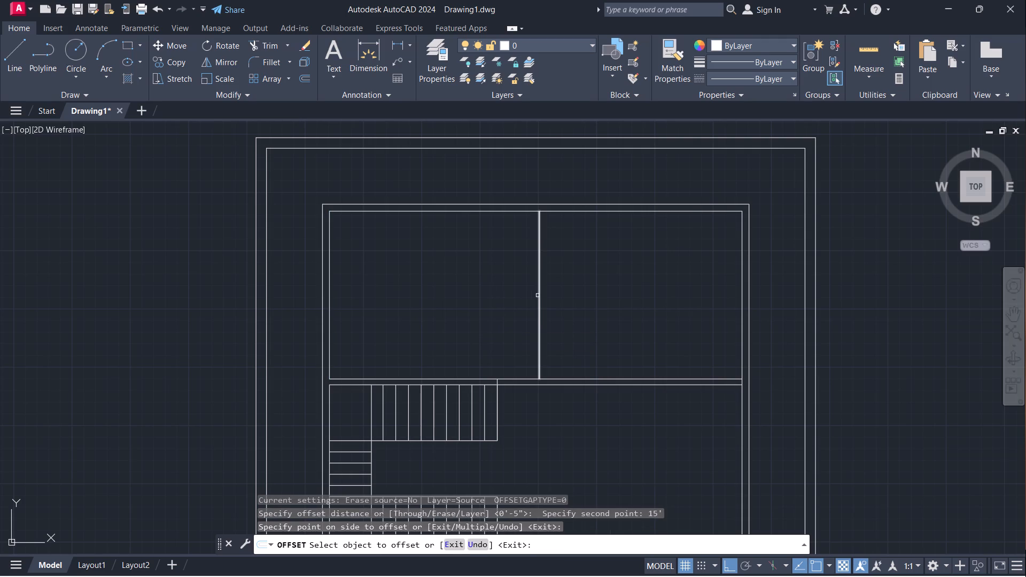
pyautogui.click(538, 295)
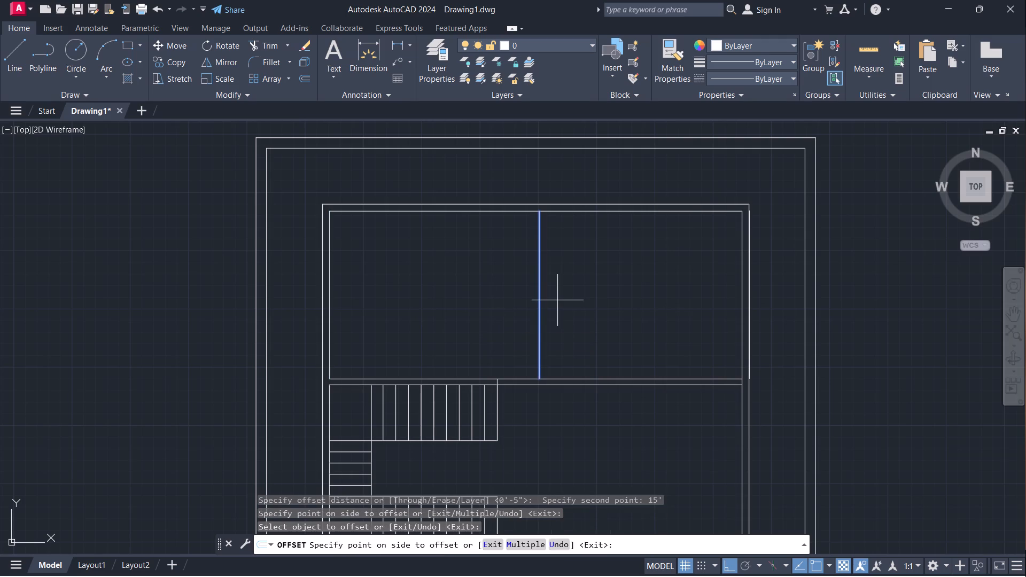
pyautogui.press('Escape')
# Offset the upper room's new dividing line 5" to the right to form the partition wall.
pyautogui.press('o')
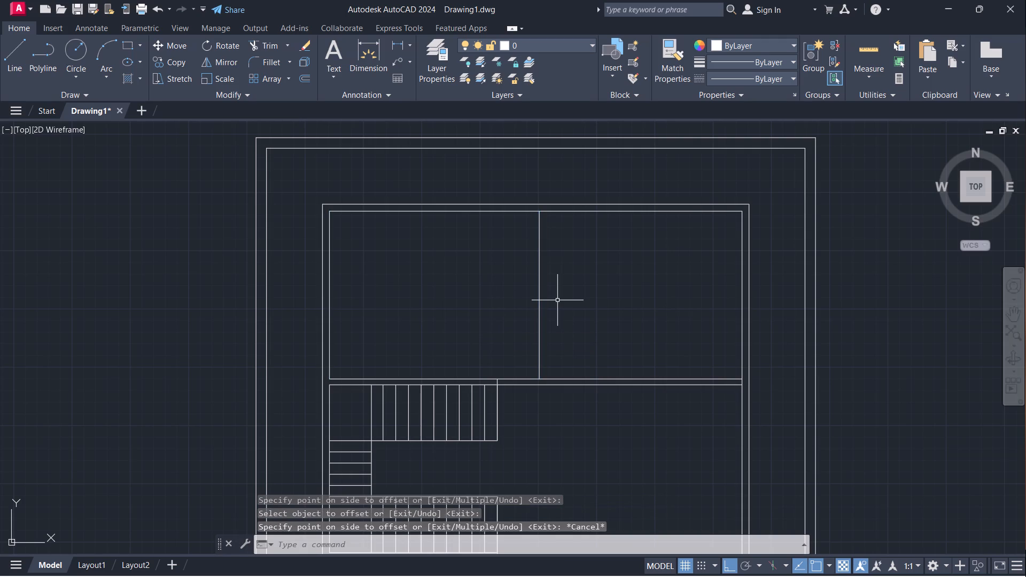
pyautogui.press('Return')
pyautogui.click(538, 308)
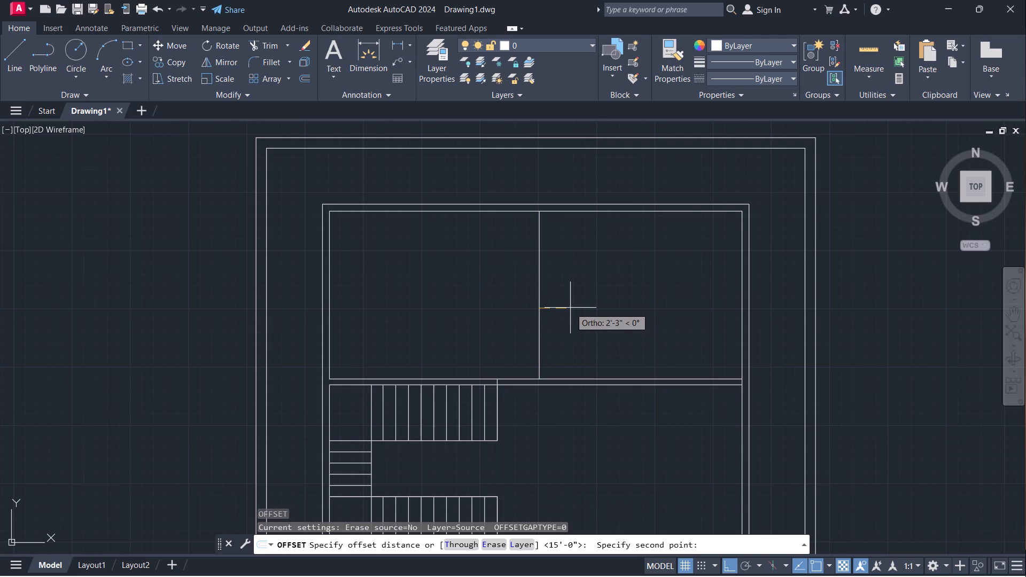
pyautogui.press('5')
pyautogui.press("'")
pyautogui.press('BackSpace')
pyautogui.press('Return')
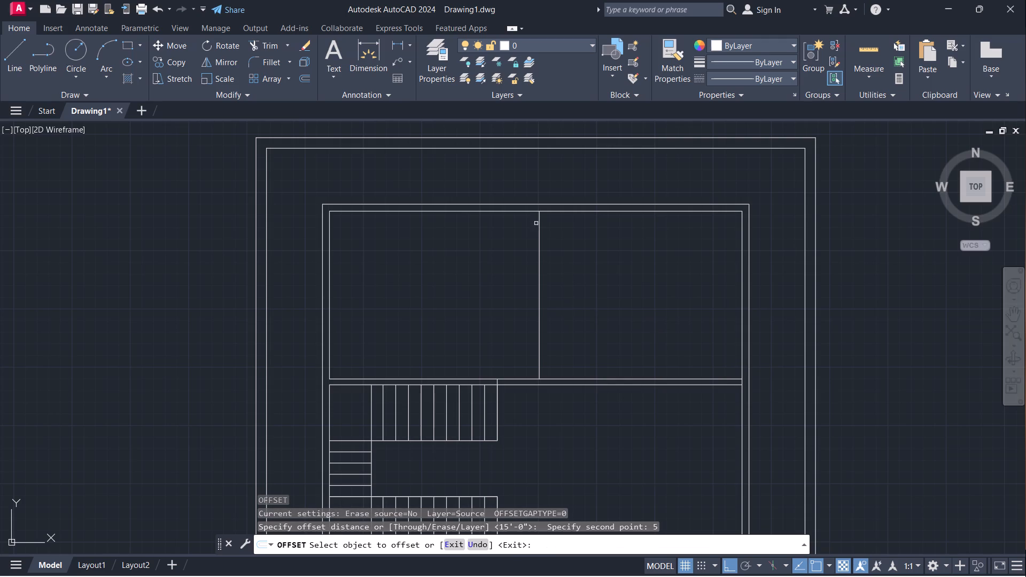
pyautogui.click(539, 280)
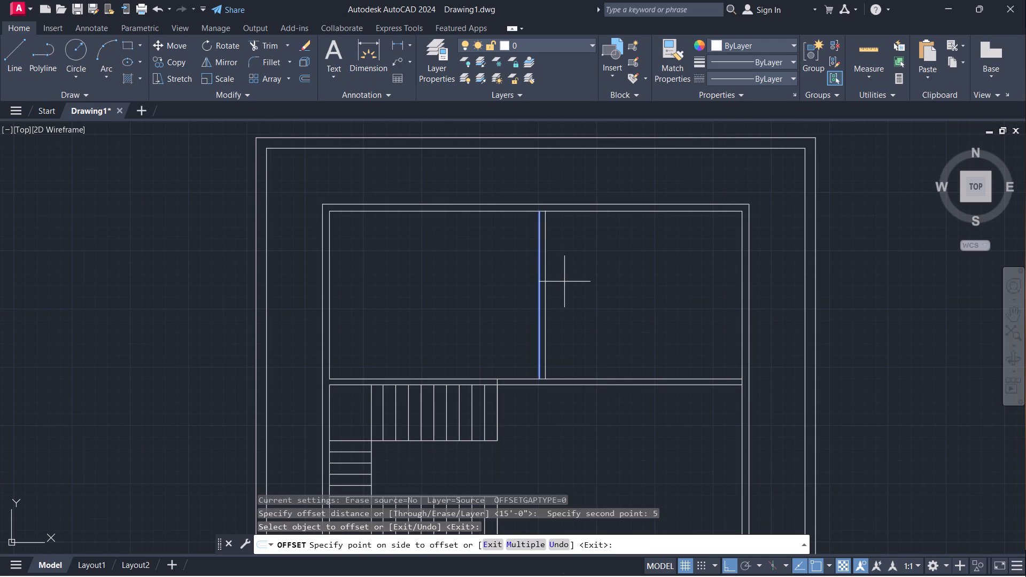
pyautogui.click(564, 282)
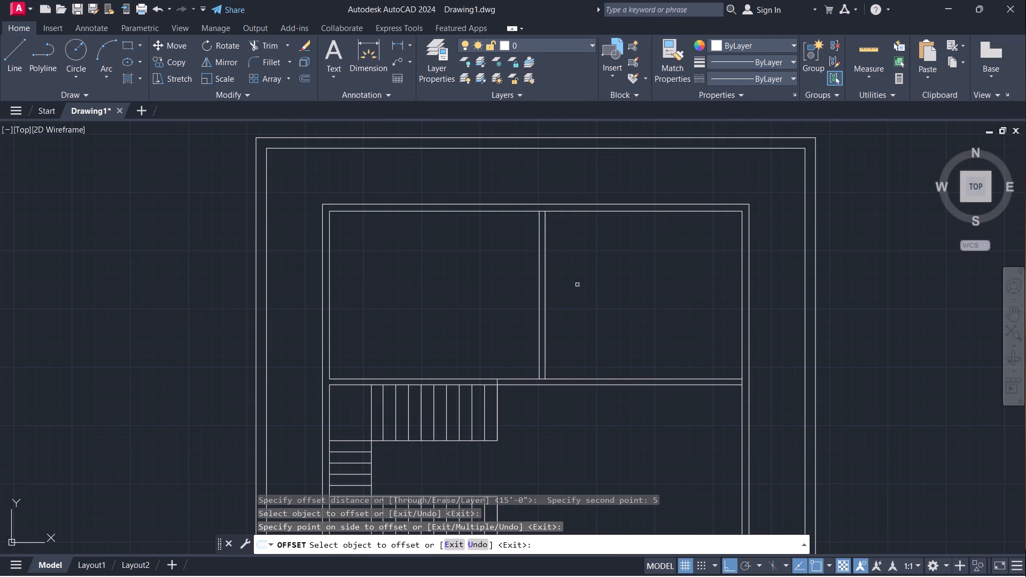
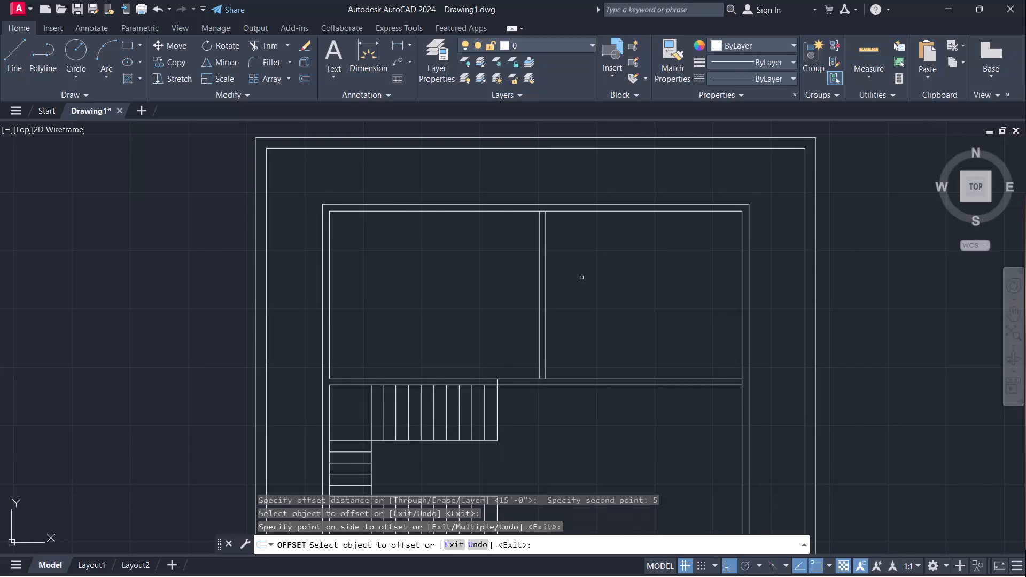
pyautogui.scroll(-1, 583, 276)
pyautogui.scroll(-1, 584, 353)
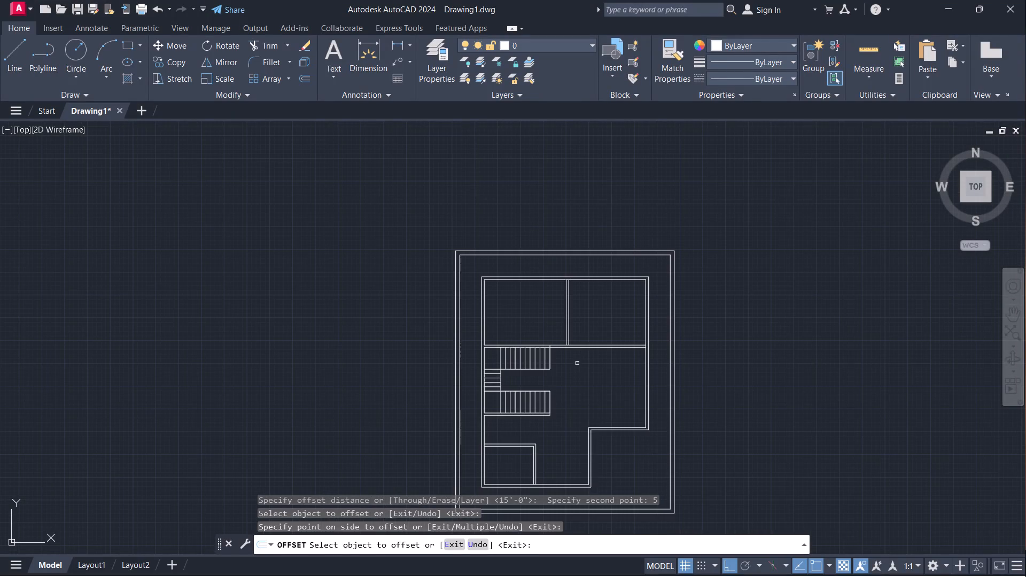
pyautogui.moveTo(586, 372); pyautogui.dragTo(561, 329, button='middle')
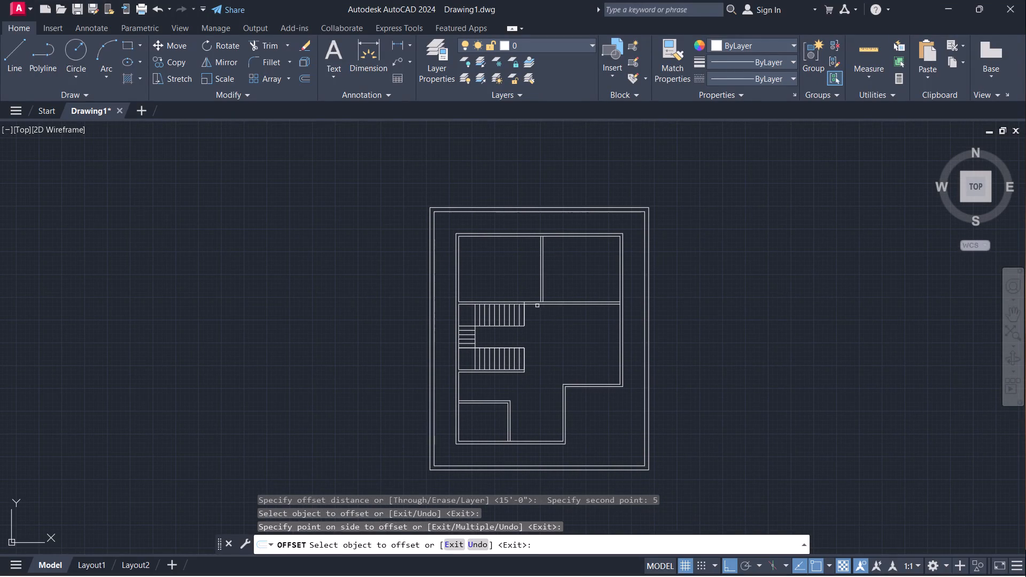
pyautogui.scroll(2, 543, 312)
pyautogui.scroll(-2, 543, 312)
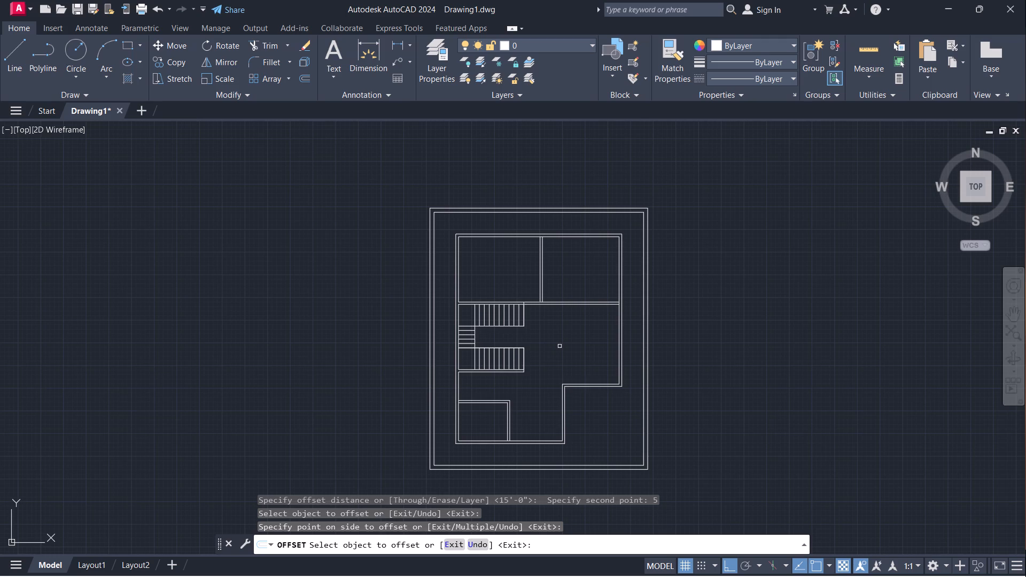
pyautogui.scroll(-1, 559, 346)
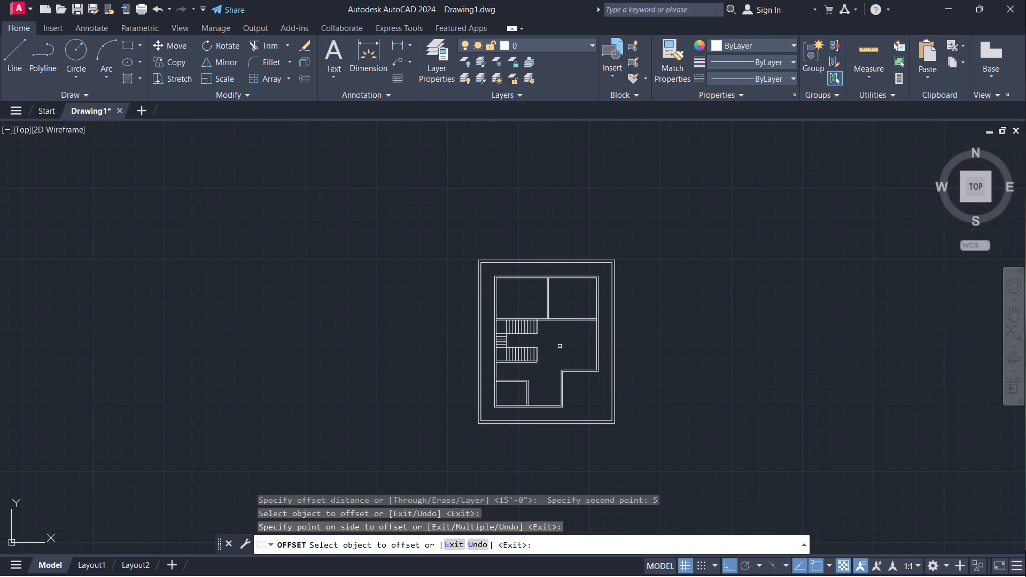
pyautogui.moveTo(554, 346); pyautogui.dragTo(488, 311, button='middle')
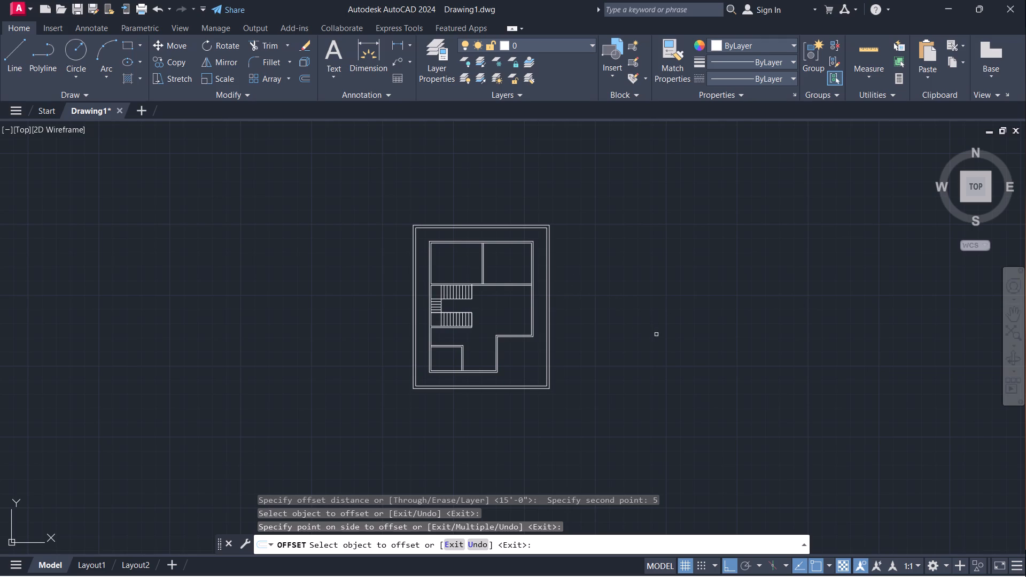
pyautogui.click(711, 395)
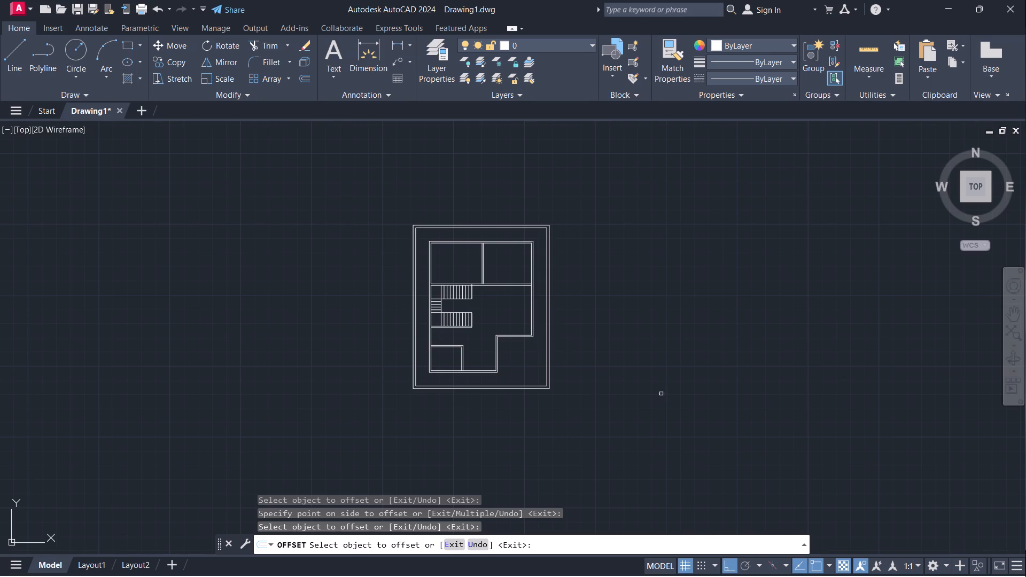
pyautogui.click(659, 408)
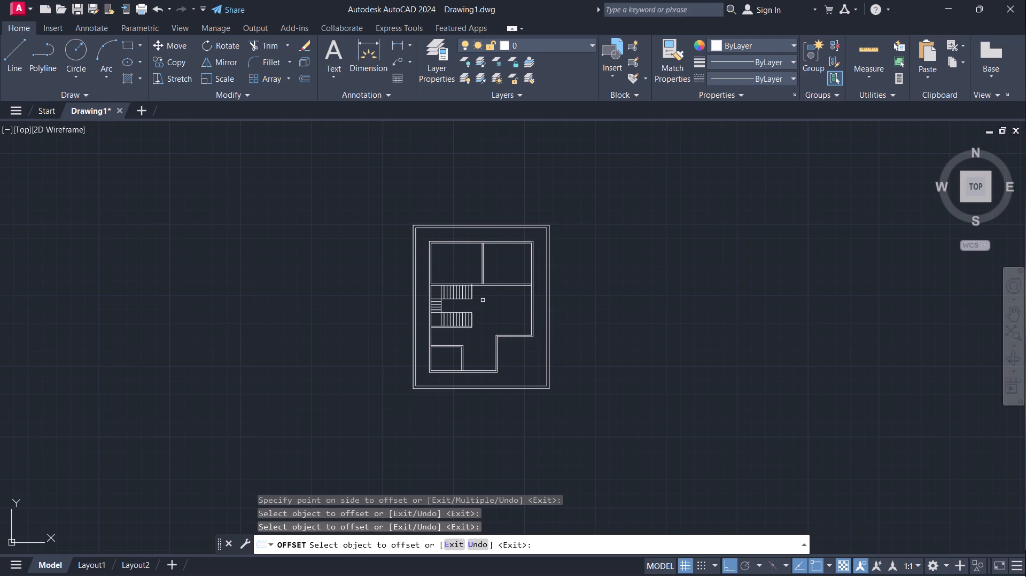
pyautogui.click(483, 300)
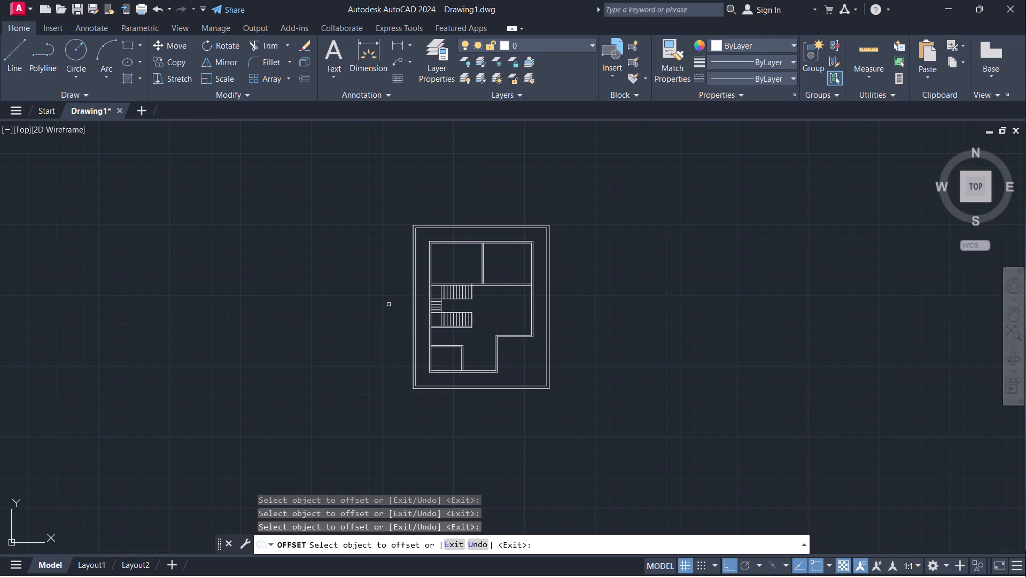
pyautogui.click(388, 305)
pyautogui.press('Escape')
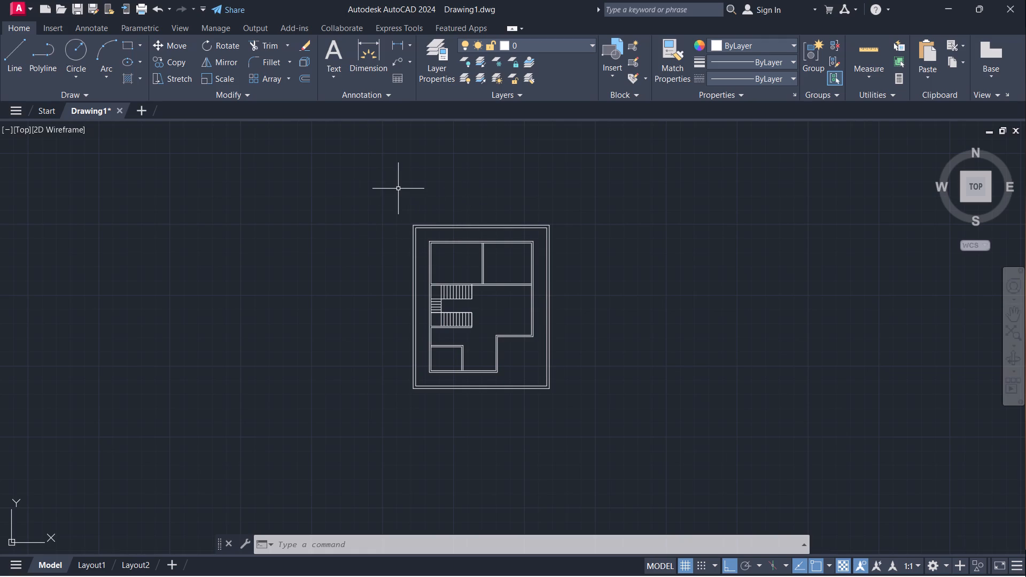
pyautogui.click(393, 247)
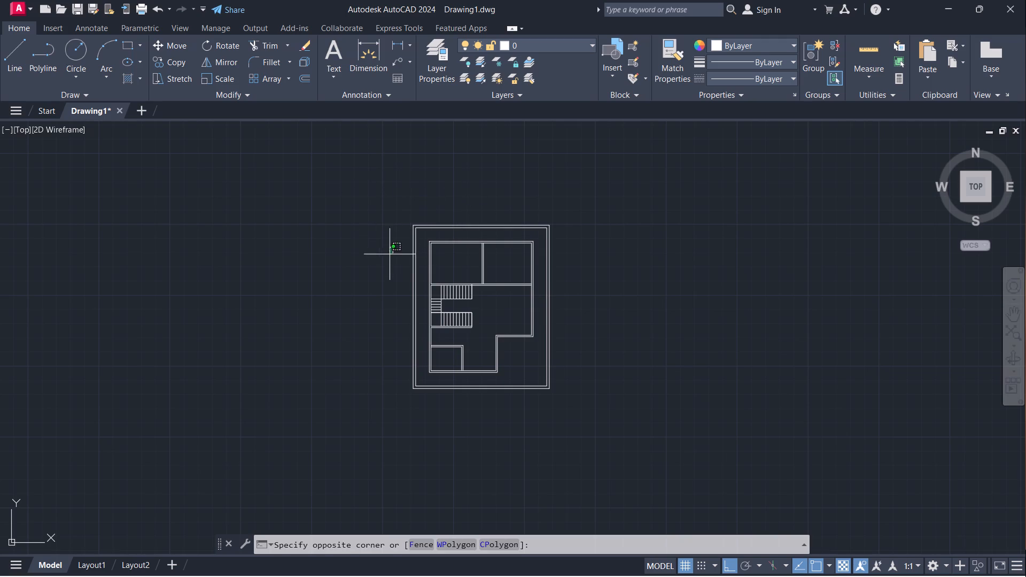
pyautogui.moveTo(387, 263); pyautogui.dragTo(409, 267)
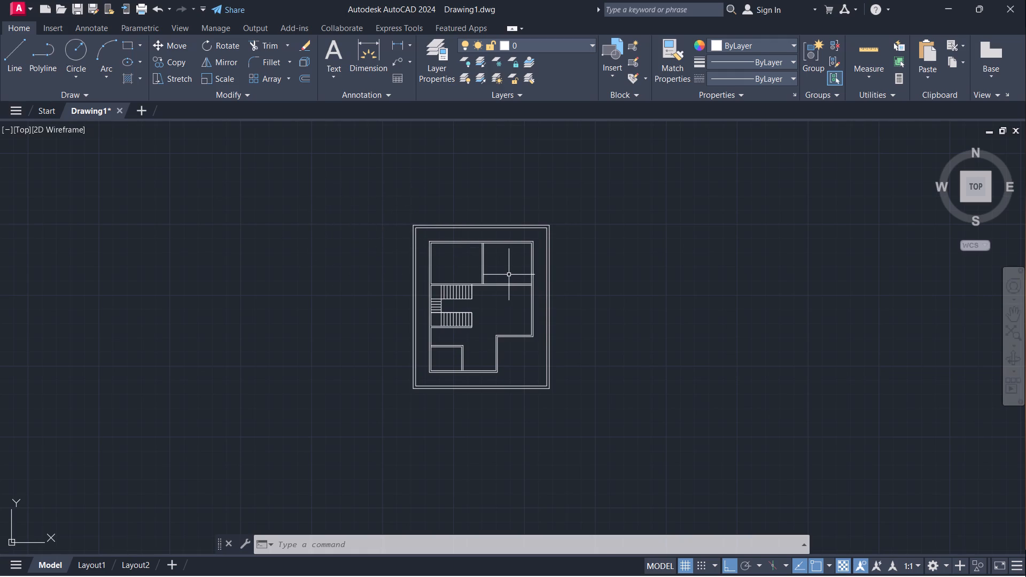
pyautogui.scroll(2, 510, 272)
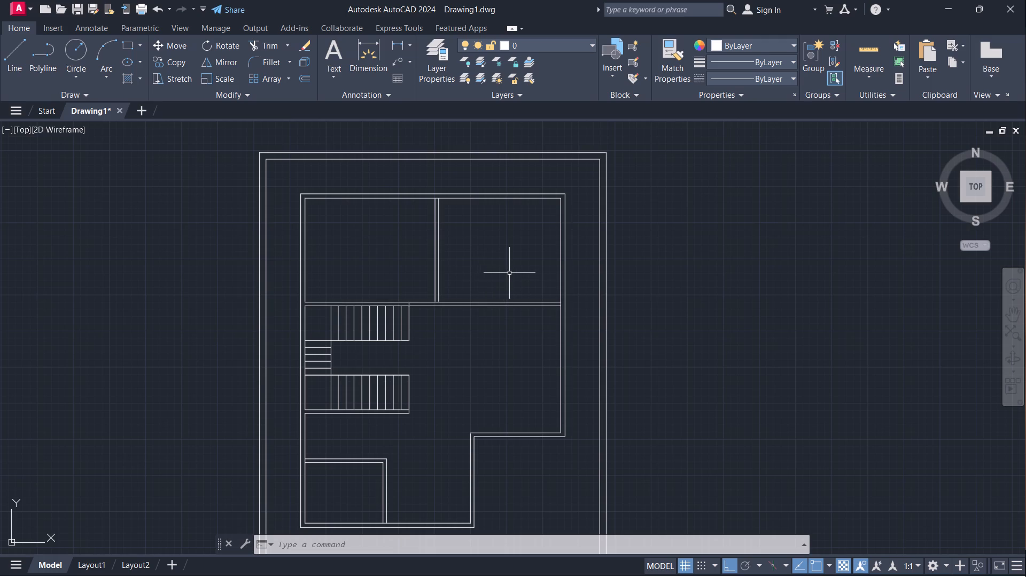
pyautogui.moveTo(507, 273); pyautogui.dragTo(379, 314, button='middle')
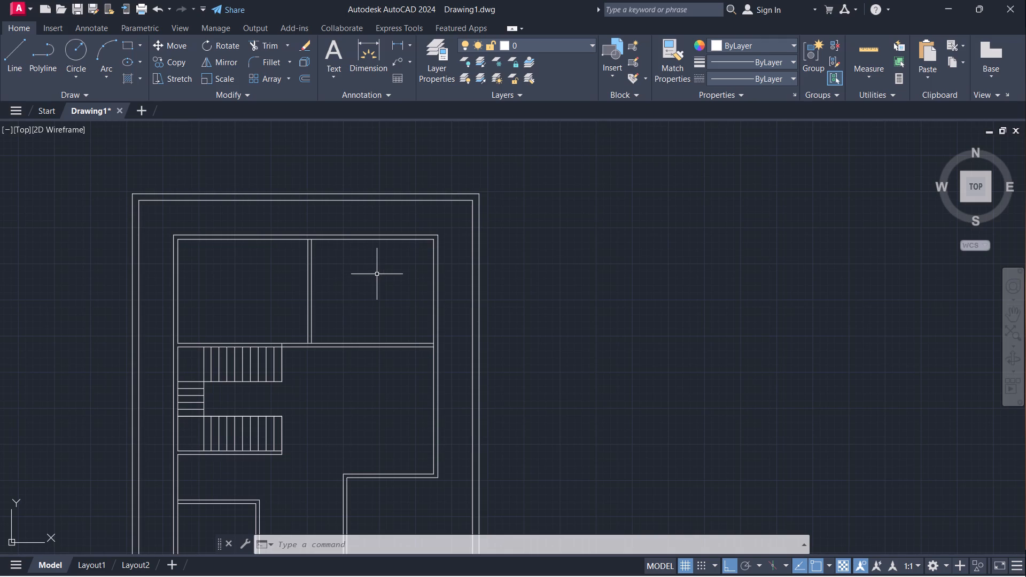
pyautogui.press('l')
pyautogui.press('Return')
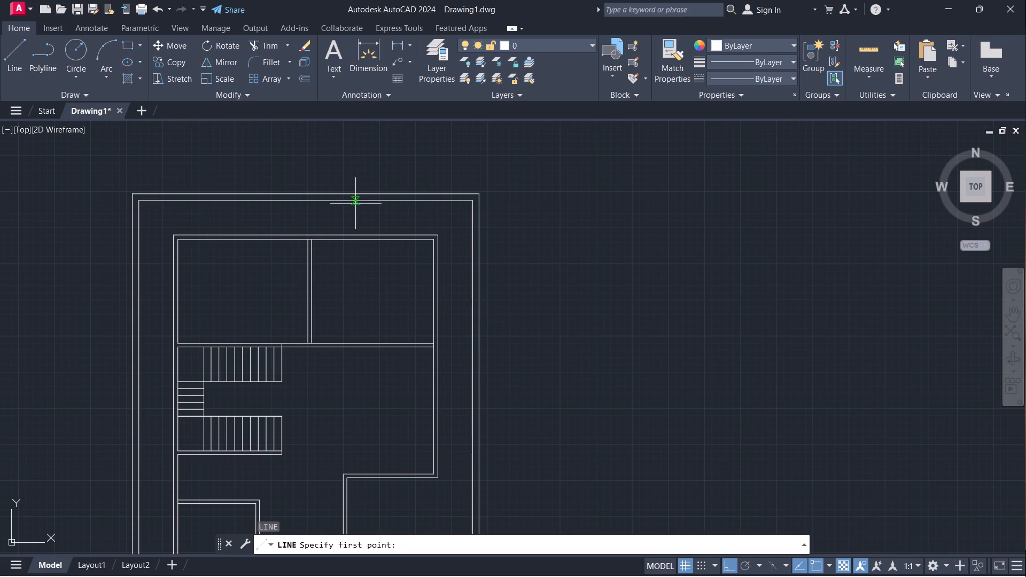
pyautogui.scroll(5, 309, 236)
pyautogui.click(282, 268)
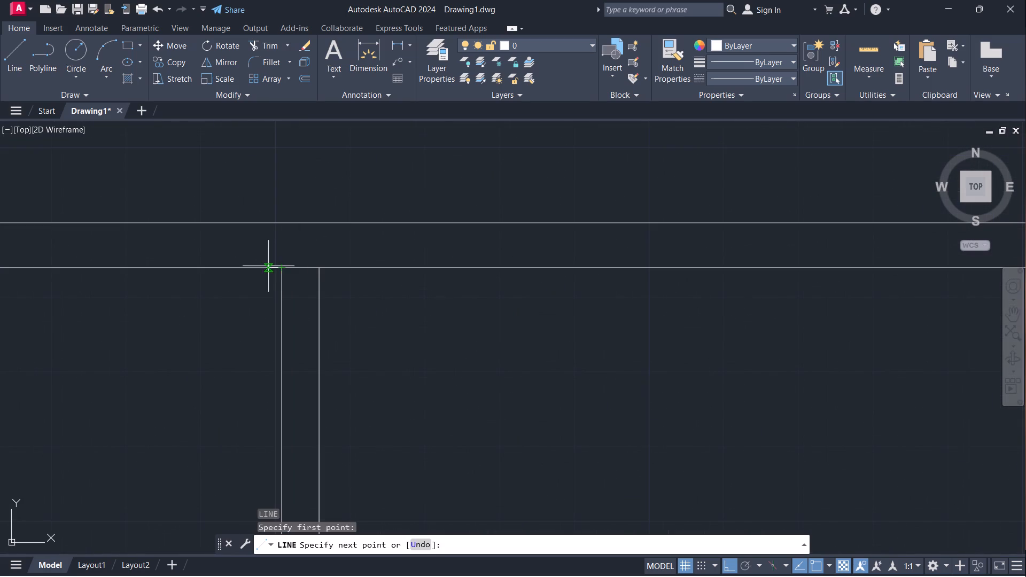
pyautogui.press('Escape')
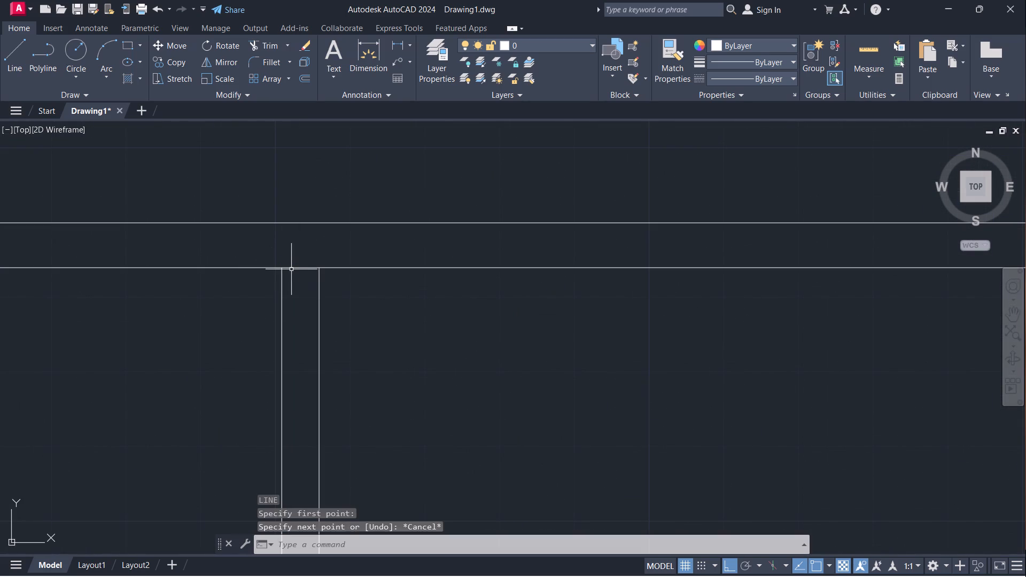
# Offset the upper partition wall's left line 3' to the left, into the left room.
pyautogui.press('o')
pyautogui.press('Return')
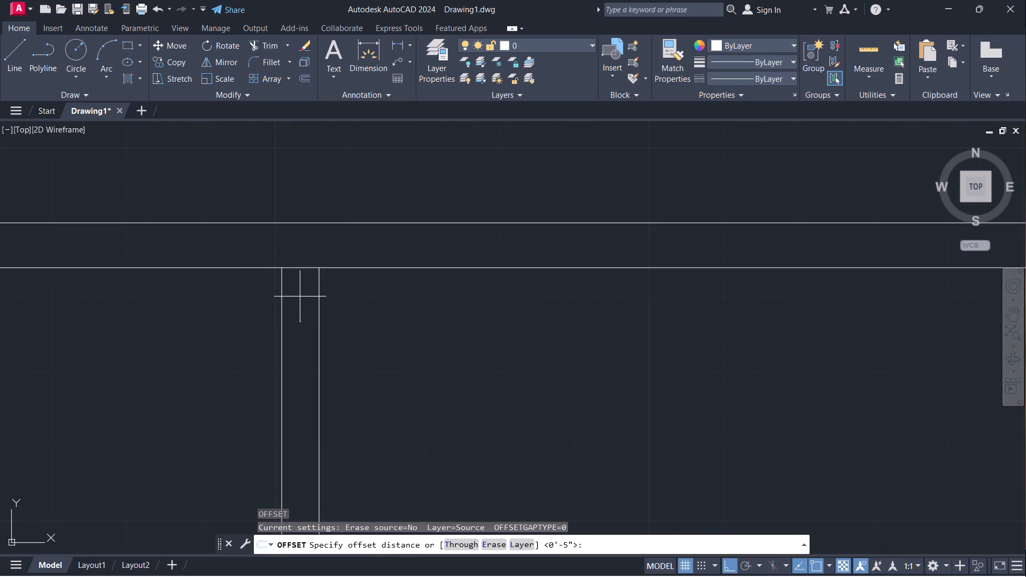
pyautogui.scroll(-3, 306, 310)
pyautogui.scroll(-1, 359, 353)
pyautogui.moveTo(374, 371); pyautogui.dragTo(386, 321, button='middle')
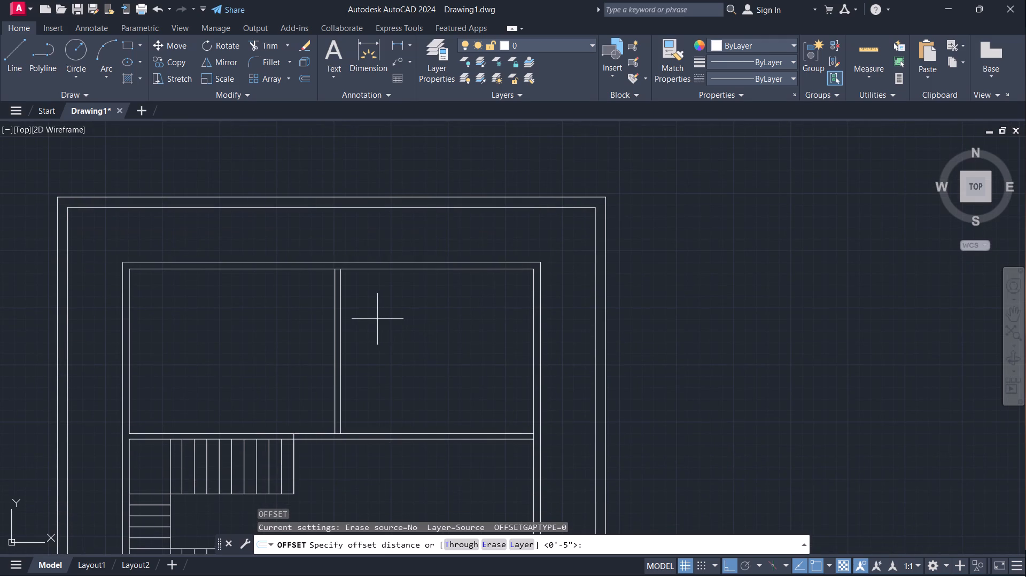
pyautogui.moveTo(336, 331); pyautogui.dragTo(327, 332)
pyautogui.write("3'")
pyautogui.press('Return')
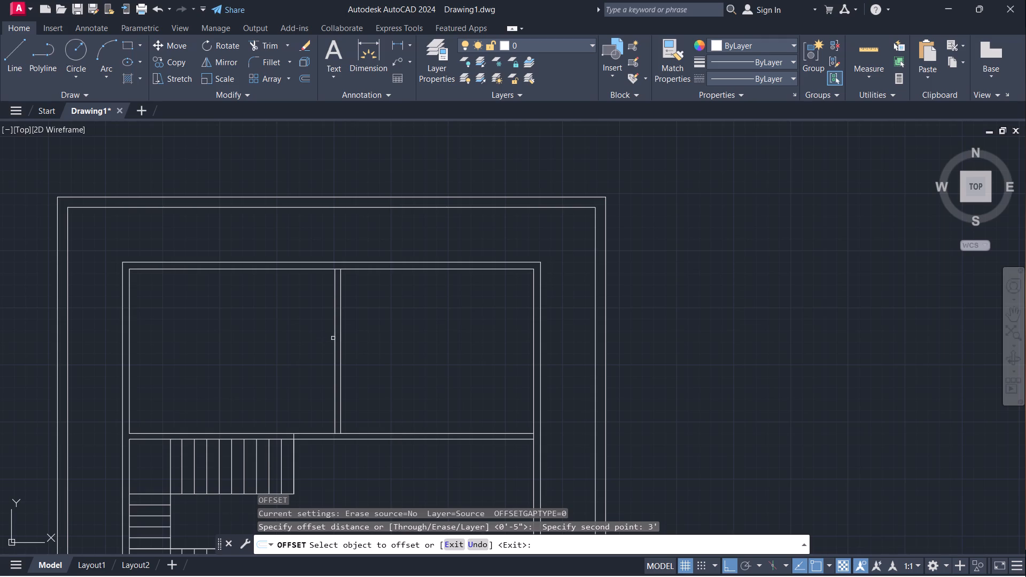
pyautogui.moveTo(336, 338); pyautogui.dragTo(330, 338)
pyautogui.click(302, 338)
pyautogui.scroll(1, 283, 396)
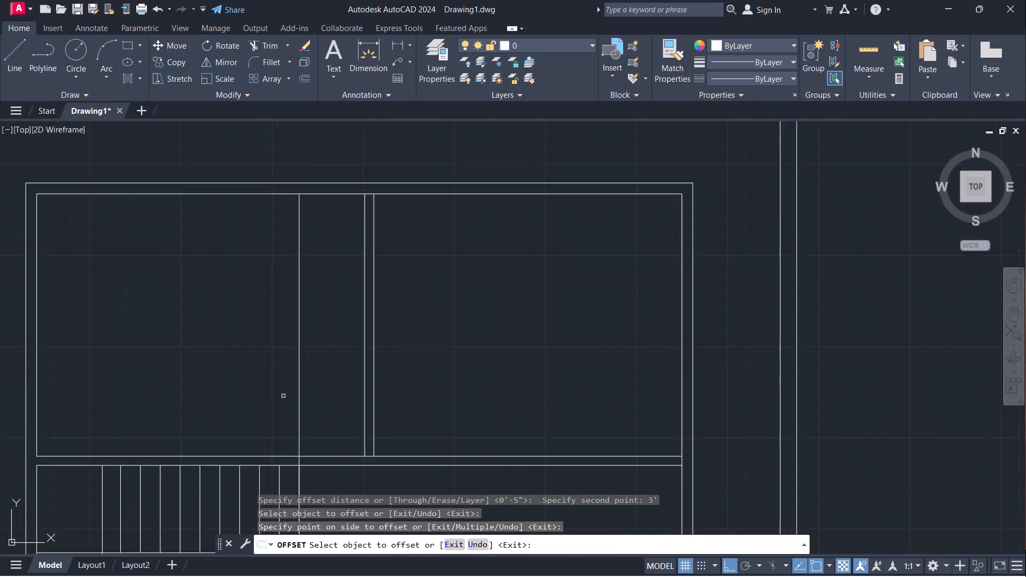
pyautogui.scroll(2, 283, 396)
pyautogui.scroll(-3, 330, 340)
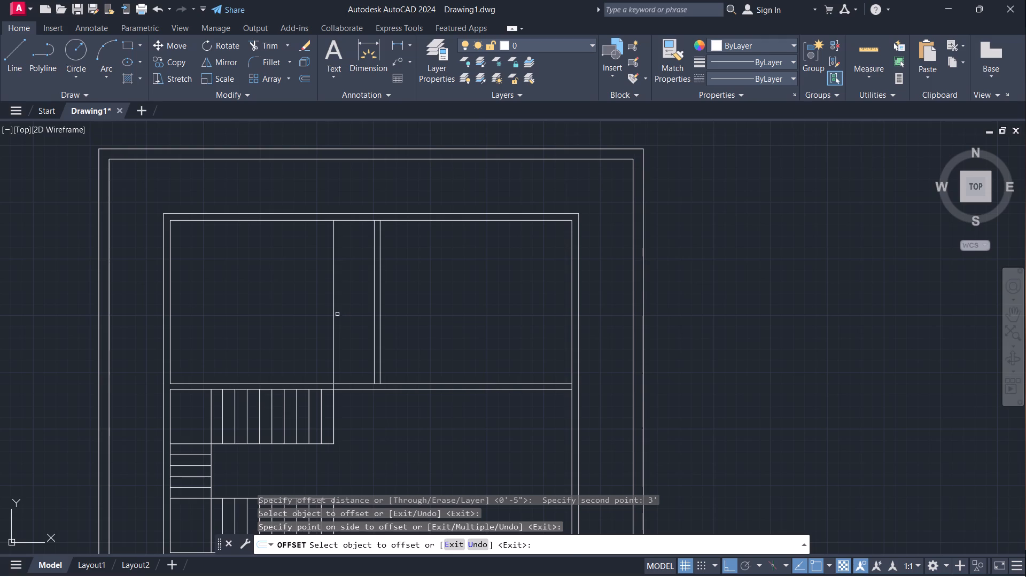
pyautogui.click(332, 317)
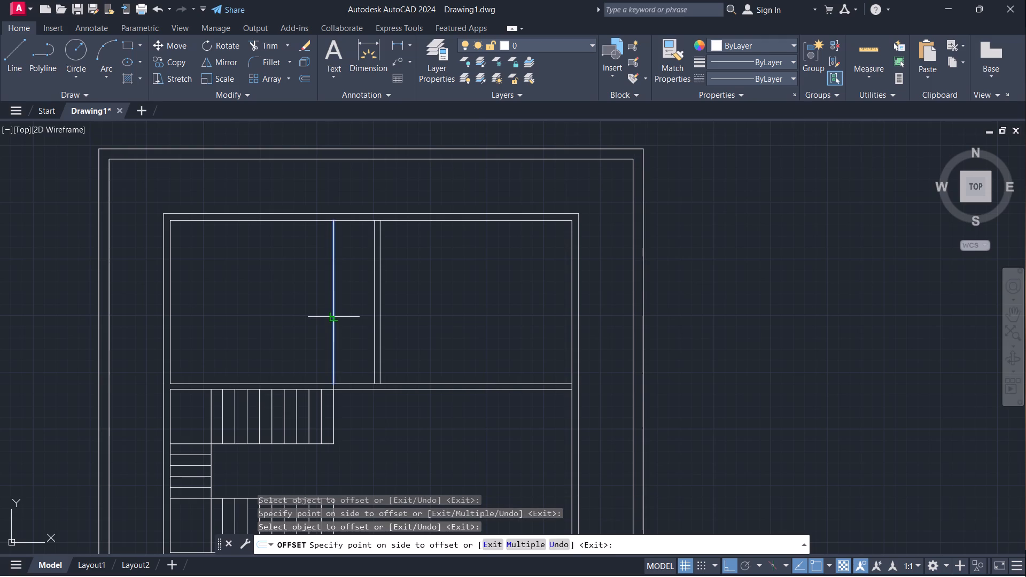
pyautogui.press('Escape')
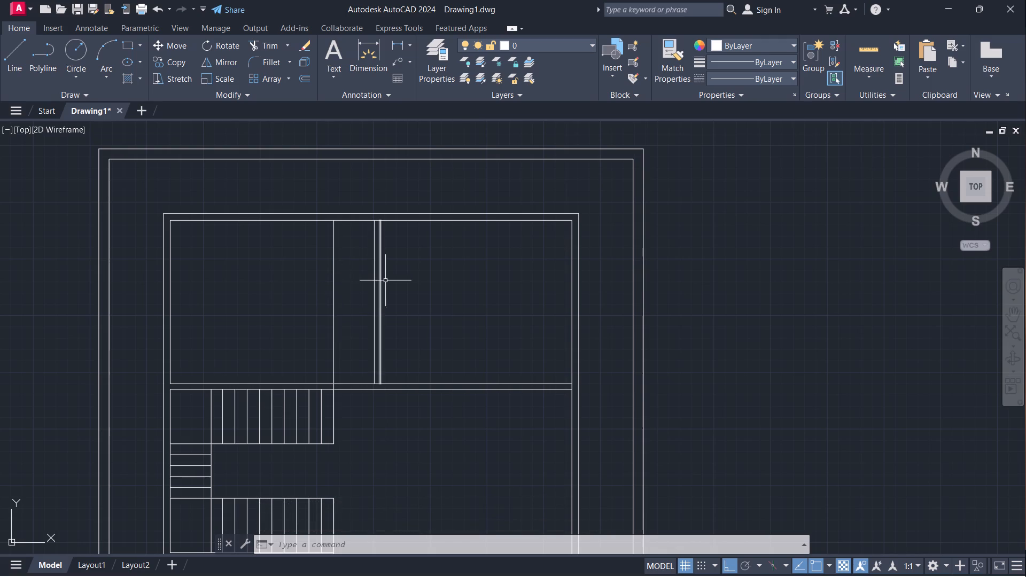
# Erase the upper room's three vertical dividing lines: both partition wall lines and the offset line to their left.
pyautogui.click(409, 286)
pyautogui.click(294, 277)
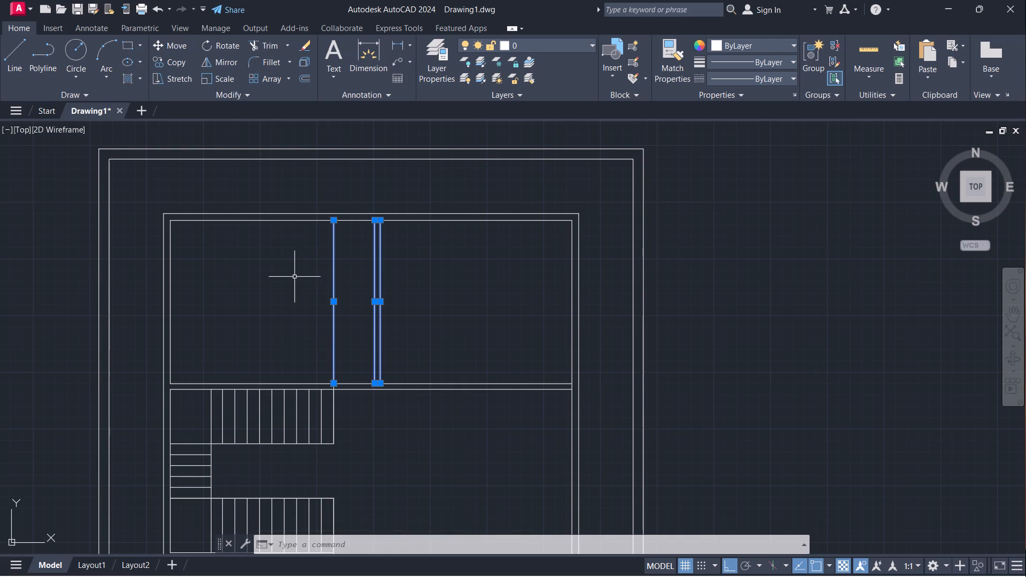
pyautogui.press('e')
pyautogui.press('Return')
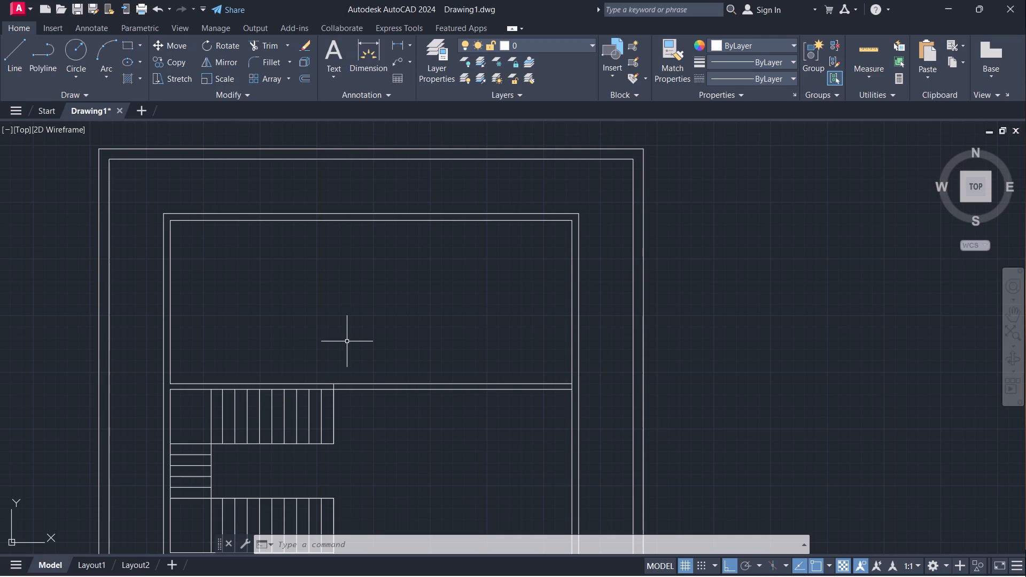
# Offset the upper room's left inner wall line 12' to the right, into the room, to divide it again.
pyautogui.press('o')
pyautogui.press('Return')
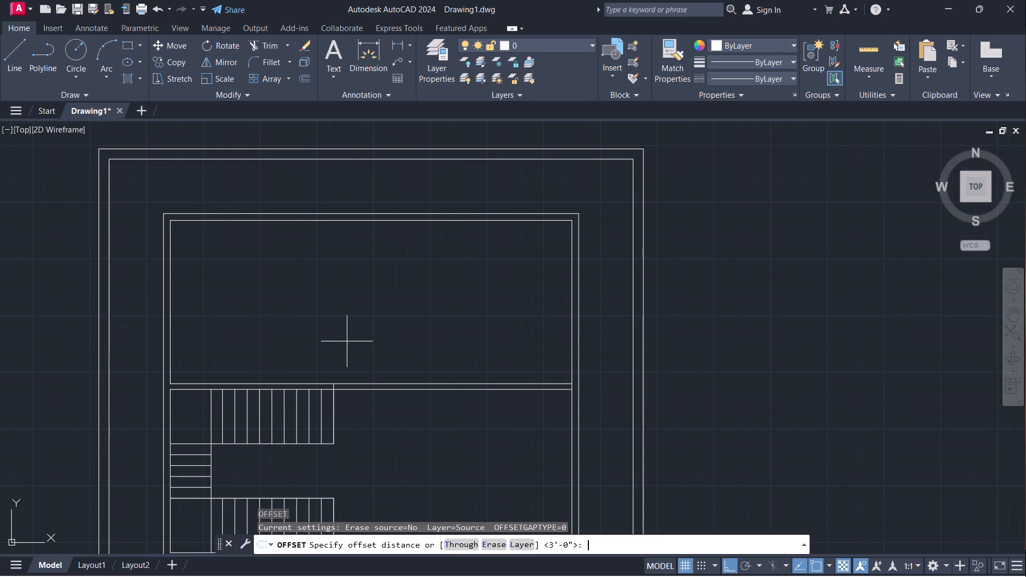
pyautogui.click(171, 299)
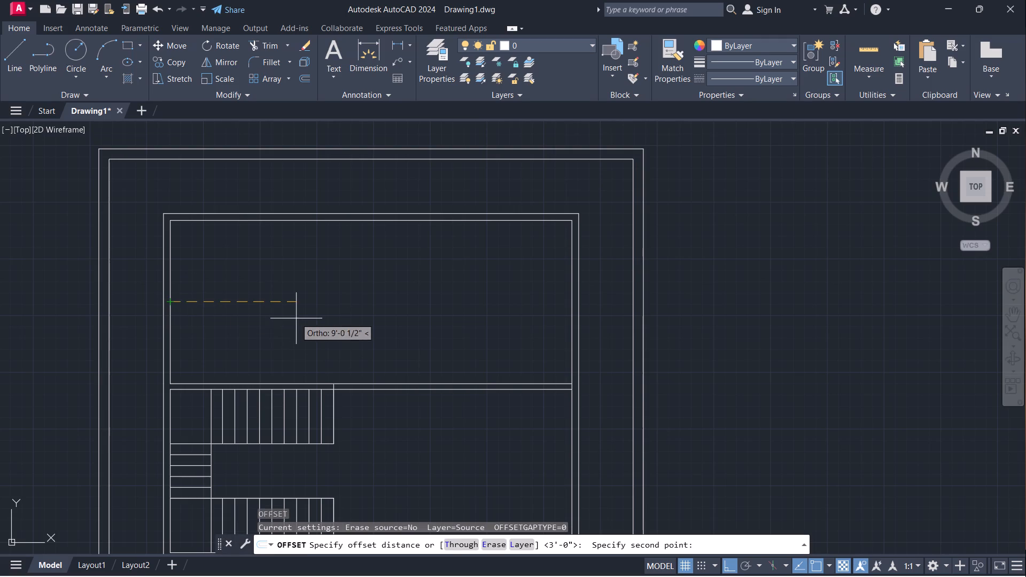
pyautogui.write("12'")
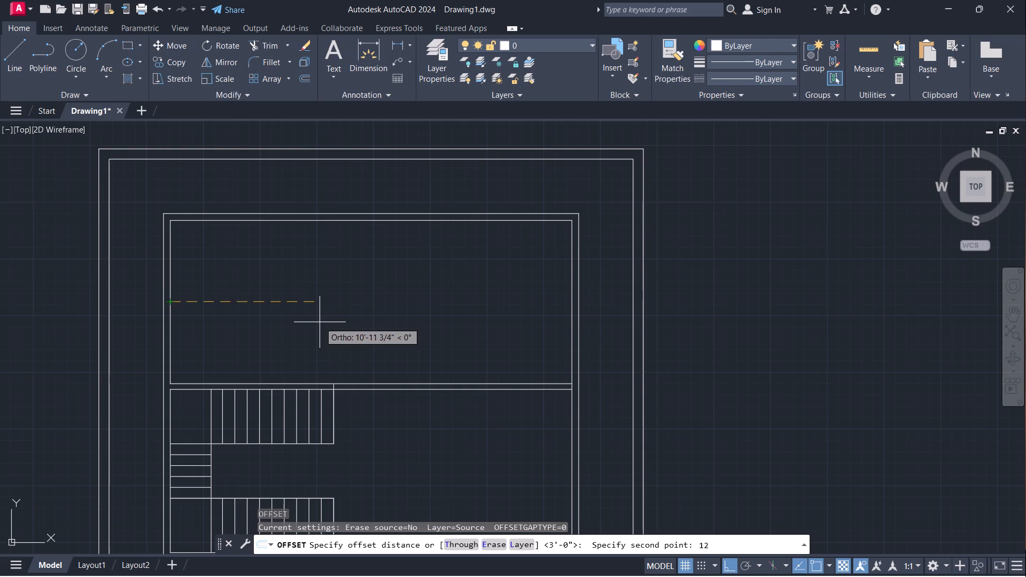
pyautogui.press('Return')
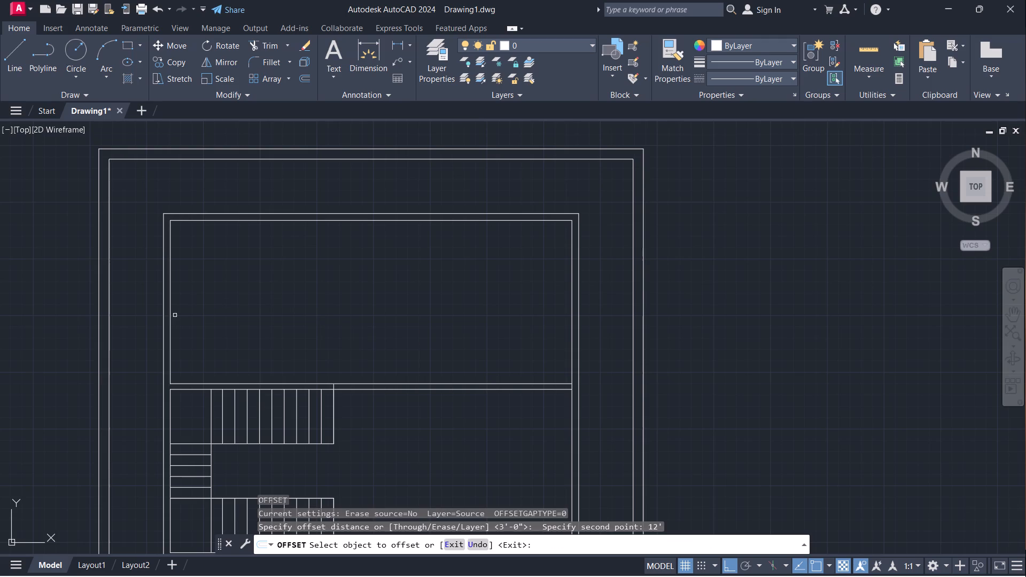
pyautogui.click(170, 315)
pyautogui.click(414, 330)
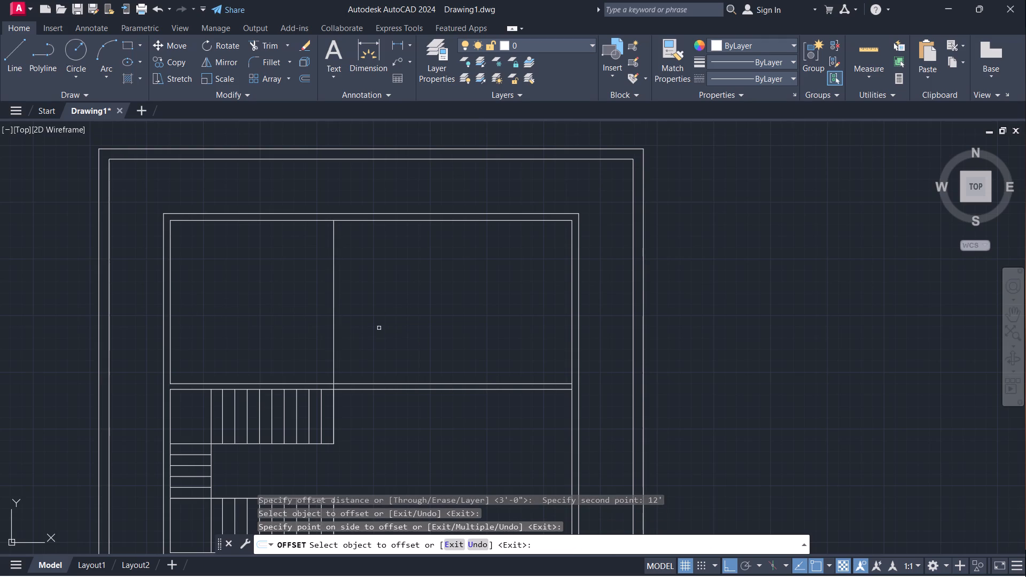
pyautogui.press('Escape')
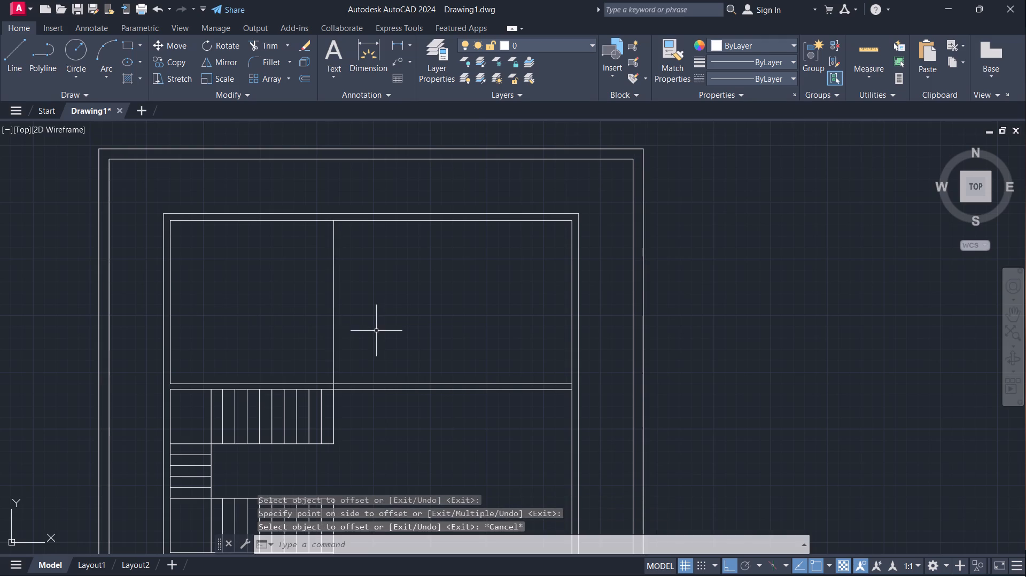
# Offset the upper room's vertical dividing line 5" to the right to form the partition wall.
pyautogui.click(335, 332)
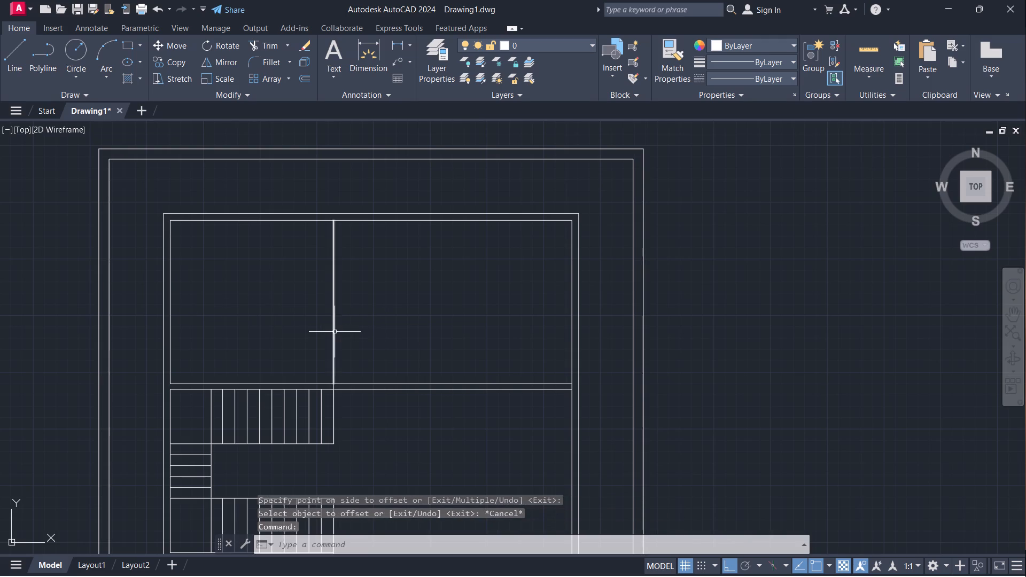
pyautogui.press('o')
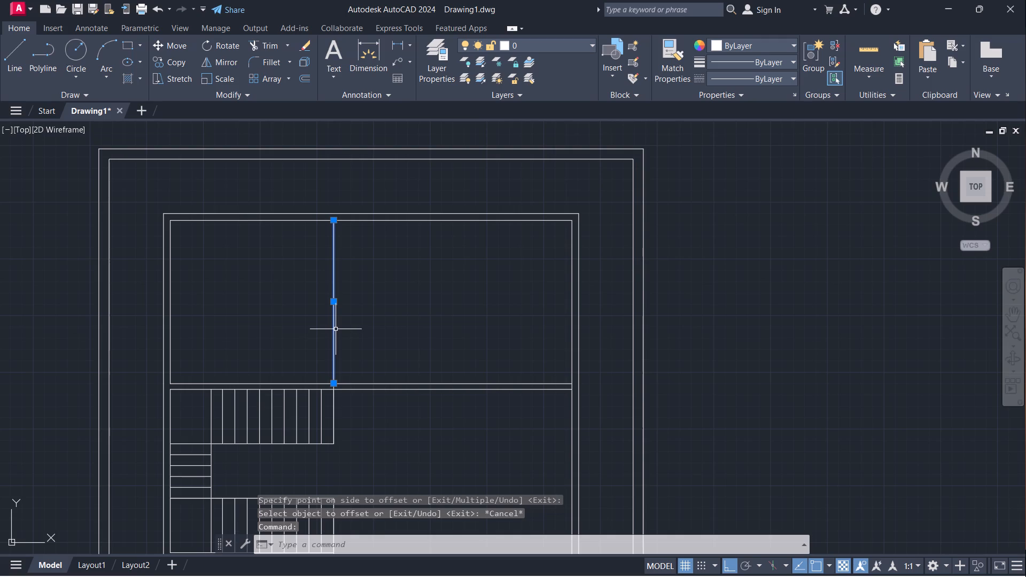
pyautogui.press('Return')
pyautogui.press('5')
pyautogui.press('Return')
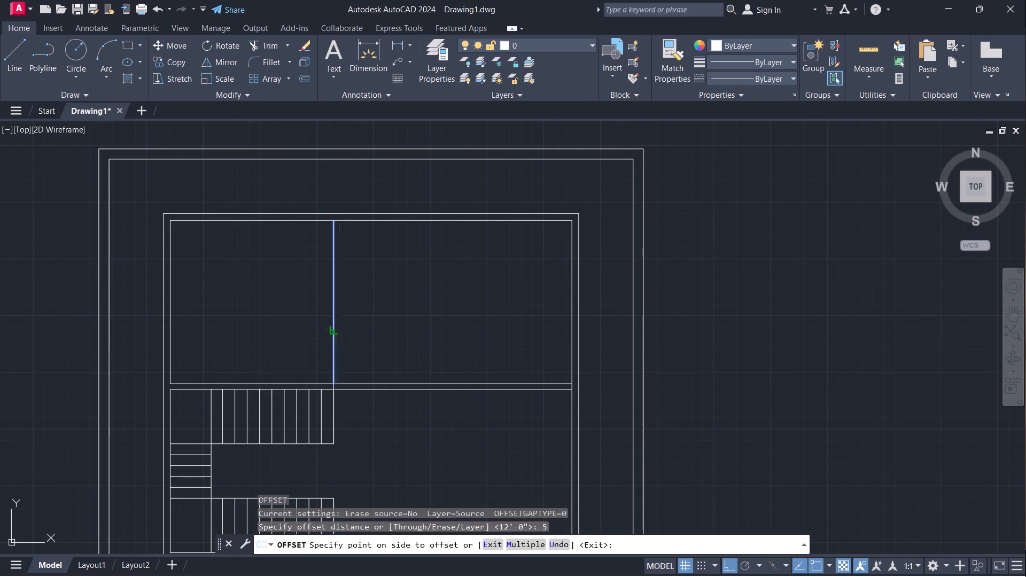
pyautogui.click(366, 337)
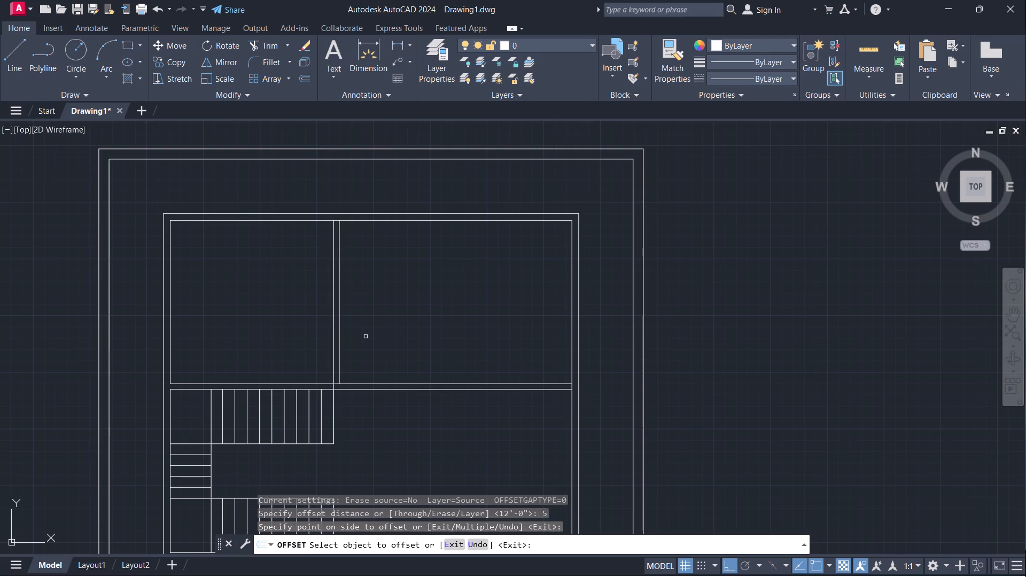
pyautogui.press('Escape')
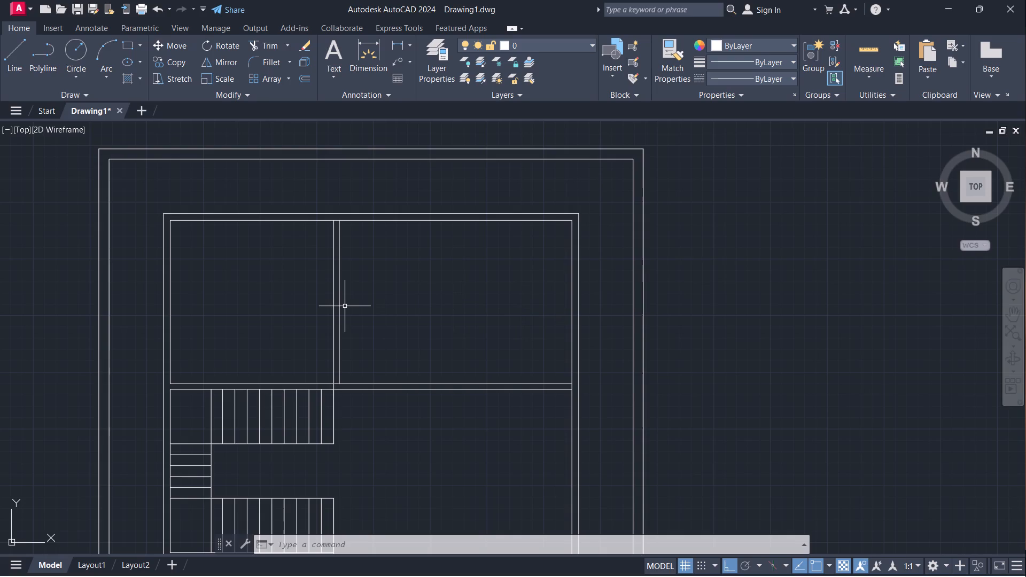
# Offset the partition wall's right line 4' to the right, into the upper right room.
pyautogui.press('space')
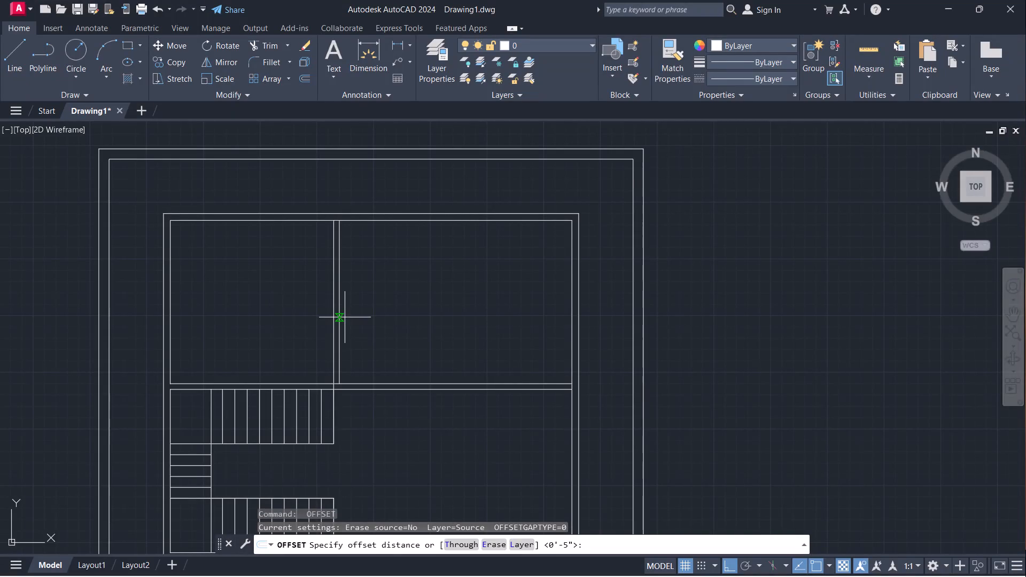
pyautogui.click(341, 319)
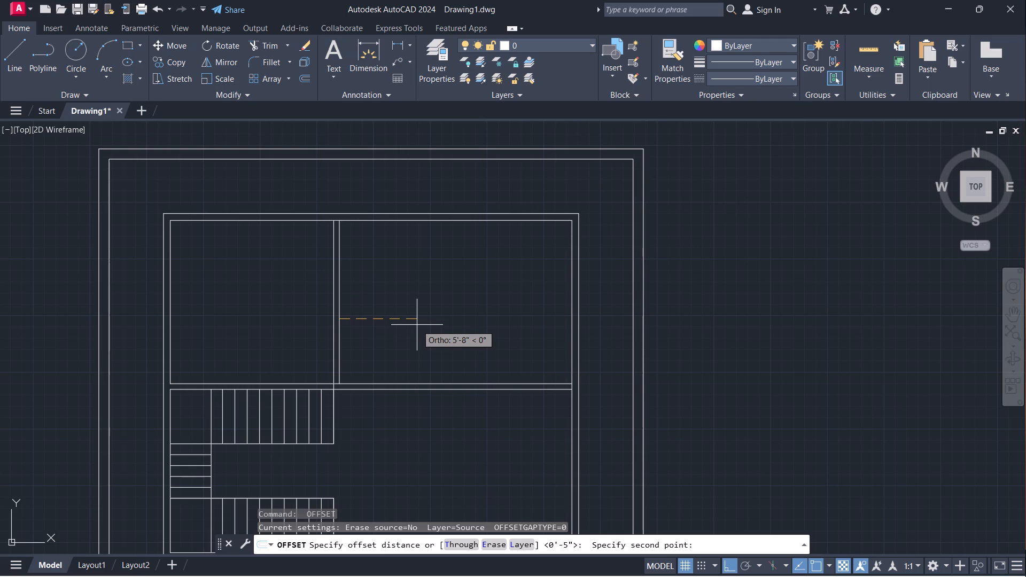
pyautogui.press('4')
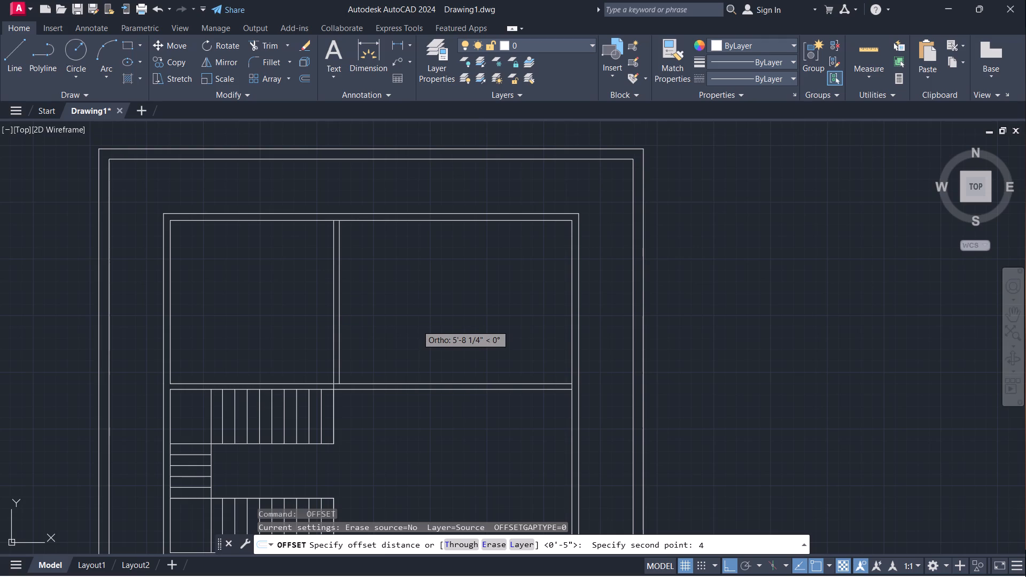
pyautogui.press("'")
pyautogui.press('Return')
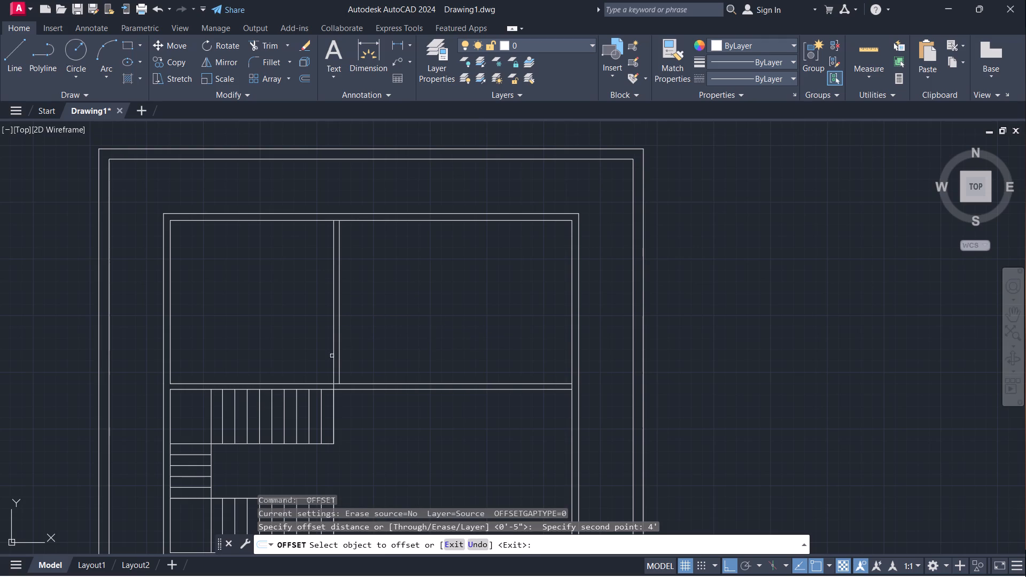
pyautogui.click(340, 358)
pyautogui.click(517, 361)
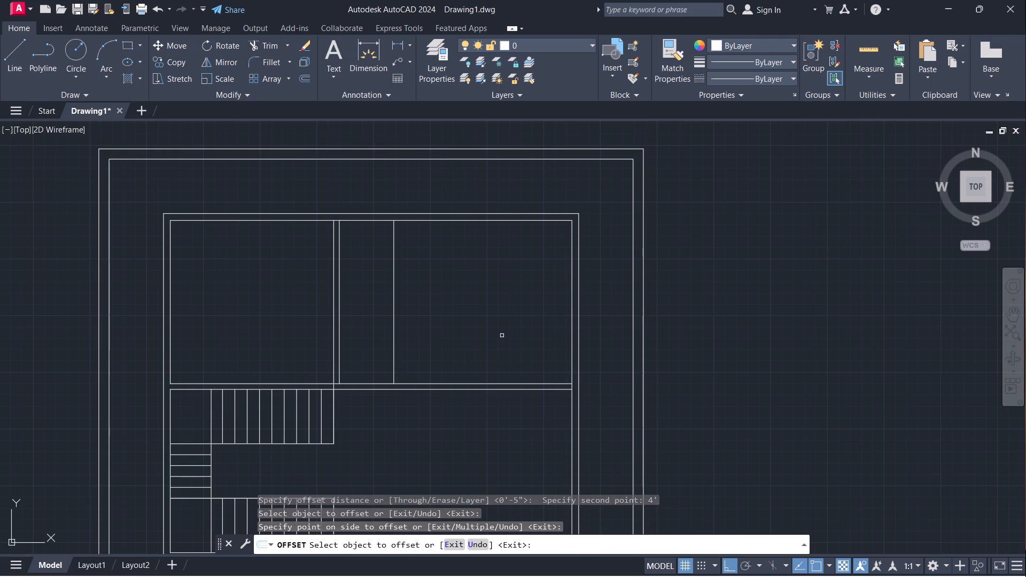
# Measure the width between the new offset line and the upper room's right inner wall with a linear dimension.
pyautogui.click(397, 45)
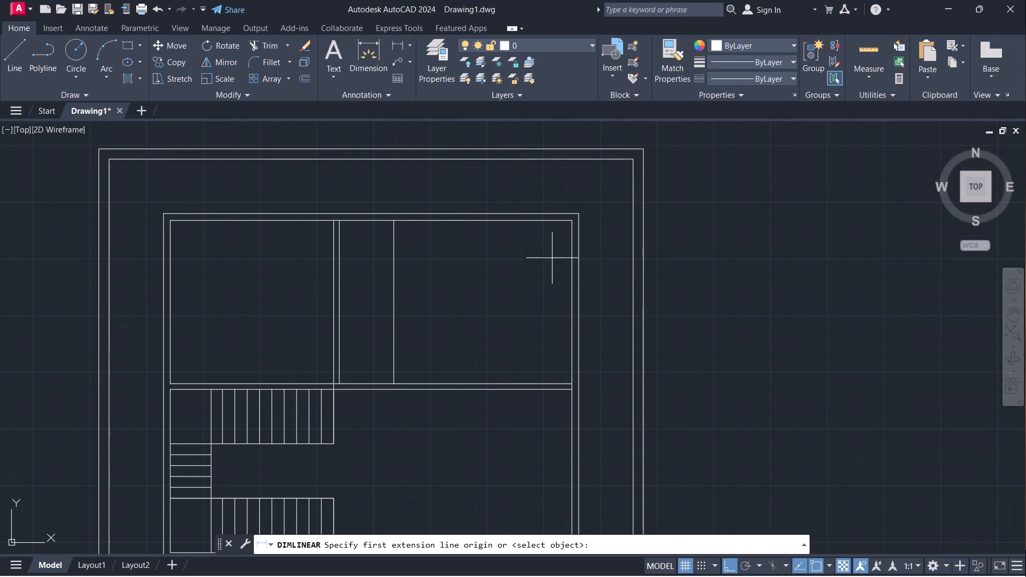
pyautogui.moveTo(572, 261); pyautogui.dragTo(562, 261)
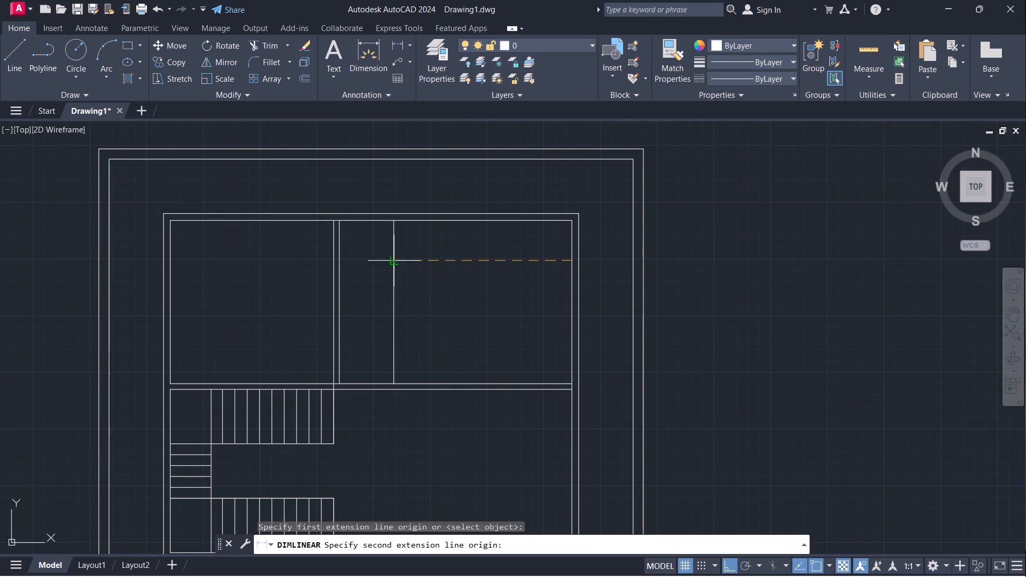
pyautogui.click(396, 257)
pyautogui.scroll(4, 478, 281)
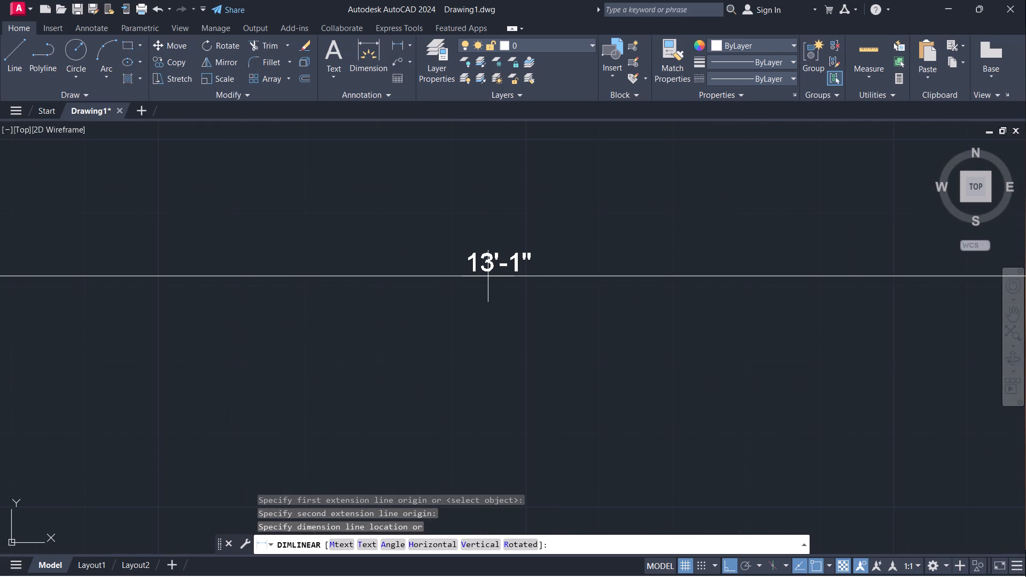
pyautogui.press('Escape')
pyautogui.scroll(-4, 453, 289)
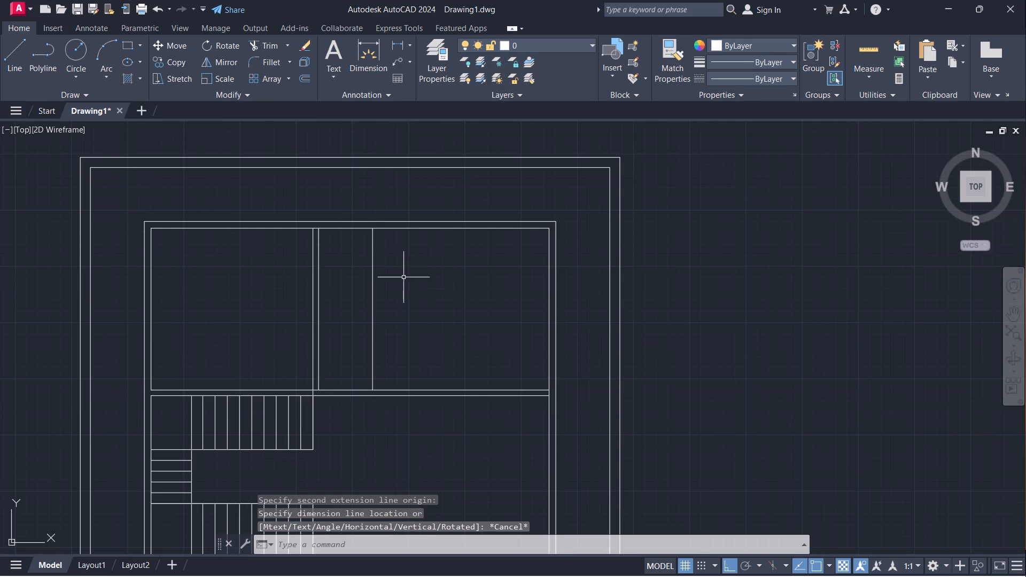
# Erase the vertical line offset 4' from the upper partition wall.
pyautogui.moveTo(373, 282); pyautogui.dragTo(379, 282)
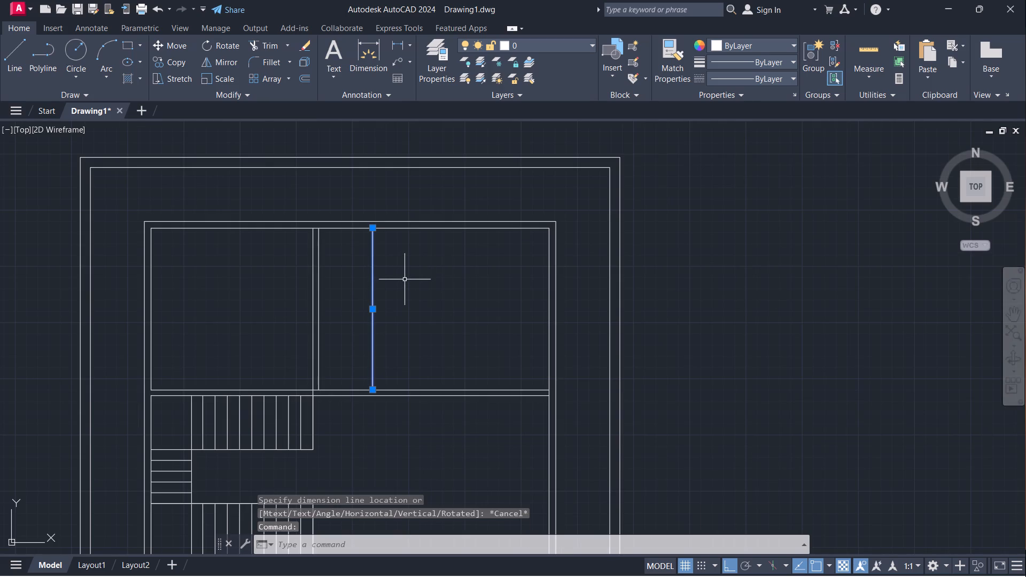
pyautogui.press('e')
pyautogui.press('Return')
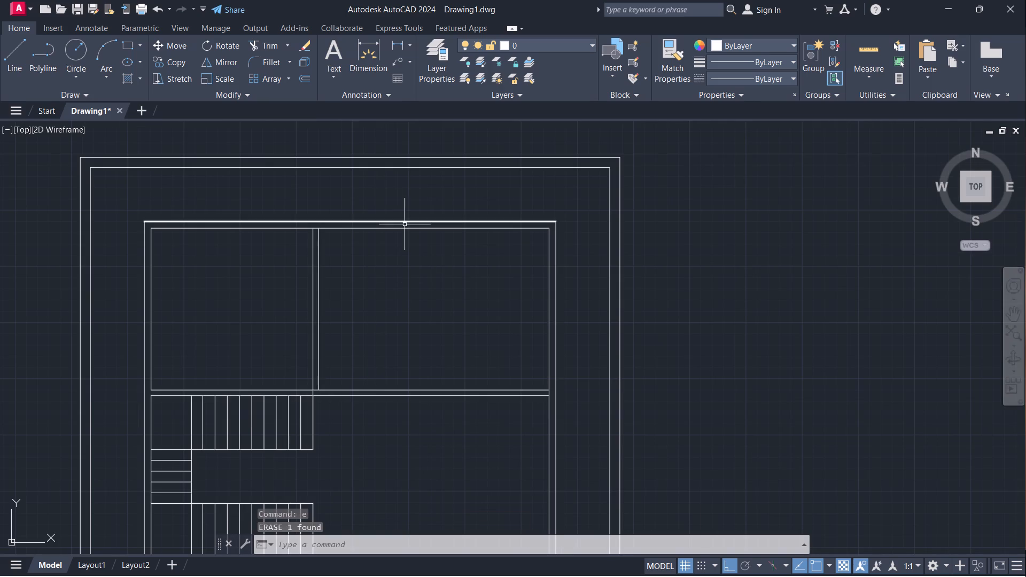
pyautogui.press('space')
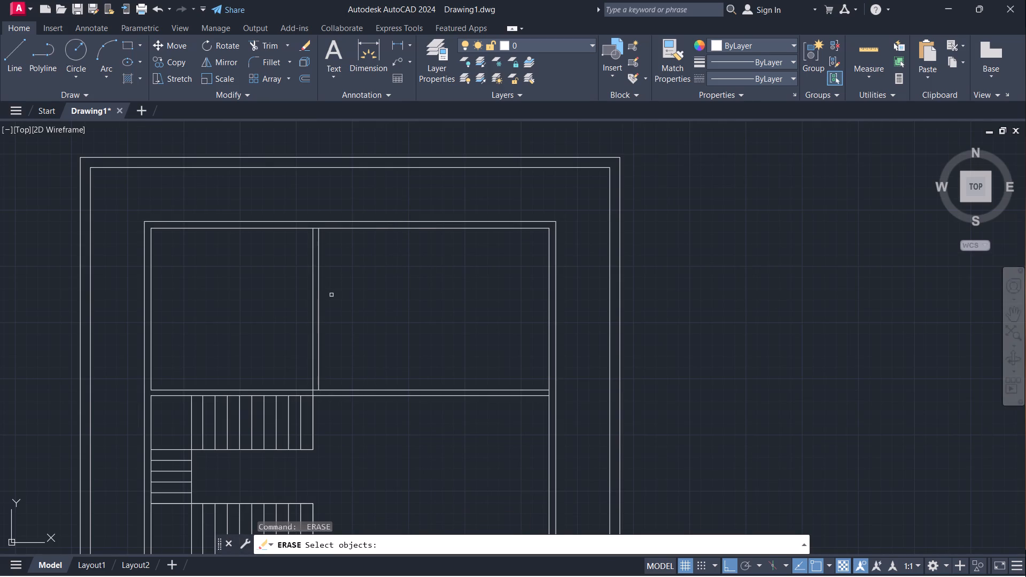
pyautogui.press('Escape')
# Offset the upper partition wall's right line 5' to the right to mark off a middle room.
pyautogui.press('o')
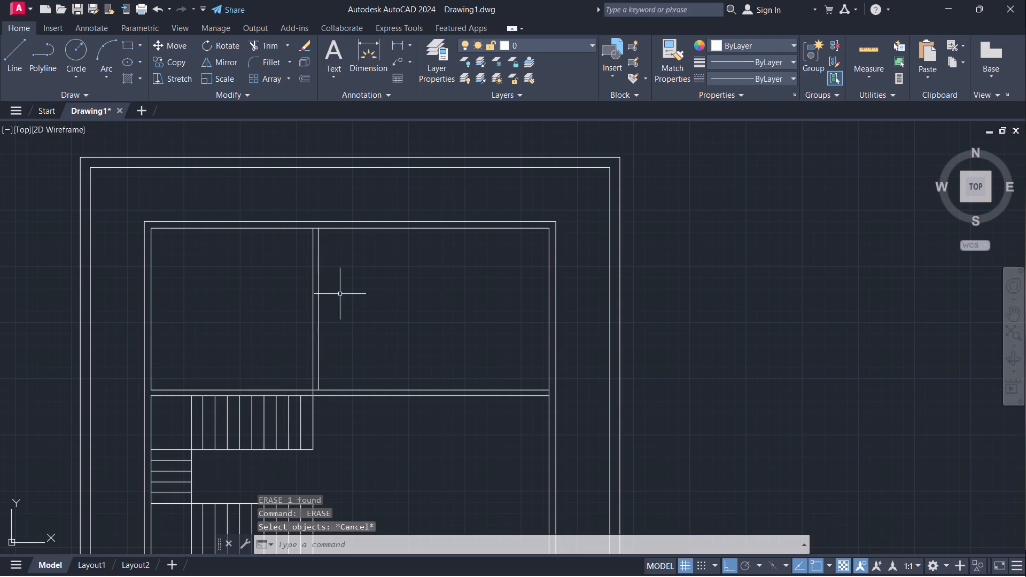
pyautogui.press('Return')
pyautogui.moveTo(318, 300); pyautogui.dragTo(349, 306)
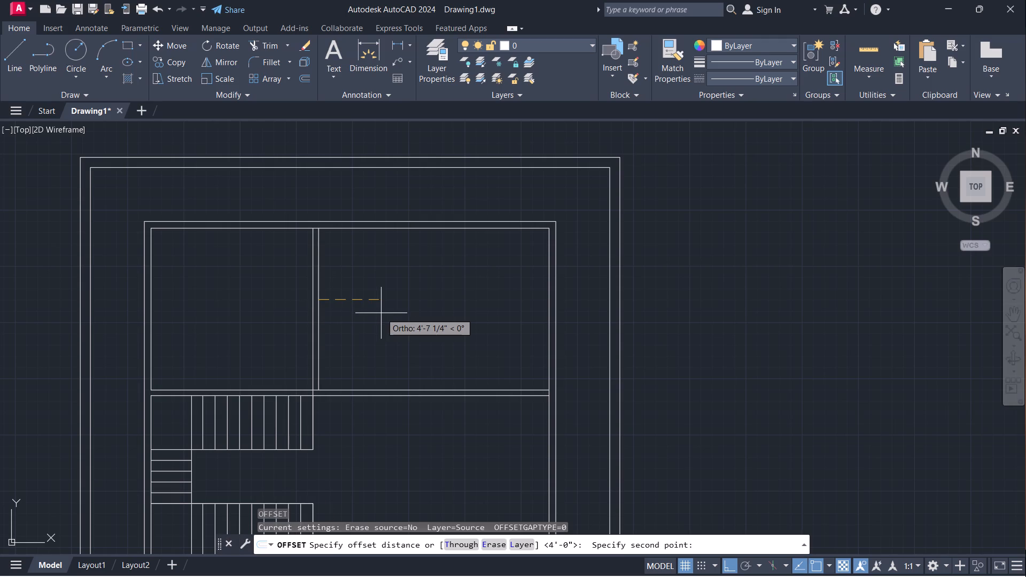
pyautogui.press('5')
pyautogui.press("'")
pyautogui.press('Return')
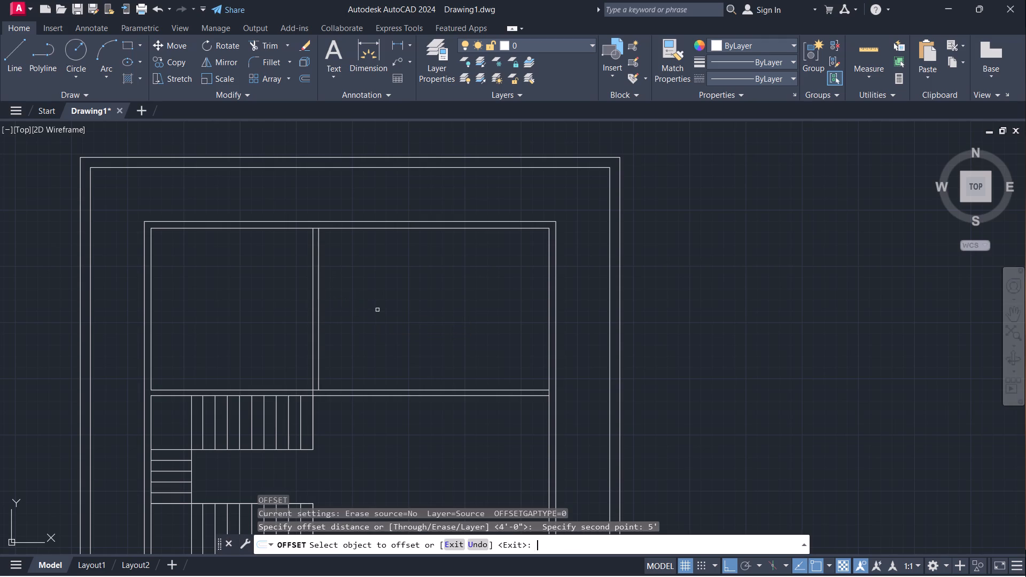
pyautogui.click(320, 307)
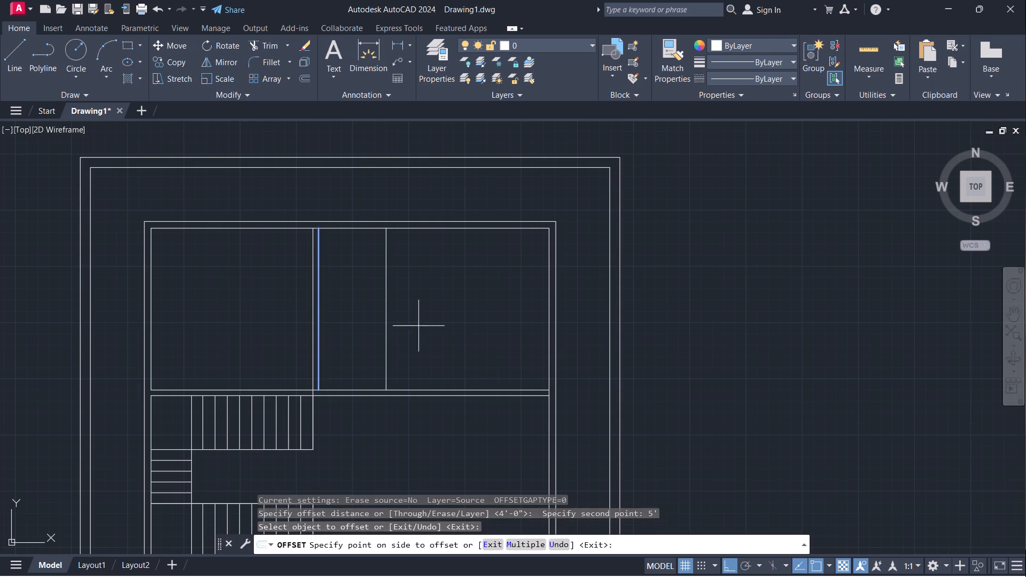
pyautogui.click(418, 326)
pyautogui.press('space')
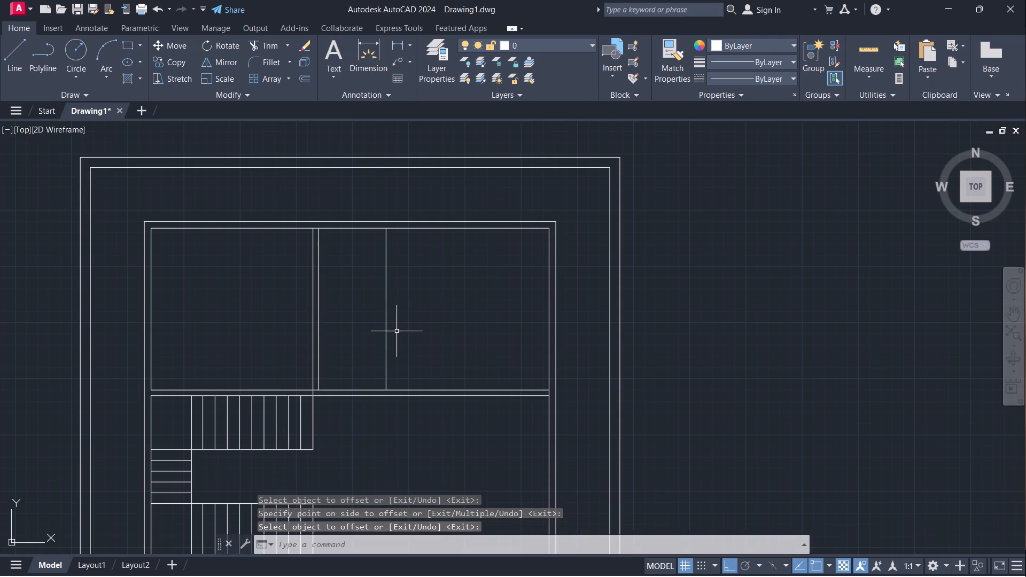
# Offset the middle room's new right-hand line 5" to the right to form a second partition wall.
pyautogui.press('space')
pyautogui.click(385, 332)
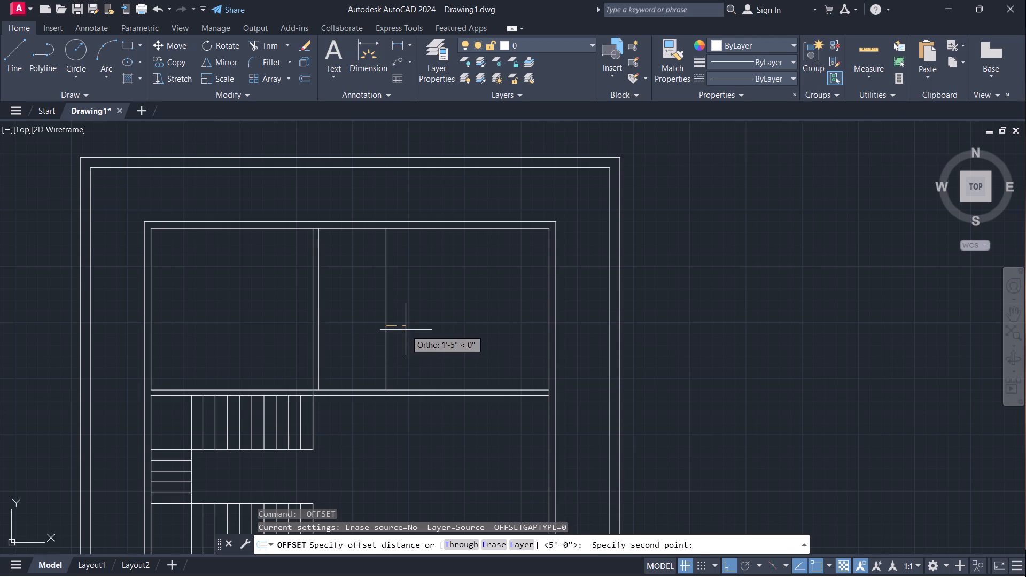
pyautogui.press('5')
pyautogui.press('Return')
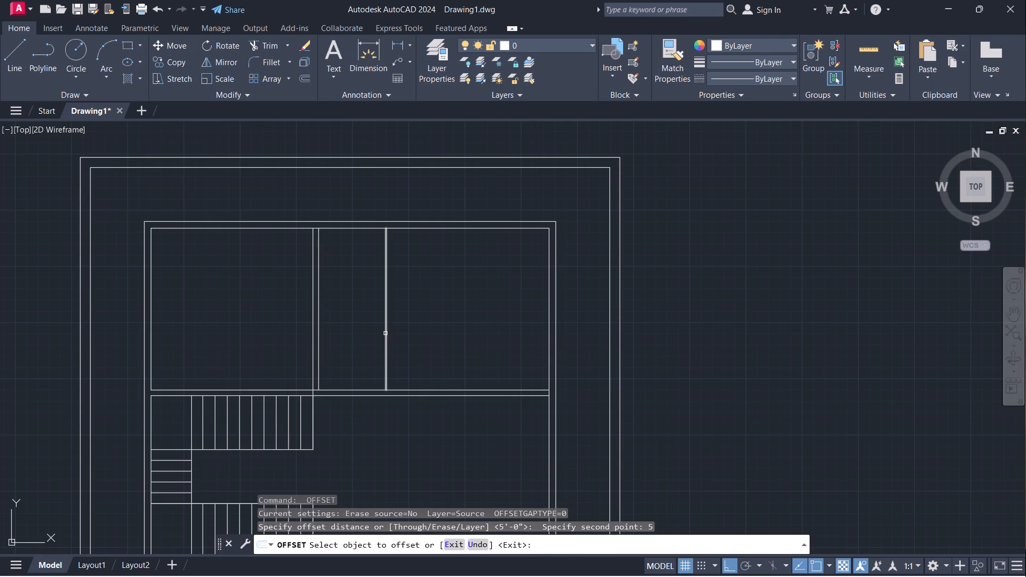
pyautogui.moveTo(386, 333); pyautogui.dragTo(403, 336)
pyautogui.moveTo(434, 341); pyautogui.dragTo(438, 342)
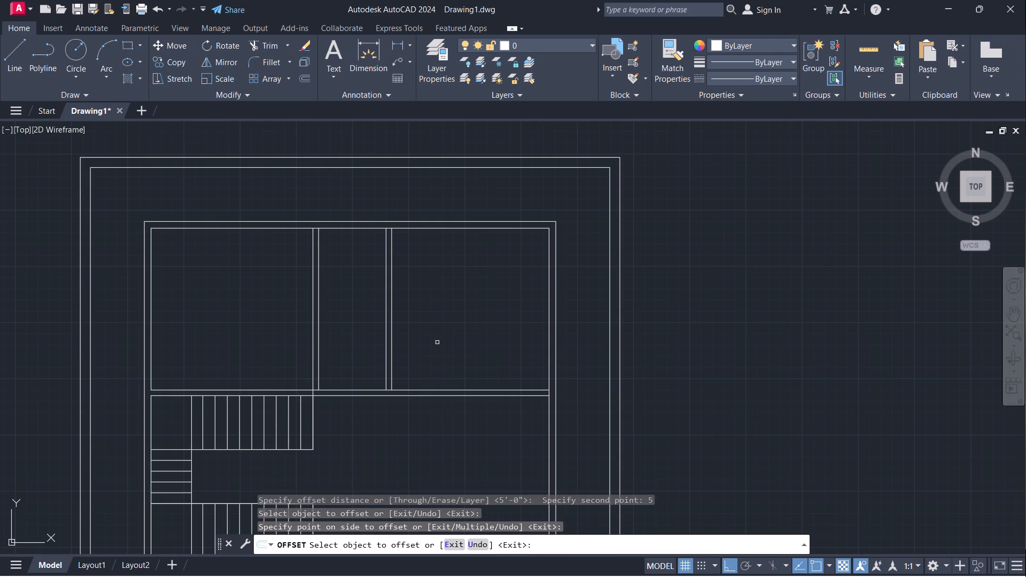
pyautogui.moveTo(438, 342); pyautogui.dragTo(440, 342)
pyautogui.scroll(2, 346, 207)
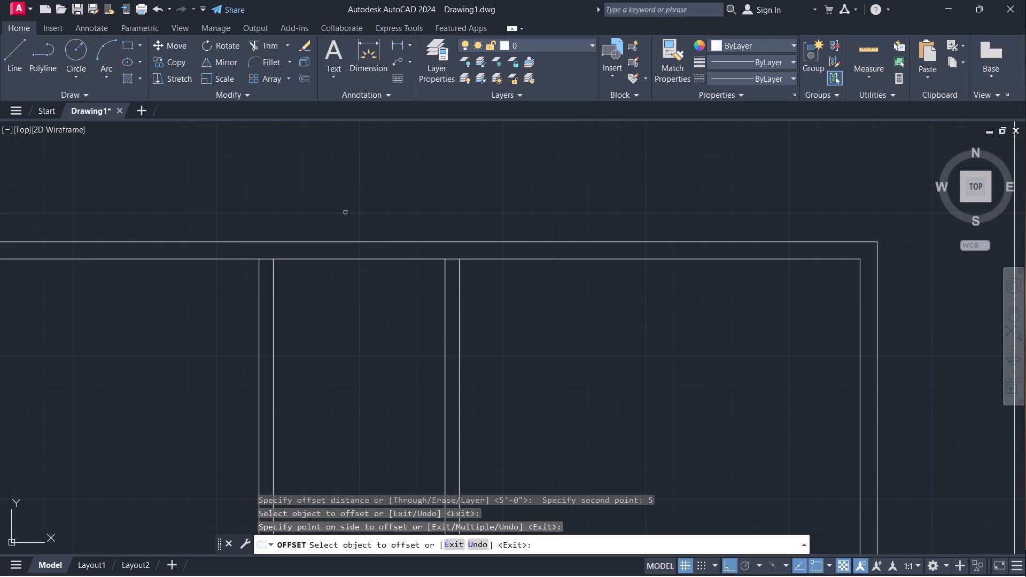
pyautogui.press('Escape')
# Trim the top inner wall line where the two upper partition walls meet it, opening both wall junctions.
pyautogui.write('tr')
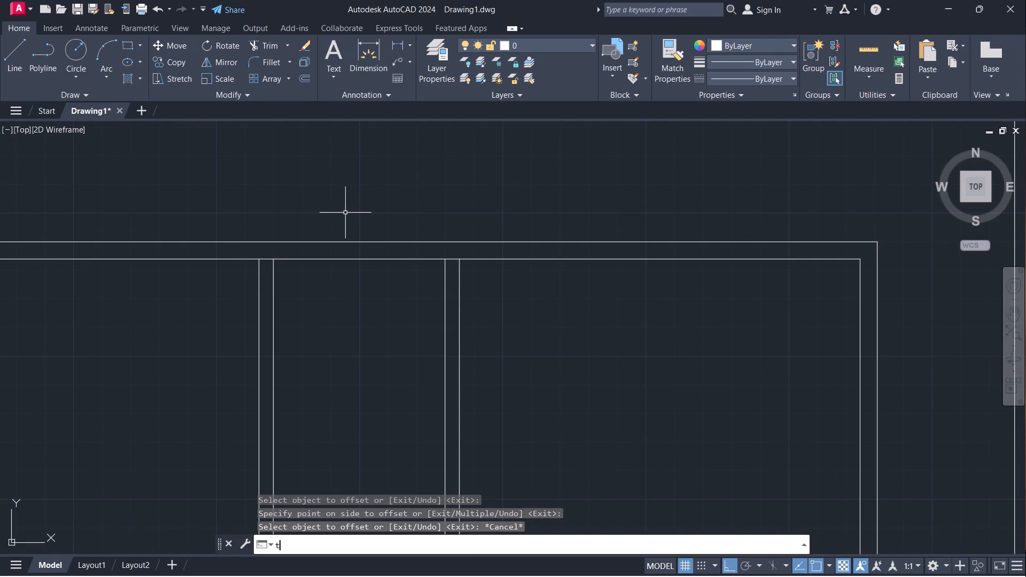
pyautogui.press('Return')
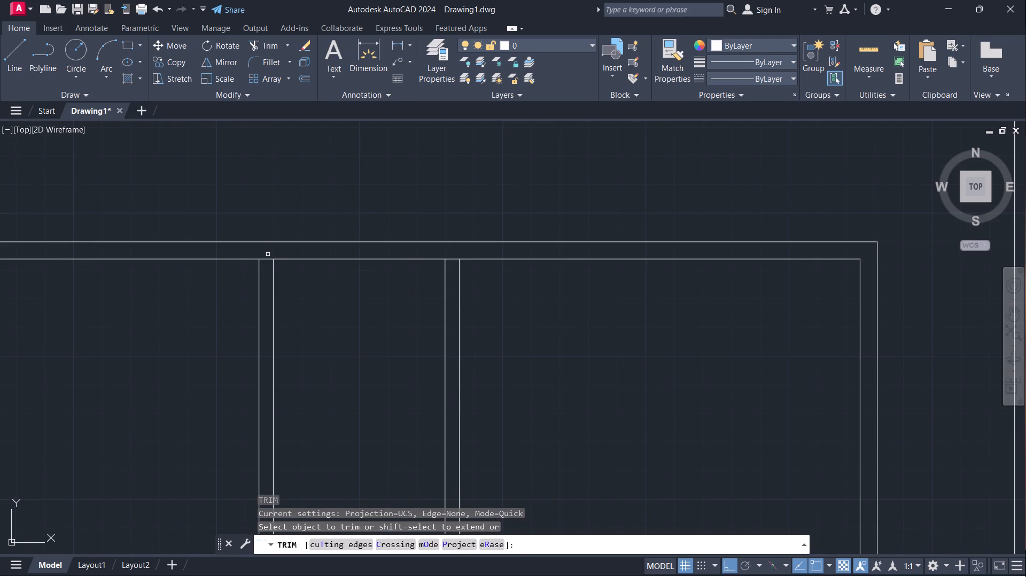
pyautogui.scroll(1, 268, 254)
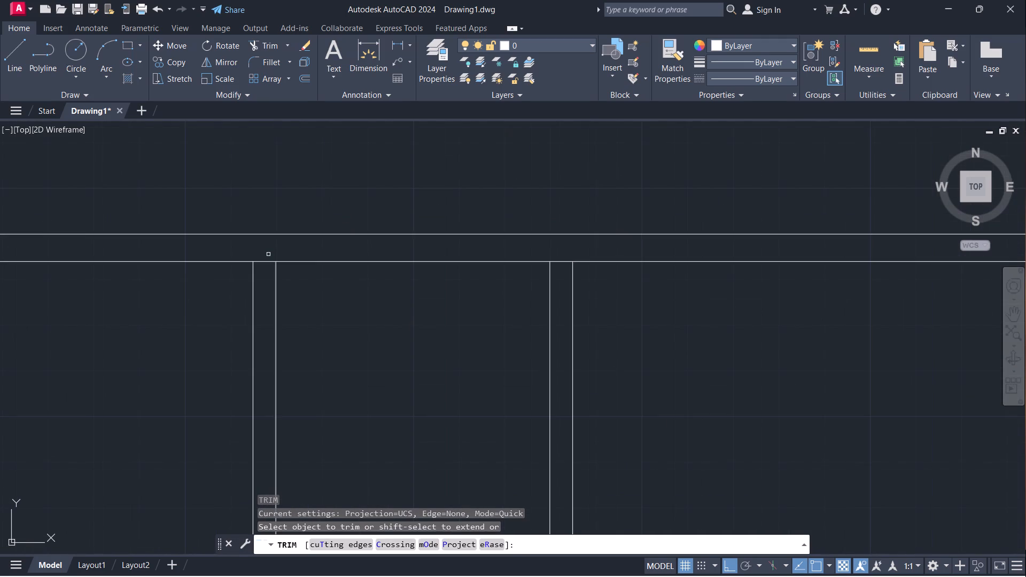
pyautogui.click(267, 260)
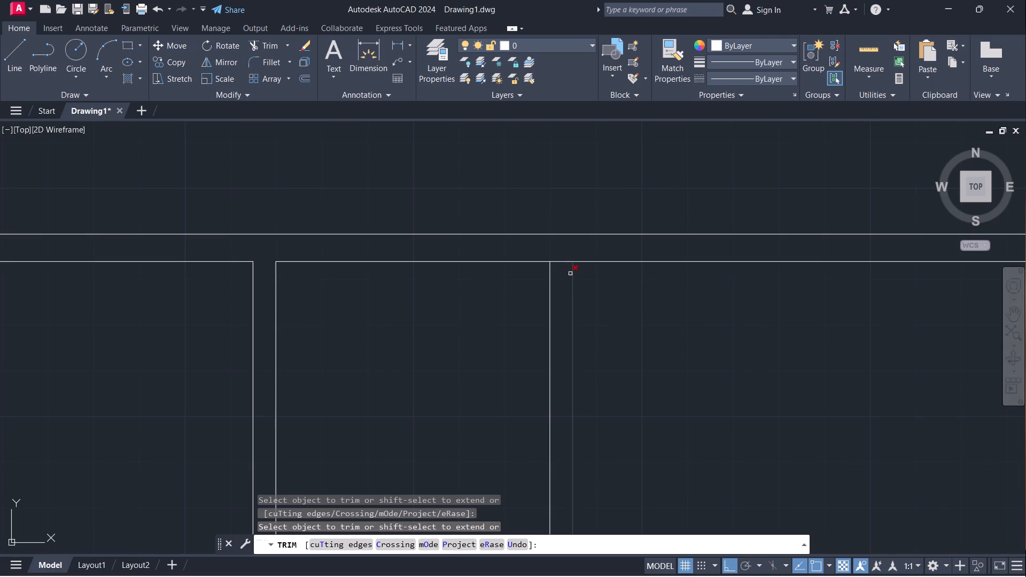
pyautogui.click(562, 262)
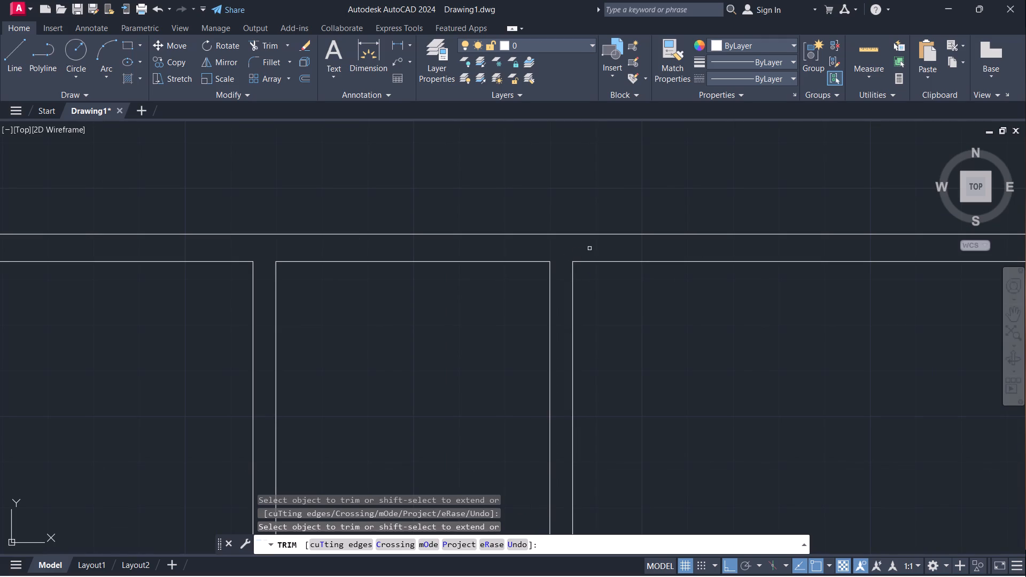
pyautogui.press('Escape')
# Offset the middle room's top inner wall line 7' downward between the two upper partition walls.
pyautogui.scroll(-1, 588, 209)
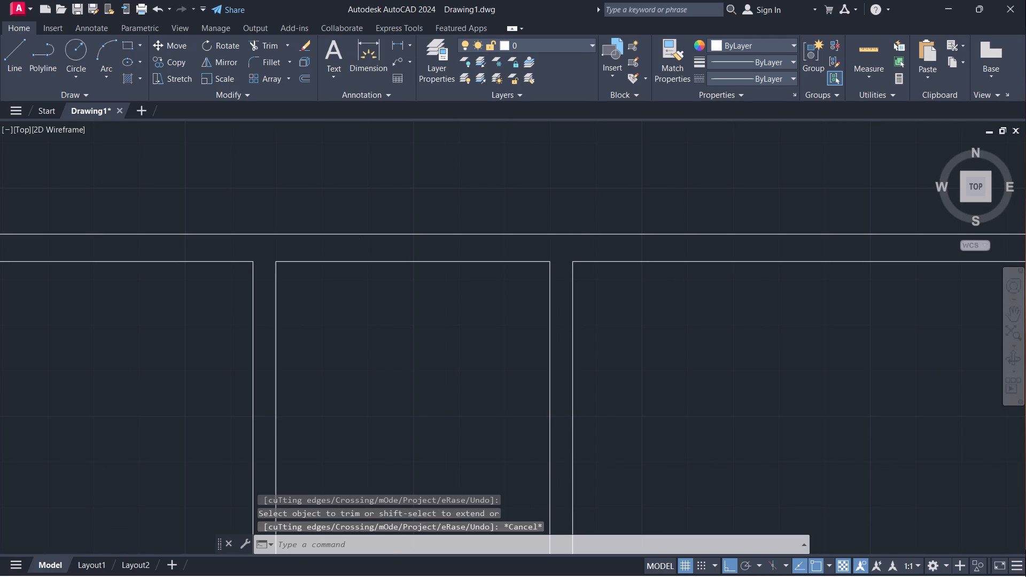
pyautogui.press('o')
pyautogui.press('Return')
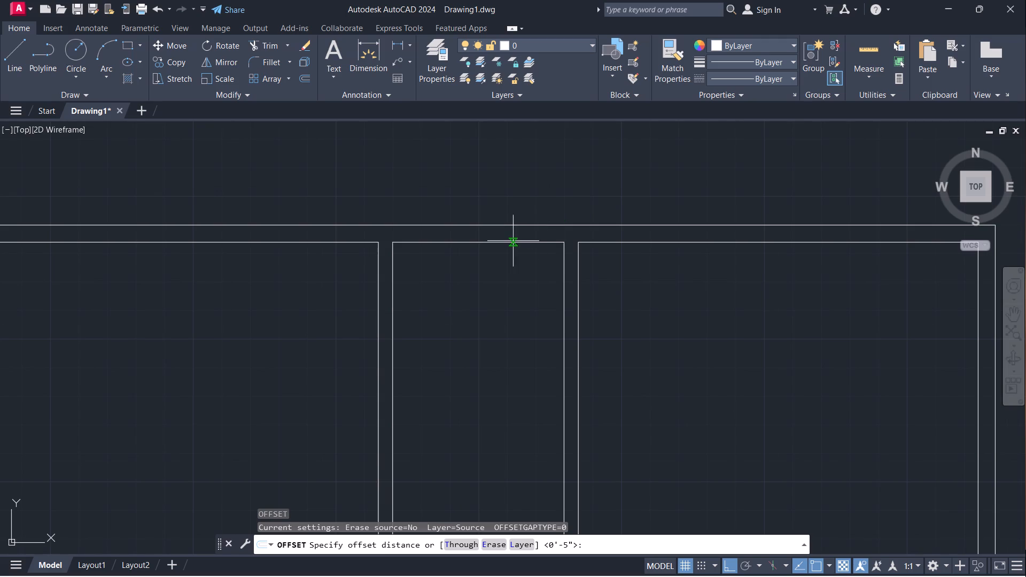
pyautogui.click(509, 242)
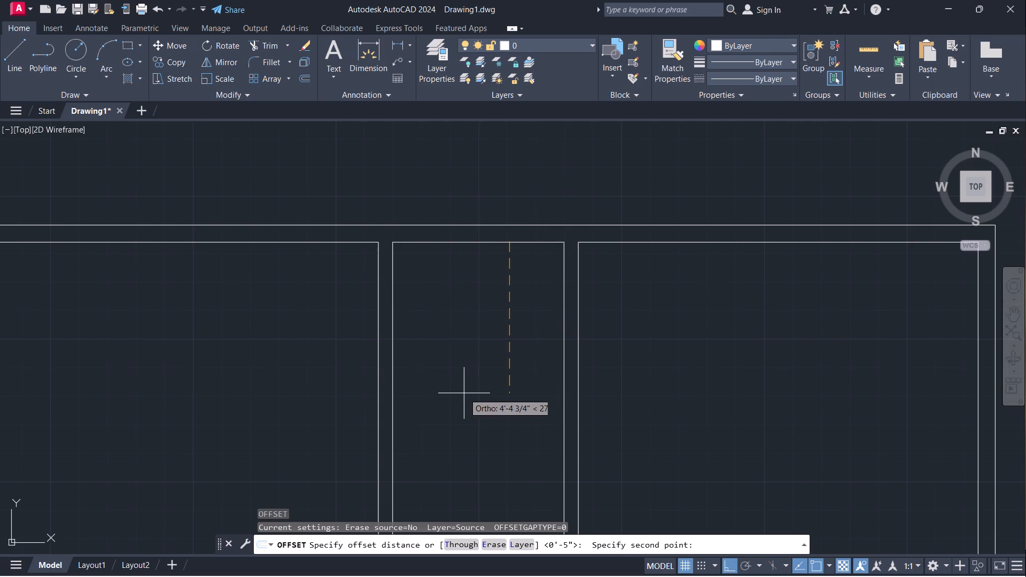
pyautogui.write("7'")
pyautogui.press('Return')
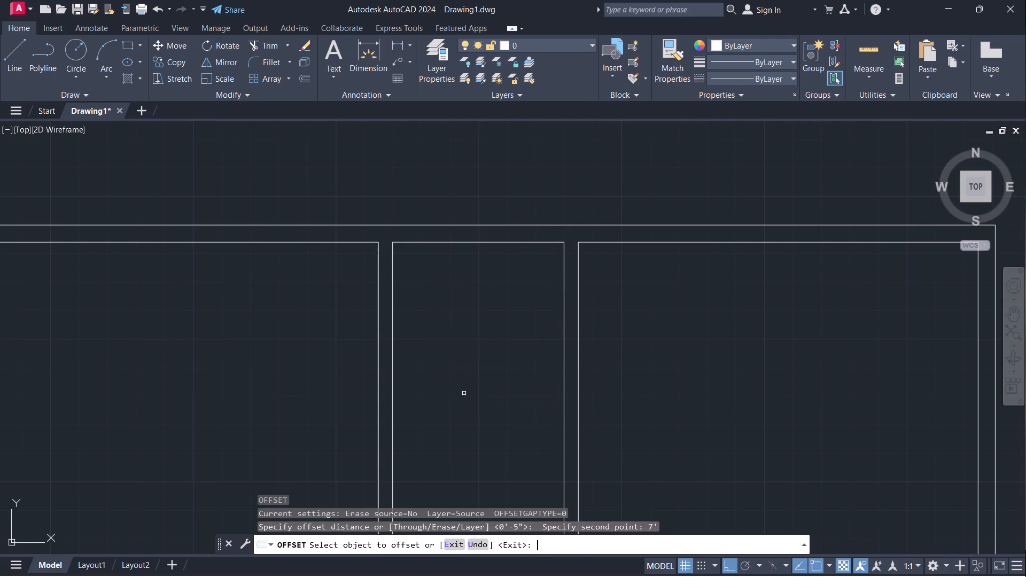
pyautogui.click(522, 241)
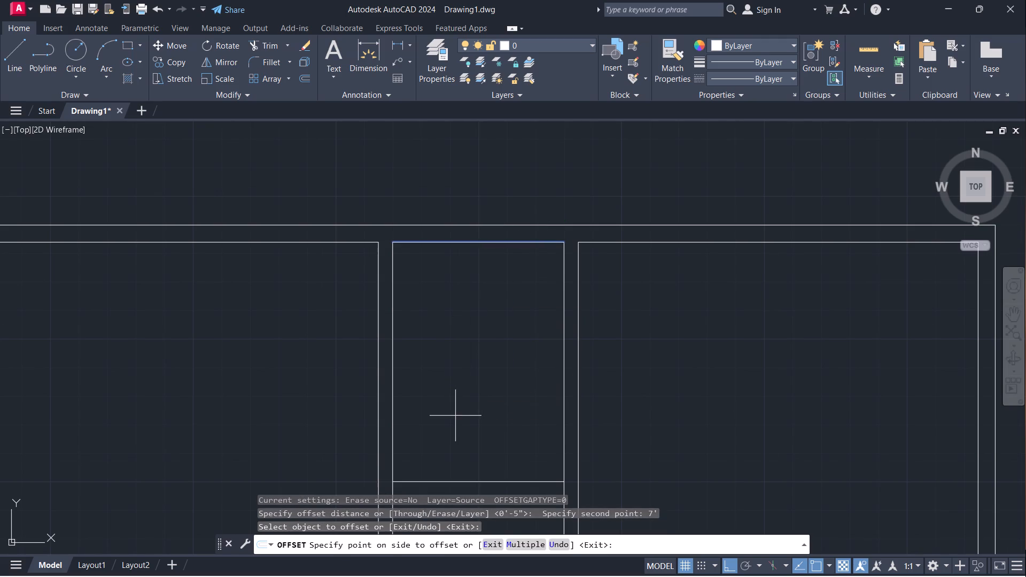
pyautogui.click(455, 416)
pyautogui.scroll(-2, 508, 375)
pyautogui.moveTo(572, 443); pyautogui.dragTo(582, 383, button='middle')
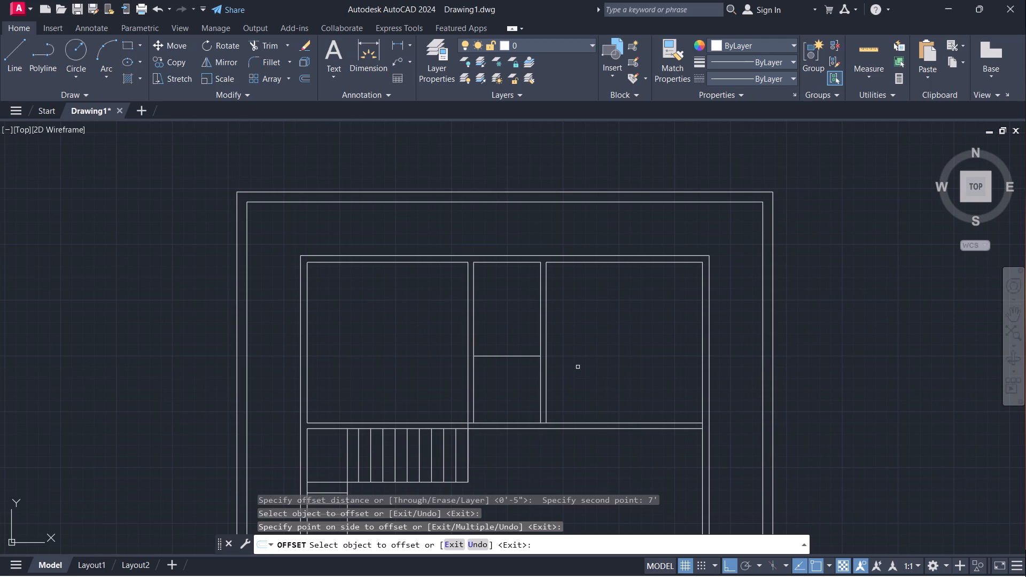
pyautogui.press('Escape')
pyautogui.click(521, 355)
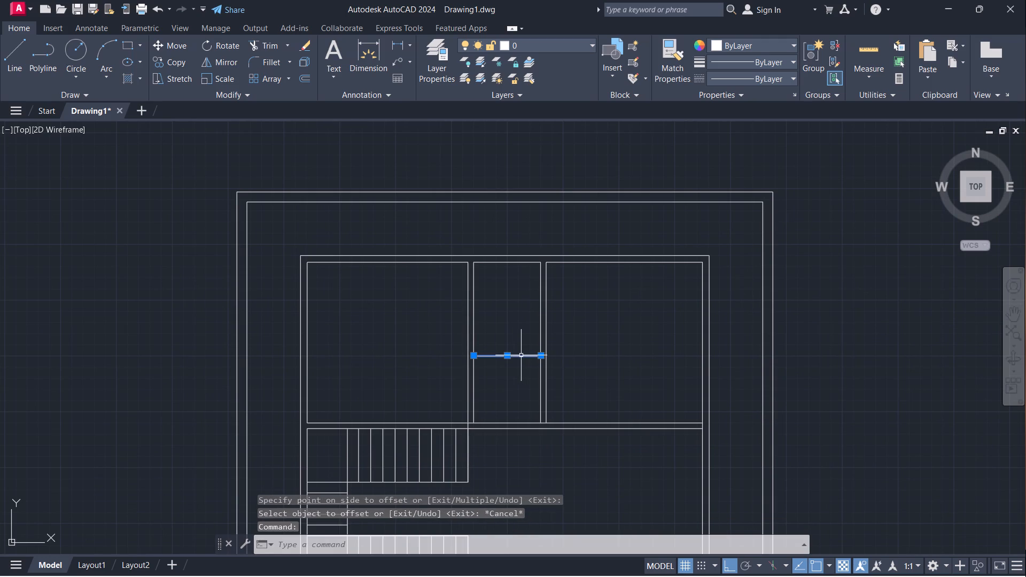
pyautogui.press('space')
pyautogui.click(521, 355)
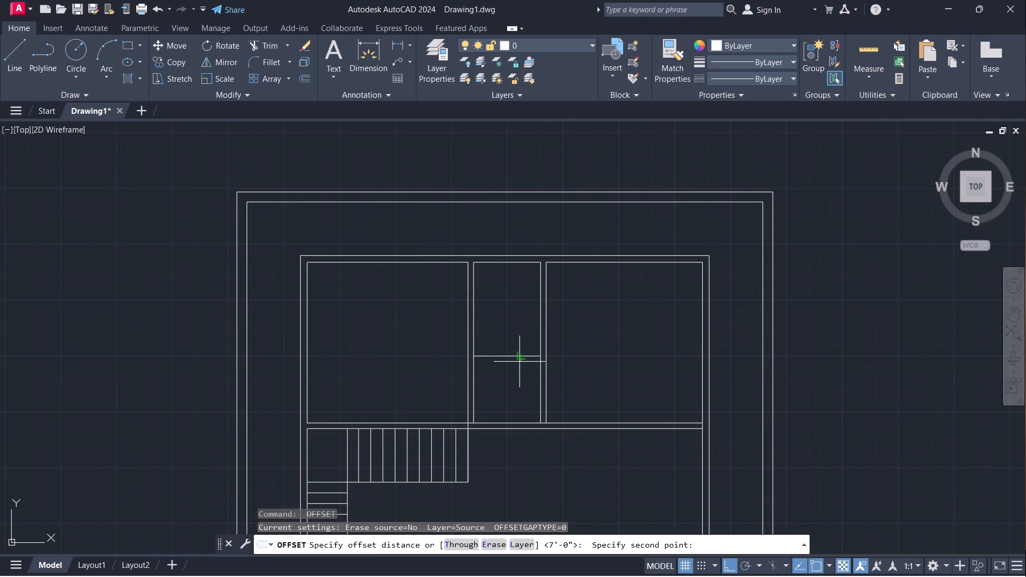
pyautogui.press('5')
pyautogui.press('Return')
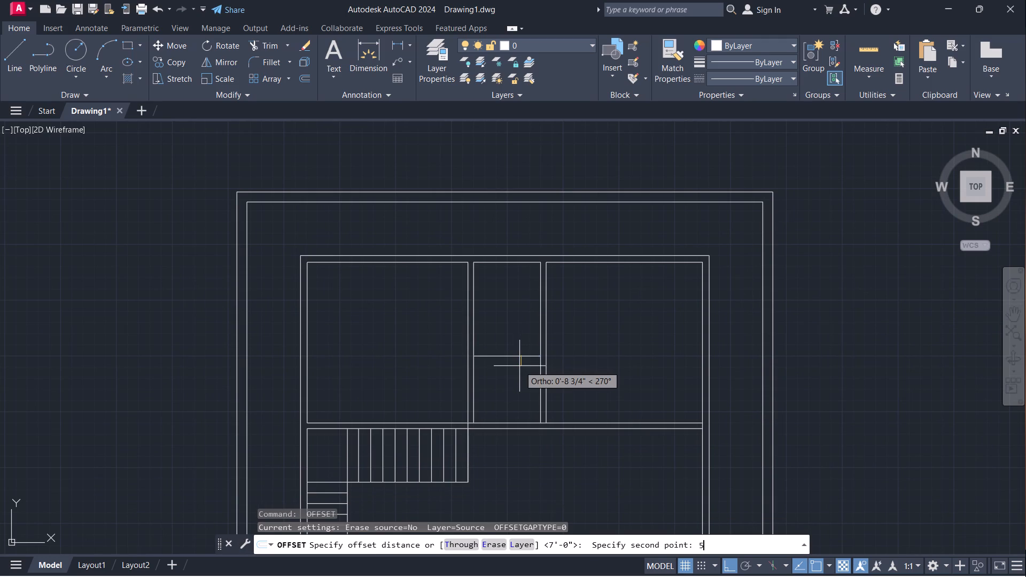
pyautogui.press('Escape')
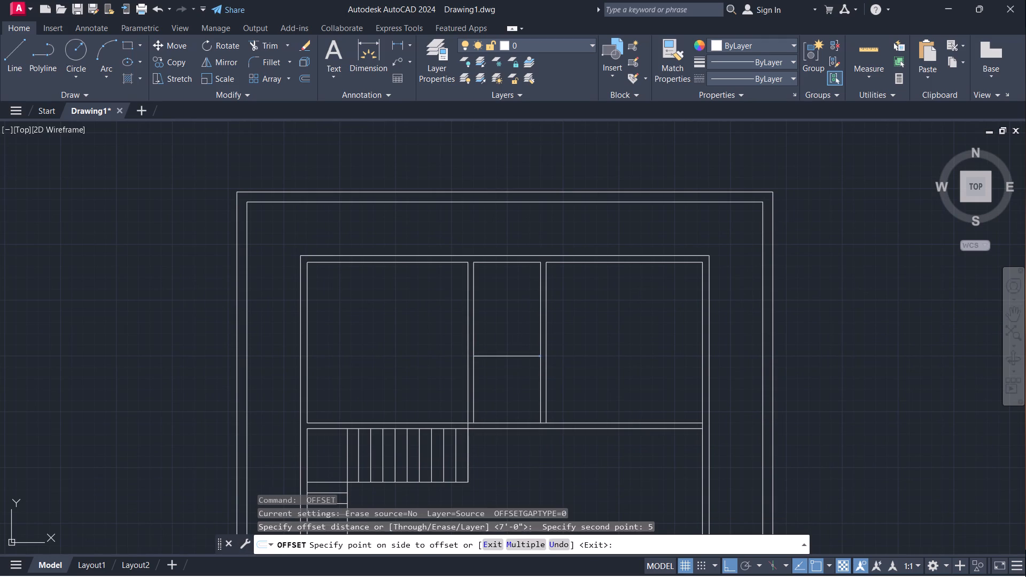
# Offset the middle room's new bottom line 5" downward to form a horizontal partition wall.
pyautogui.press('space')
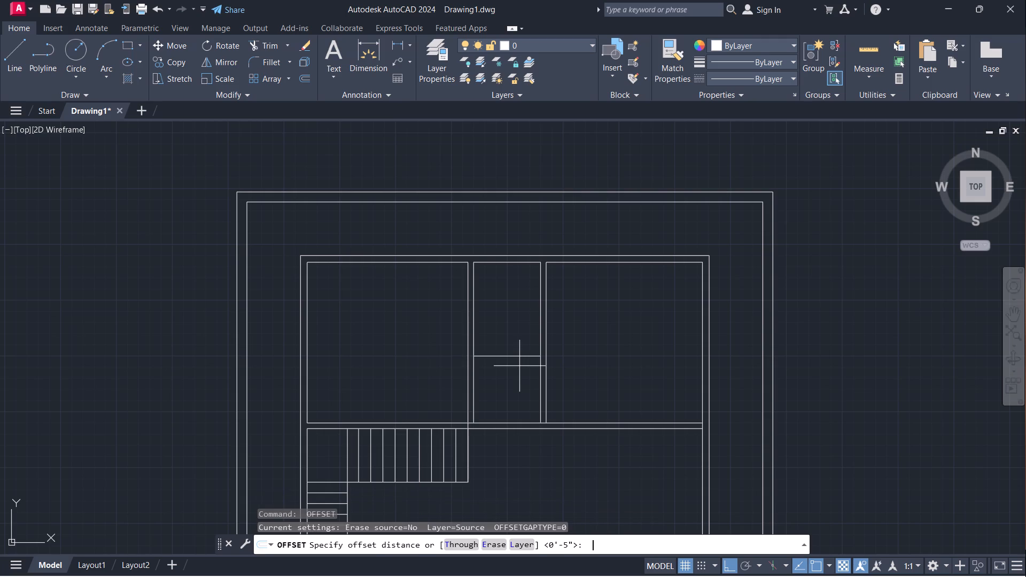
pyautogui.click(514, 355)
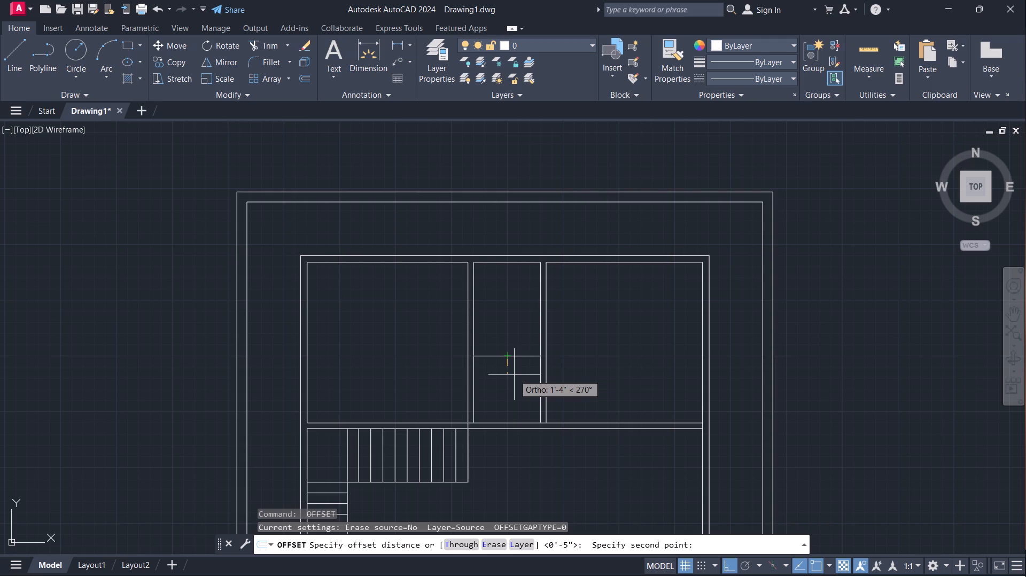
pyautogui.press('5')
pyautogui.press('Return')
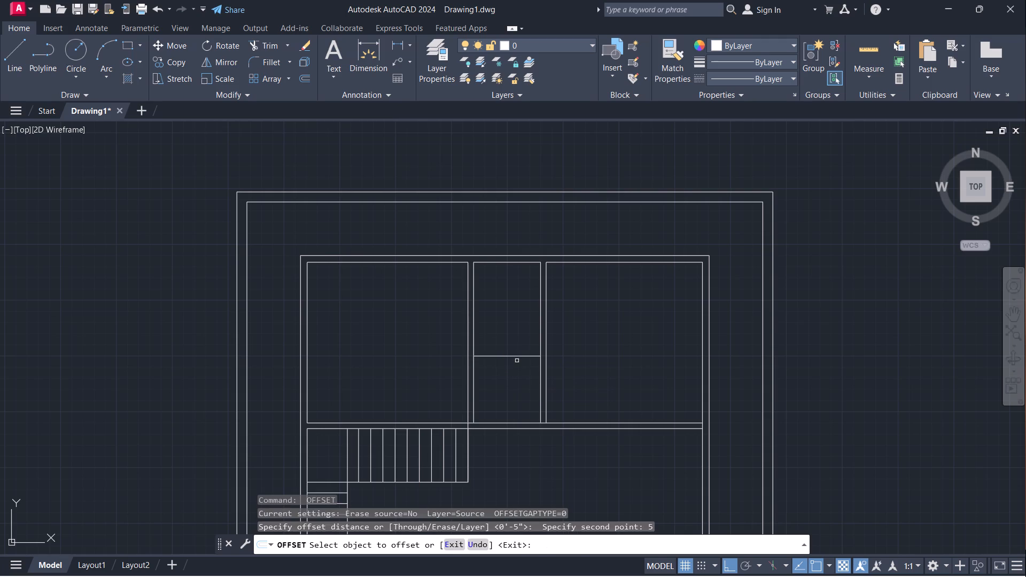
pyautogui.click(516, 357)
pyautogui.click(528, 407)
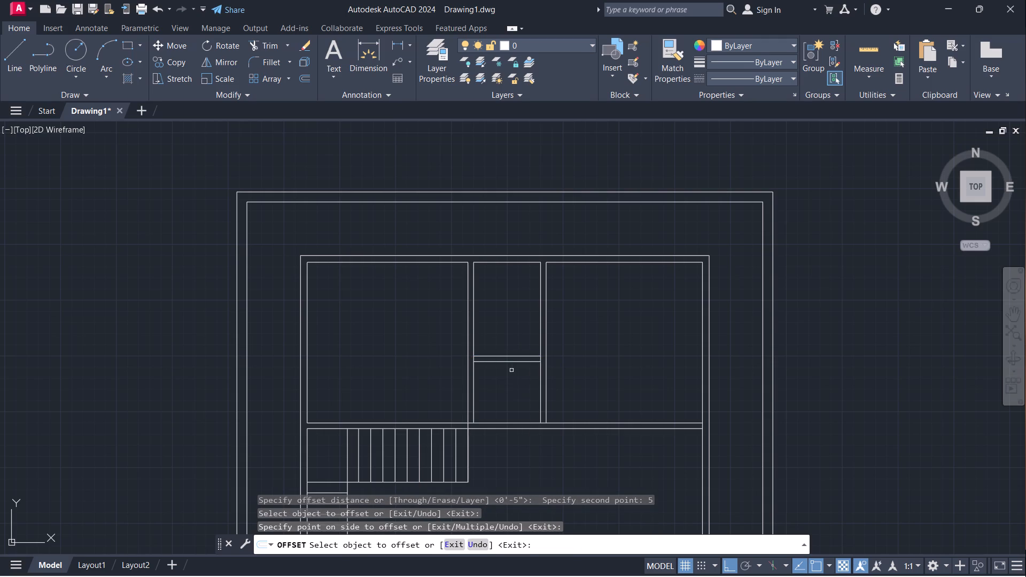
pyautogui.press('Escape')
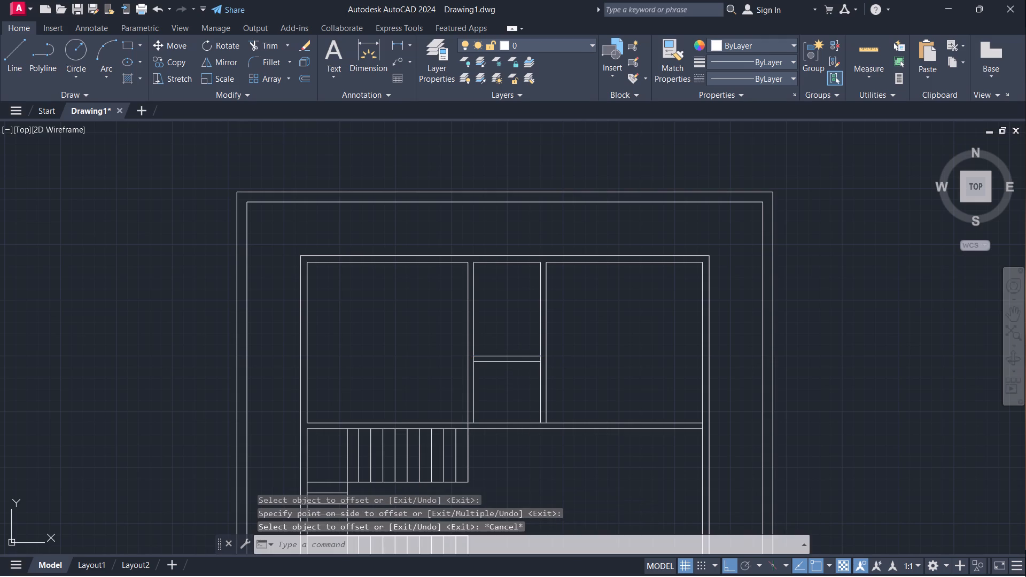
# Extend the lower line of the middle room's bottom wall at both ends to the outer faces of the two partition walls.
pyautogui.write('ex')
pyautogui.press('Return')
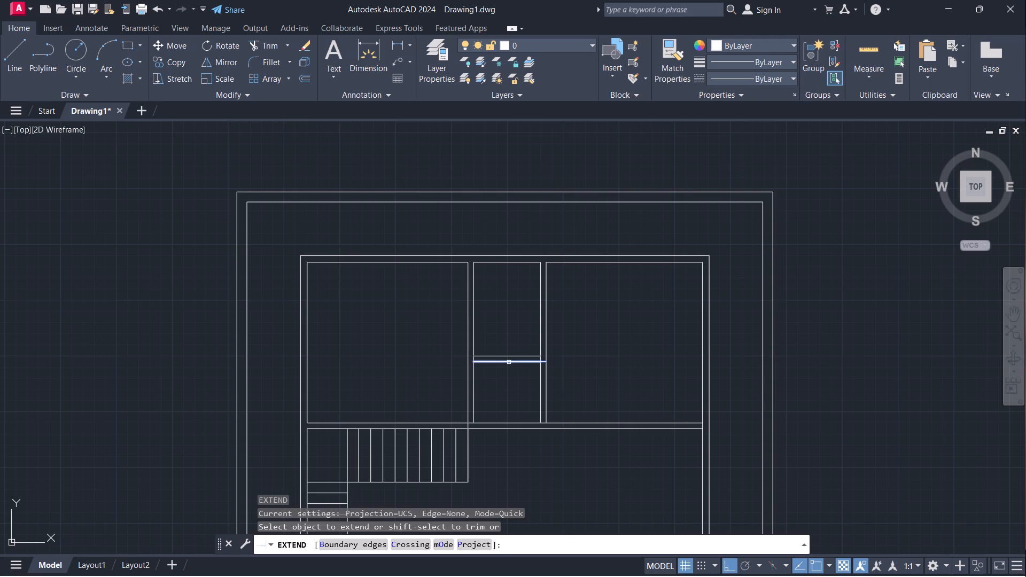
pyautogui.click(507, 360)
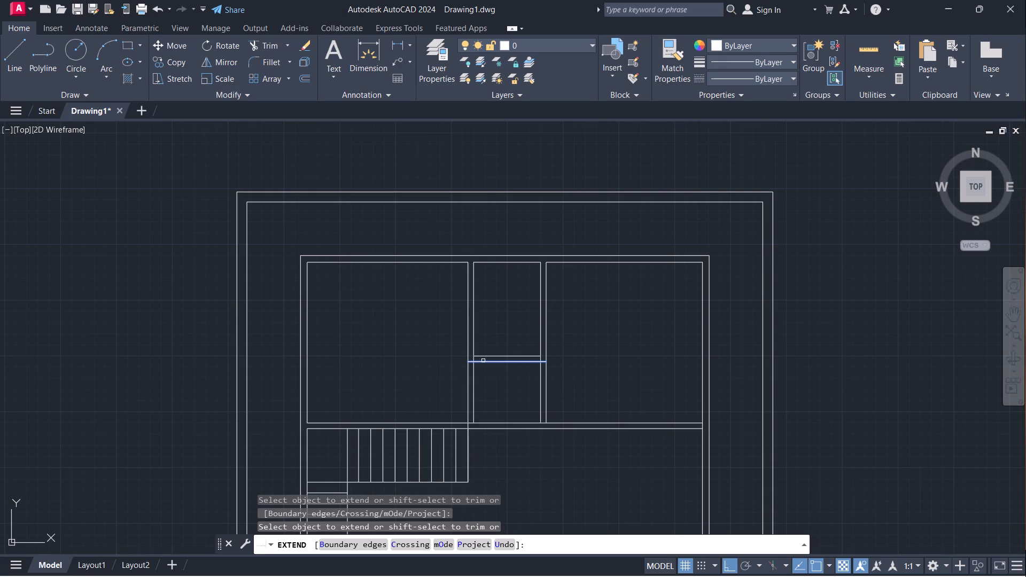
pyautogui.click(483, 361)
pyautogui.press('Escape')
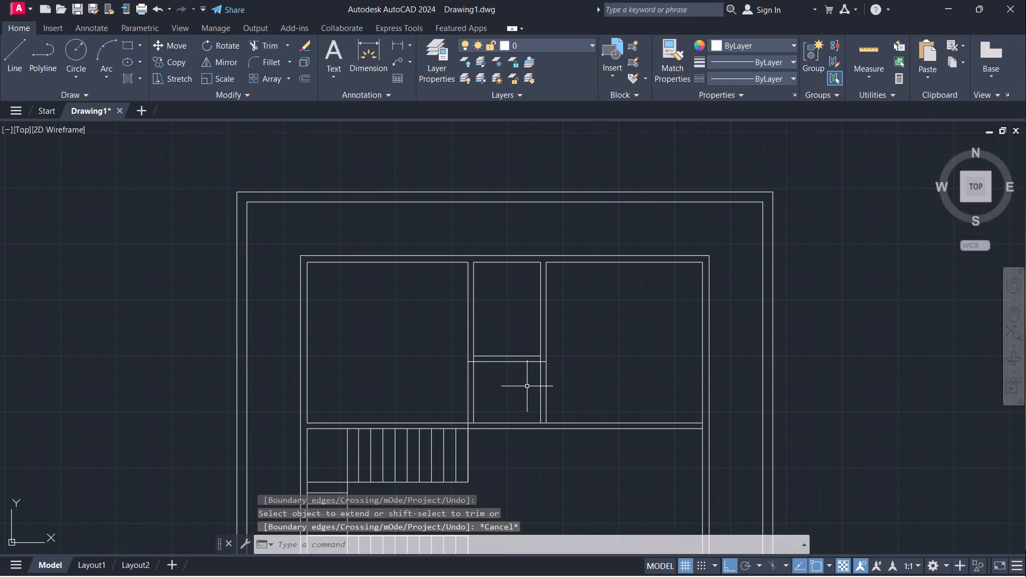
# Trim both lines of the right-hand upper partition wall below the middle room's bottom wall.
pyautogui.write('tr')
pyautogui.press('Return')
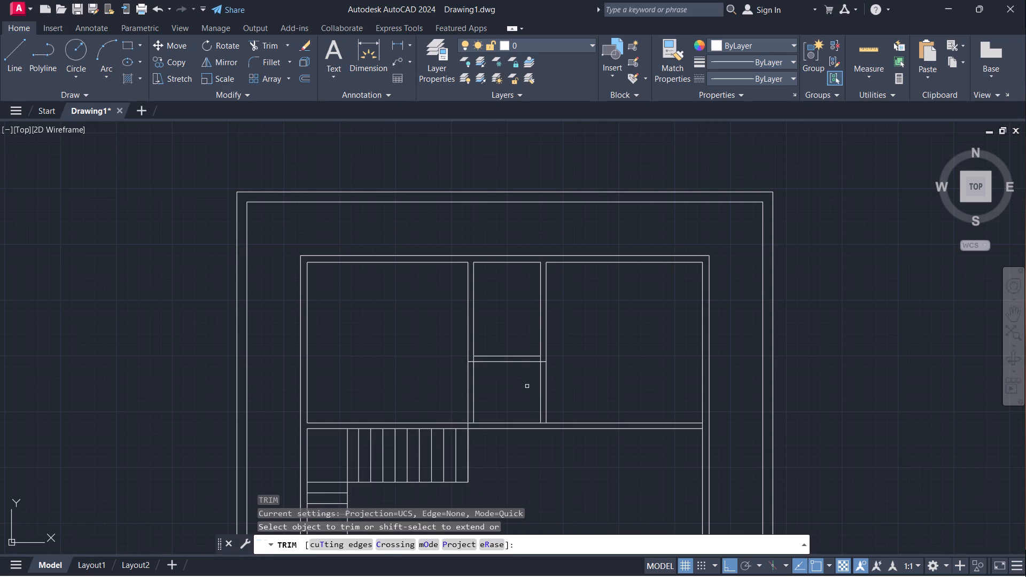
pyautogui.moveTo(526, 386); pyautogui.dragTo(577, 416)
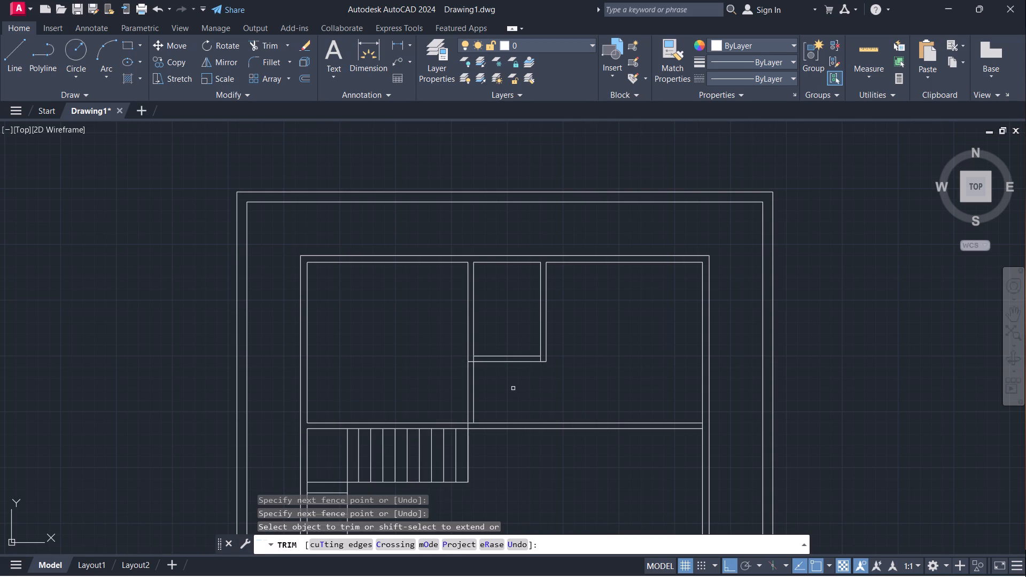
pyautogui.press('Escape')
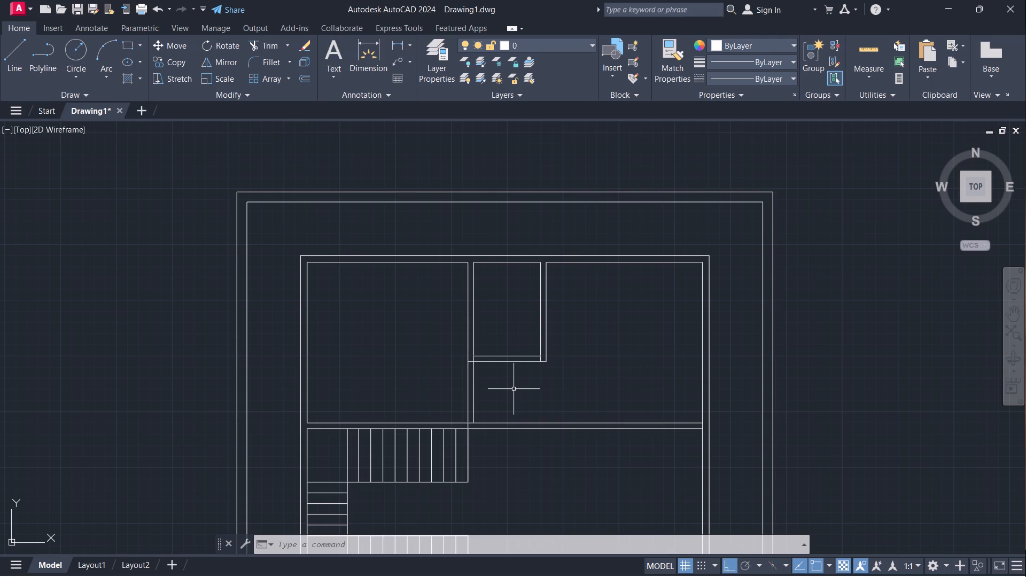
pyautogui.press('Escape')
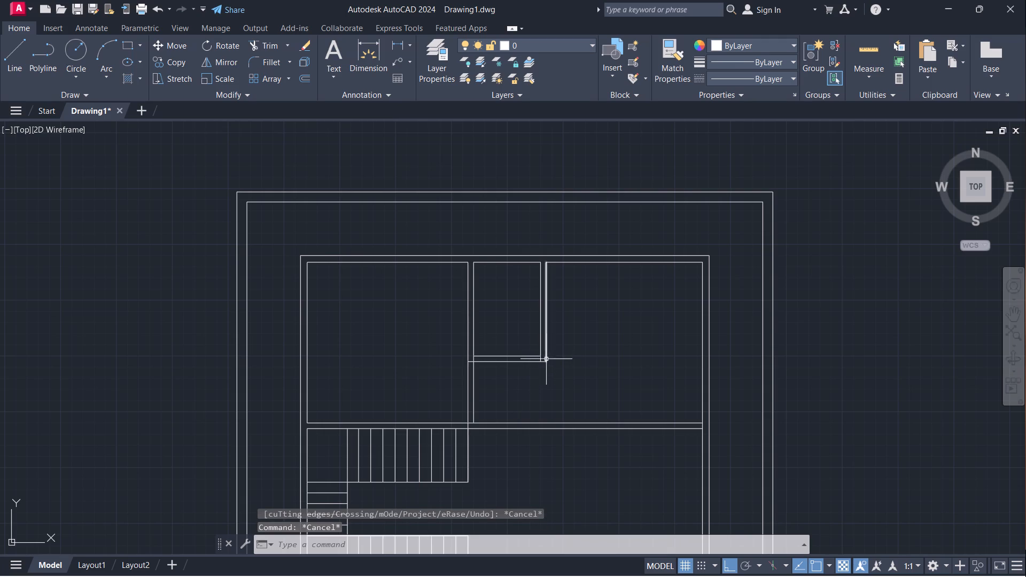
# Trim the short leftover vertical segment inside the middle room's bottom-right wall corner.
pyautogui.scroll(2, 542, 362)
pyautogui.write('tr')
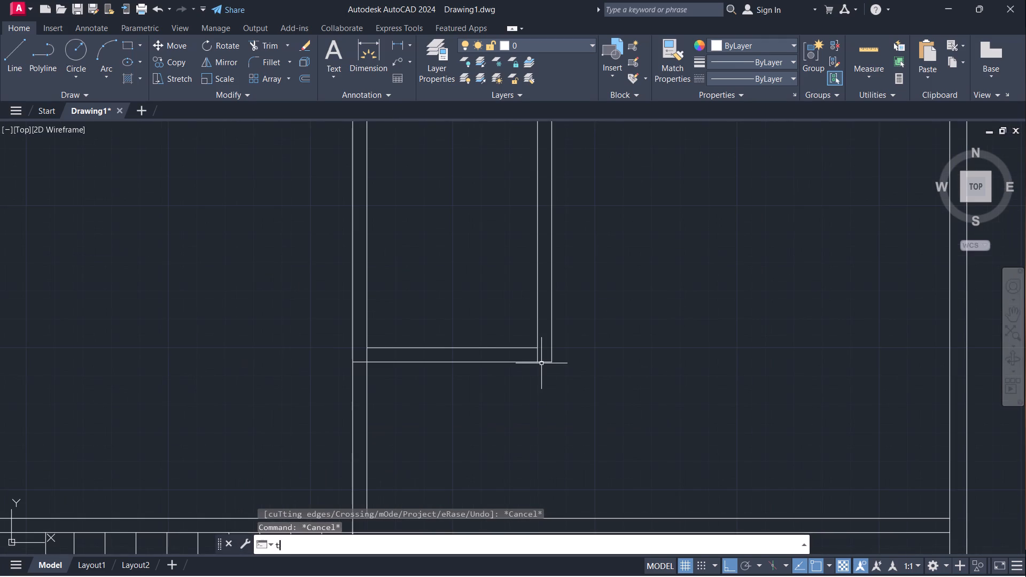
pyautogui.press('Return')
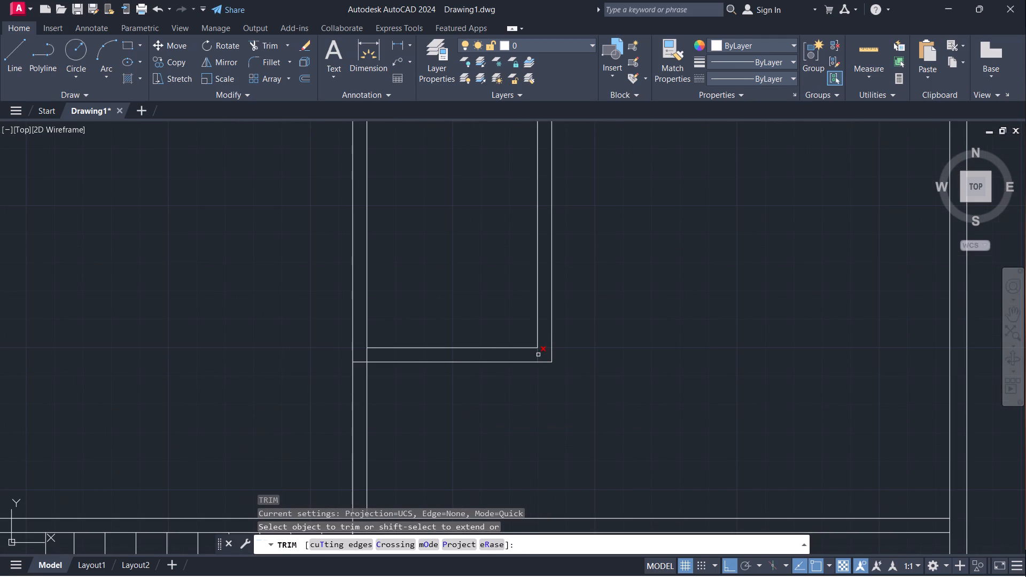
pyautogui.click(538, 355)
pyautogui.scroll(-2, 691, 344)
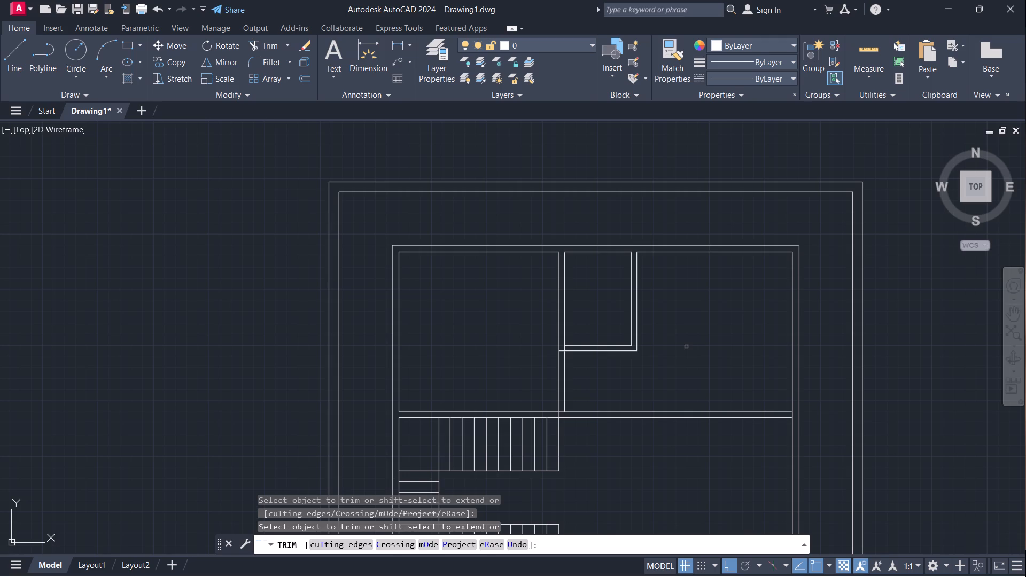
pyautogui.press('Escape')
pyautogui.scroll(-1, 668, 337)
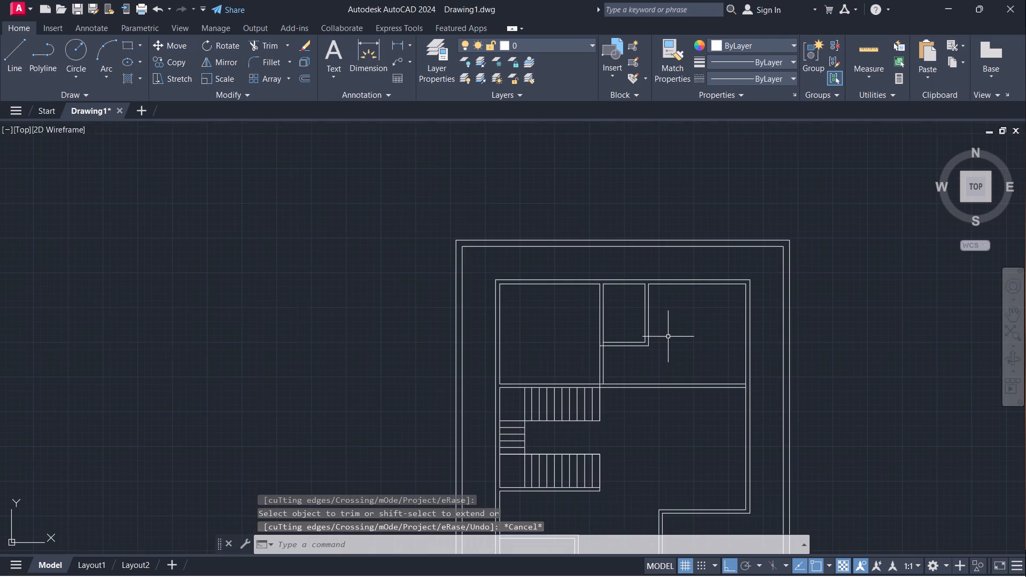
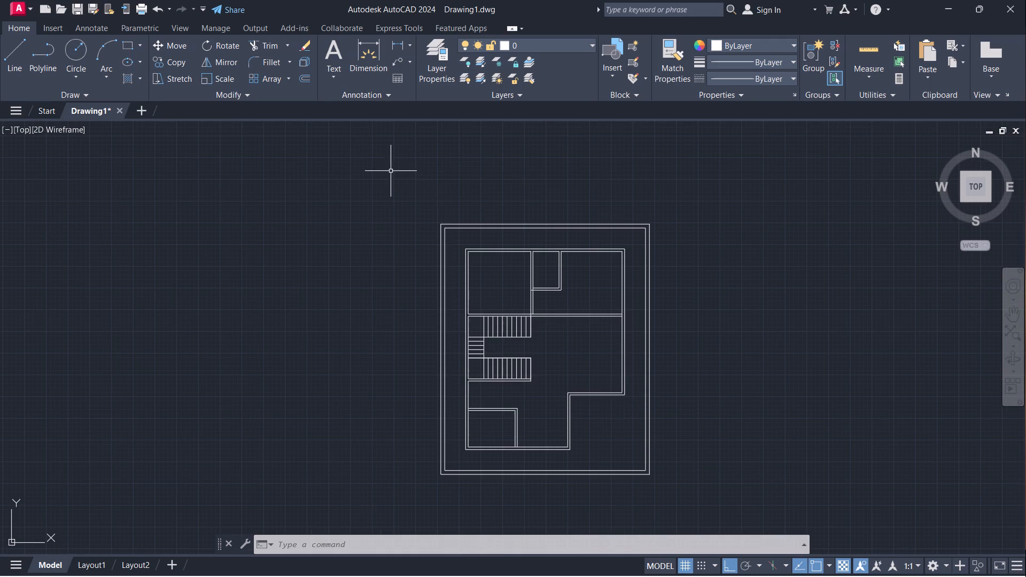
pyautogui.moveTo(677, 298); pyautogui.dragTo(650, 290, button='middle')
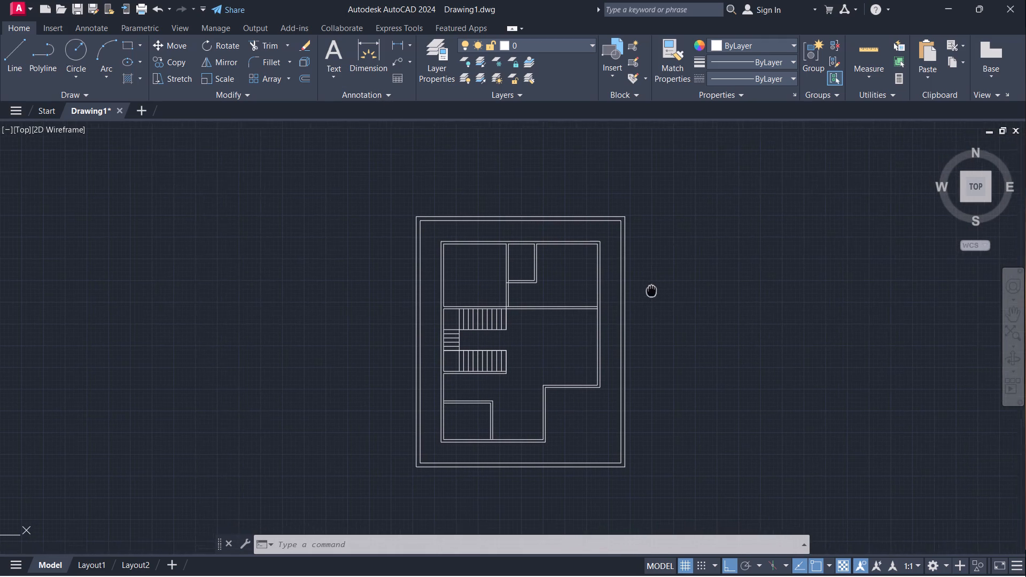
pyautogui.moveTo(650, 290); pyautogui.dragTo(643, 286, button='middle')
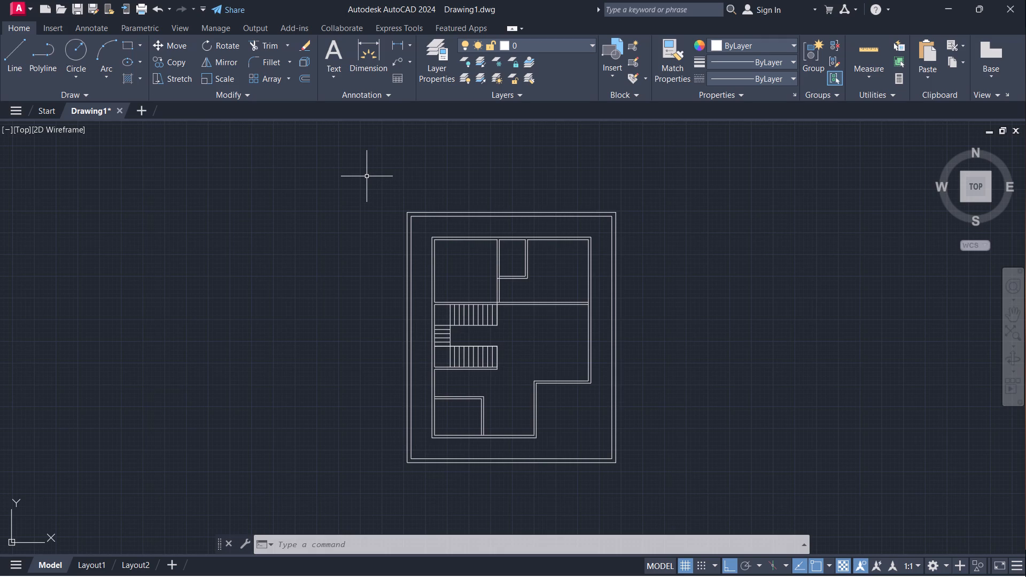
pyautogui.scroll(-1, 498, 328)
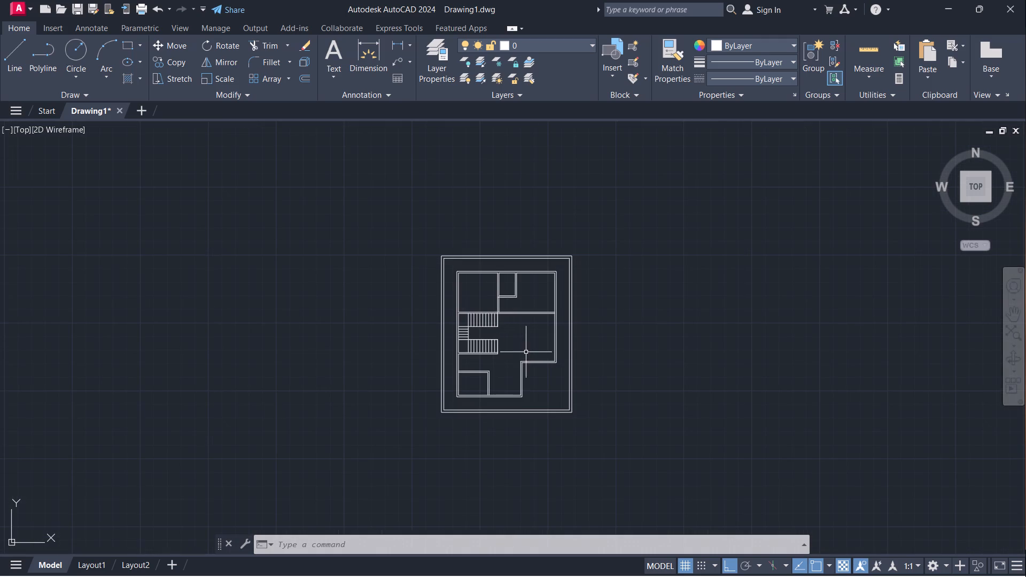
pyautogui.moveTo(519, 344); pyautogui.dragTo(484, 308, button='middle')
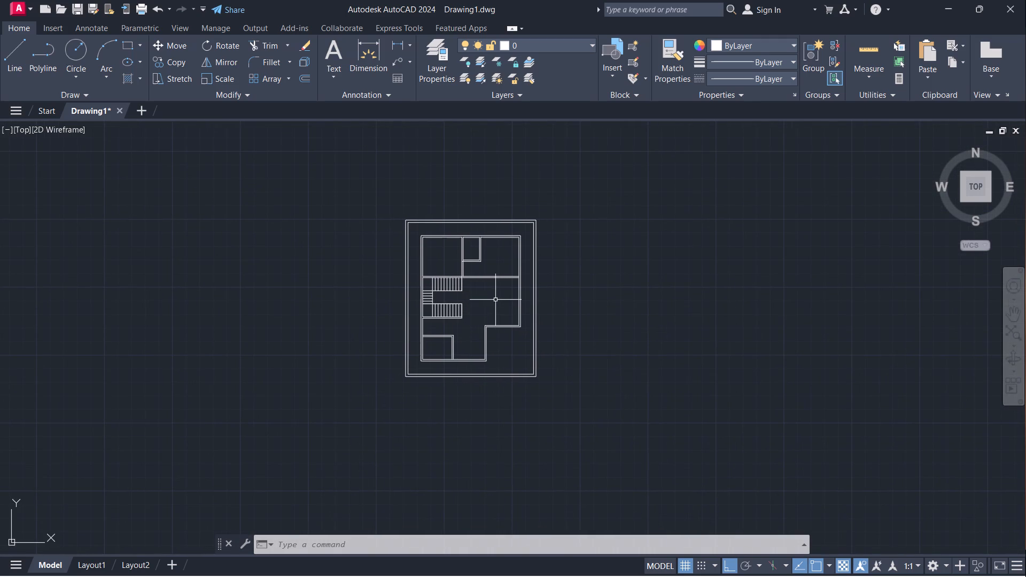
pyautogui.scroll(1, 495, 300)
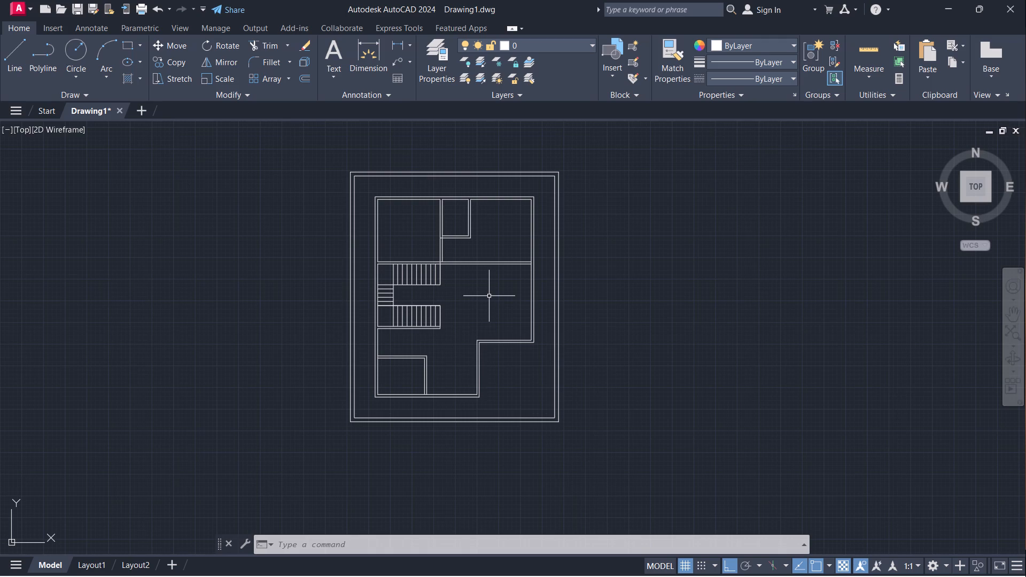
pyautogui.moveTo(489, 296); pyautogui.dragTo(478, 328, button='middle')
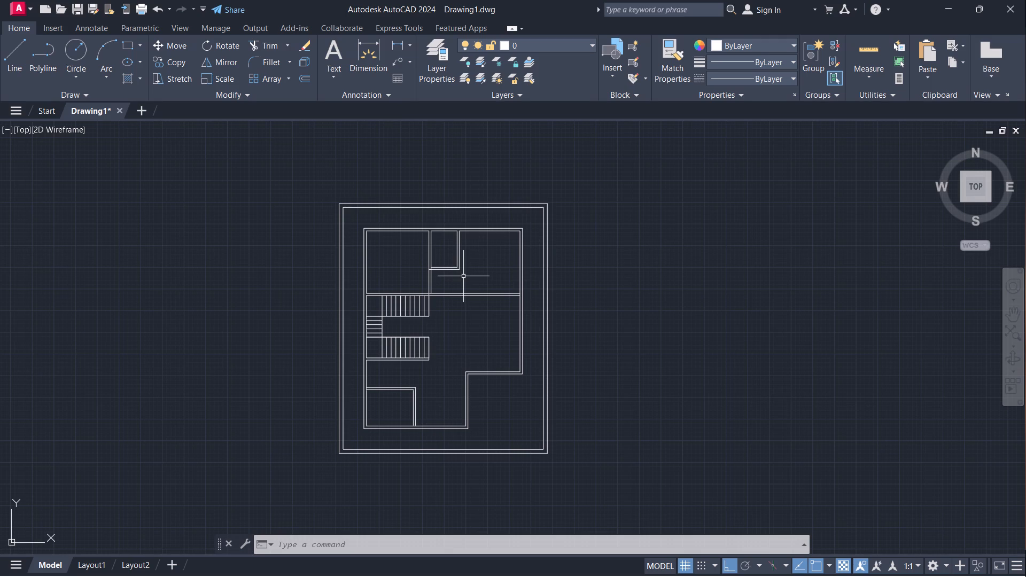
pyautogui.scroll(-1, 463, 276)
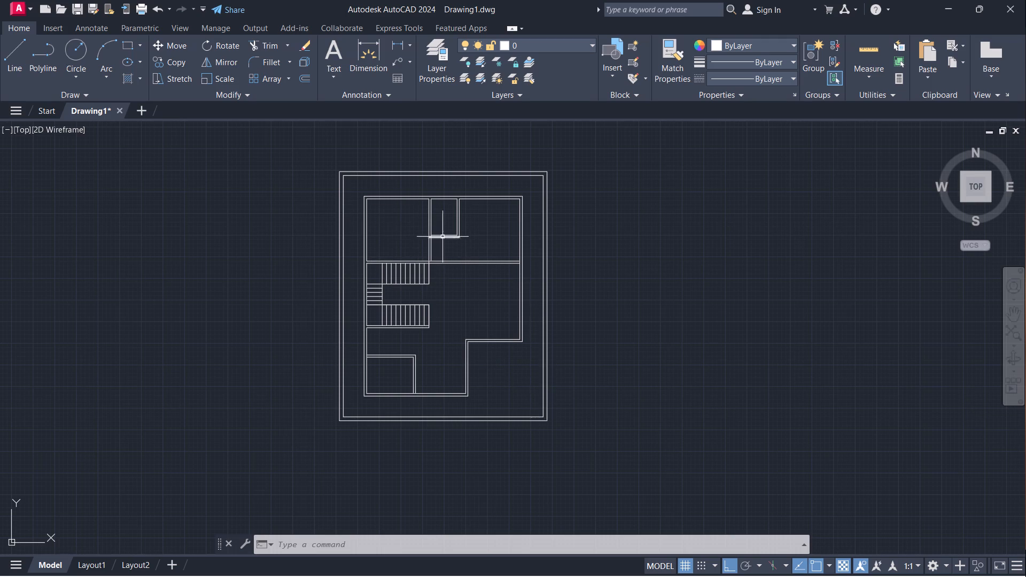
# Measure the upper-right room's inner width with a linear dimension from the partition wall to the right outer wall, without placing it.
pyautogui.scroll(3, 442, 236)
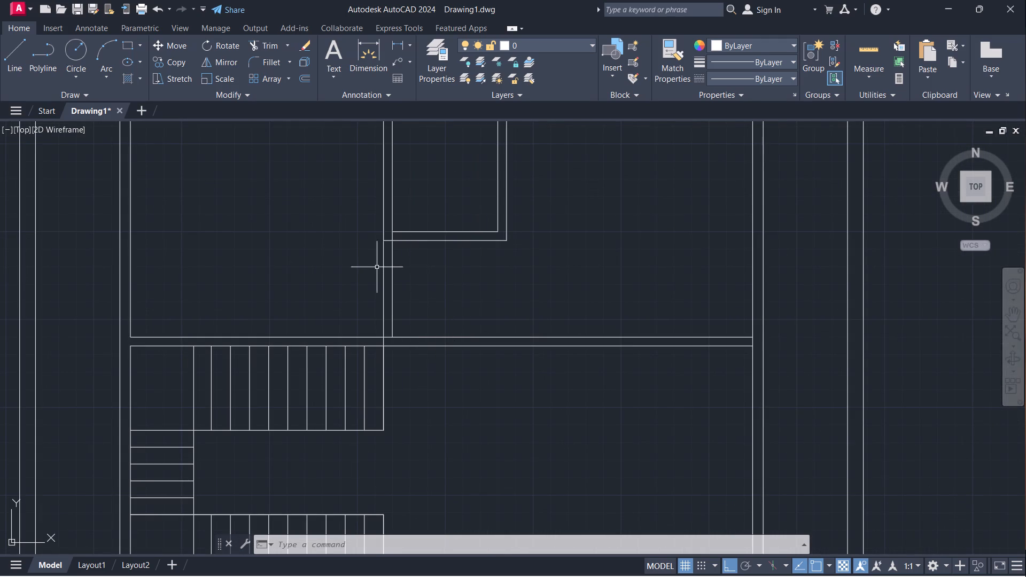
pyautogui.scroll(-1, 512, 276)
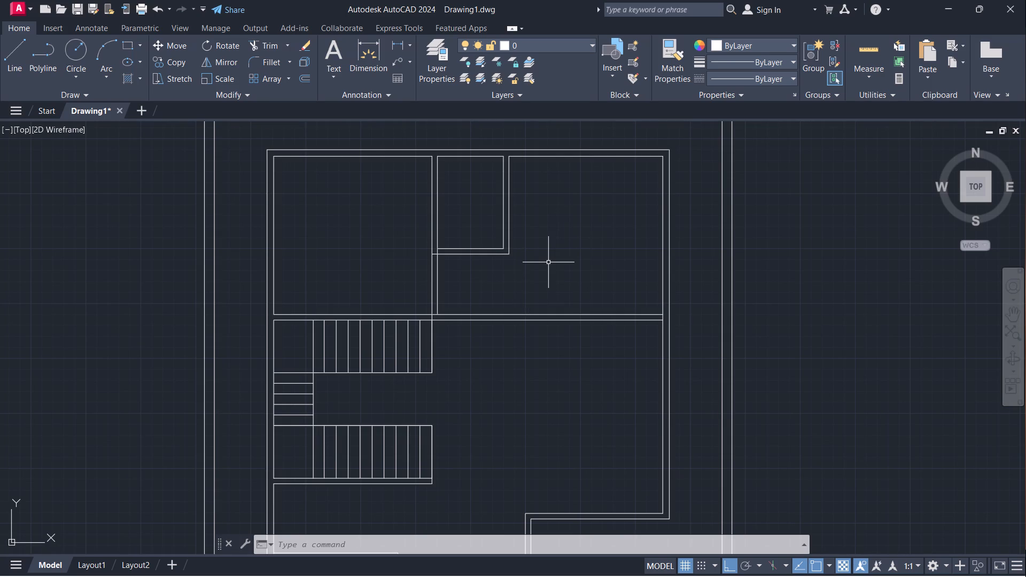
pyautogui.click(394, 43)
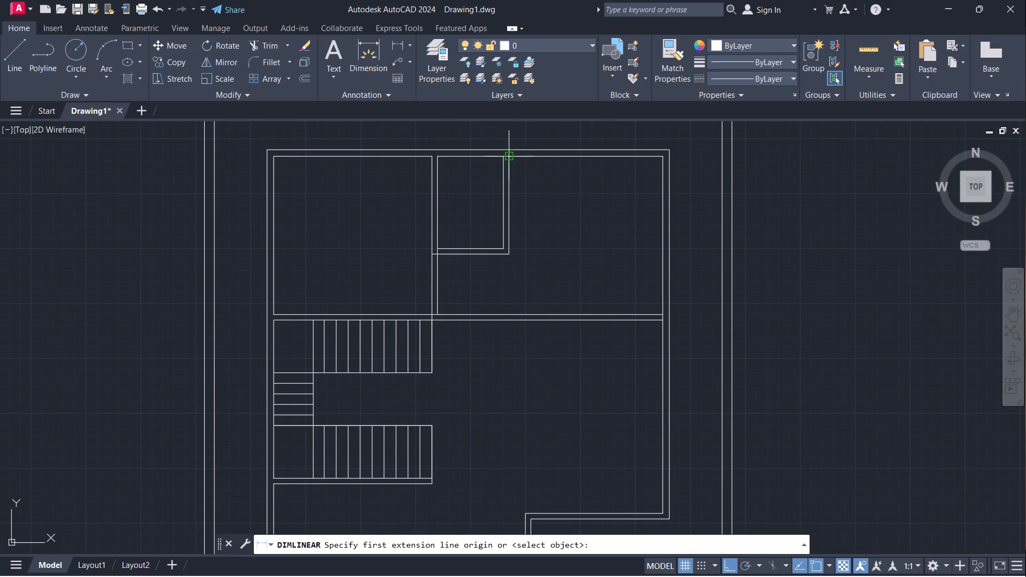
pyautogui.click(510, 157)
pyautogui.click(664, 162)
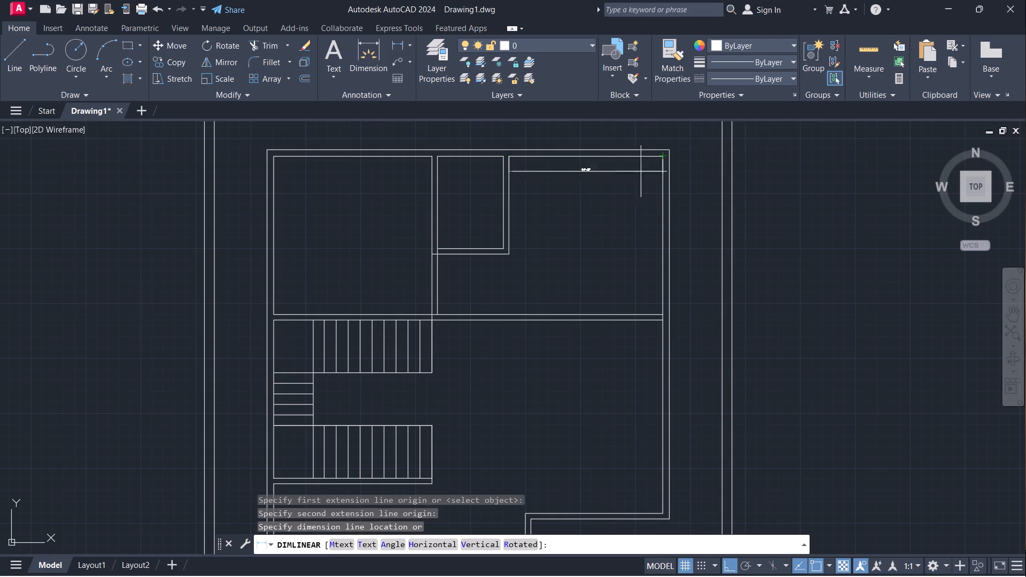
pyautogui.scroll(5, 568, 206)
pyautogui.scroll(-5, 562, 208)
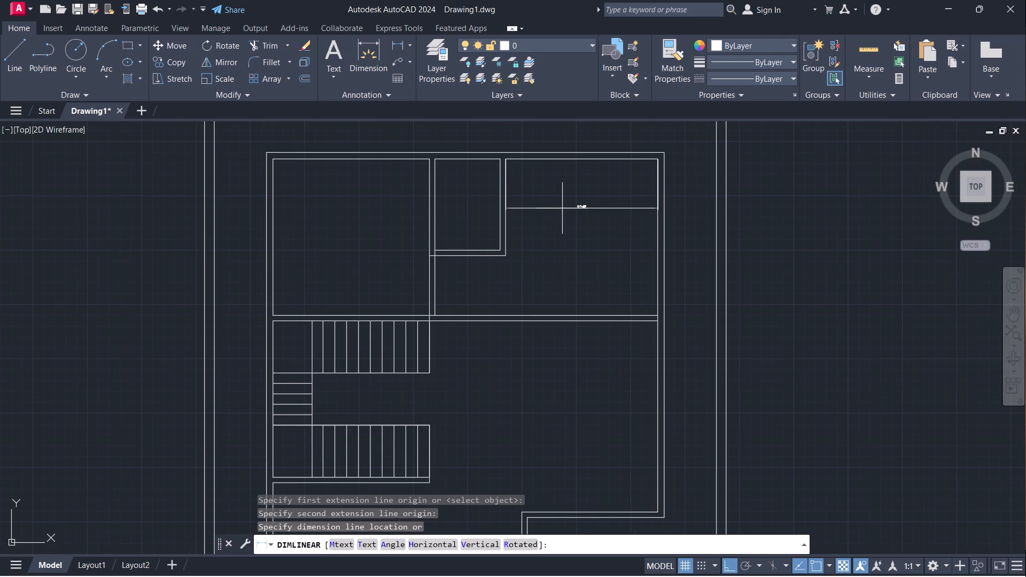
pyautogui.press('Escape')
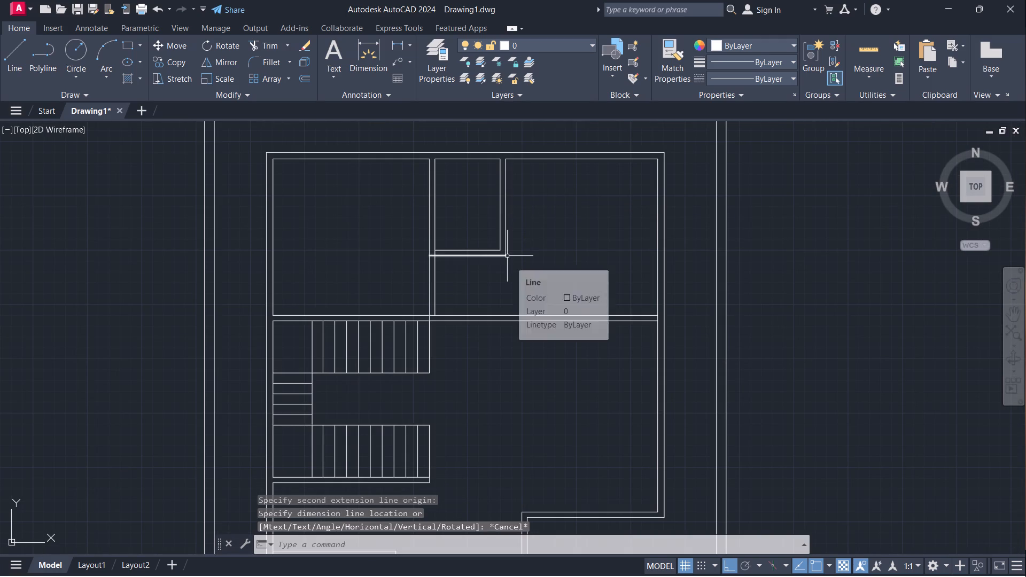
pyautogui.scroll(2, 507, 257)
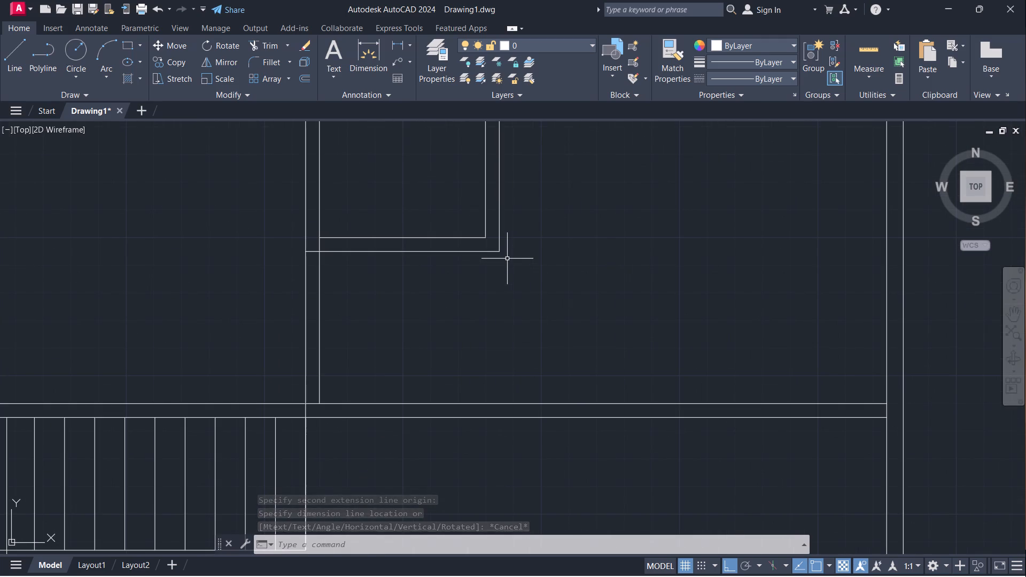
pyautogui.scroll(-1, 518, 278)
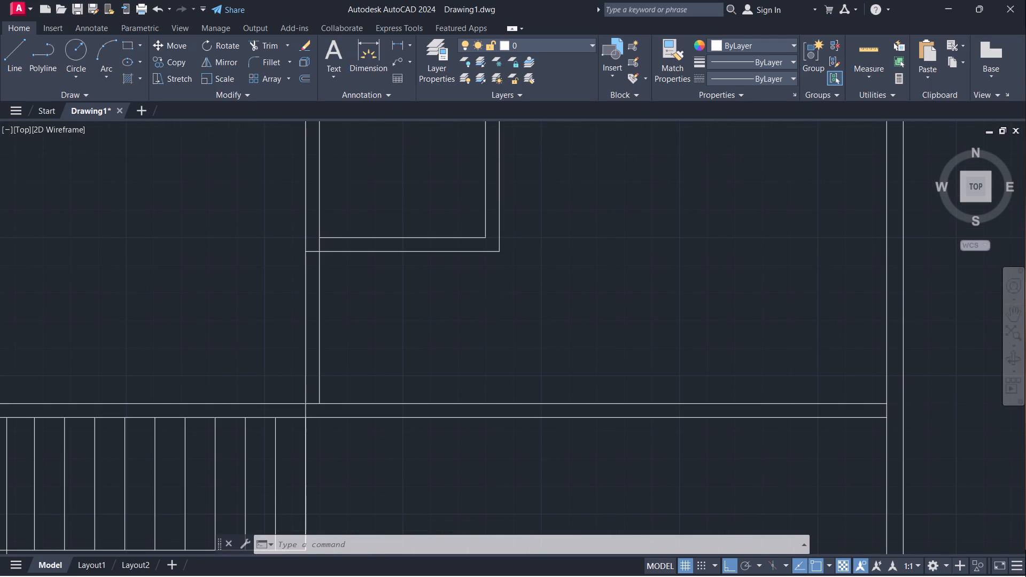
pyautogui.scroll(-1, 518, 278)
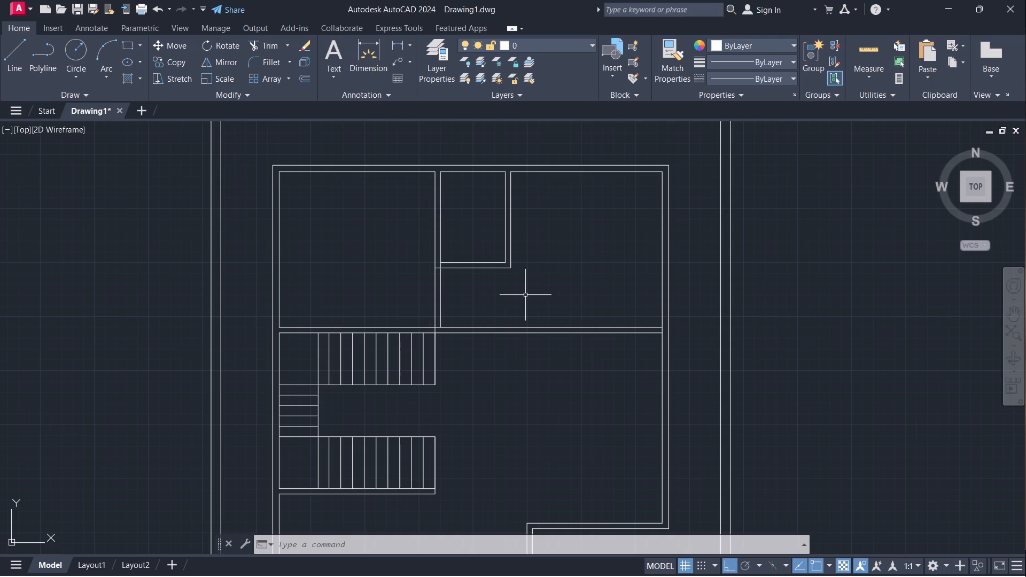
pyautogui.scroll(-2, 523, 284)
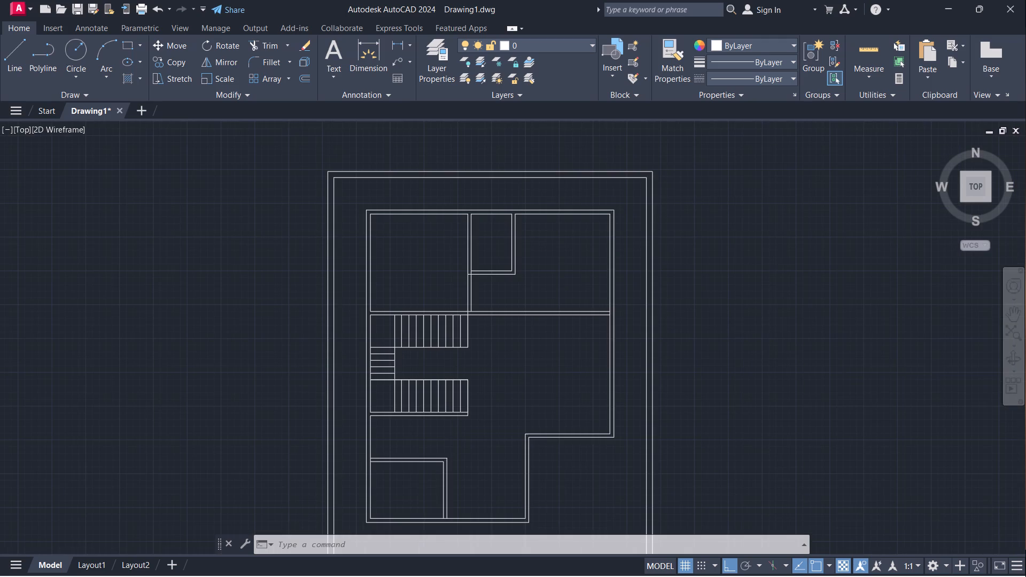
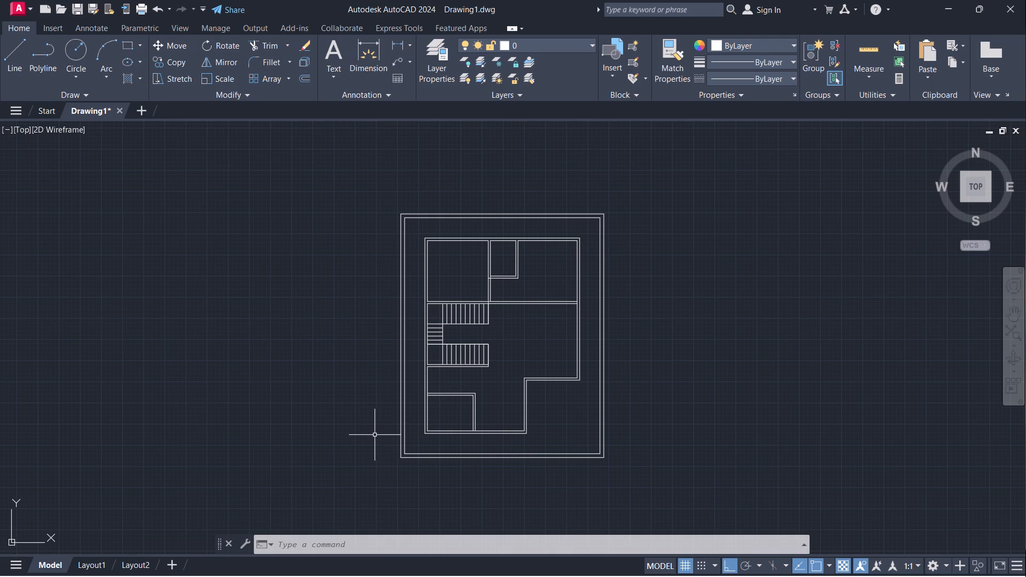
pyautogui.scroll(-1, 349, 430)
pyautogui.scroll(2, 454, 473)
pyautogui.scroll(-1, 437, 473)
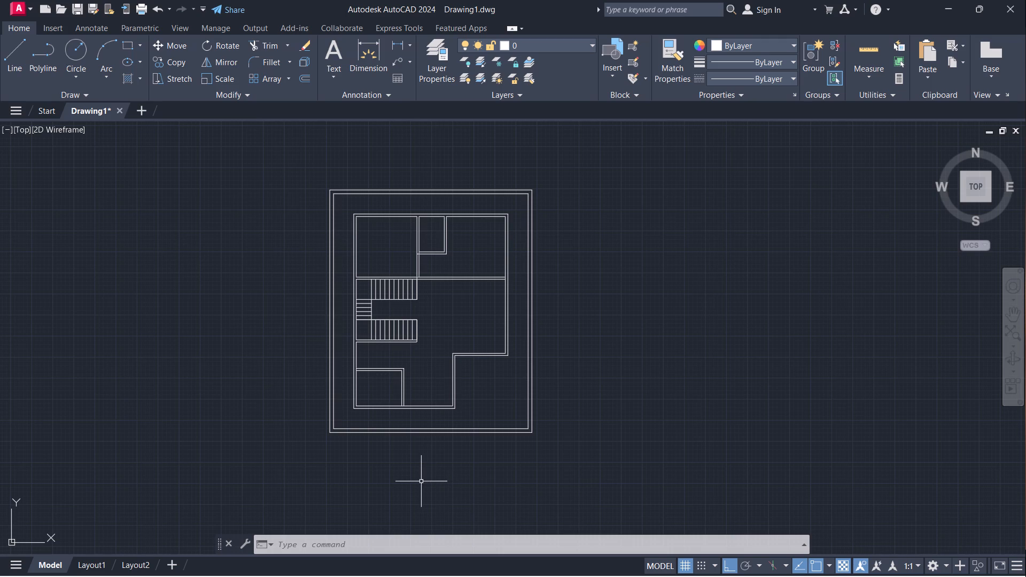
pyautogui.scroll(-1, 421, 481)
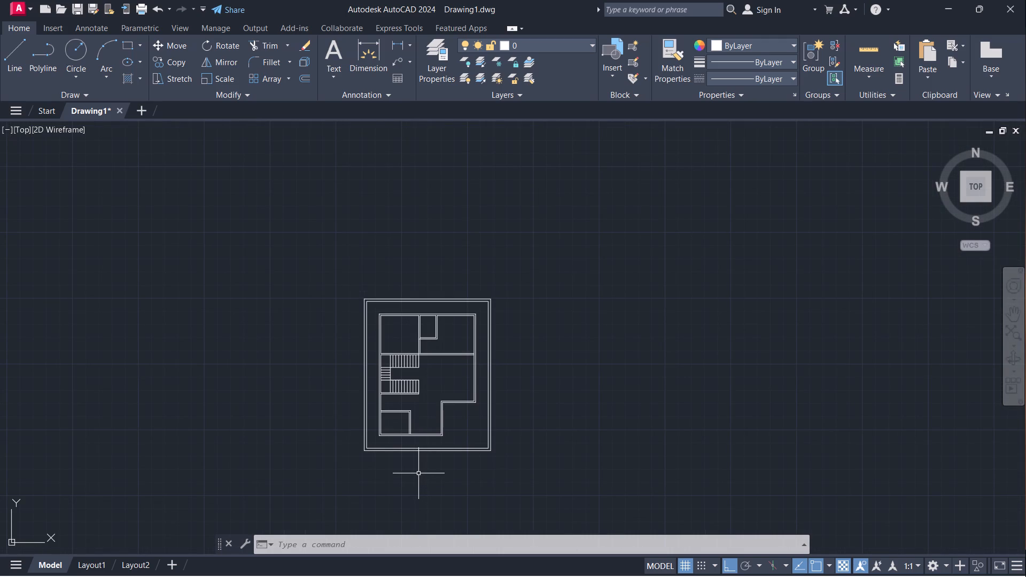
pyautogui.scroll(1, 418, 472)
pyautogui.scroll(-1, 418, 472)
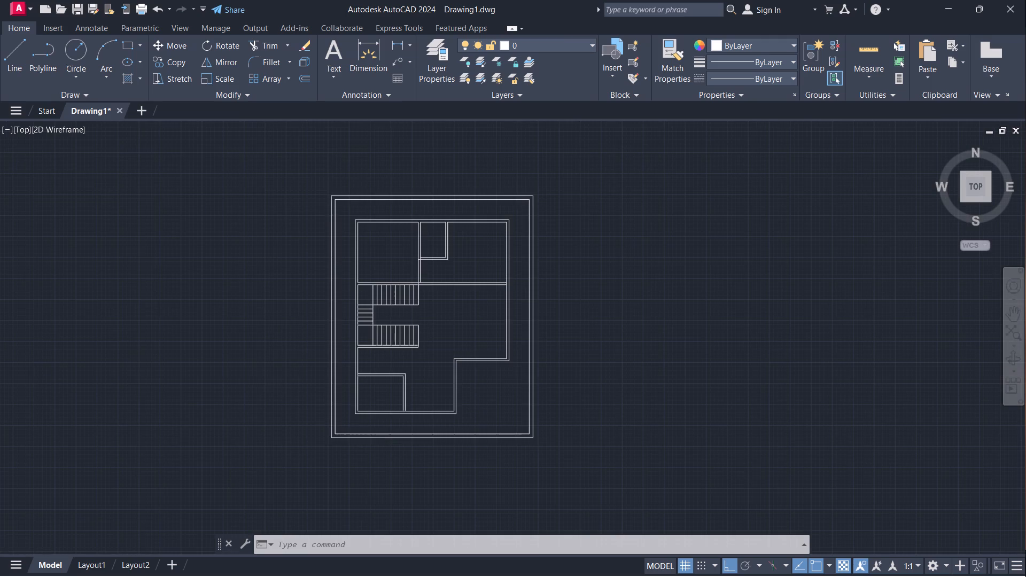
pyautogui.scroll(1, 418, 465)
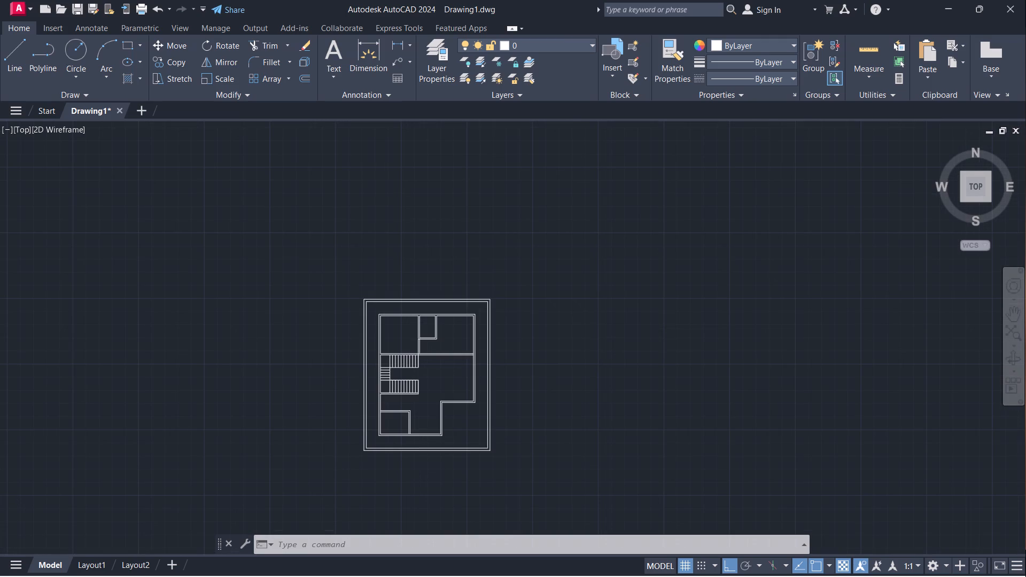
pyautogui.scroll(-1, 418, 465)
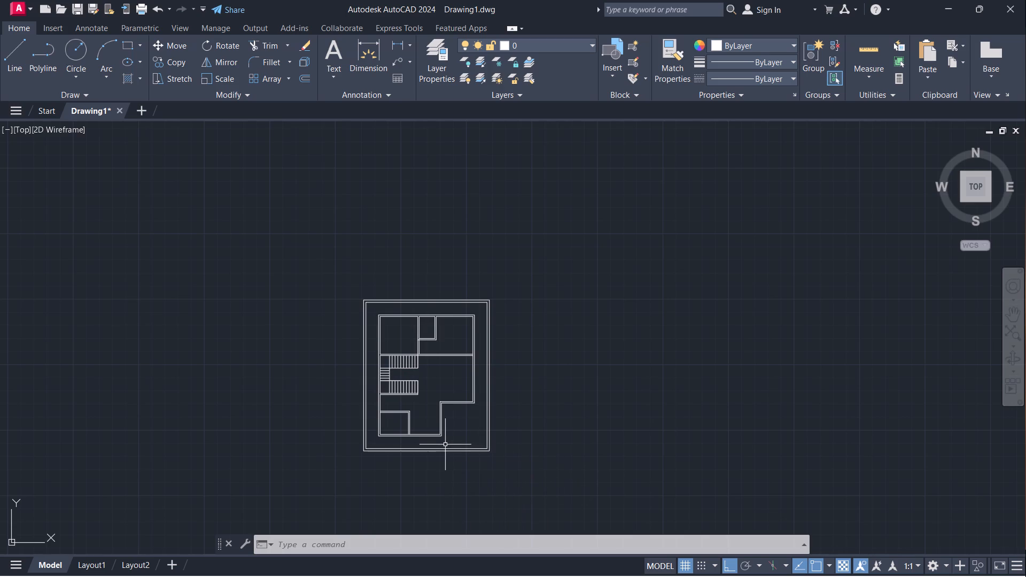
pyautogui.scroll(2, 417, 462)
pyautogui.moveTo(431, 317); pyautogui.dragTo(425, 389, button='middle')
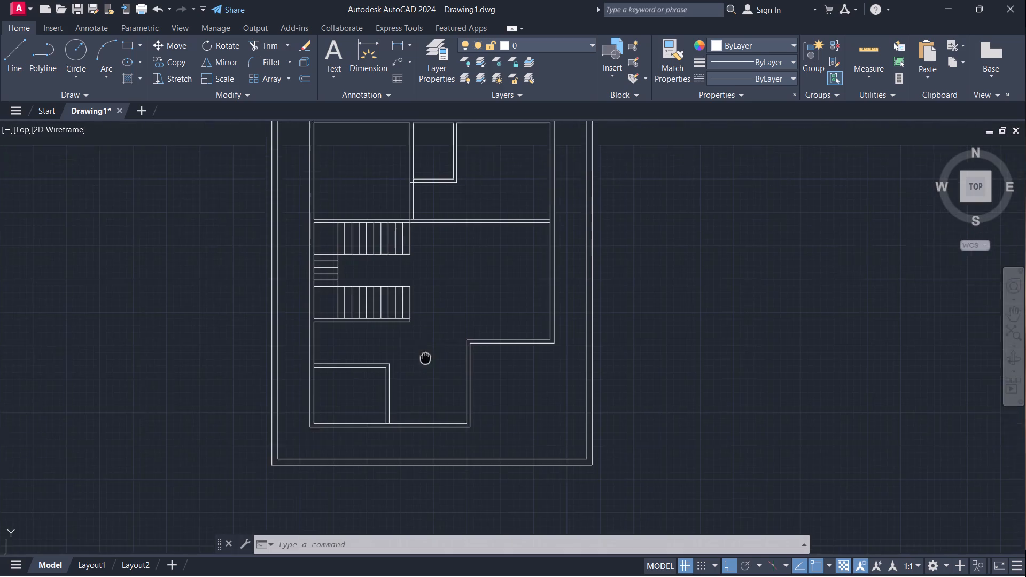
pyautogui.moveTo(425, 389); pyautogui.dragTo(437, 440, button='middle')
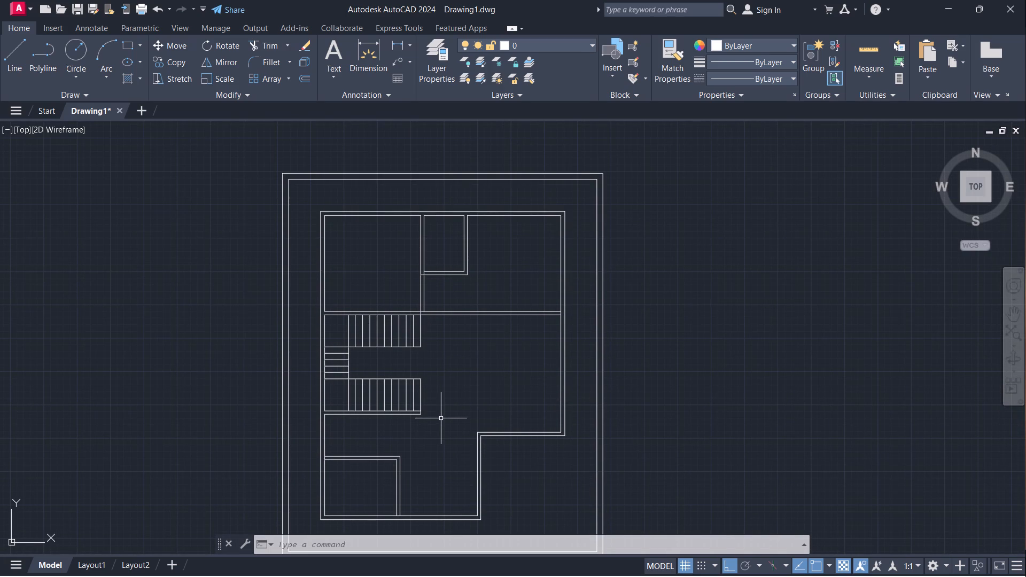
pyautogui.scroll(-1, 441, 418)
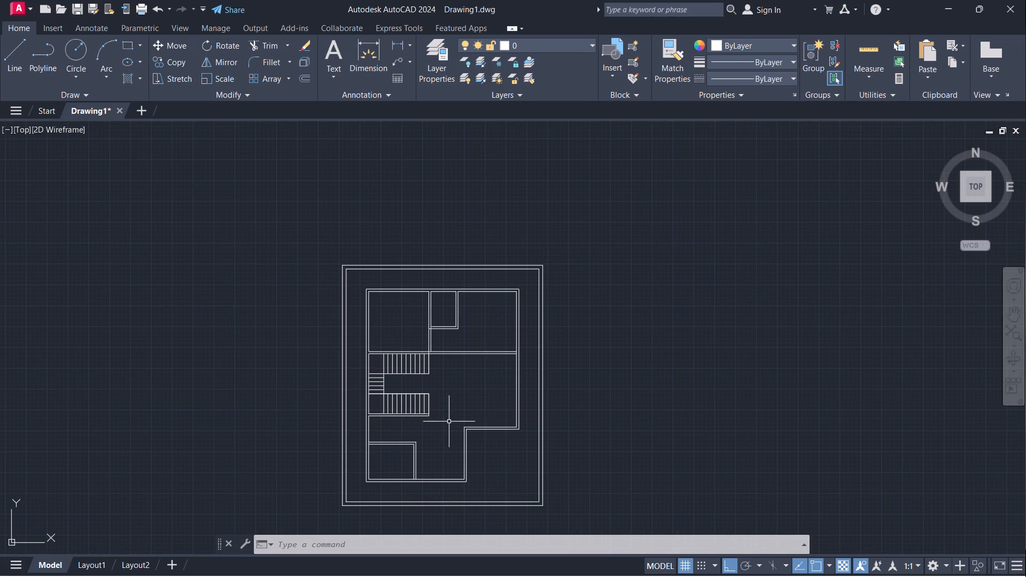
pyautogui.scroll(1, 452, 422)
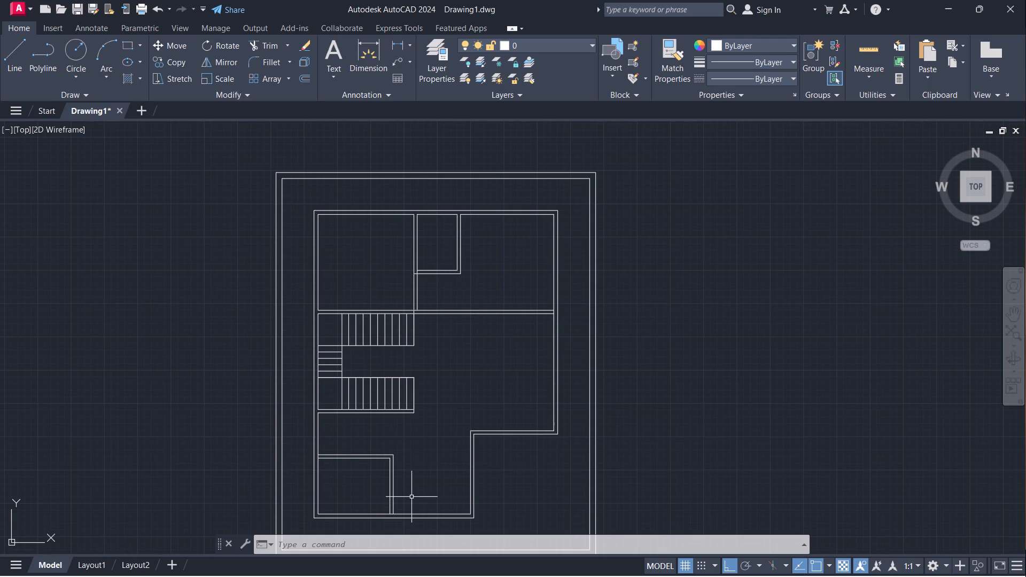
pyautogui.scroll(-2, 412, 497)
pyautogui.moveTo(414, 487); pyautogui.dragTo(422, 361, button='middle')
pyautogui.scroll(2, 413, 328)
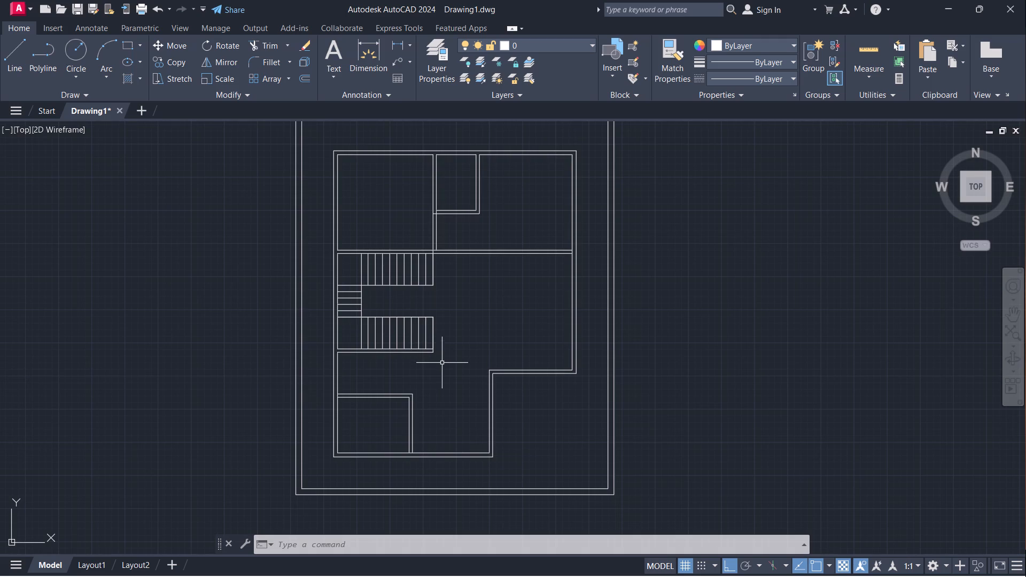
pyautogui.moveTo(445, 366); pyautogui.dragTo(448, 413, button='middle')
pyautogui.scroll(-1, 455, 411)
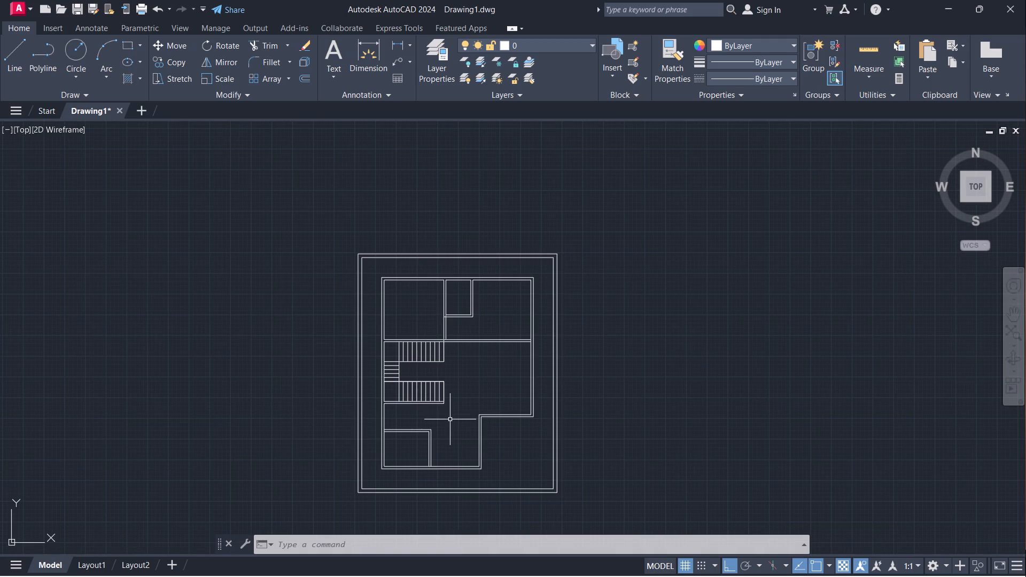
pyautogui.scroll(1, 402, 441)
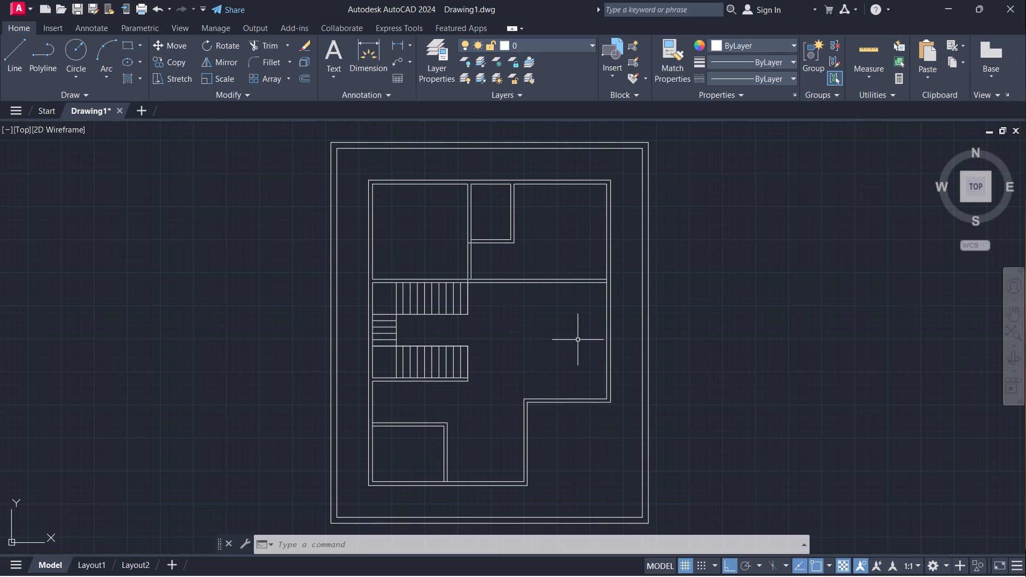
# Inspect the lower walls of the 5' by 7' middle room where they meet the inner partition.
pyautogui.scroll(3, 515, 243)
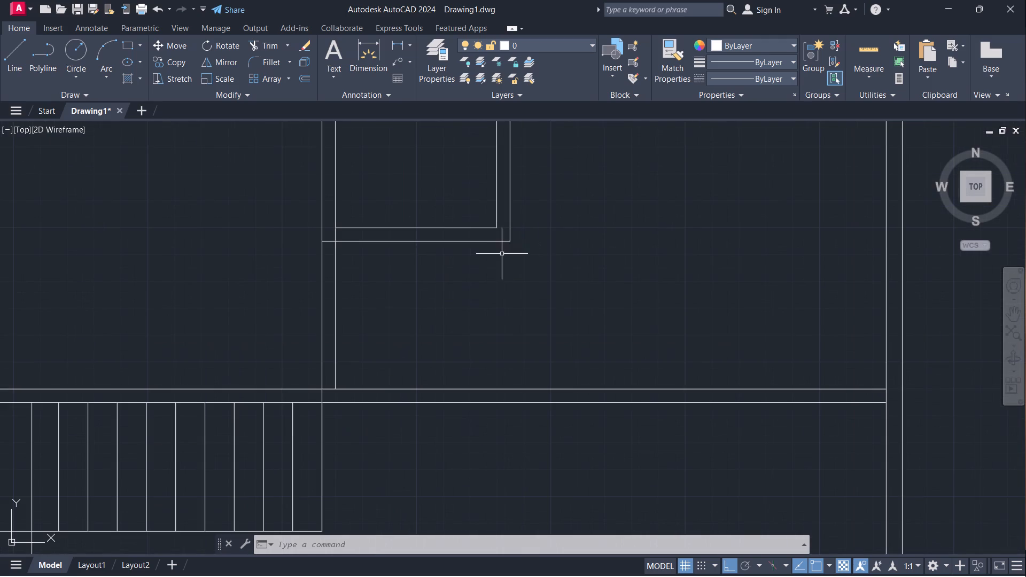
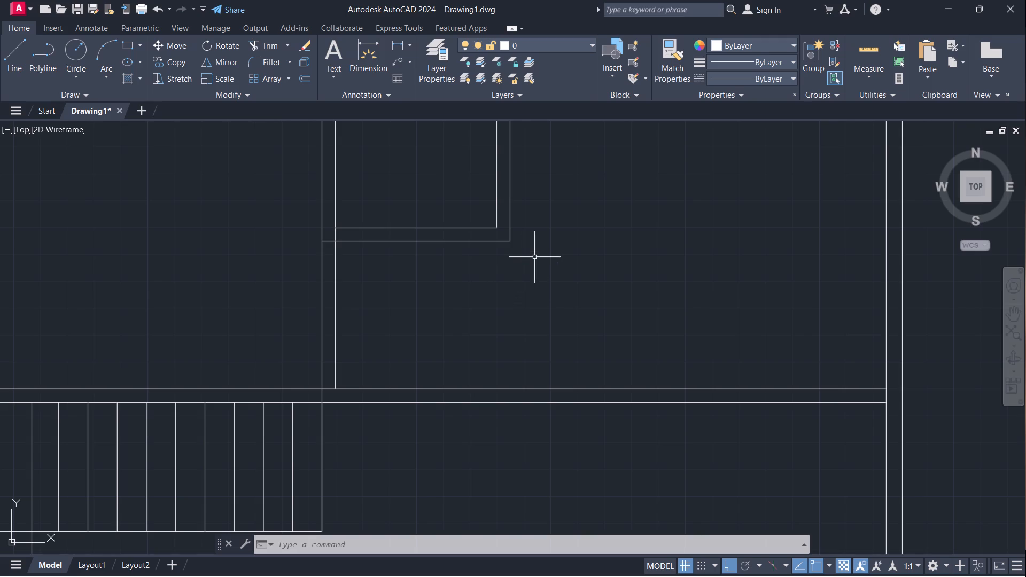
# Draw two vertical lines extending the east wall of the 5' by 7' middle room down to the horizontal inner wall.
pyautogui.press('l')
pyautogui.press('Return')
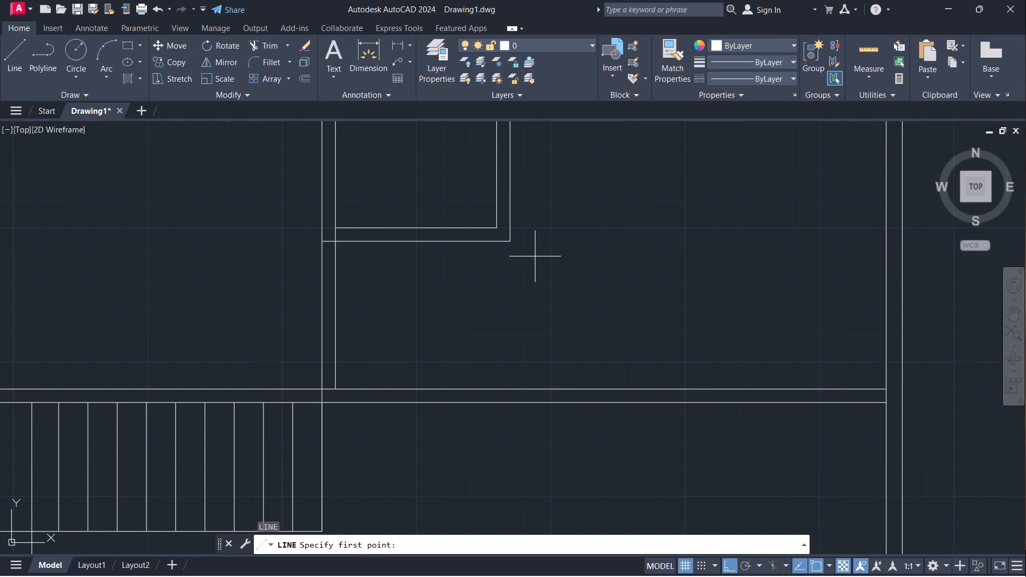
pyautogui.click(513, 243)
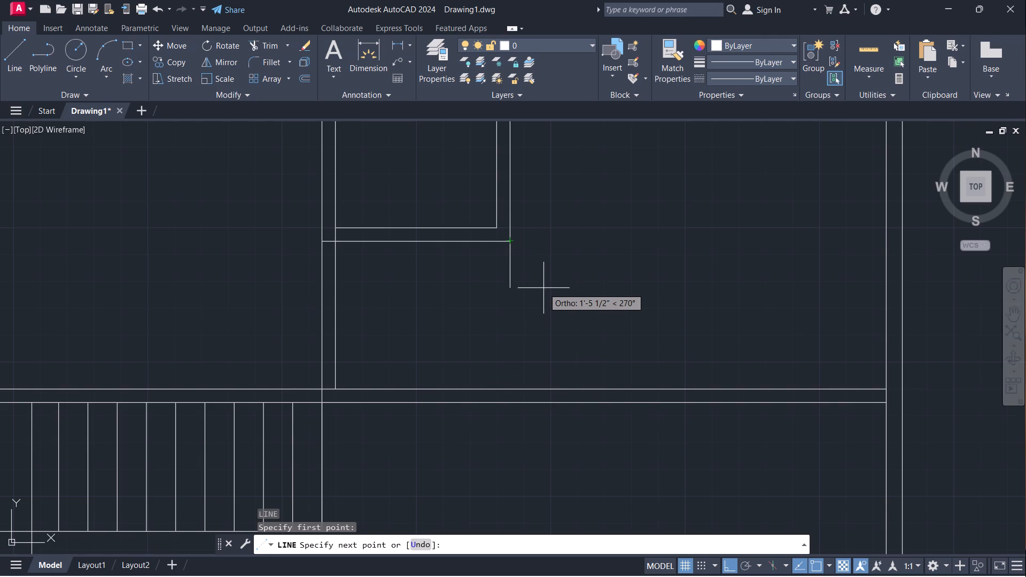
pyautogui.click(509, 387)
pyautogui.press('Escape')
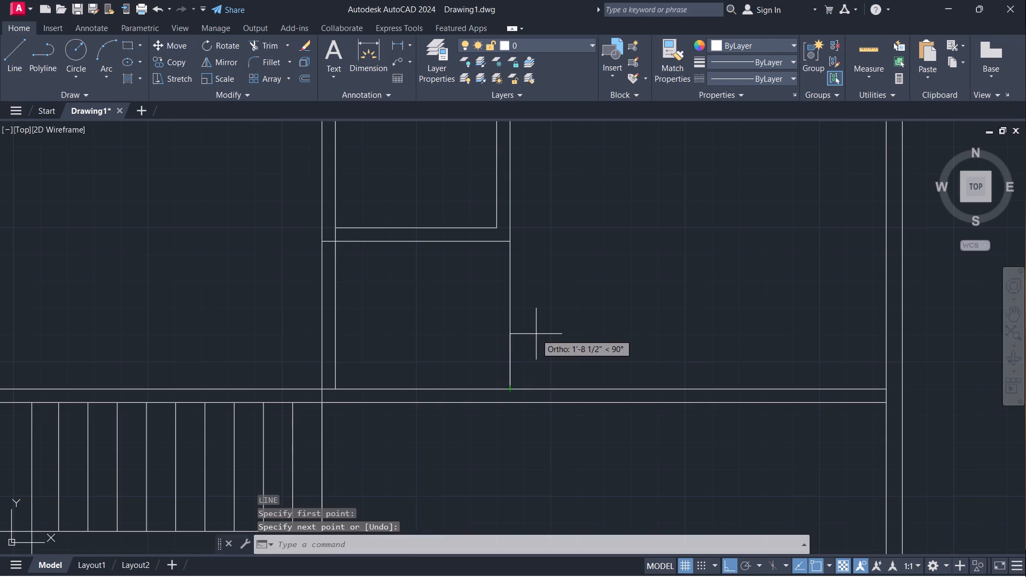
pyautogui.press('l')
pyautogui.press('Return')
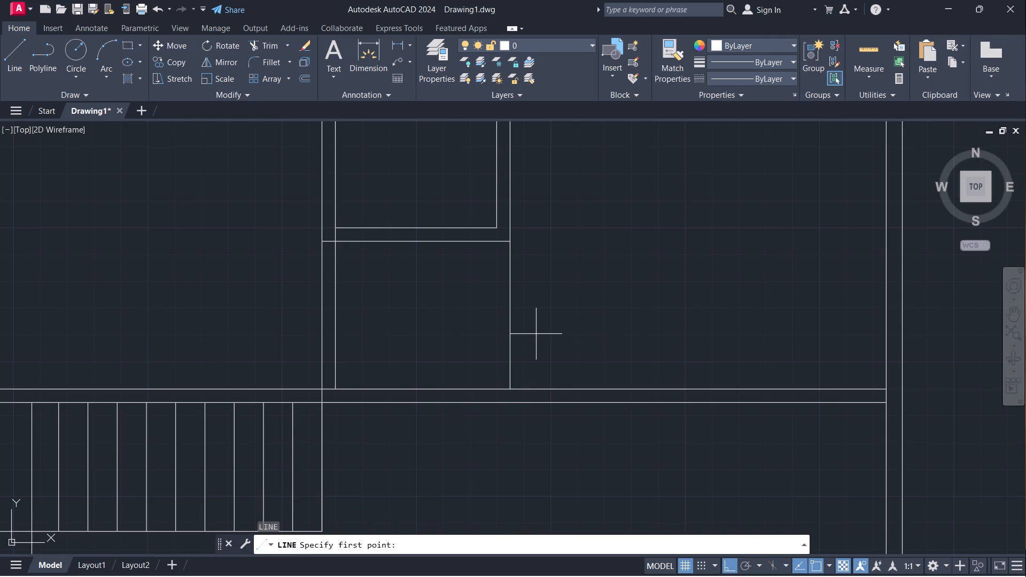
pyautogui.click(500, 228)
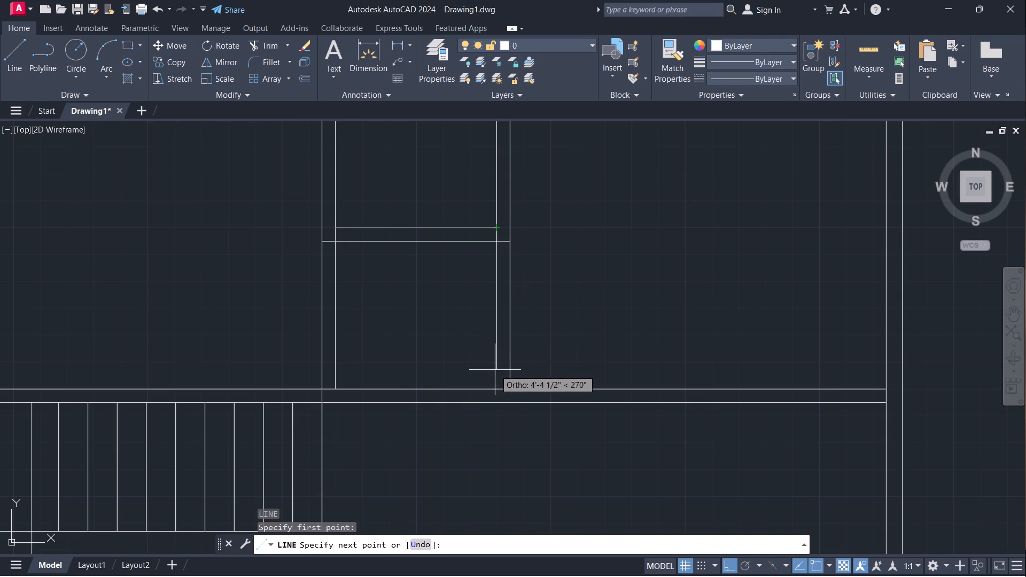
pyautogui.click(497, 401)
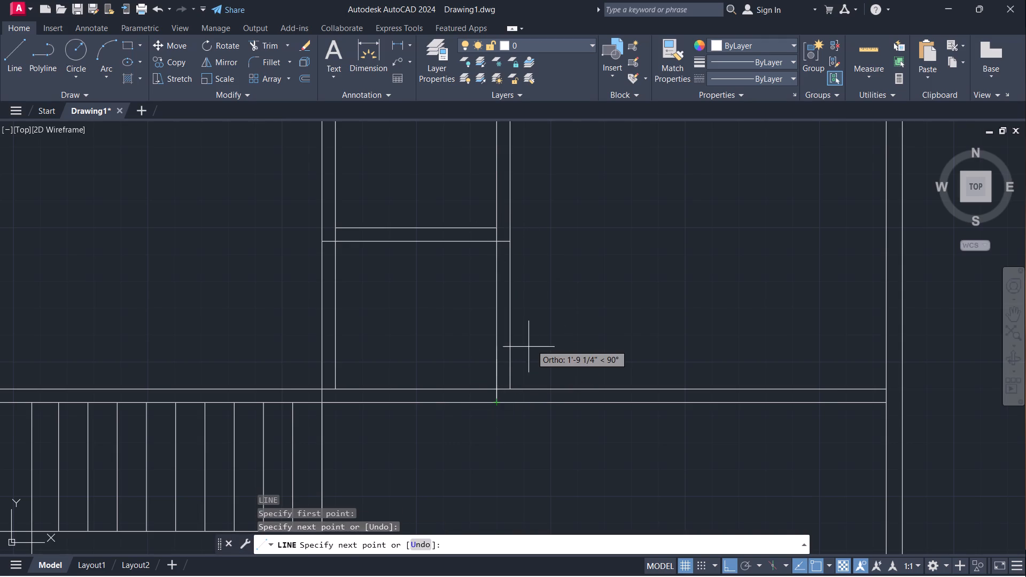
pyautogui.press('Escape')
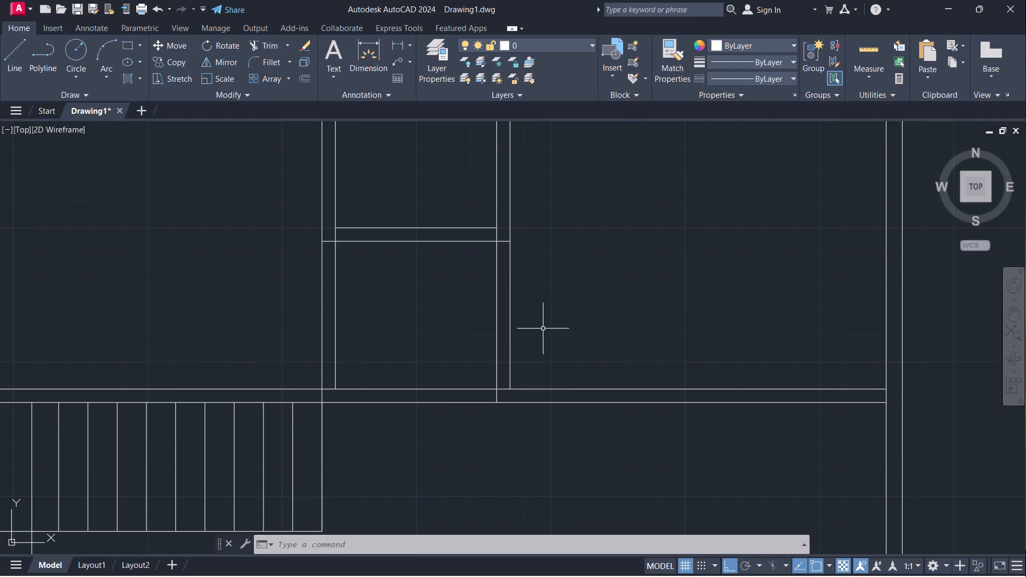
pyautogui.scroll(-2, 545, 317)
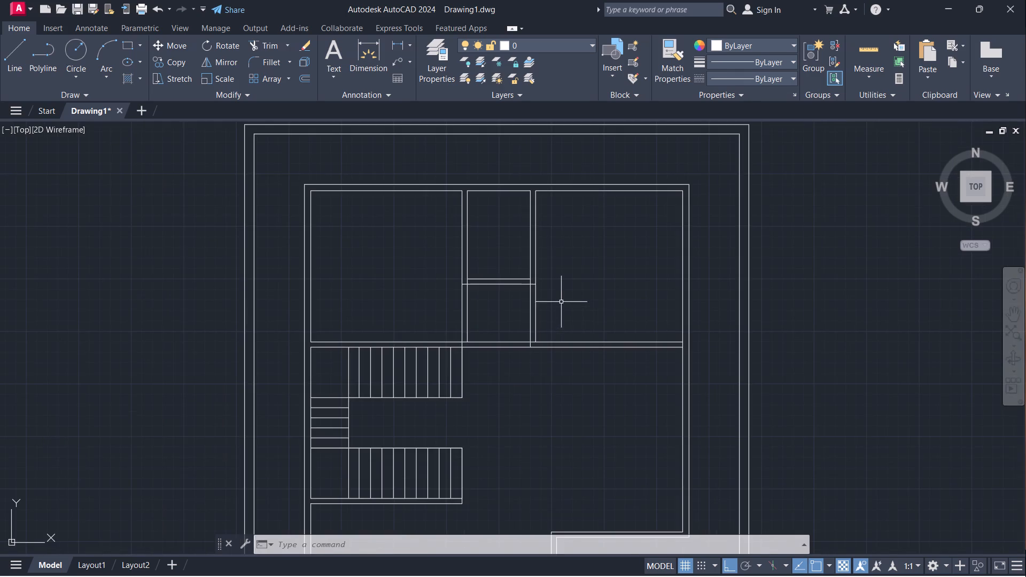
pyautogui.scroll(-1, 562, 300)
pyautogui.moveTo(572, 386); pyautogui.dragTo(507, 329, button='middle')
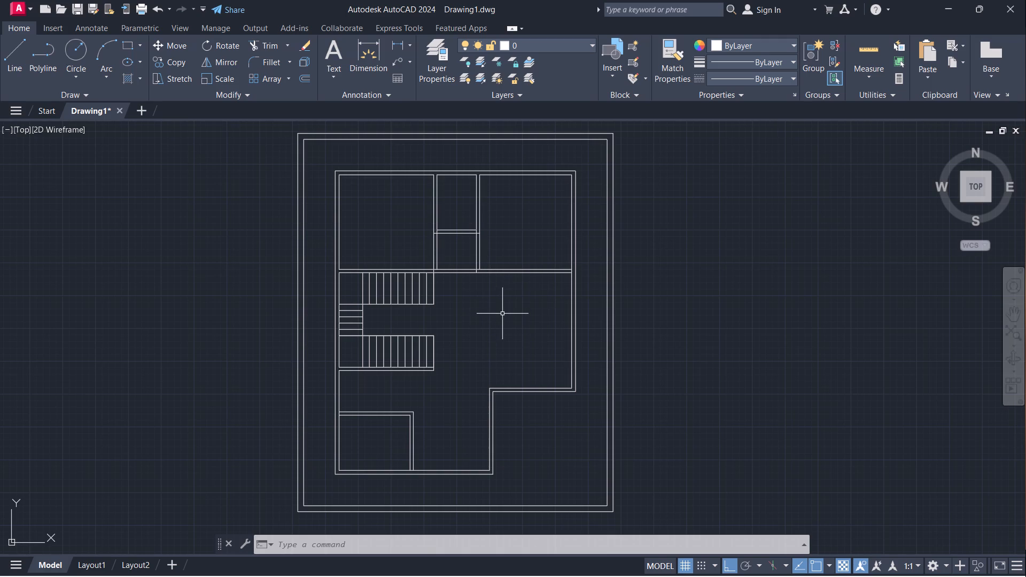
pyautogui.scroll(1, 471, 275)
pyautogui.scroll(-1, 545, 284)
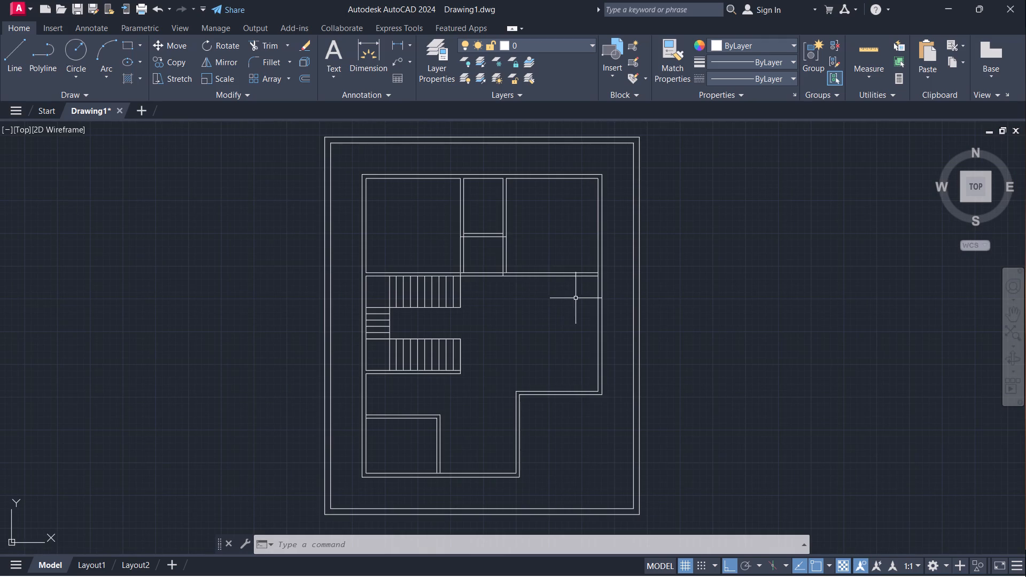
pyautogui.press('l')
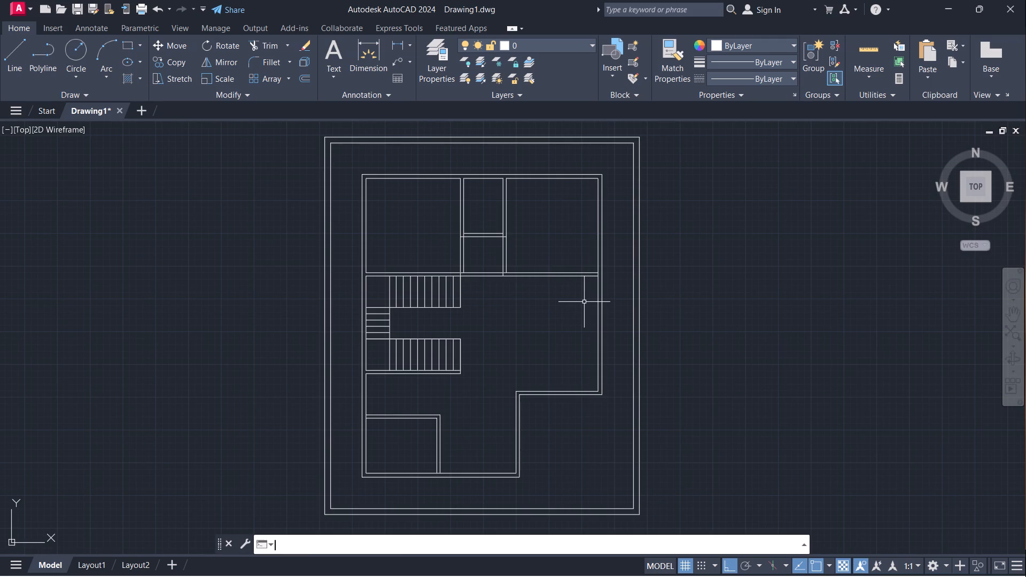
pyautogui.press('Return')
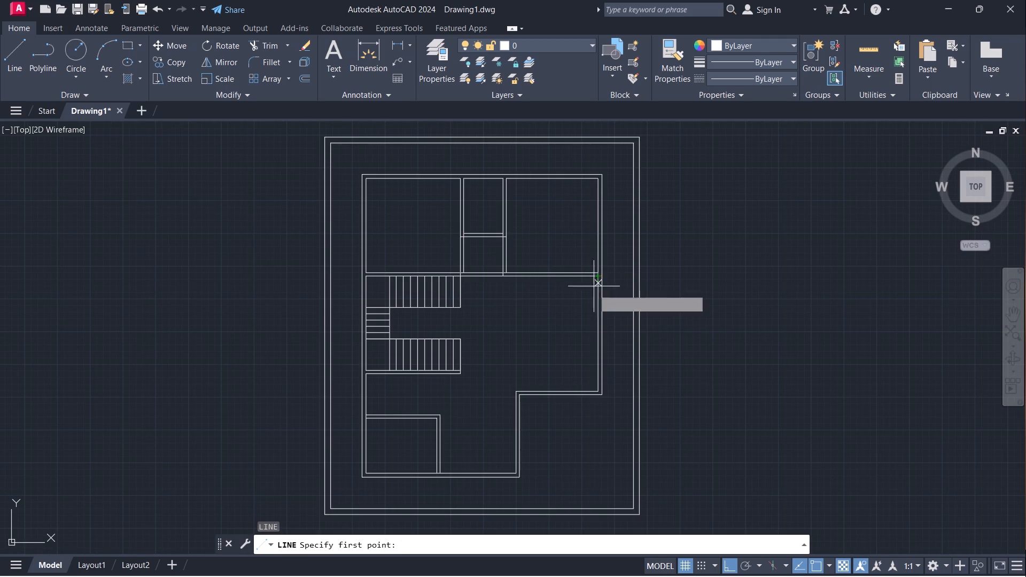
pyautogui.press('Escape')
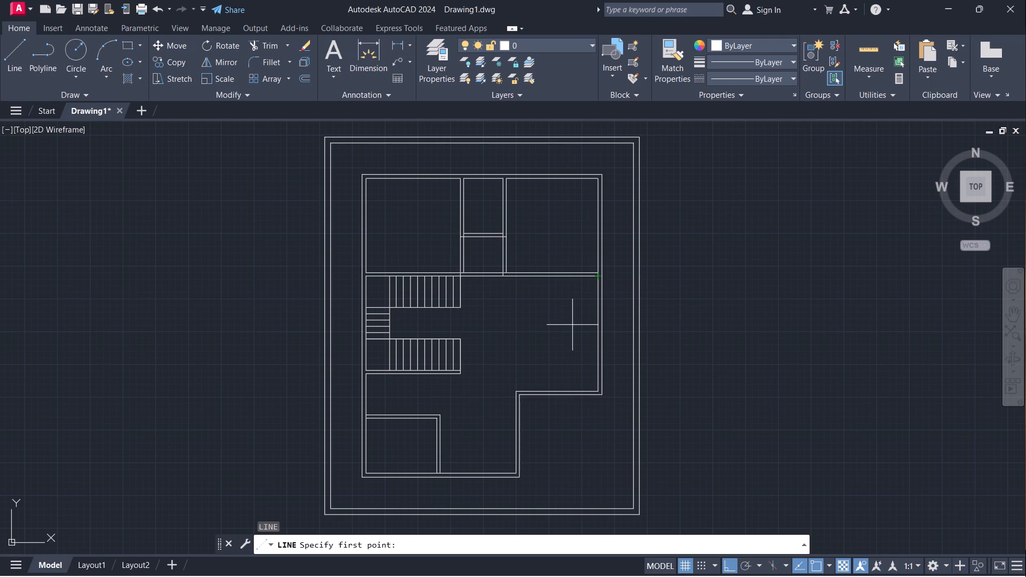
# Trim the inner face of the east wall between the two lines of the horizontal inner wall.
pyautogui.write('tr')
pyautogui.press('Return')
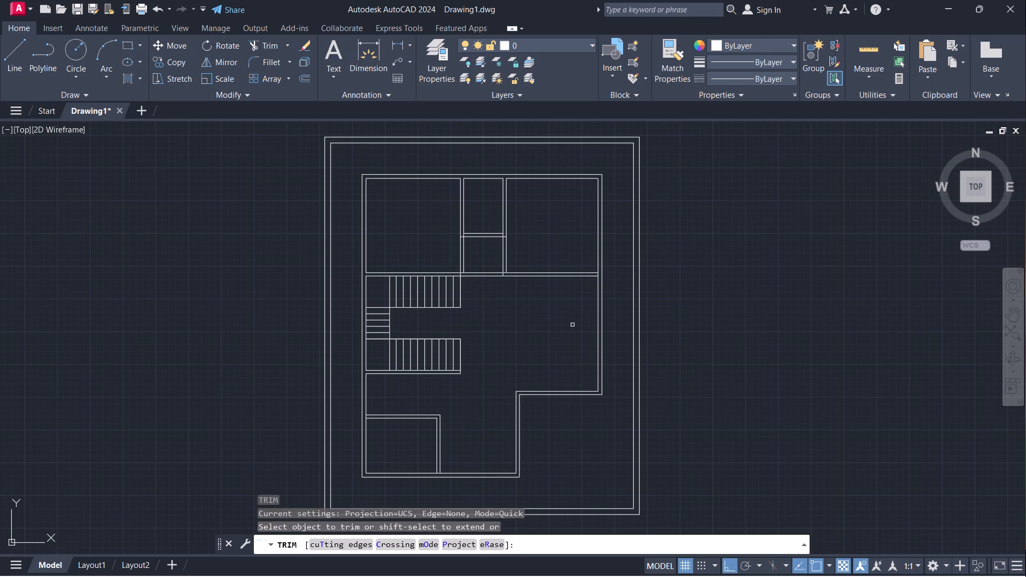
pyautogui.scroll(3, 603, 259)
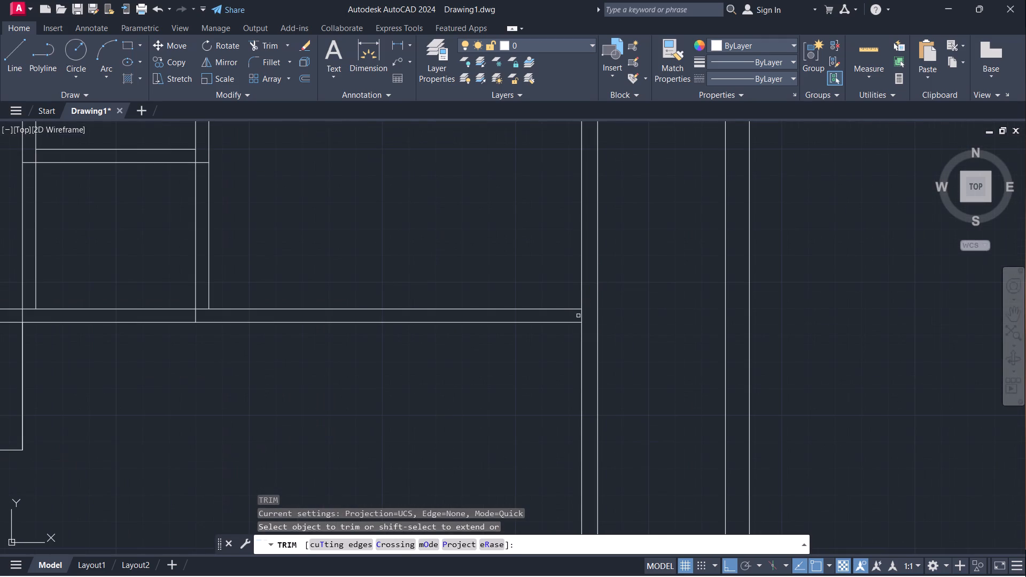
pyautogui.click(582, 315)
pyautogui.scroll(-3, 589, 299)
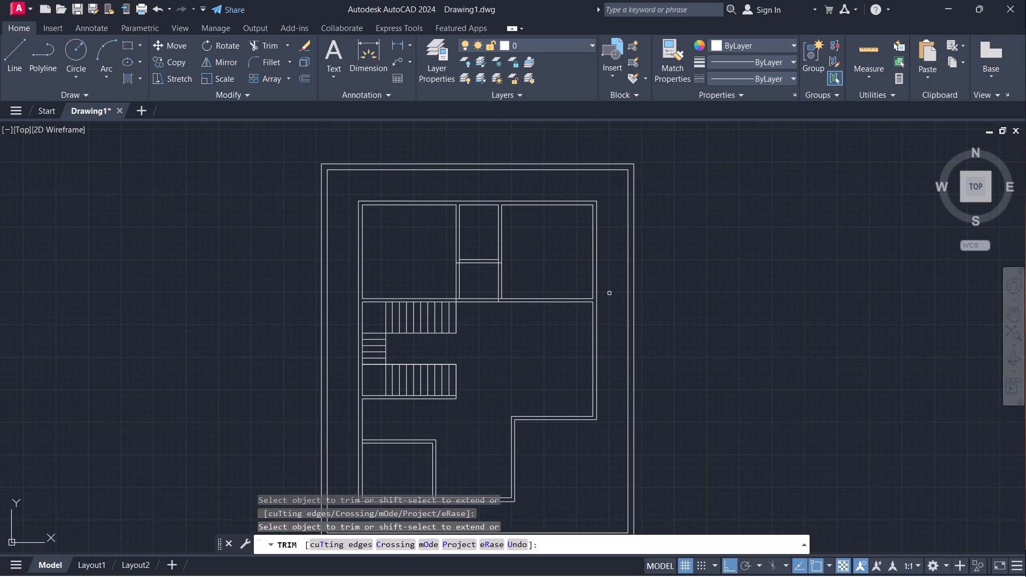
pyautogui.press('Escape')
# Offset the inner face of the east wall 10' toward the staircase, below the horizontal inner wall.
pyautogui.press('o')
pyautogui.press('Return')
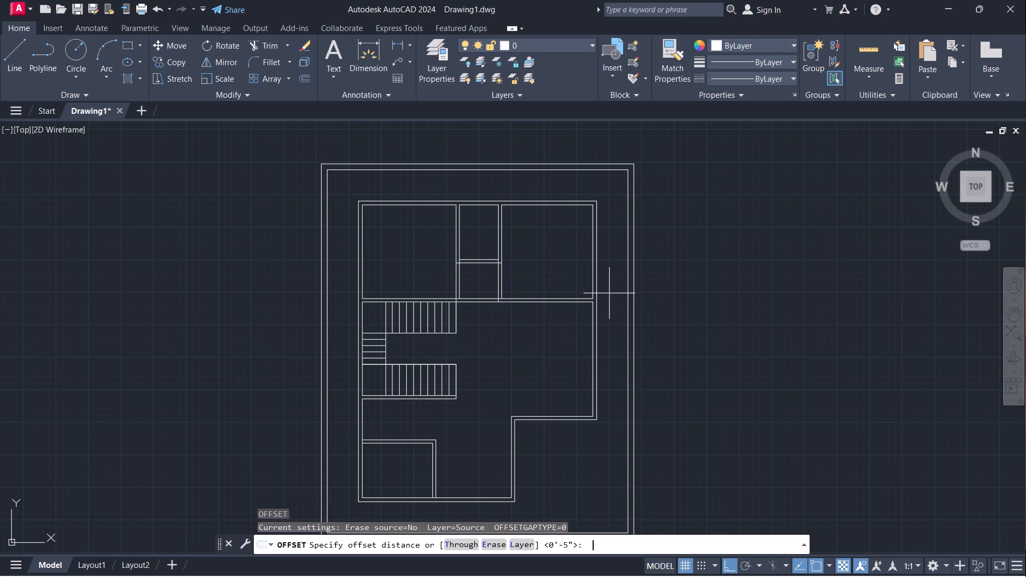
pyautogui.moveTo(593, 357); pyautogui.dragTo(573, 357)
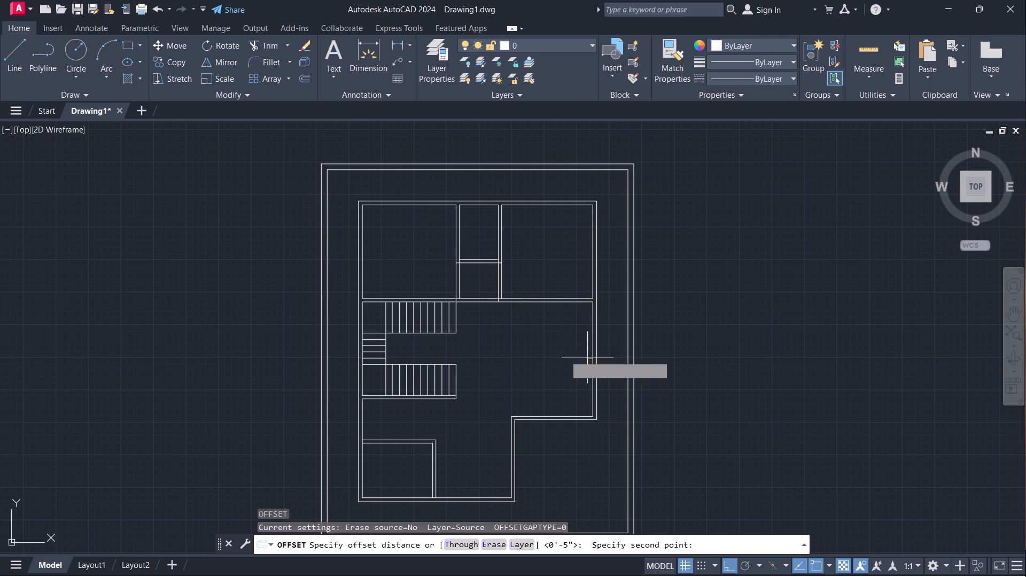
pyautogui.write("10'")
pyautogui.press('Return')
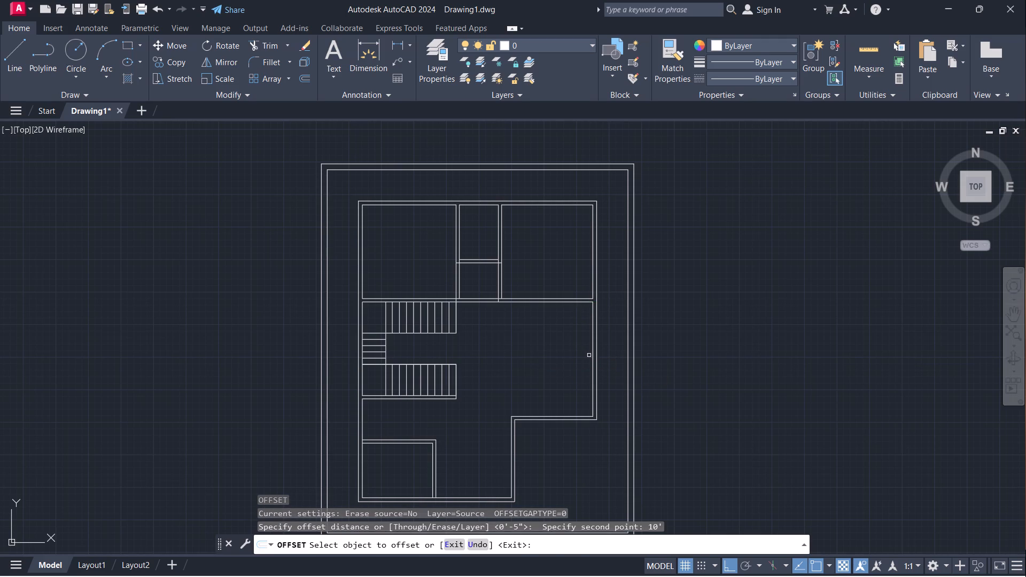
pyautogui.click(592, 355)
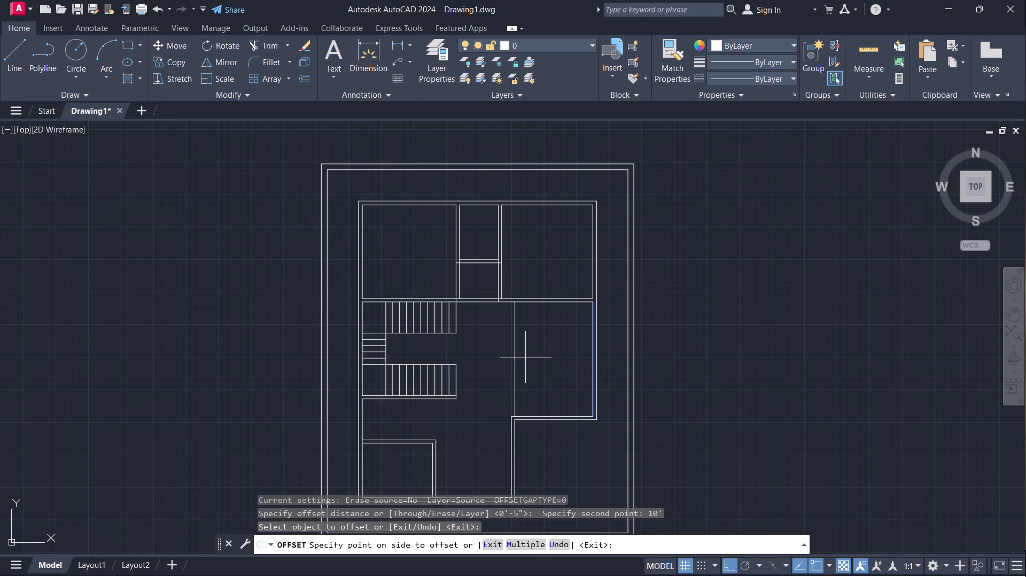
pyautogui.click(525, 357)
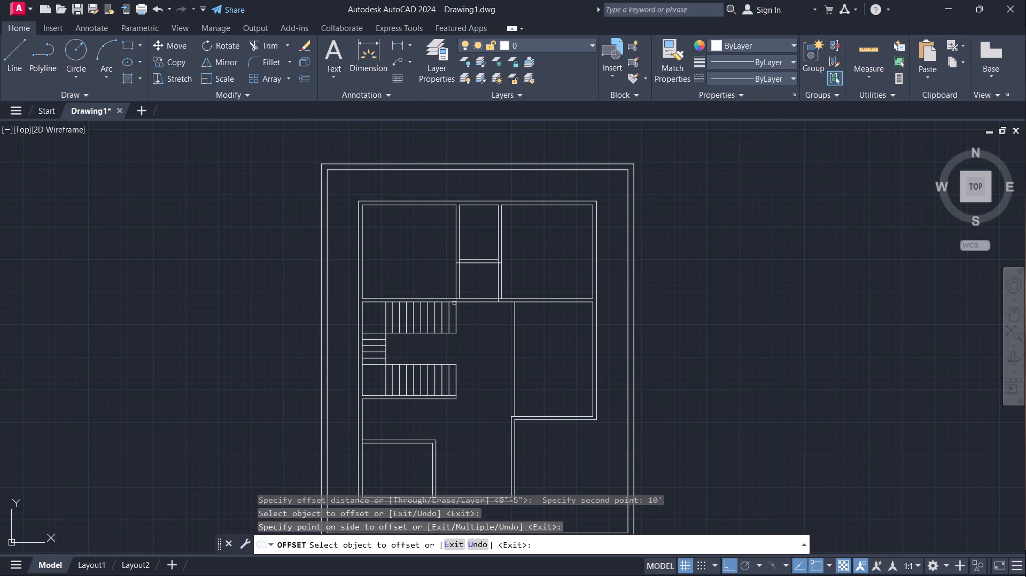
# Offset the new vertical partition line 5" toward the staircase to give the partition its thickness.
pyautogui.scroll(2, 512, 388)
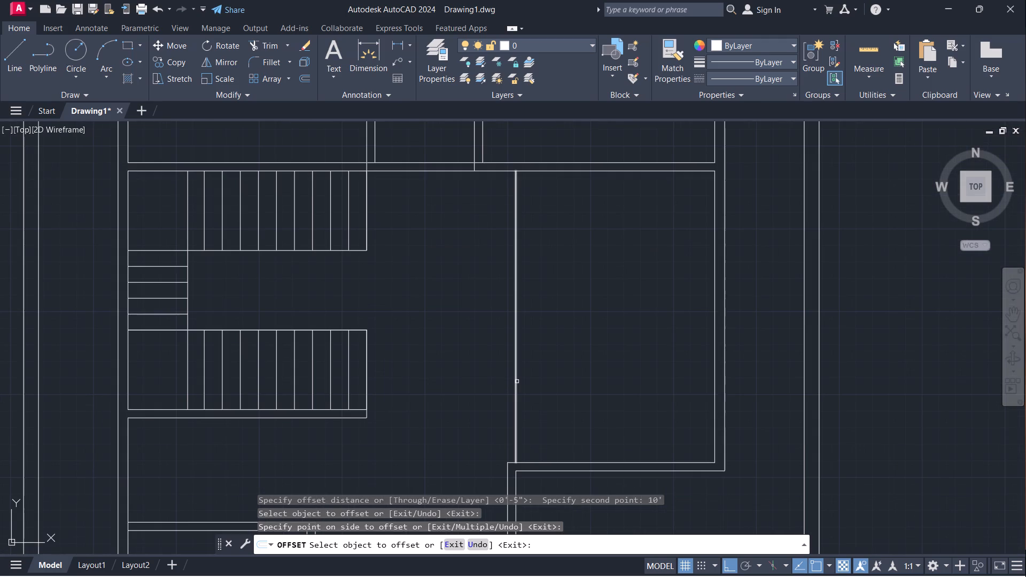
pyautogui.write('o')
pyautogui.press('space')
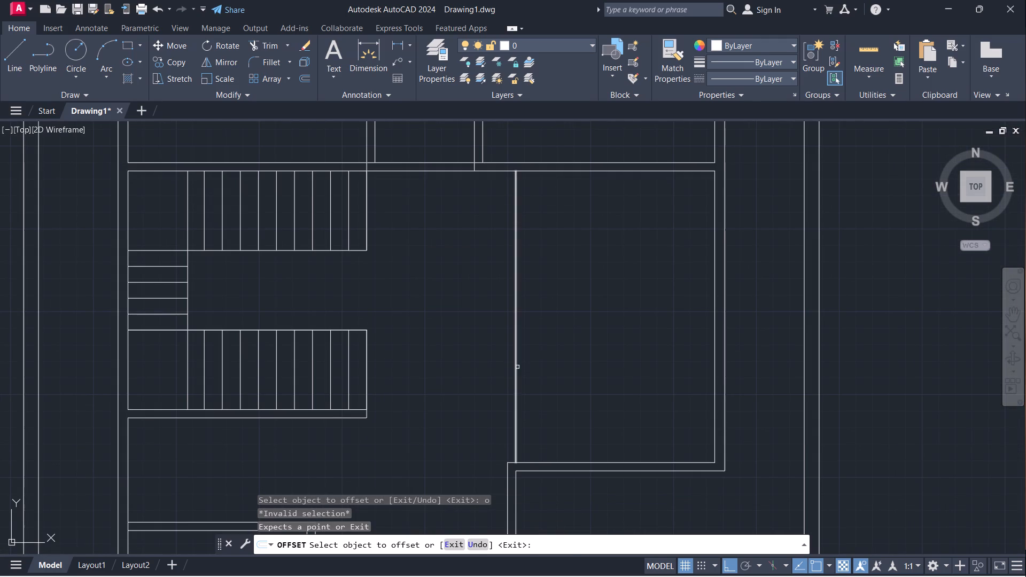
pyautogui.click(517, 367)
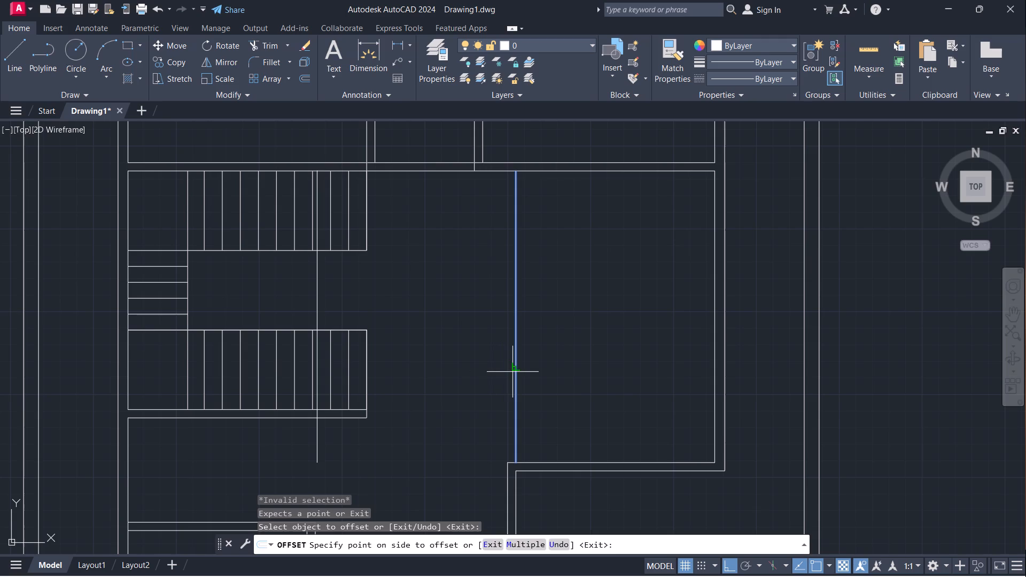
pyautogui.press('space')
pyautogui.press('space')
pyautogui.click(512, 372)
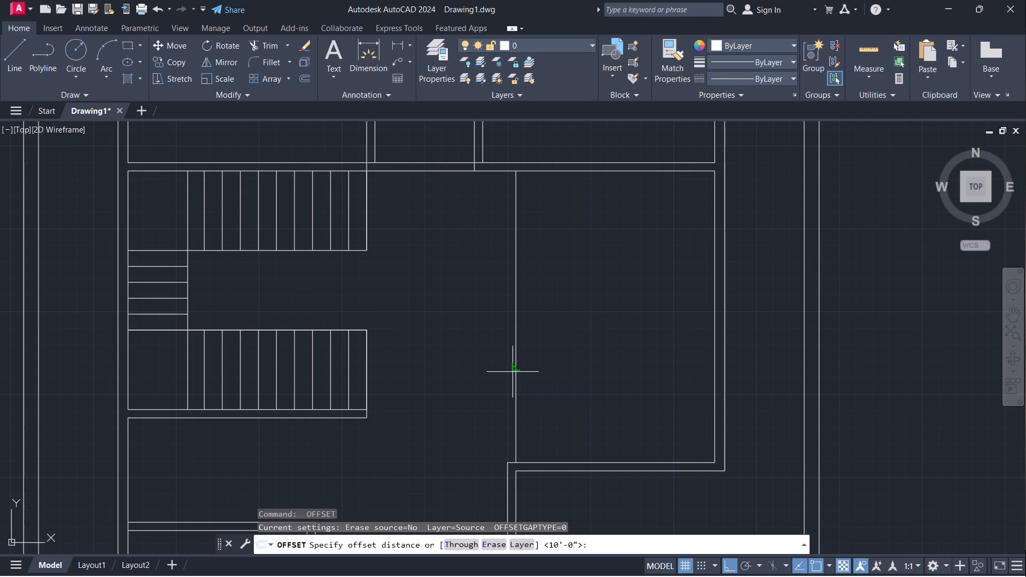
pyautogui.click(515, 372)
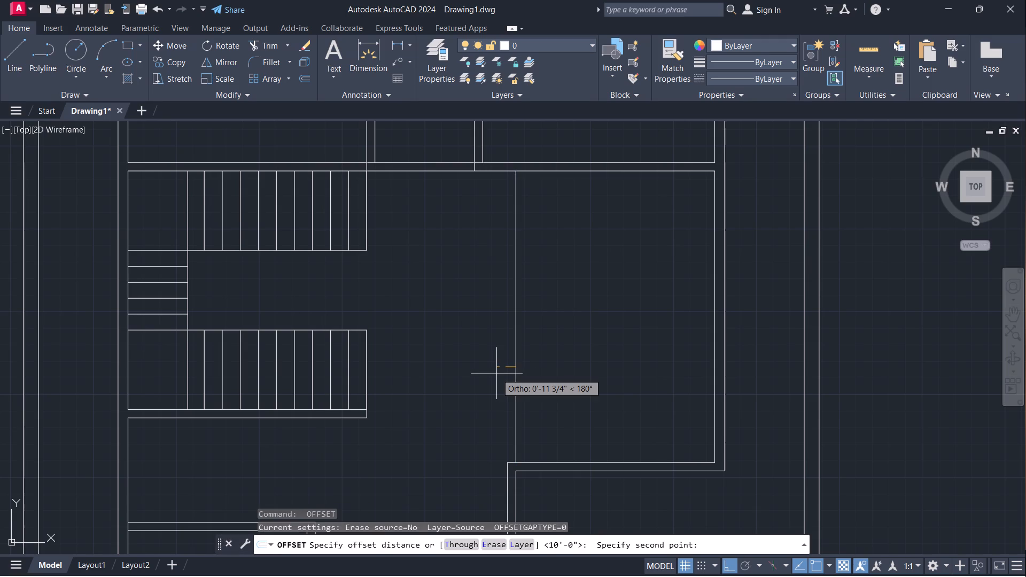
pyautogui.press('5')
pyautogui.press('Return')
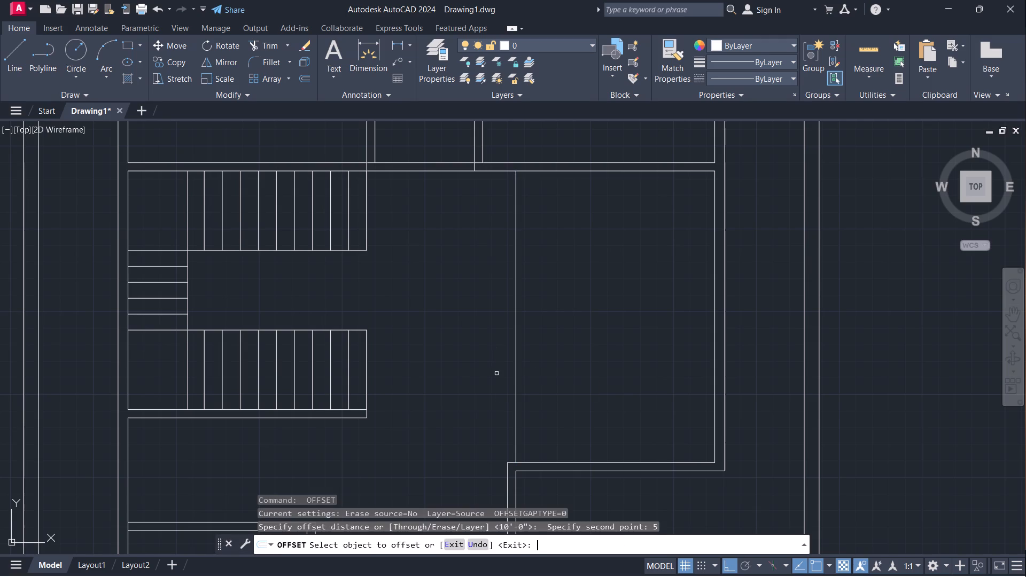
pyautogui.click(516, 368)
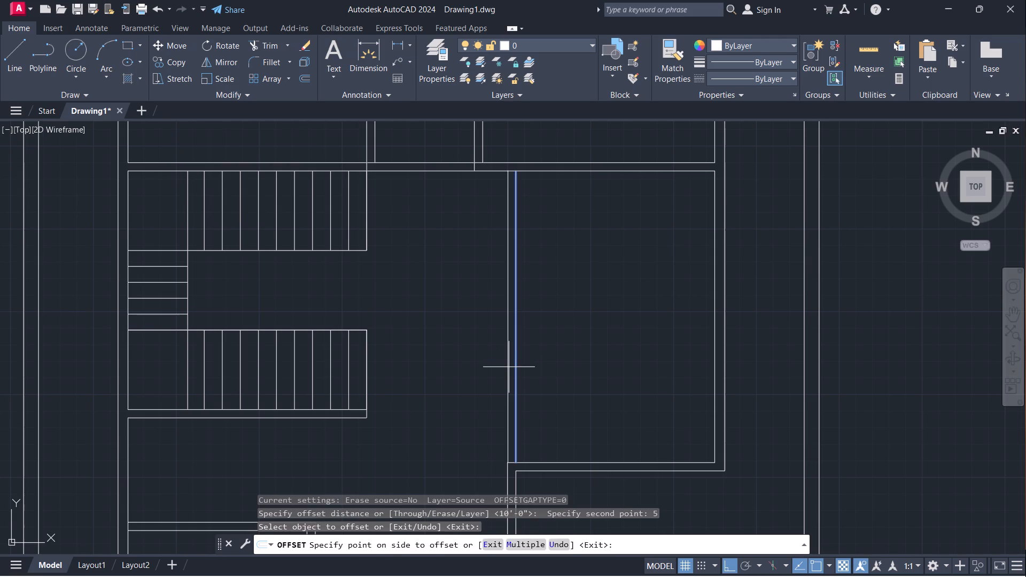
pyautogui.click(509, 367)
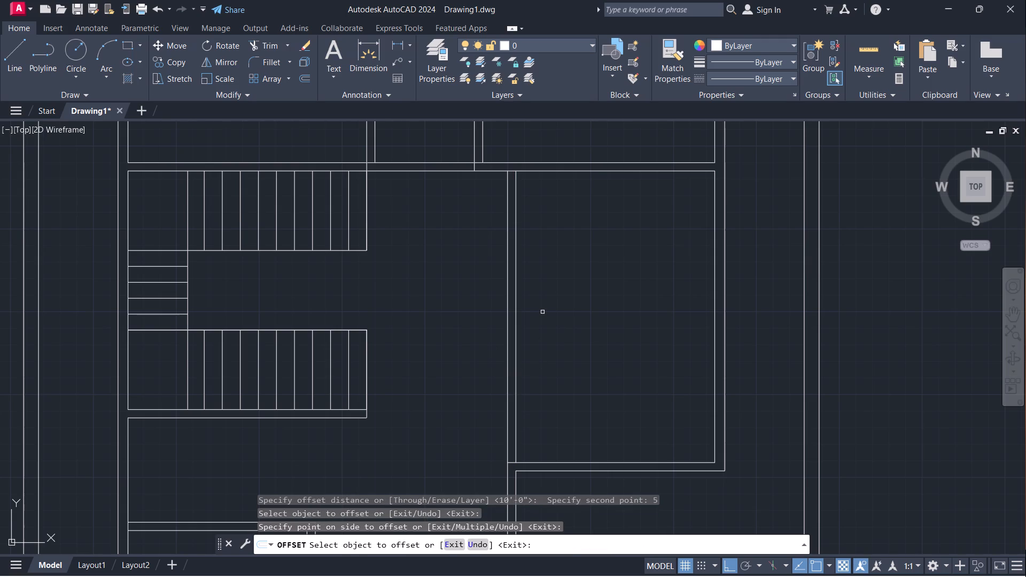
pyautogui.press('Escape')
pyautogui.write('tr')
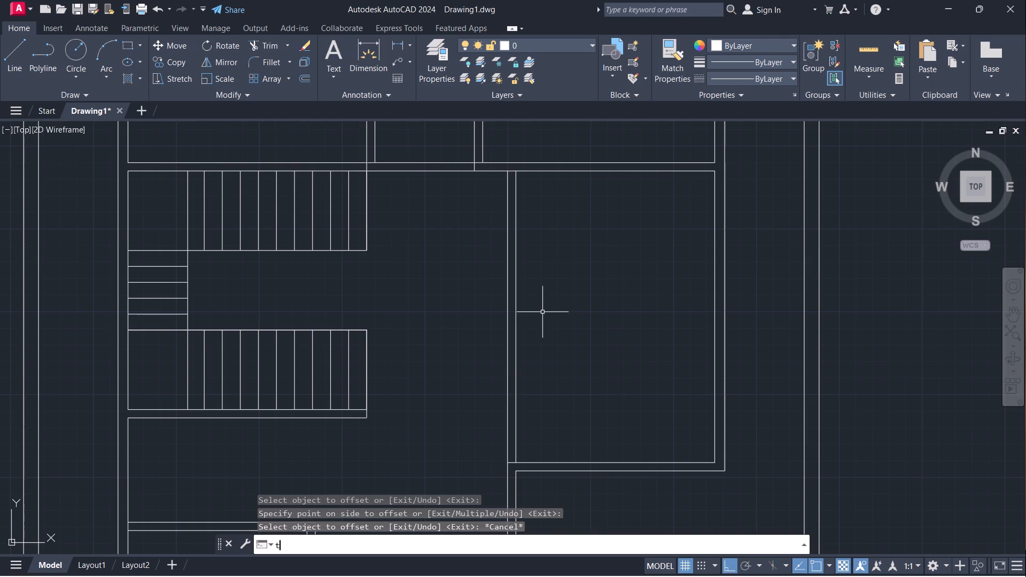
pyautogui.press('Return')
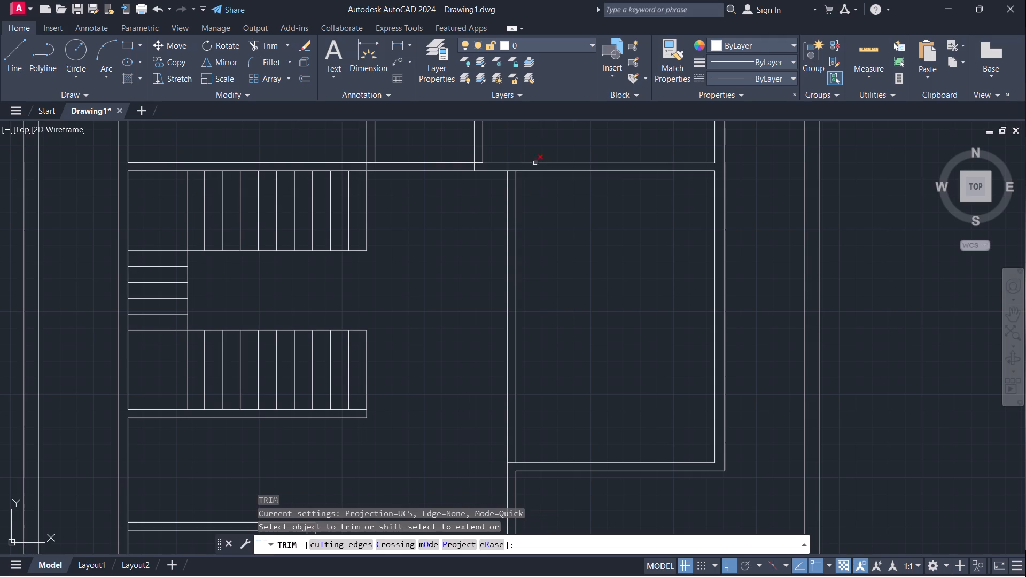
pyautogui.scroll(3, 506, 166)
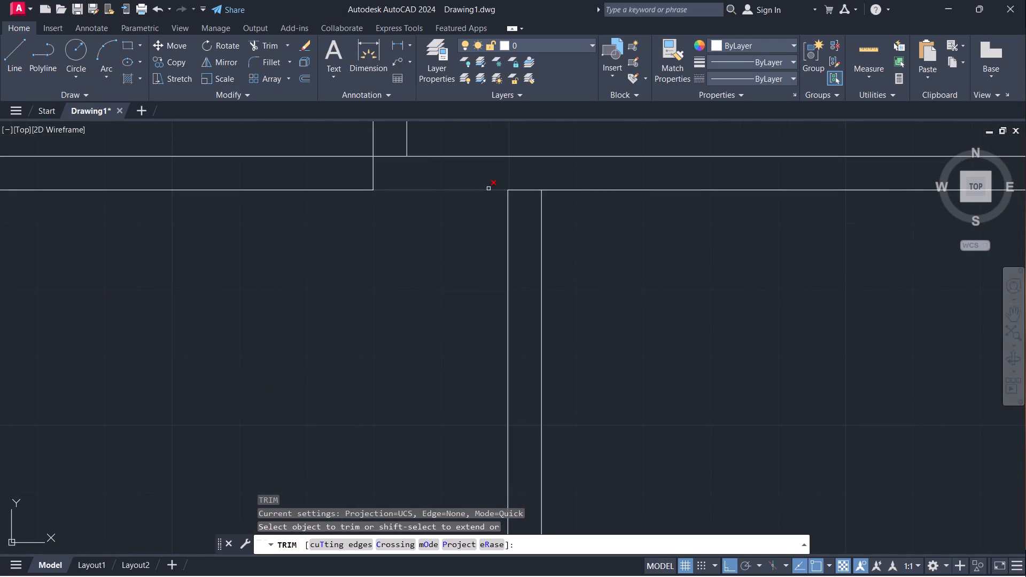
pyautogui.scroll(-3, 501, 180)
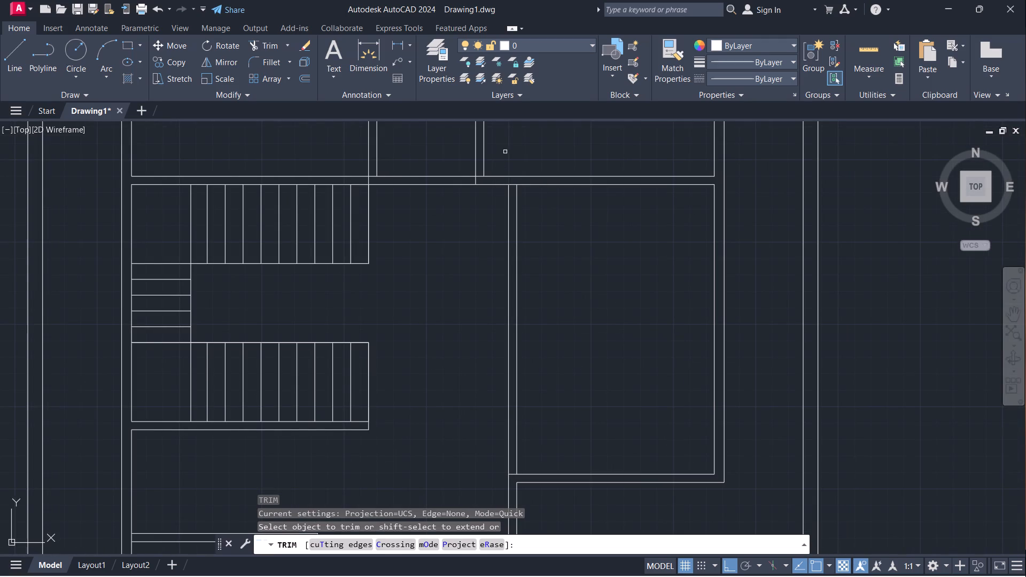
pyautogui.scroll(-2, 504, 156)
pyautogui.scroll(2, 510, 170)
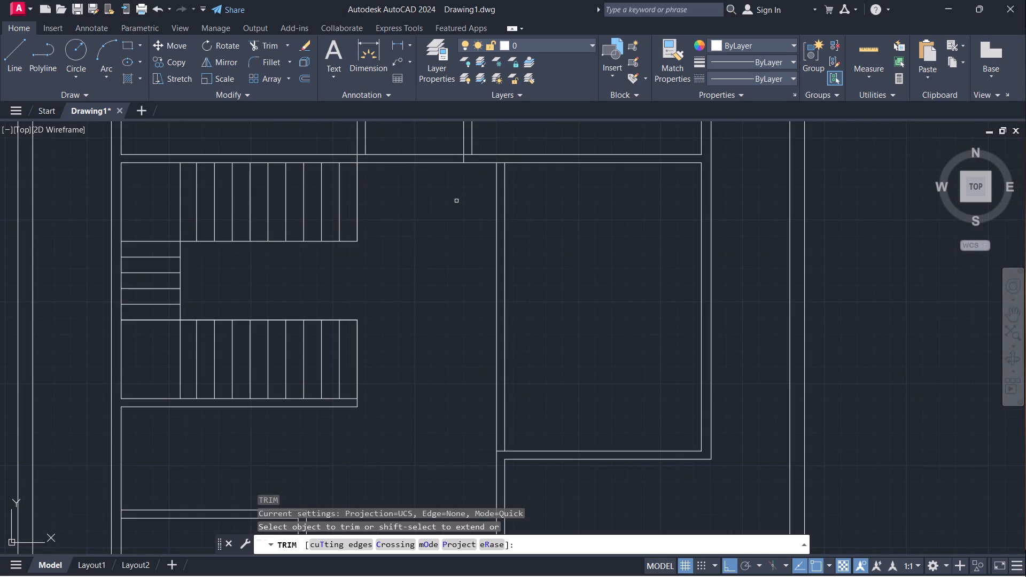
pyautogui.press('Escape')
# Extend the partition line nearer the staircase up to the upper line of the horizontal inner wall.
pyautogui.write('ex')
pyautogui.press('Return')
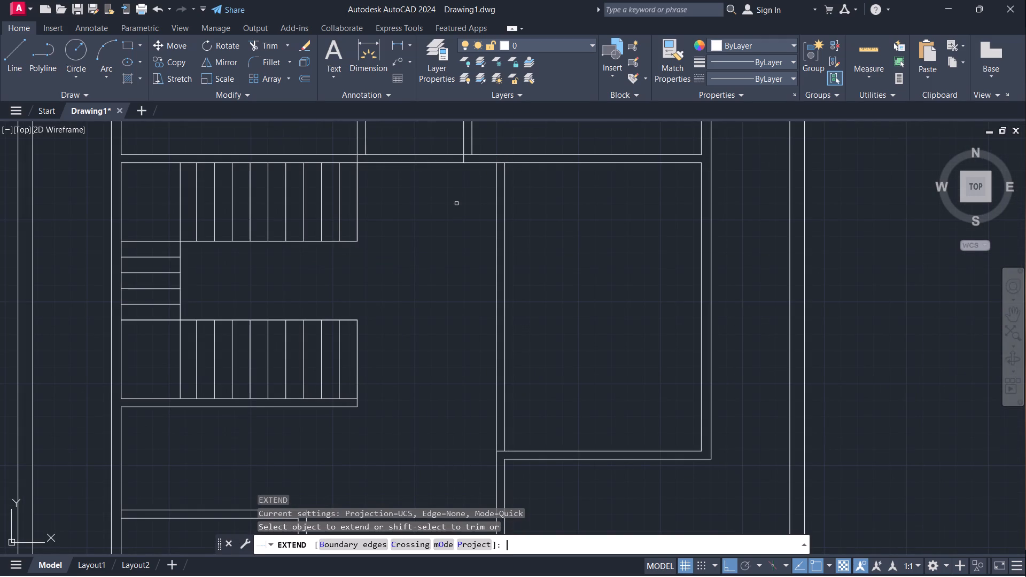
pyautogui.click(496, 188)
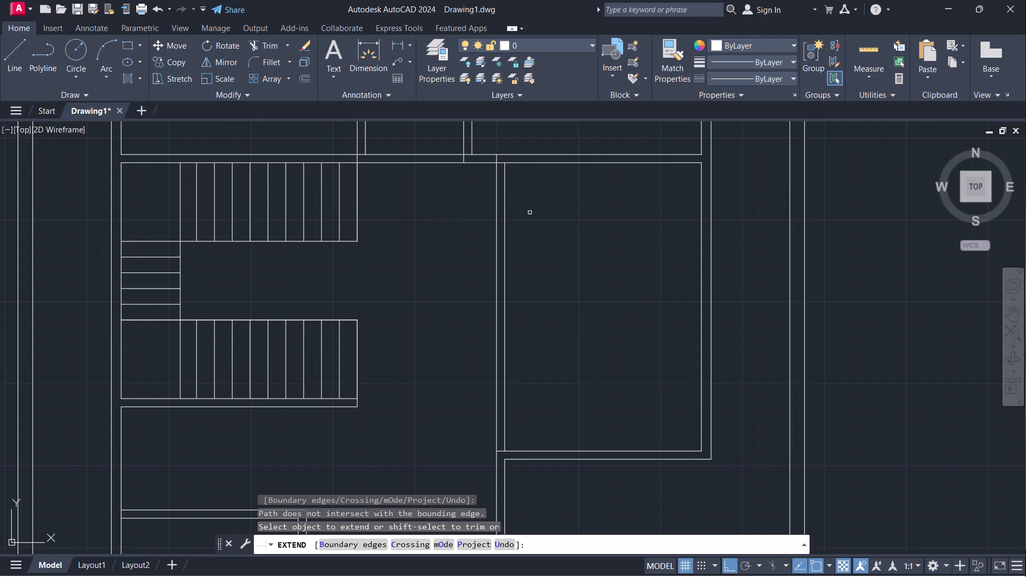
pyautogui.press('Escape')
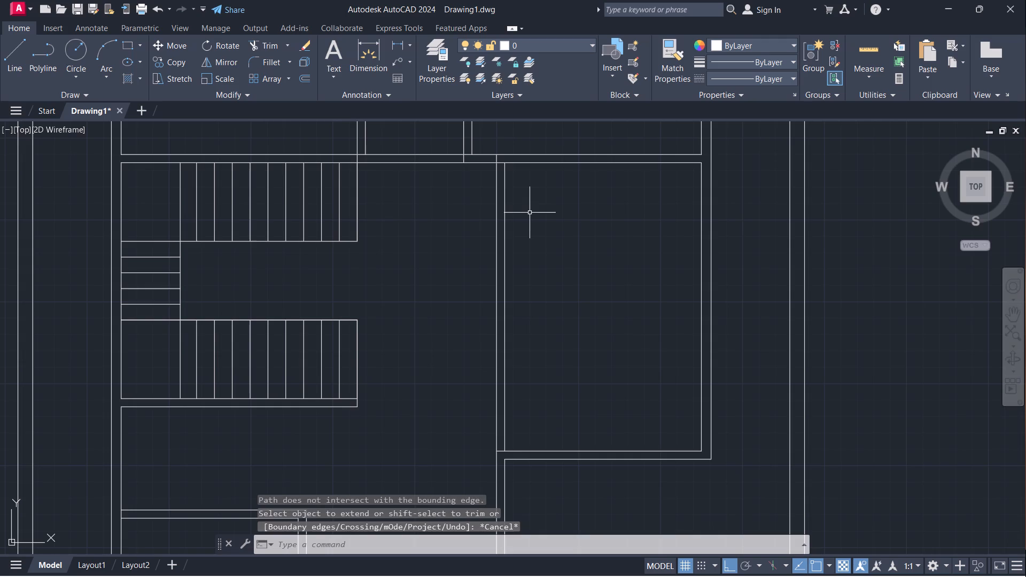
# Measure the horizontal distance between the end of the upper stair flight and the nearer partition line with a linear dimension.
pyautogui.scroll(-3, 539, 227)
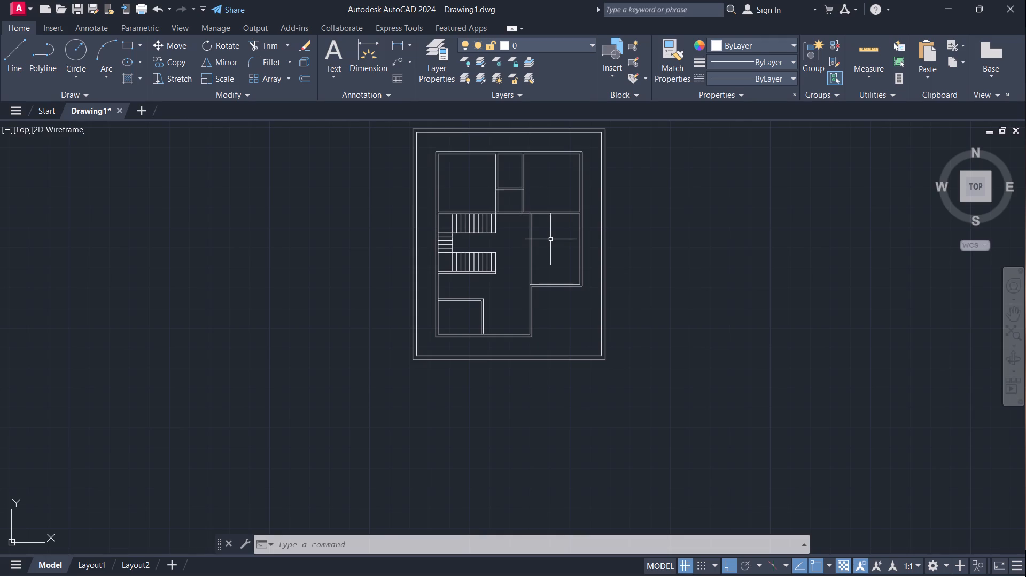
pyautogui.scroll(3, 519, 205)
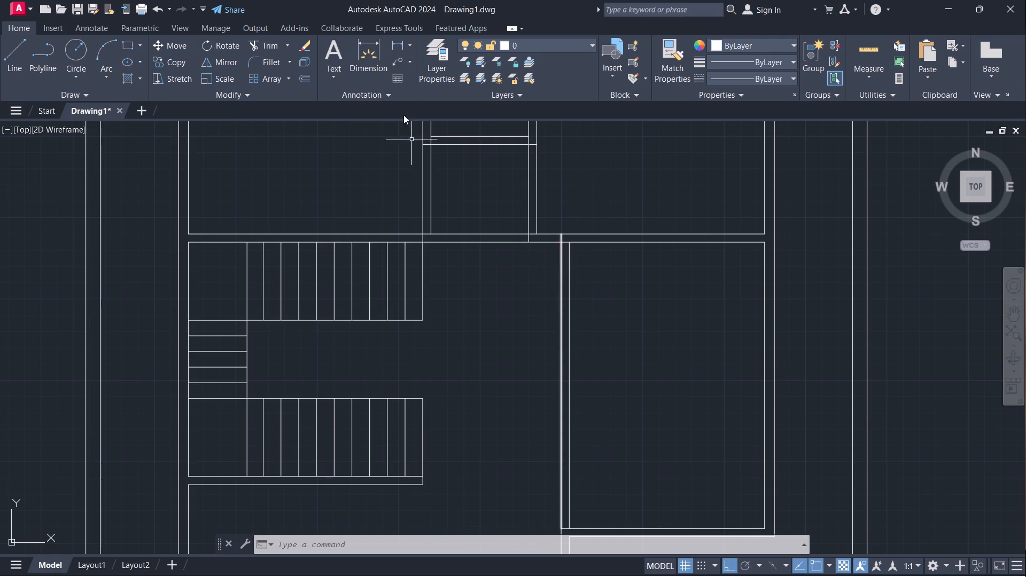
pyautogui.moveTo(397, 41); pyautogui.dragTo(397, 53)
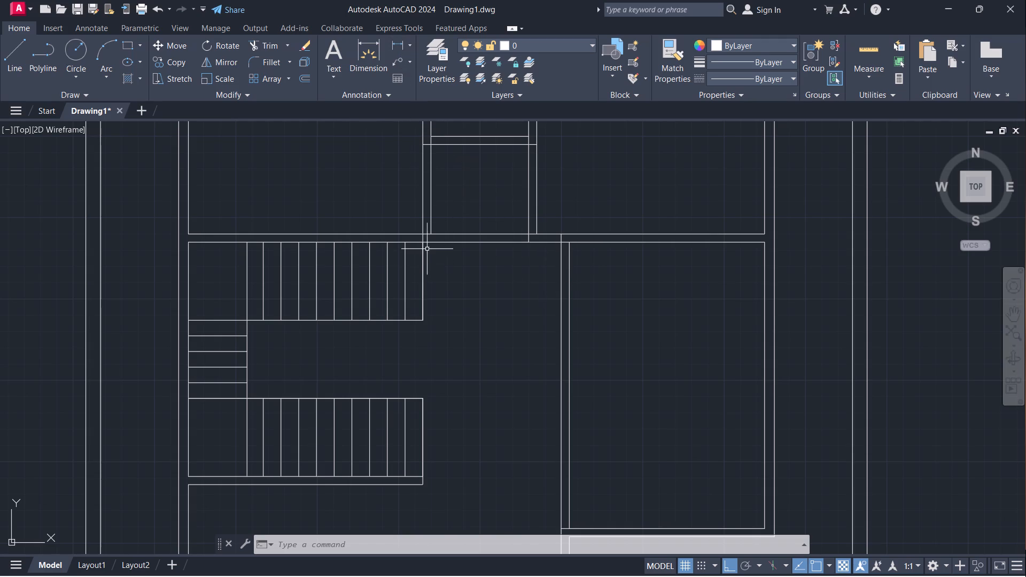
pyautogui.click(423, 251)
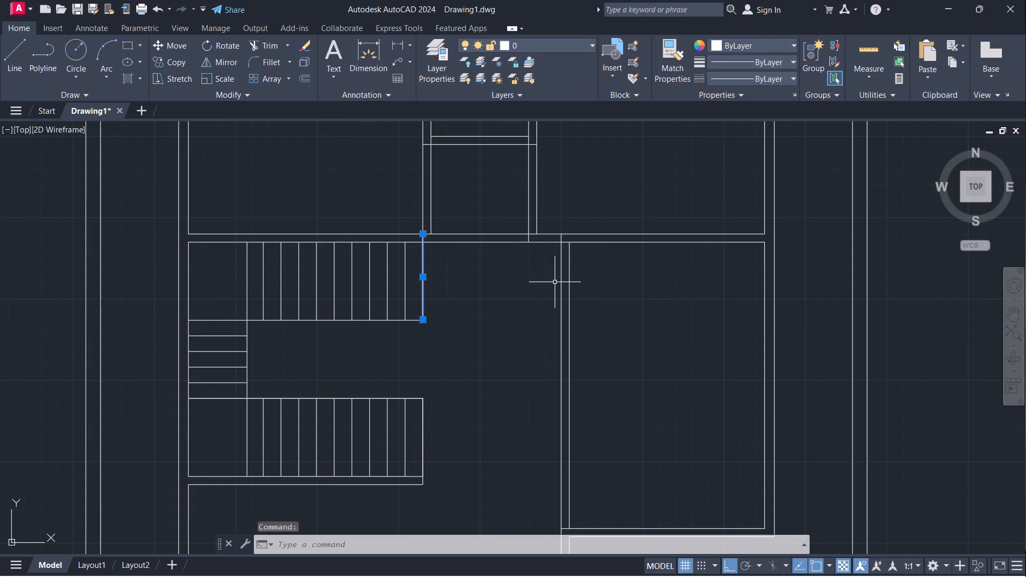
pyautogui.press('Escape')
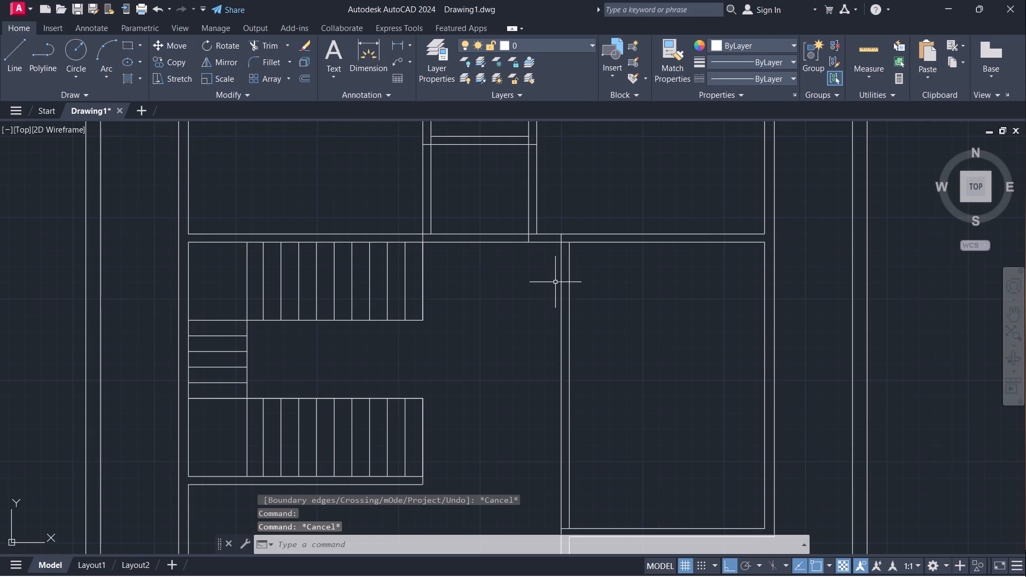
pyautogui.click(399, 42)
pyautogui.click(423, 265)
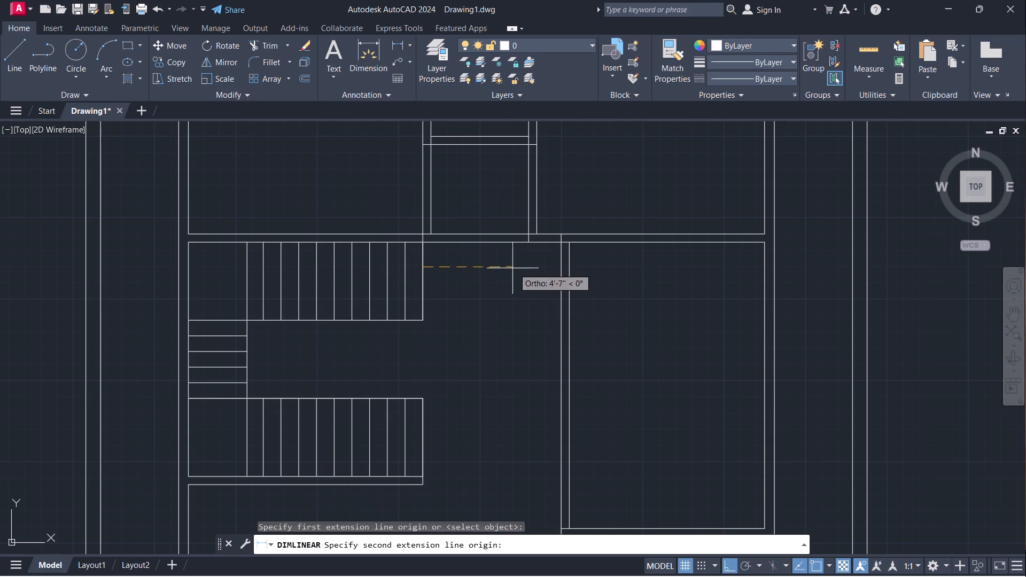
pyautogui.click(562, 267)
pyautogui.scroll(2, 494, 293)
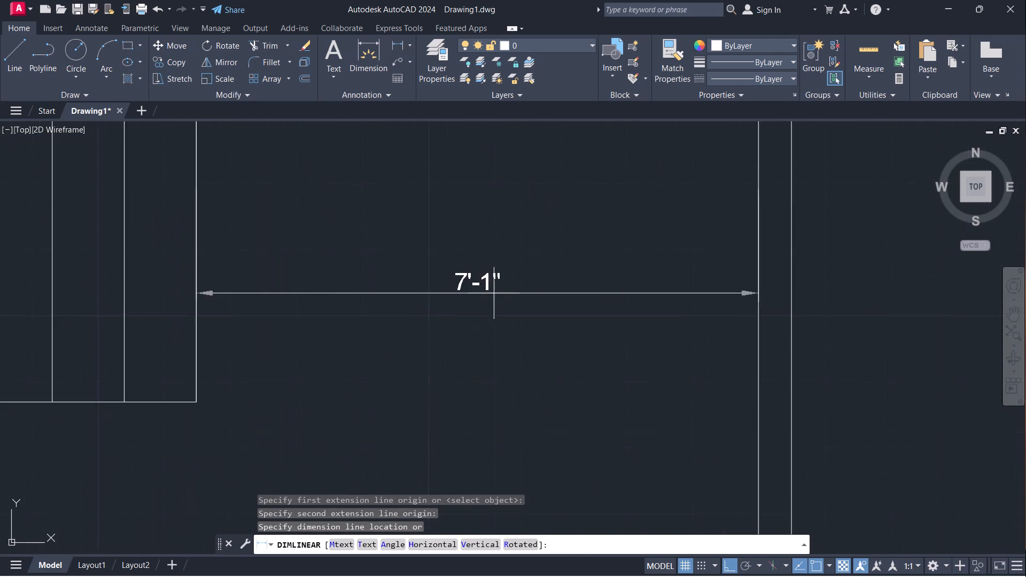
pyautogui.scroll(2, 493, 294)
pyautogui.scroll(-2, 493, 294)
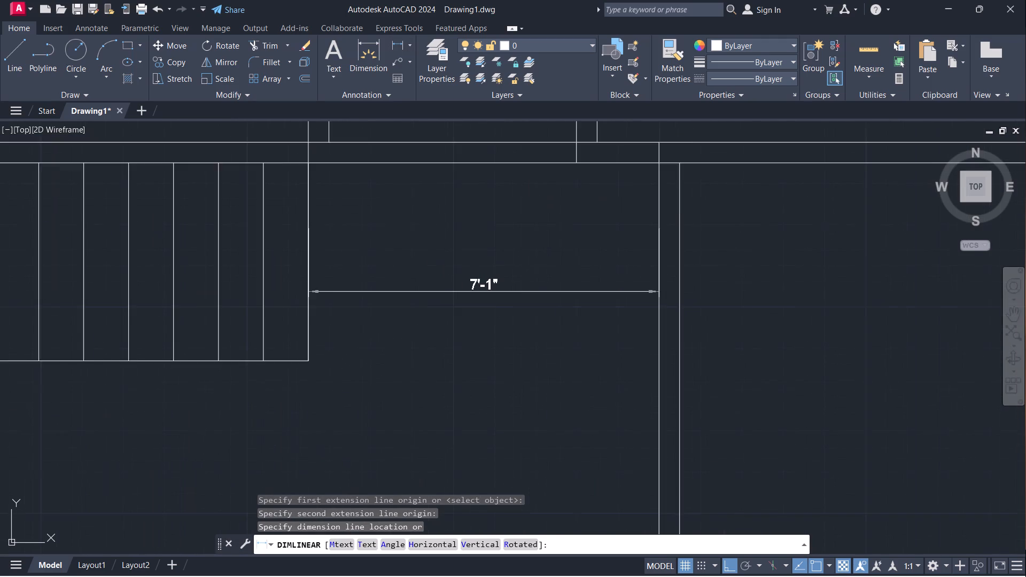
pyautogui.scroll(-2, 494, 292)
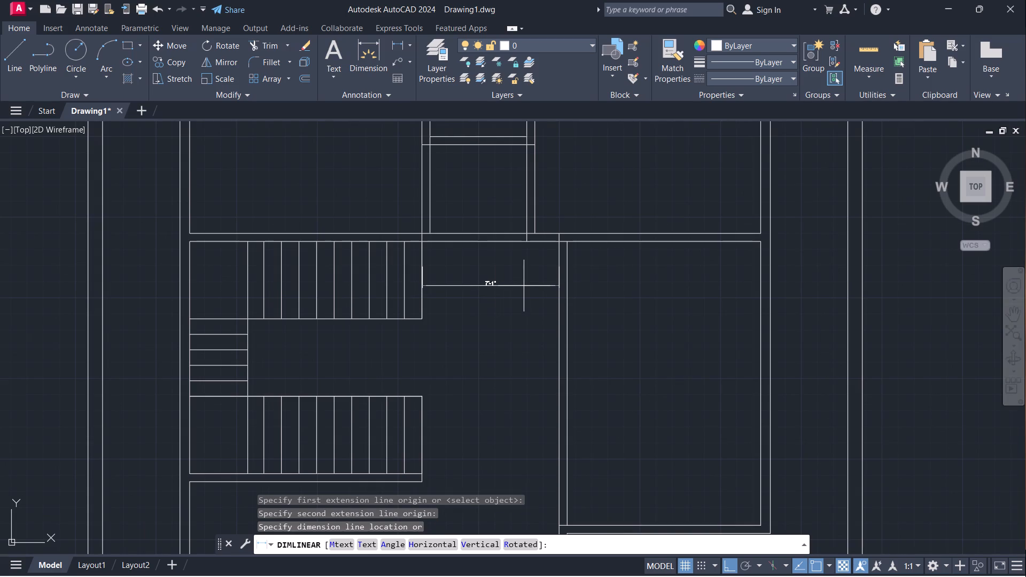
pyautogui.press('Escape')
# Erase both vertical lines of the partition between the staircase area and the east room.
pyautogui.click(566, 308)
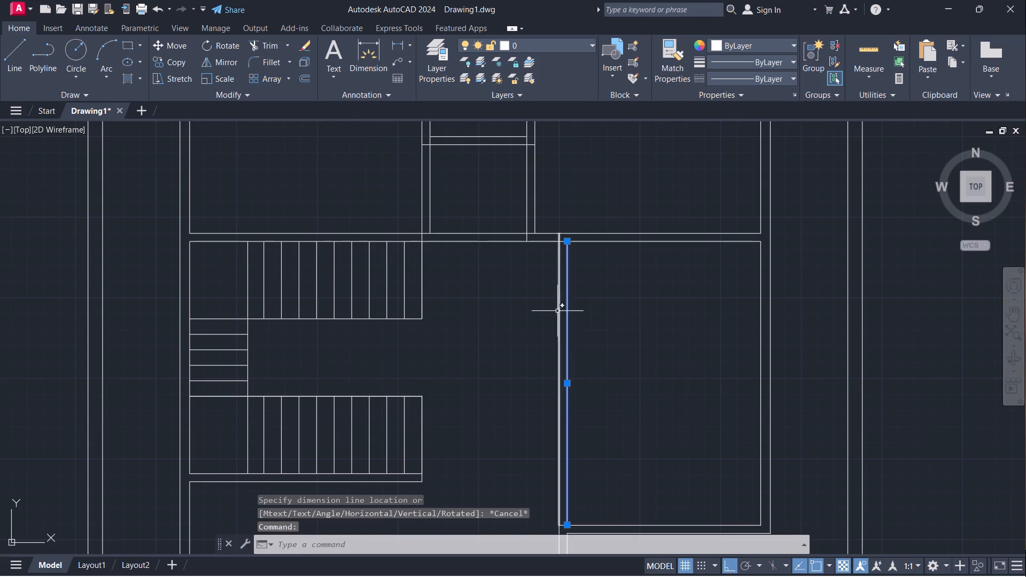
pyautogui.click(558, 312)
pyautogui.scroll(-2, 577, 304)
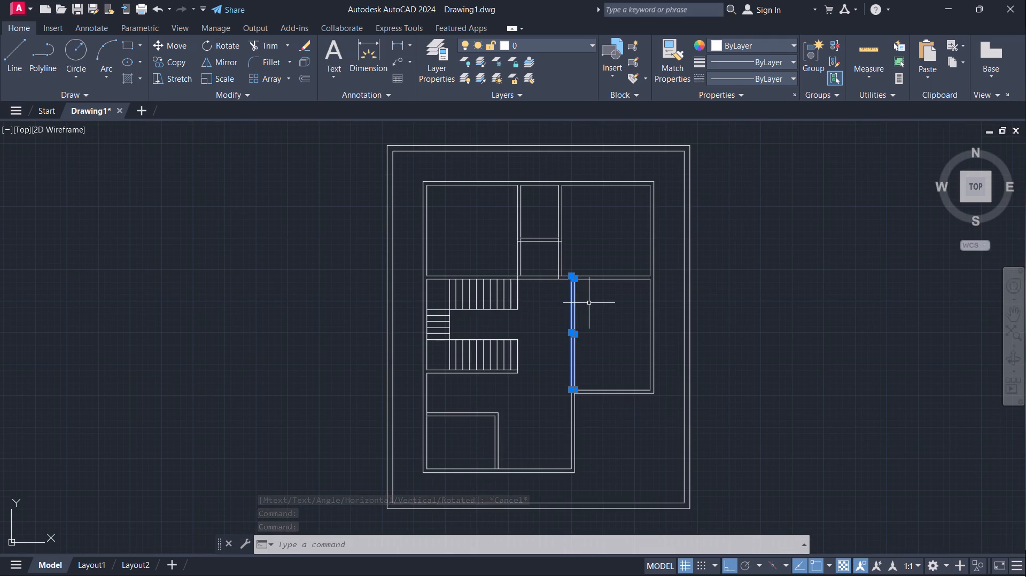
pyautogui.press('e')
pyautogui.press('Return')
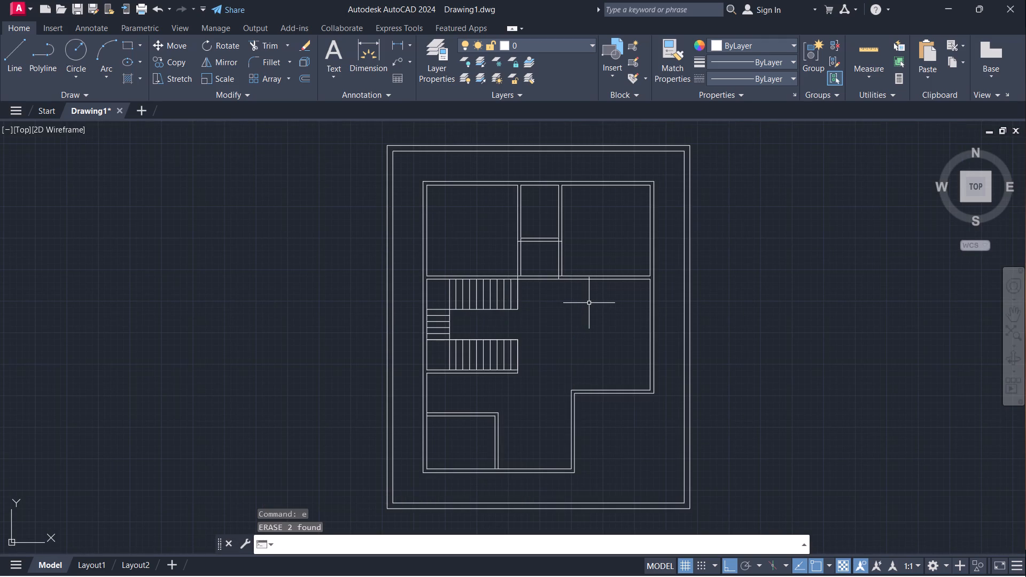
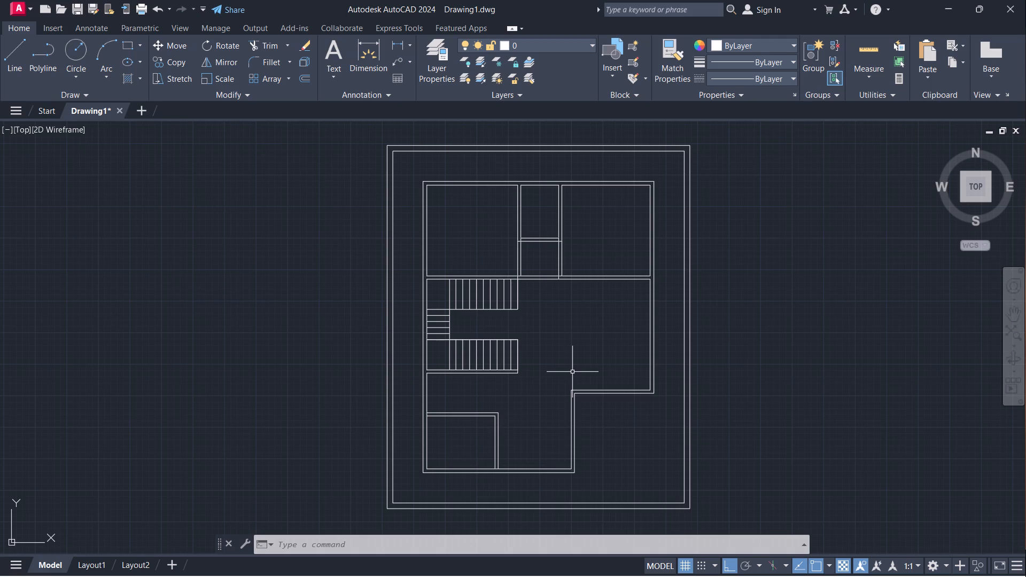
# Draw a 10' vertical line downward from where the middle room's east partition meets the lower line of the horizontal inner wall.
pyautogui.scroll(-1, 573, 369)
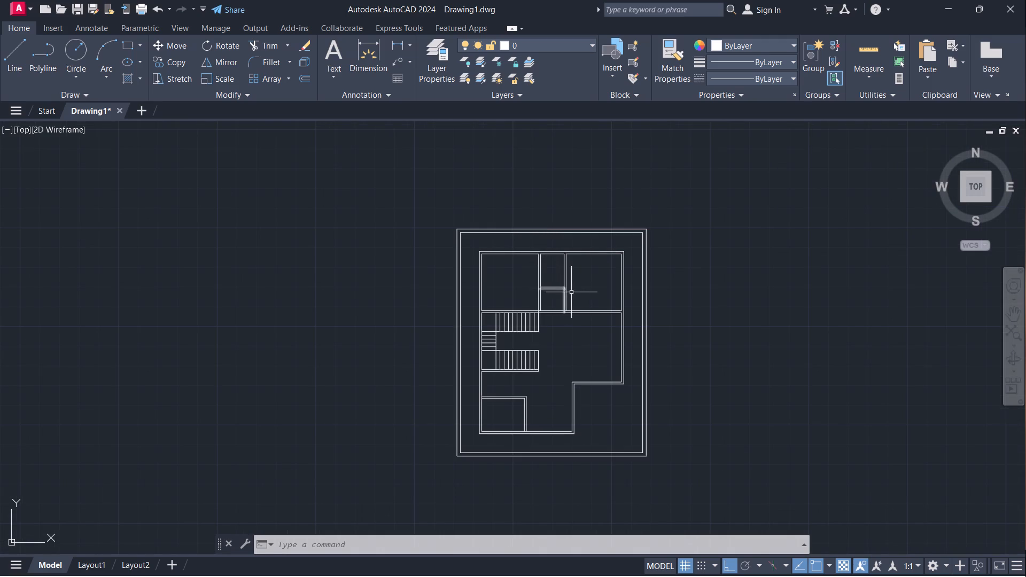
pyautogui.scroll(3, 572, 292)
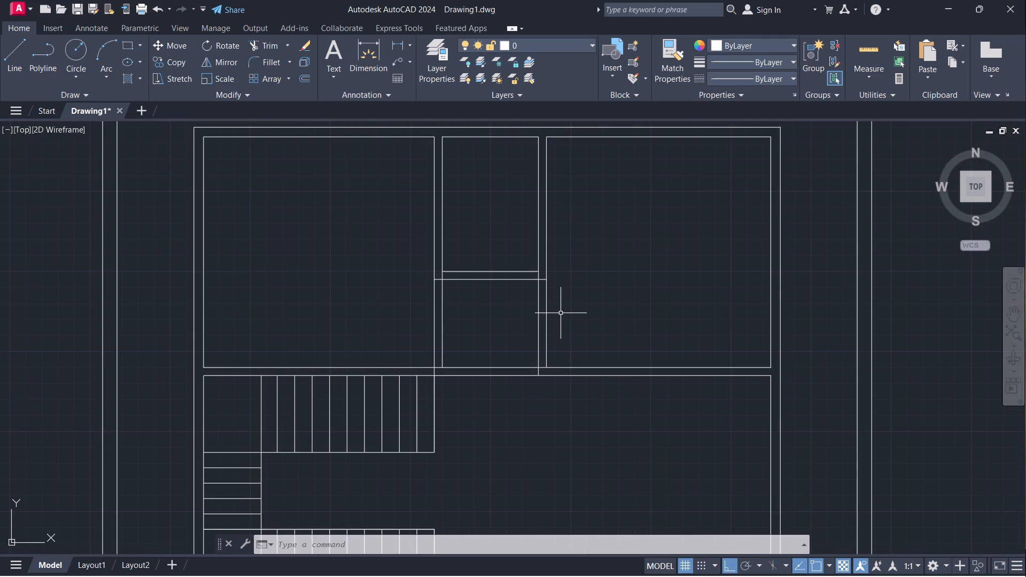
pyautogui.scroll(-1, 561, 313)
pyautogui.moveTo(545, 394); pyautogui.dragTo(530, 230, button='middle')
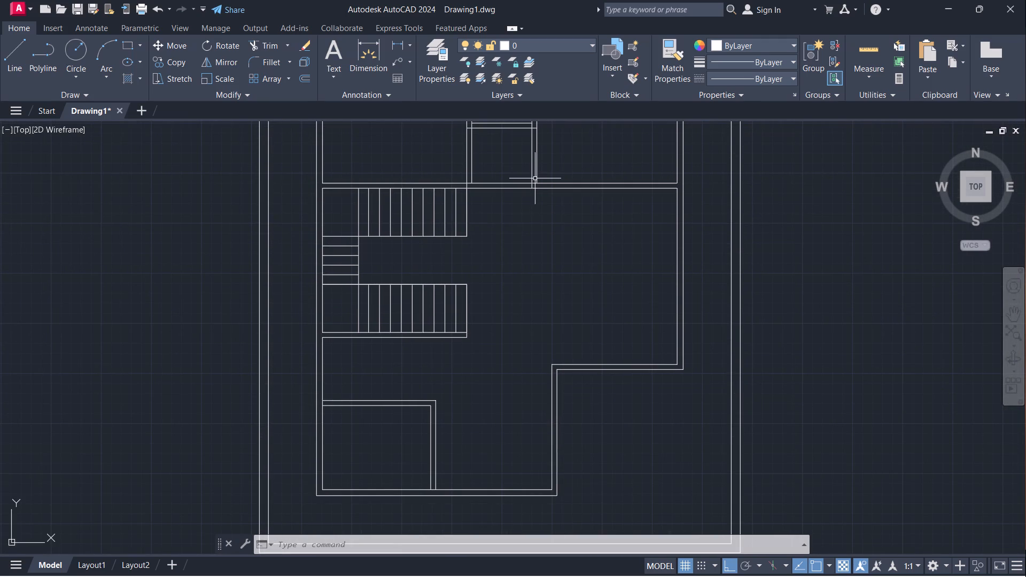
pyautogui.press('l')
pyautogui.press('Return')
pyautogui.scroll(2, 541, 194)
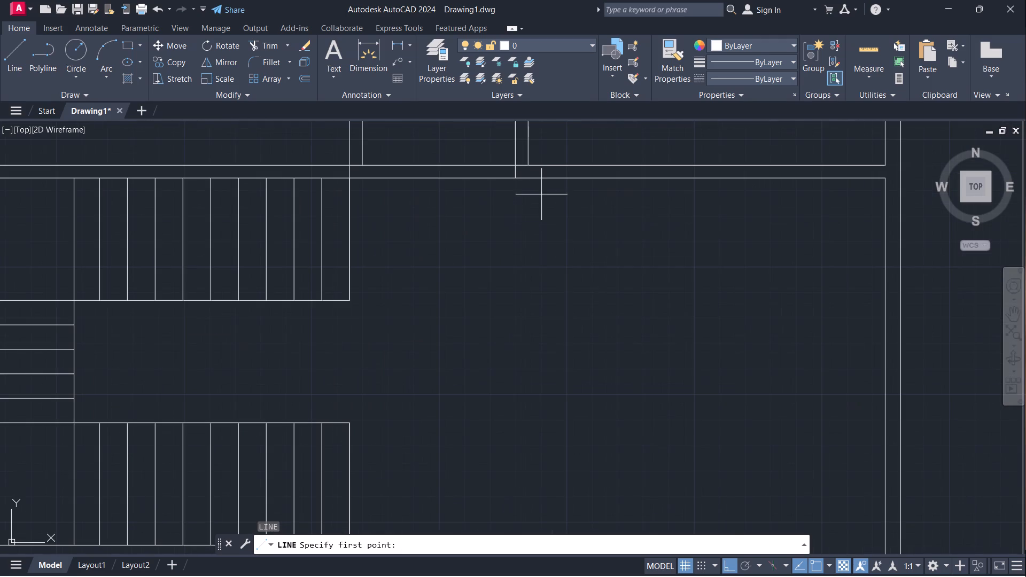
pyautogui.moveTo(518, 180); pyautogui.dragTo(518, 194)
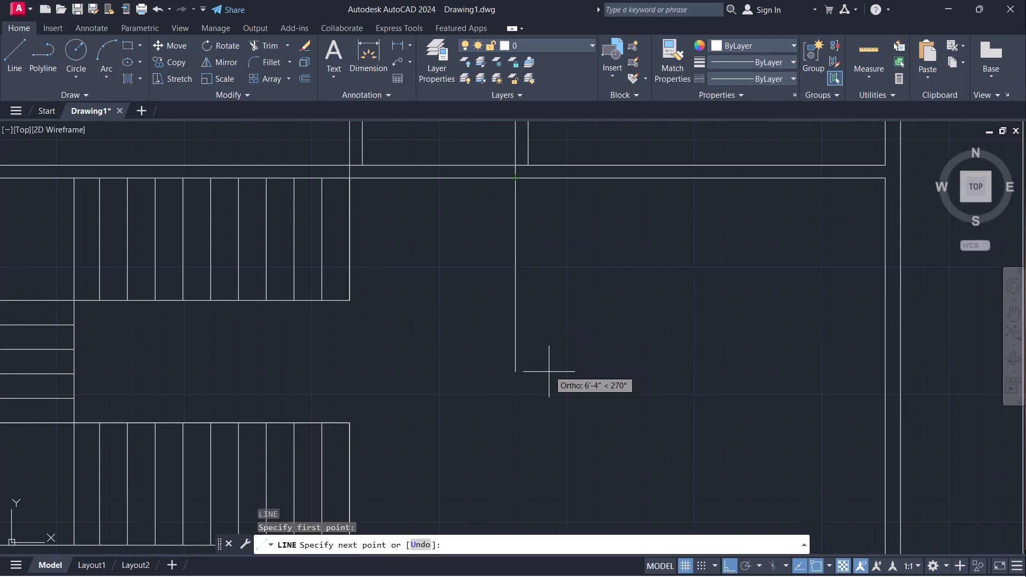
pyautogui.scroll(-2, 550, 367)
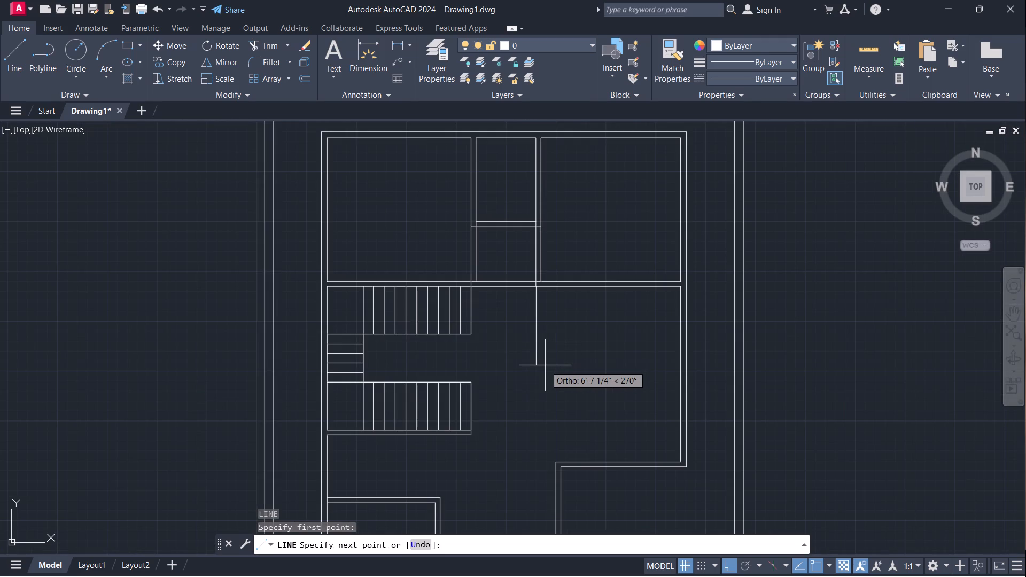
pyautogui.press('1')
pyautogui.press('0')
pyautogui.press("'")
pyautogui.press('Return')
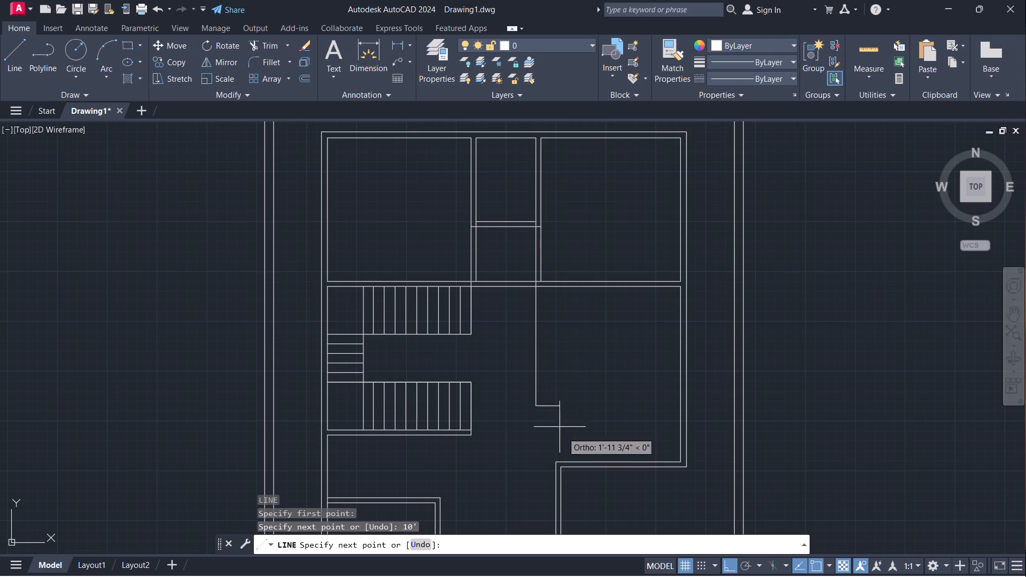
# Continue the line 5" farther down, then horizontally east to the outer line of the east wall.
pyautogui.press('5')
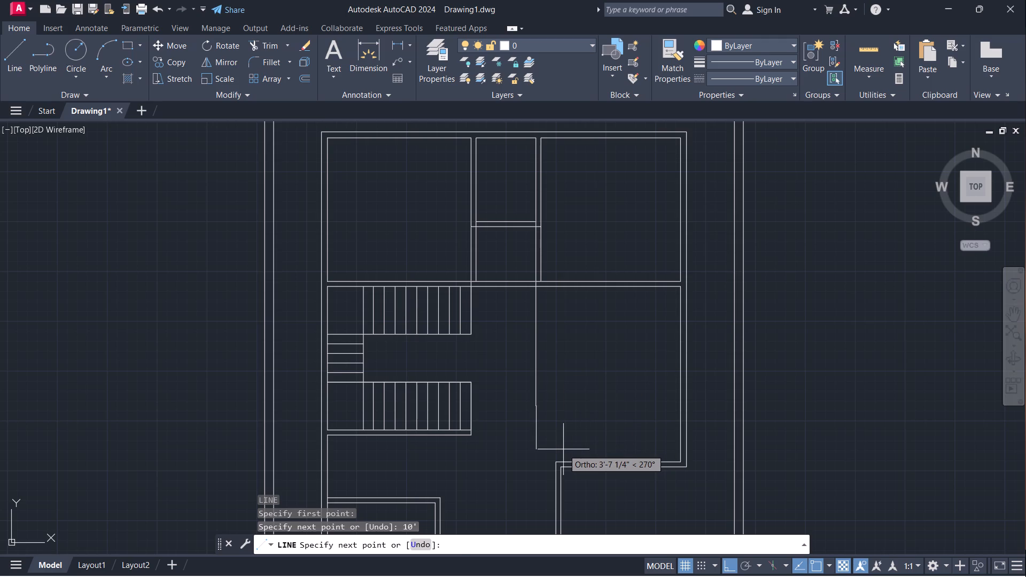
pyautogui.press('Return')
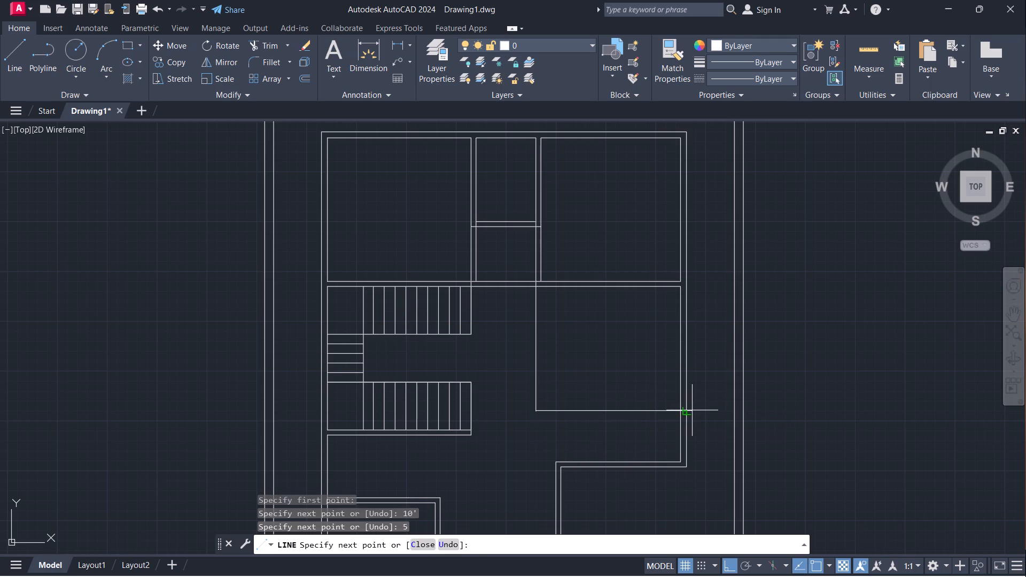
pyautogui.click(688, 411)
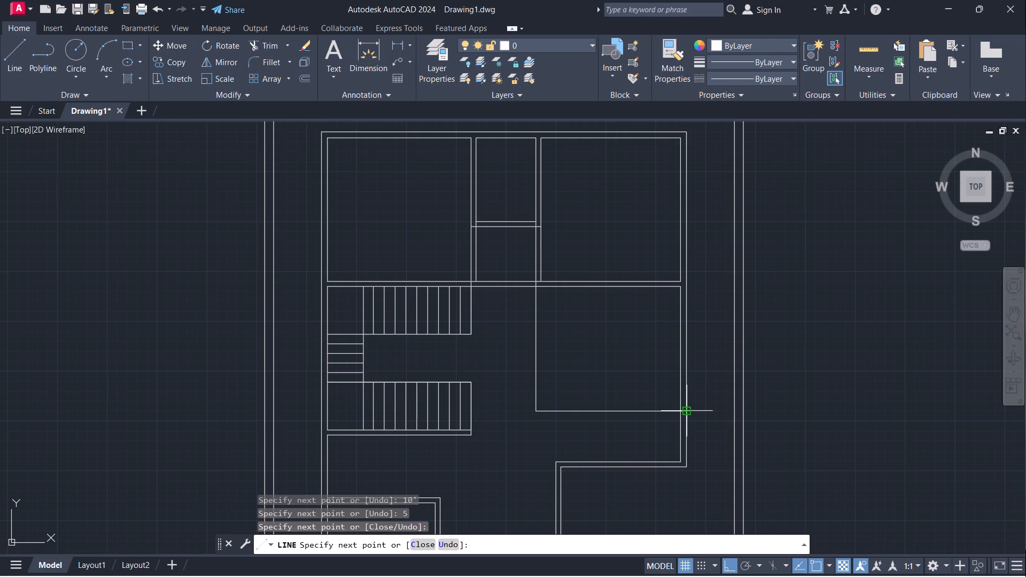
pyautogui.press('Escape')
# Offset the new horizontal line 5" upward and the 10' vertical line 5" east to give the room's walls thickness.
pyautogui.press('o')
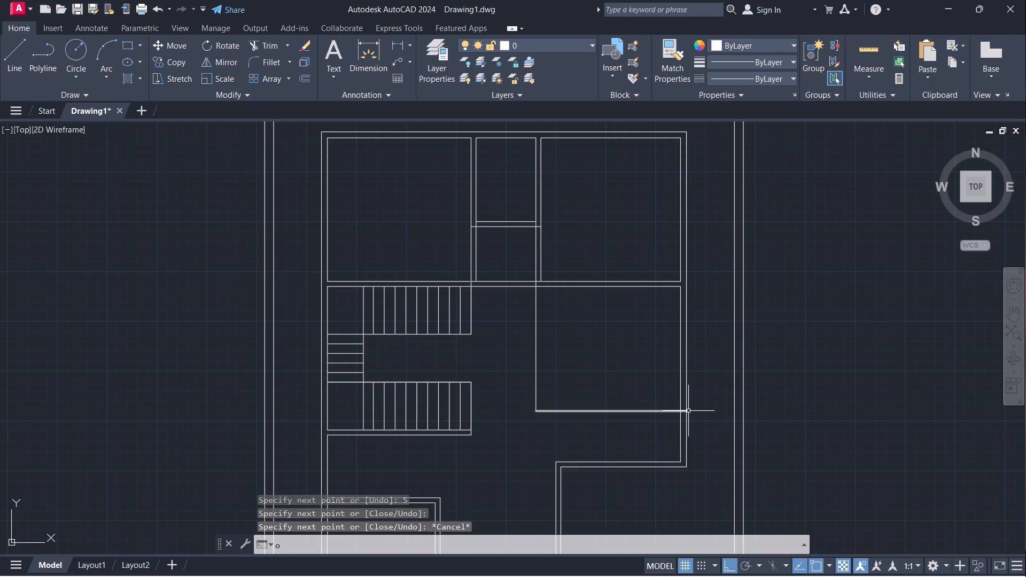
pyautogui.press('Return')
pyautogui.click(628, 412)
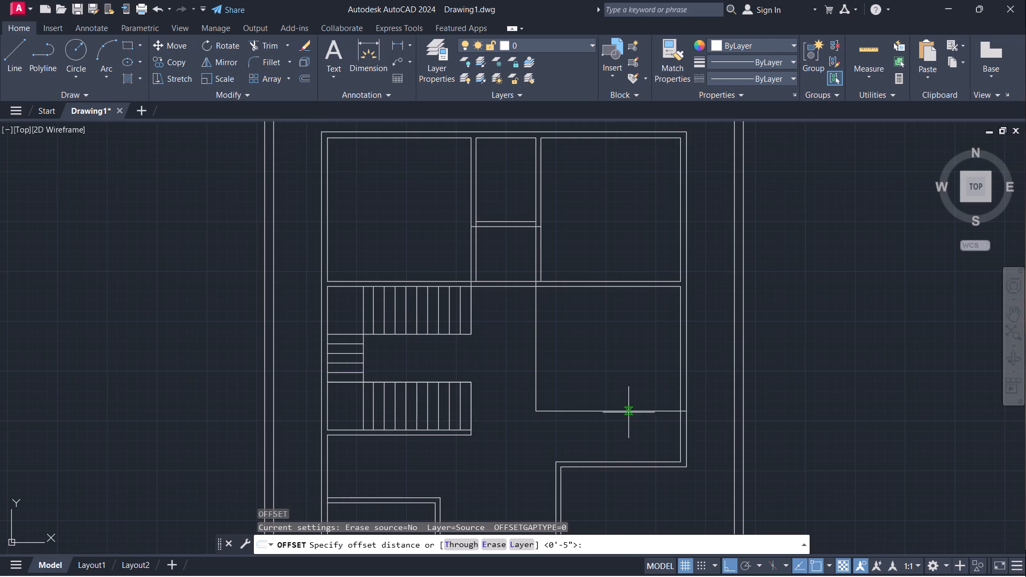
pyautogui.press('5')
pyautogui.press('Return')
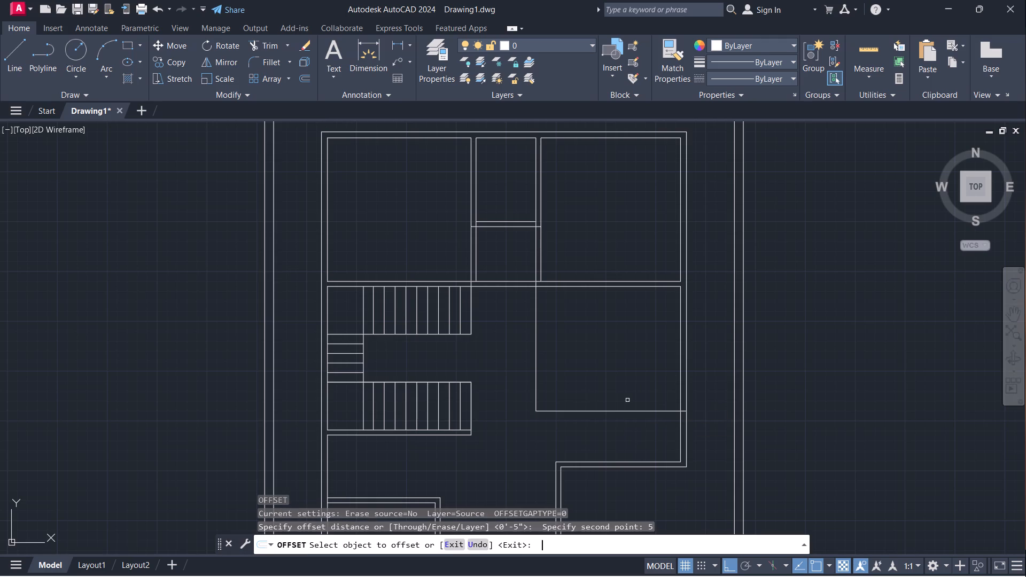
pyautogui.click(621, 409)
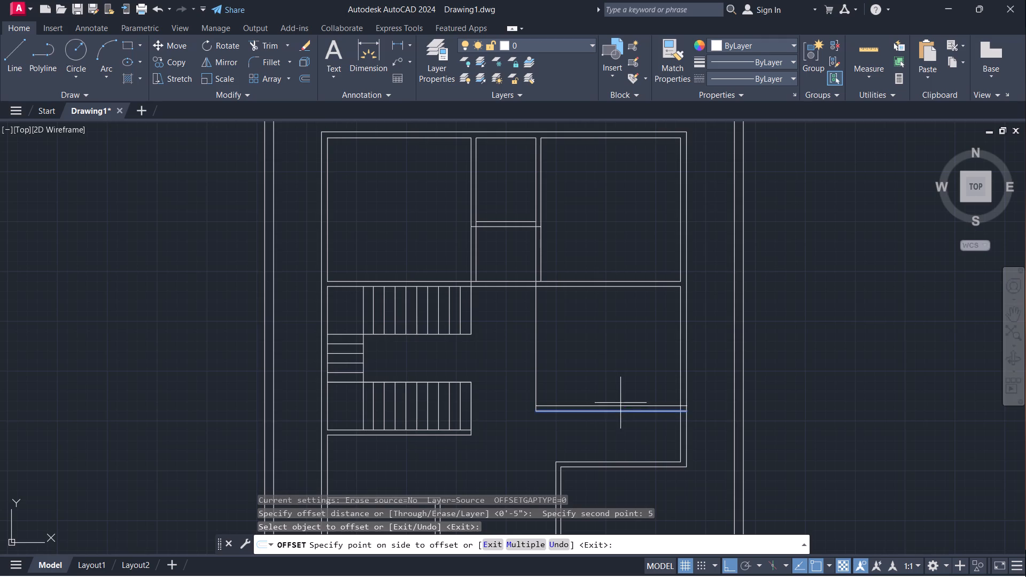
pyautogui.click(619, 396)
pyautogui.click(538, 363)
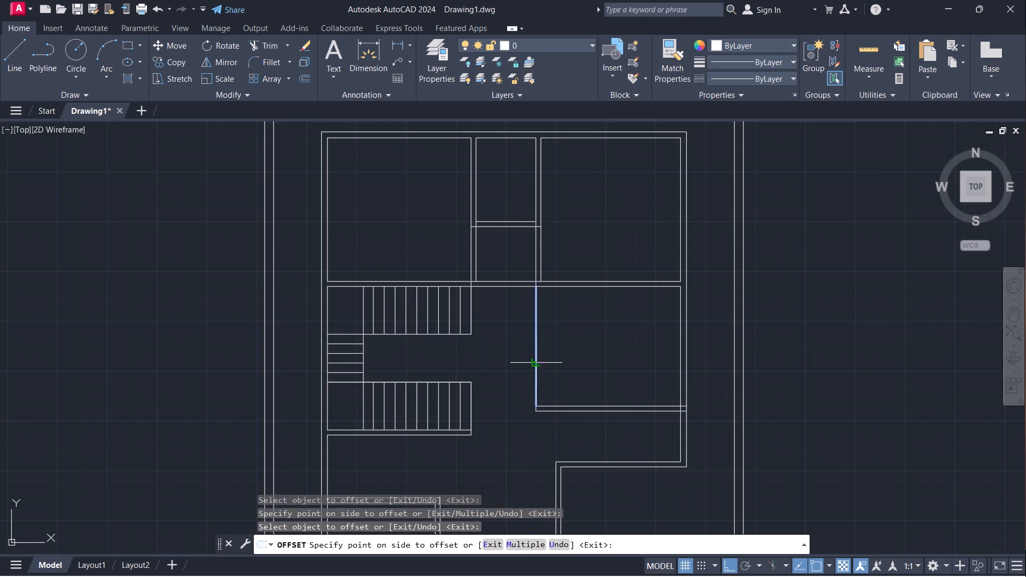
pyautogui.click(562, 365)
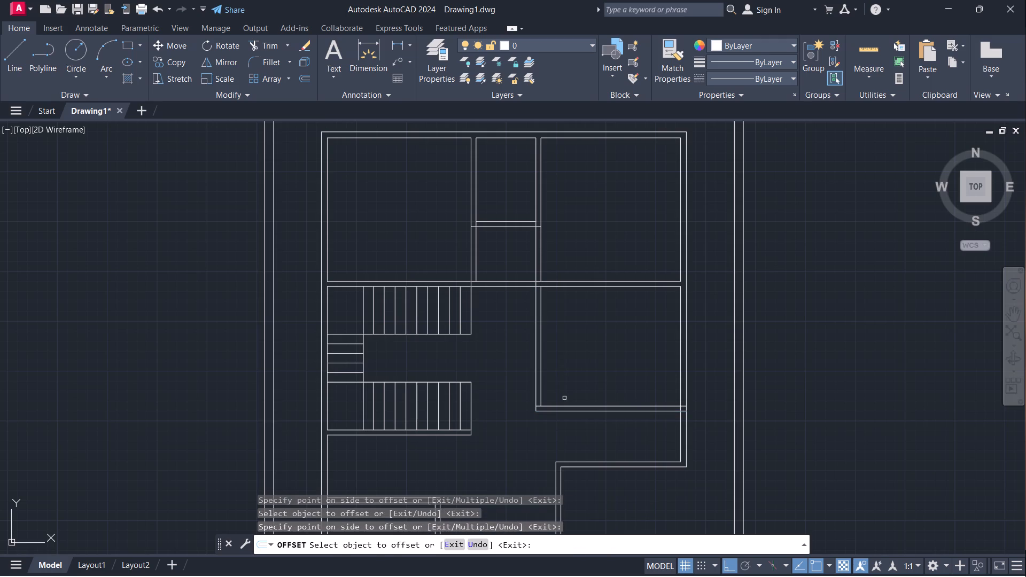
pyautogui.press('Escape')
# Trim the inner horizontal line's overhang between the two vertical wall lines at the new room's southwest corner.
pyautogui.write('tr')
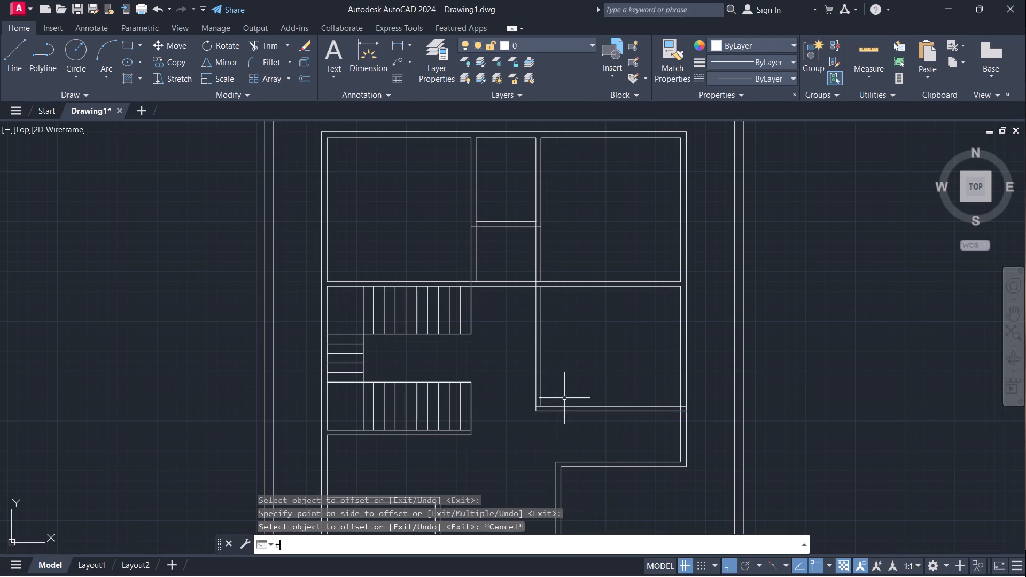
pyautogui.press('Return')
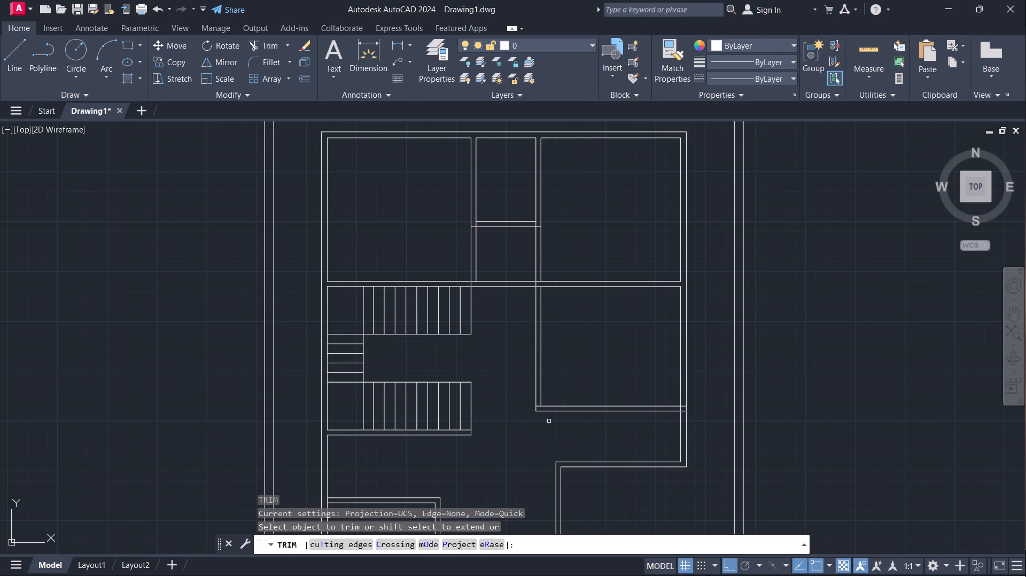
pyautogui.scroll(3, 548, 416)
pyautogui.click(506, 377)
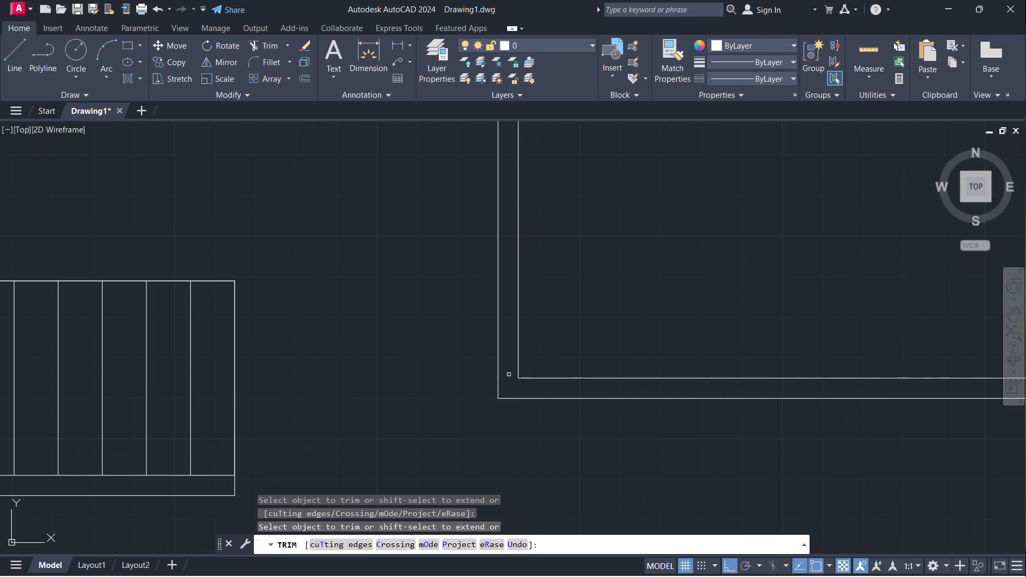
pyautogui.scroll(-3, 599, 322)
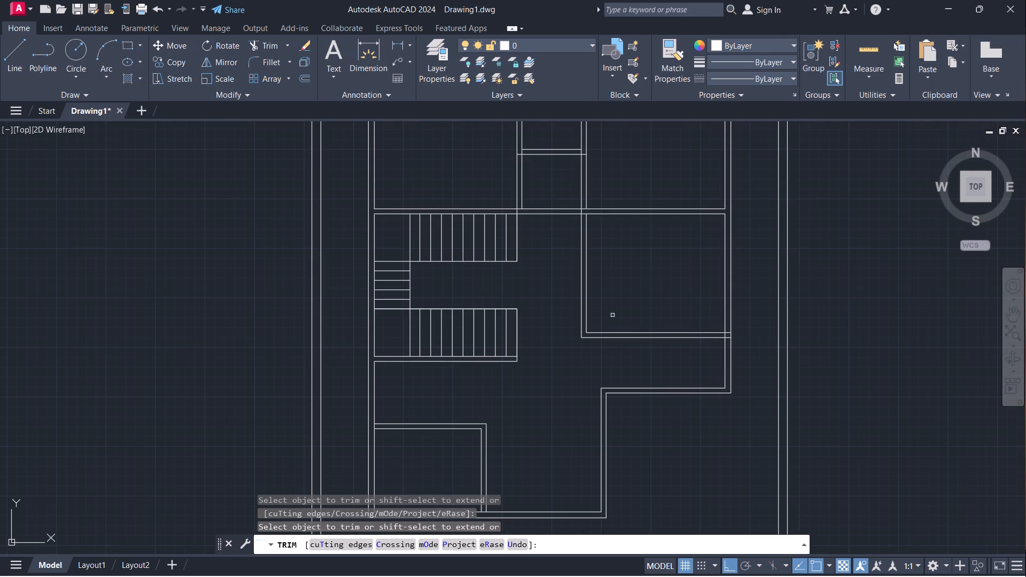
pyautogui.press('Escape')
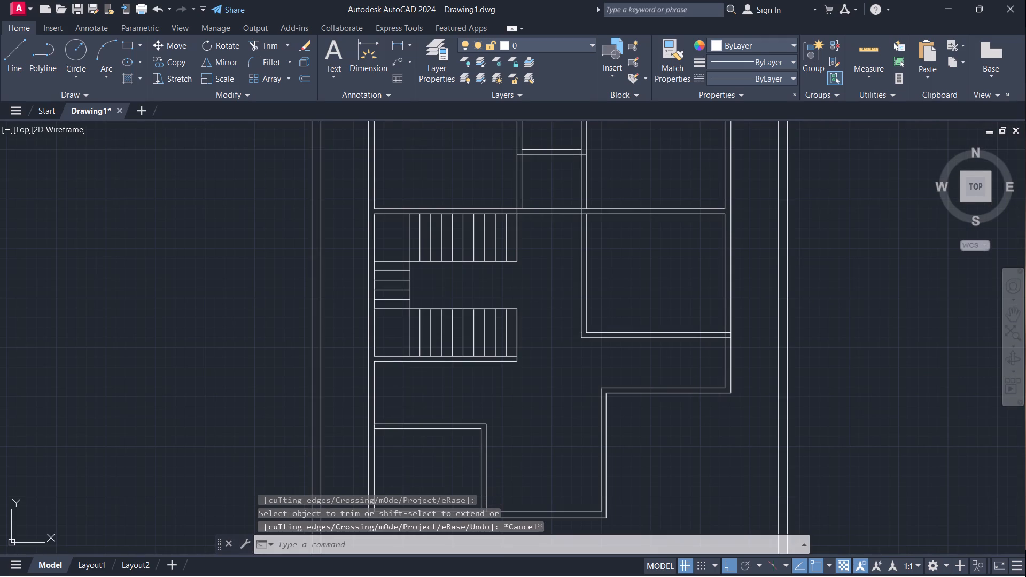
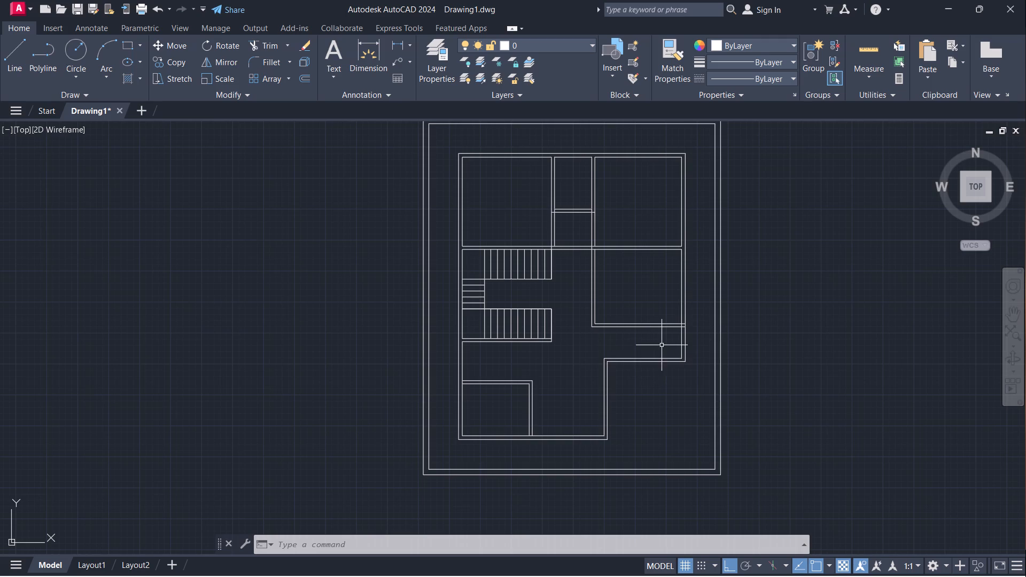
# Measure the vertical gap between the east room's south wall and the upper line of the notch's horizontal wall with a linear dimension.
pyautogui.scroll(3, 660, 358)
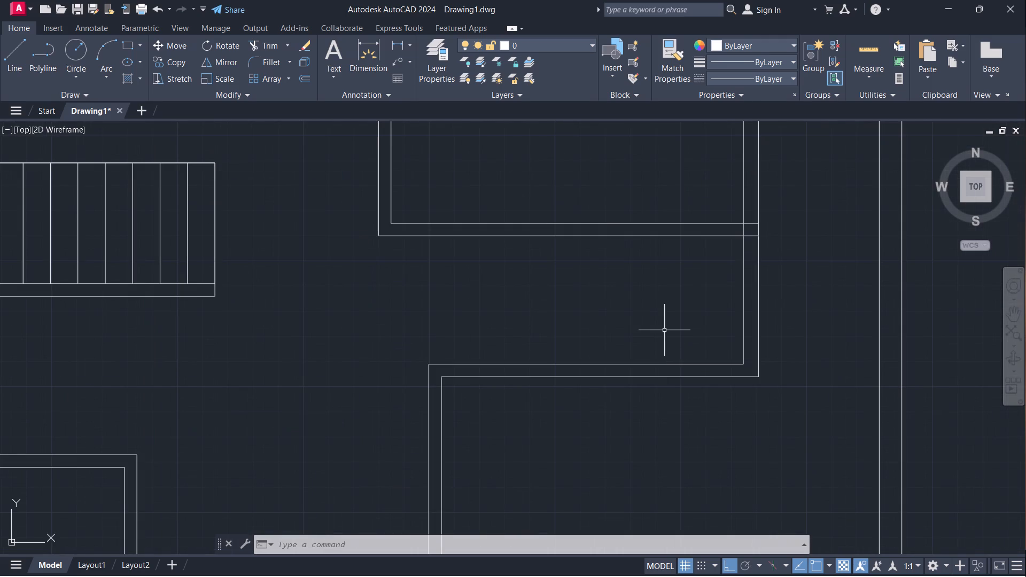
pyautogui.scroll(-2, 664, 330)
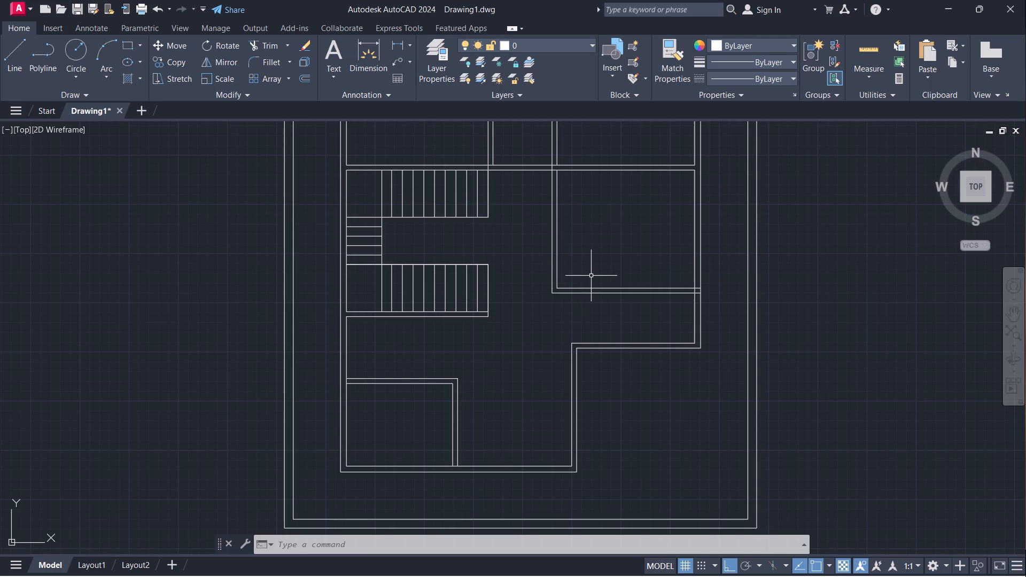
pyautogui.scroll(-2, 591, 276)
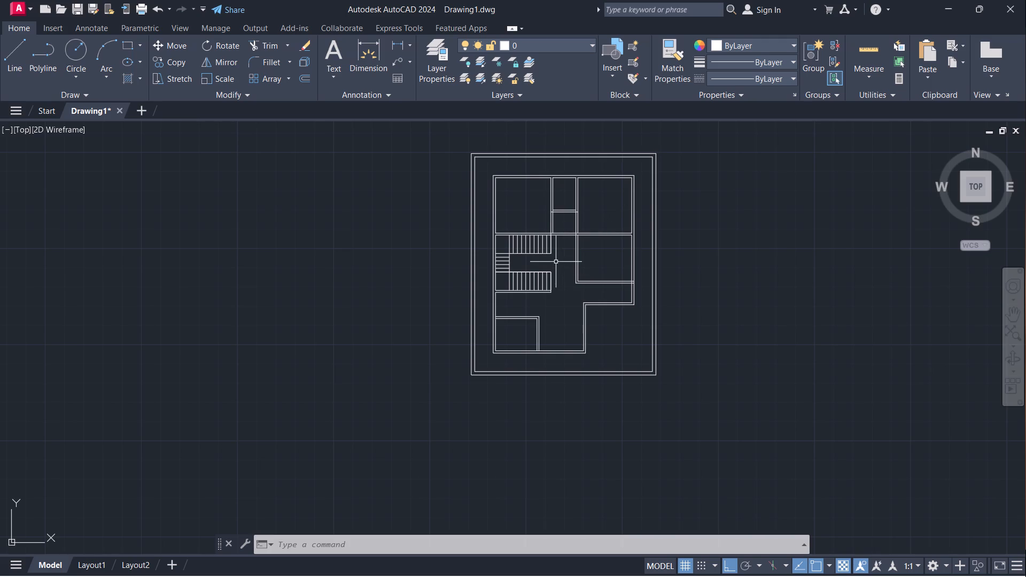
pyautogui.scroll(2, 607, 290)
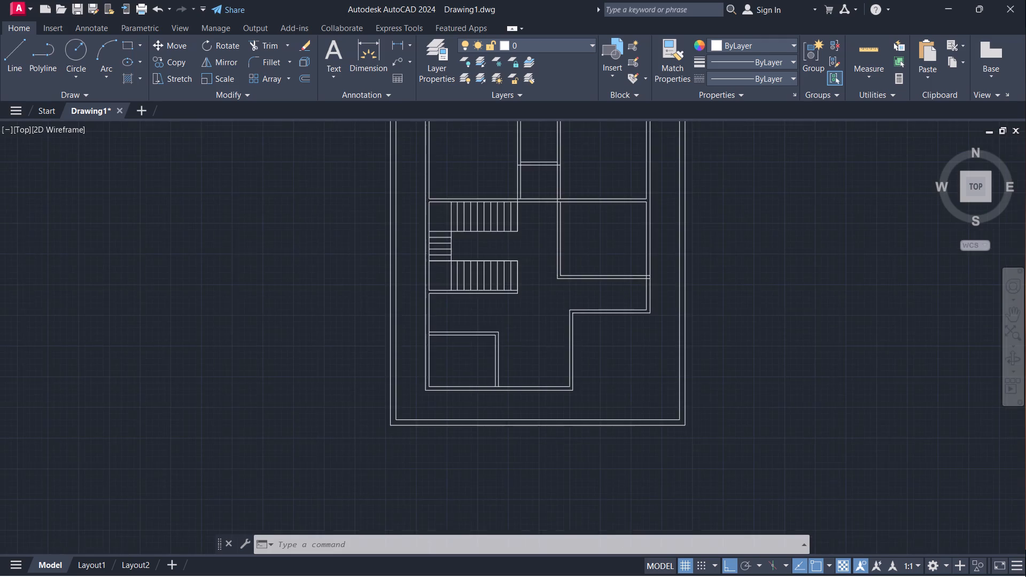
pyautogui.click(397, 42)
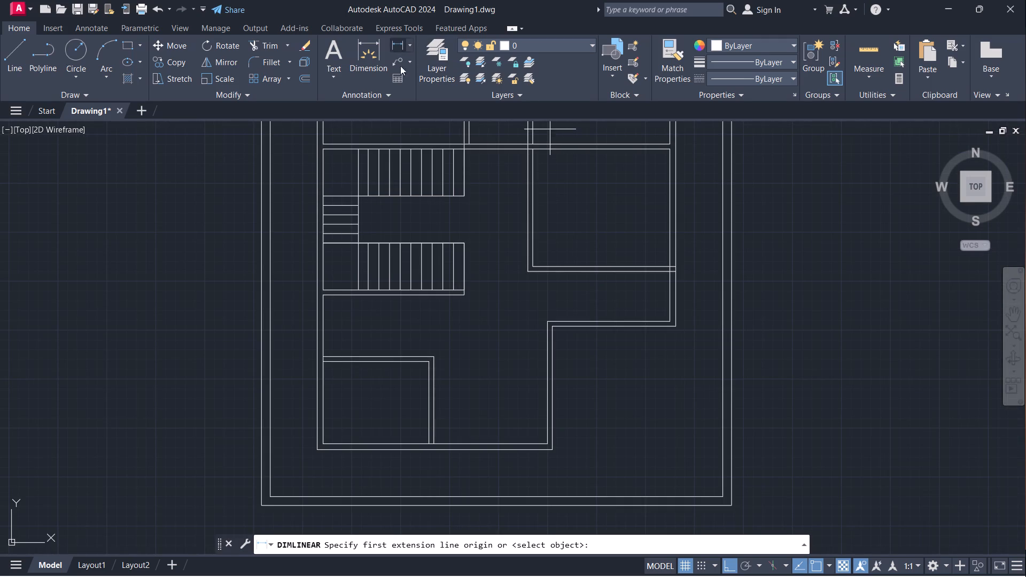
pyautogui.click(548, 321)
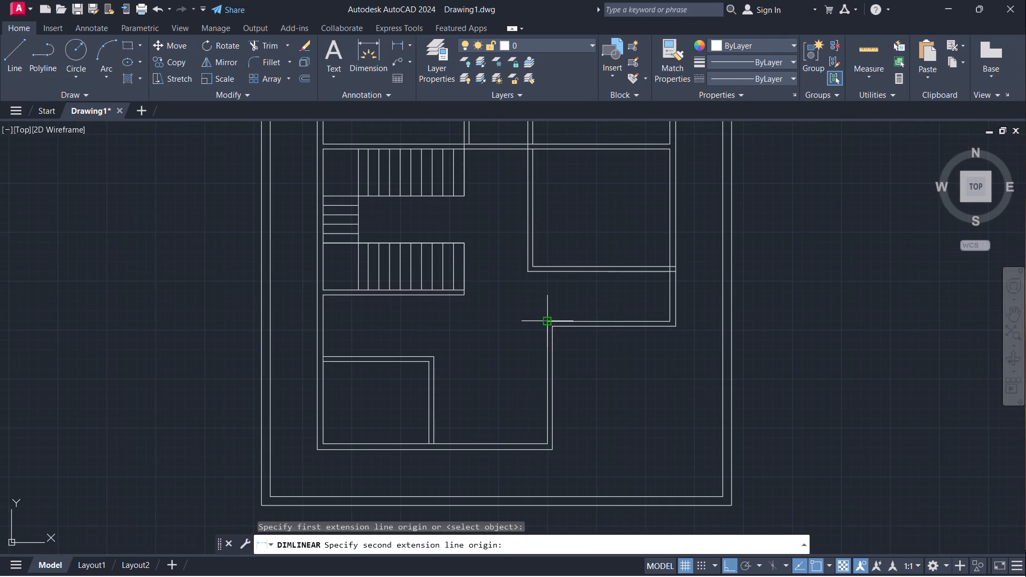
pyautogui.click(546, 273)
pyautogui.scroll(4, 526, 319)
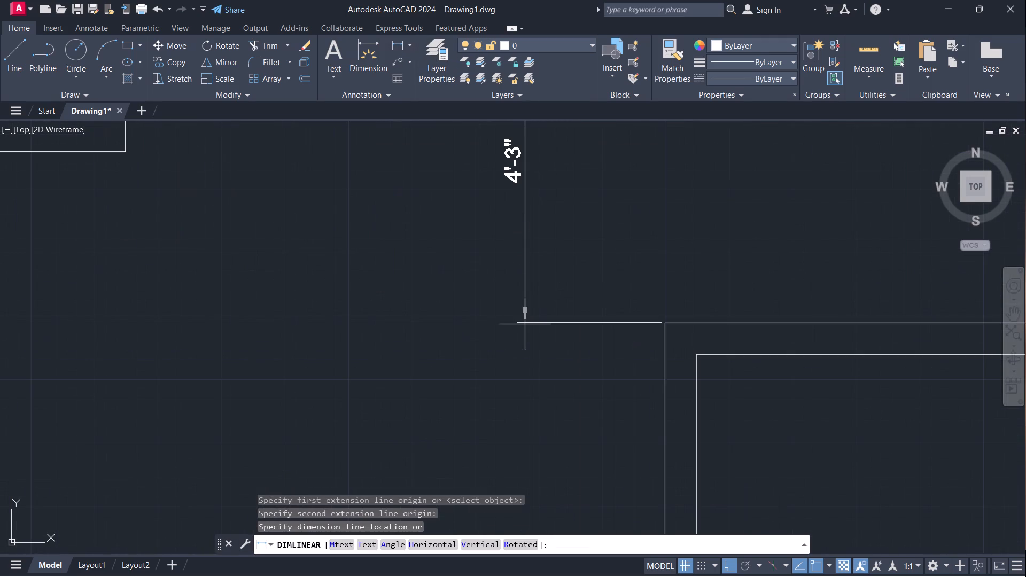
pyautogui.scroll(-5, 525, 324)
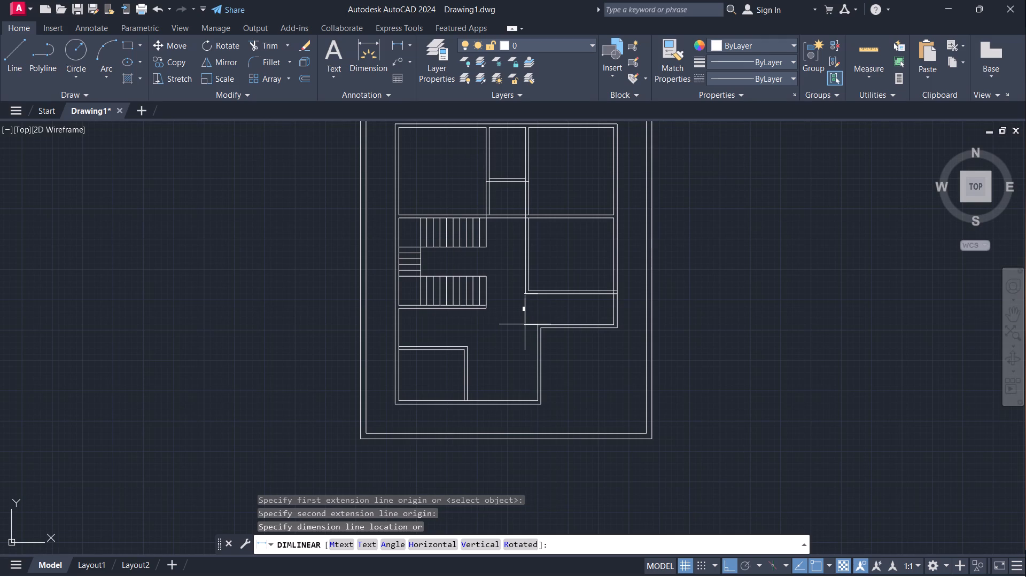
pyautogui.press('Escape')
# Extend the east line of the middle room's west partition down to the lower line of the horizontal inner wall.
pyautogui.scroll(-1, 530, 316)
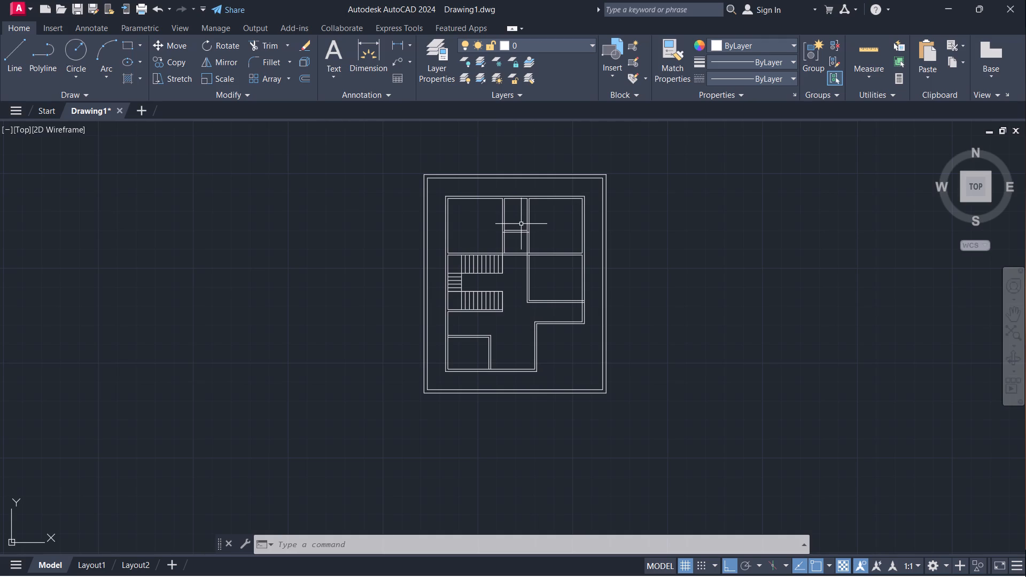
pyautogui.scroll(4, 522, 251)
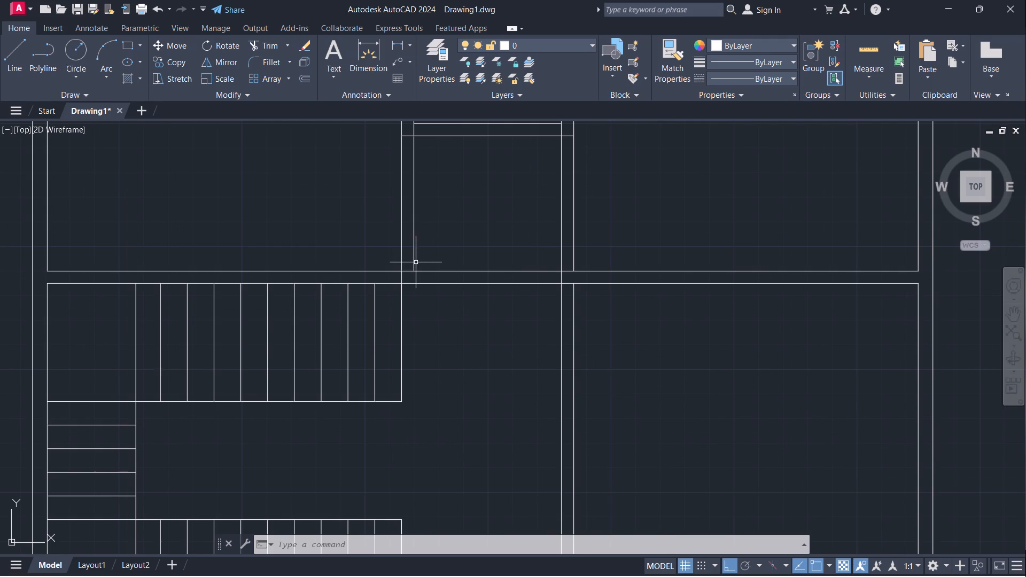
pyautogui.scroll(2, 416, 263)
pyautogui.press('l')
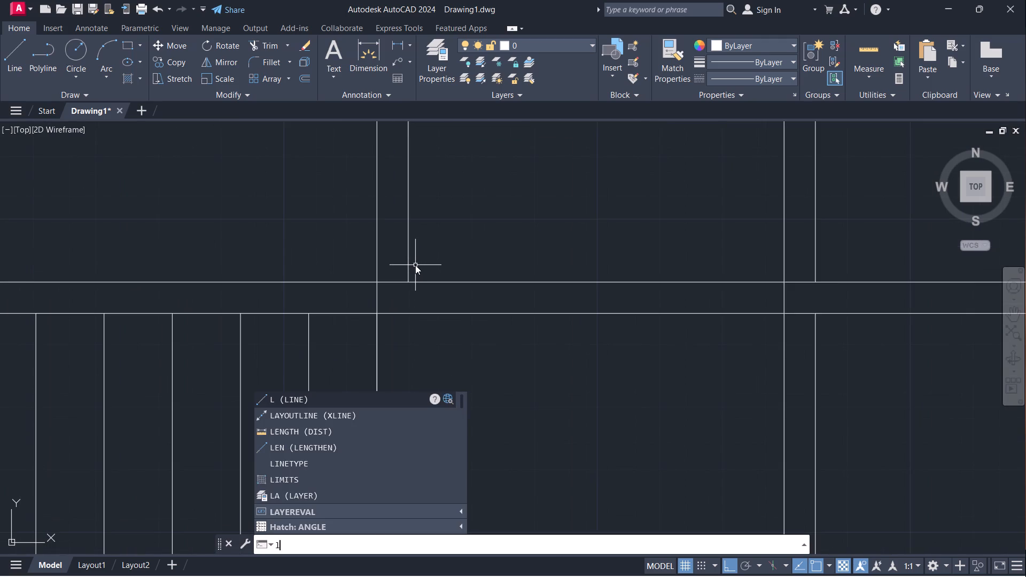
pyautogui.press('BackSpace')
pyautogui.write('ex')
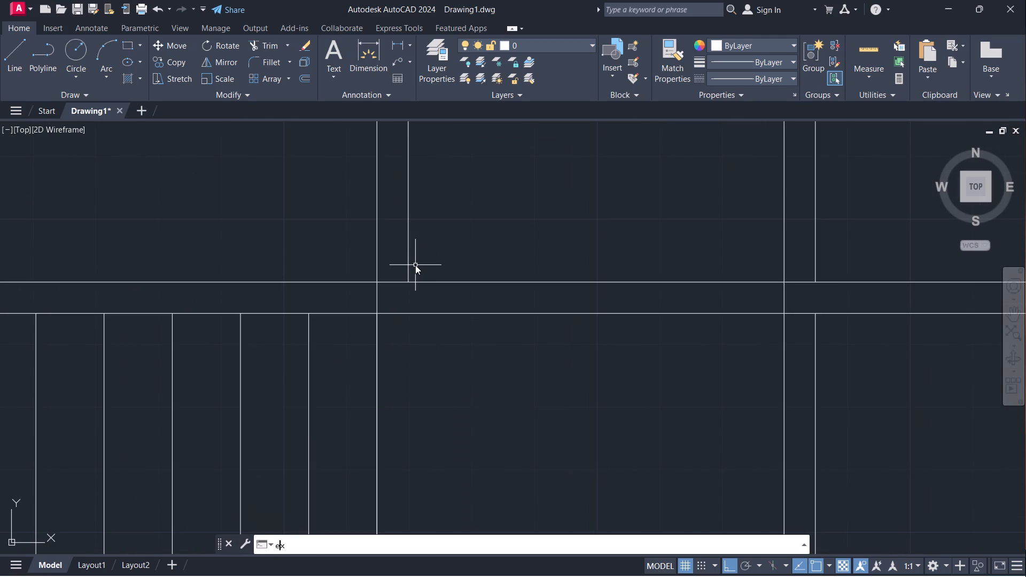
pyautogui.press('Return')
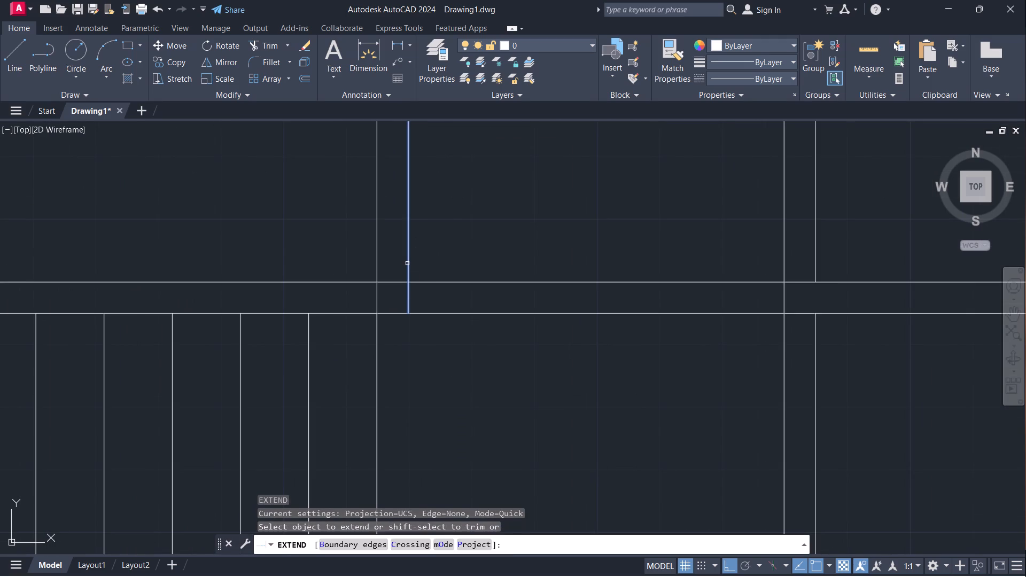
pyautogui.click(407, 263)
pyautogui.press('Escape')
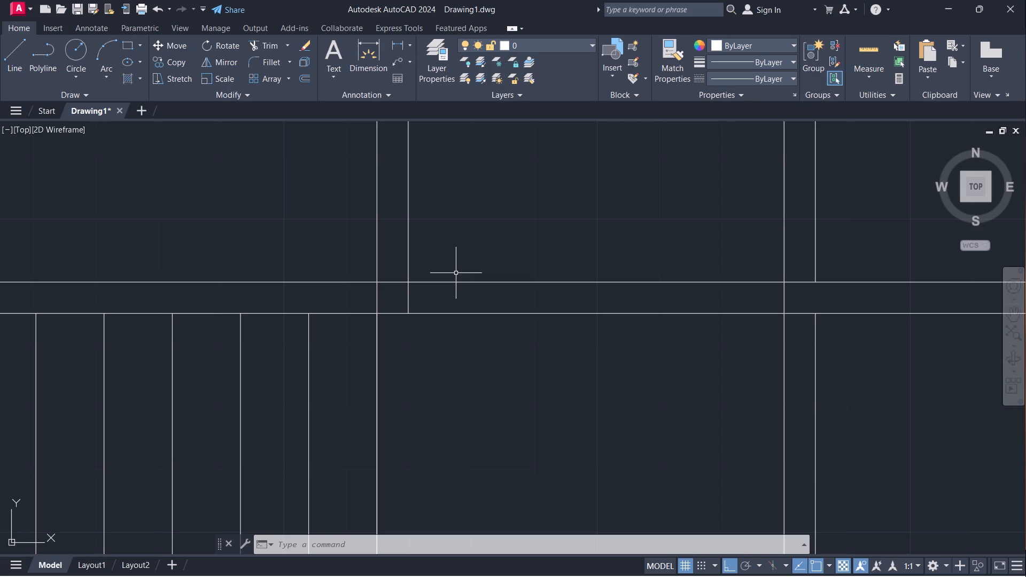
pyautogui.press('Escape')
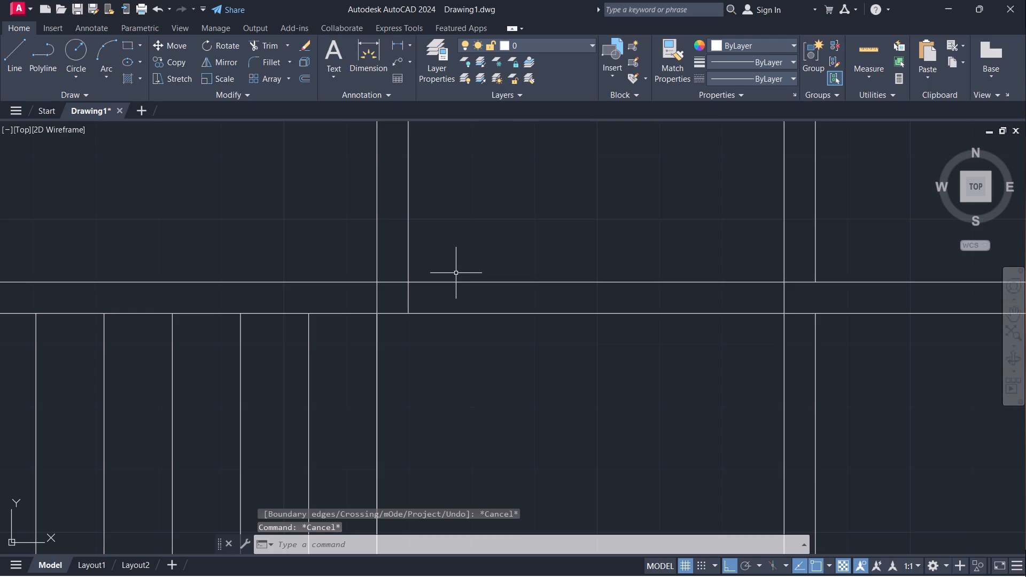
# Examine the floor plan around the staircase, the east room, the southwest room and the notched southeast corner.
pyautogui.scroll(-3, 481, 259)
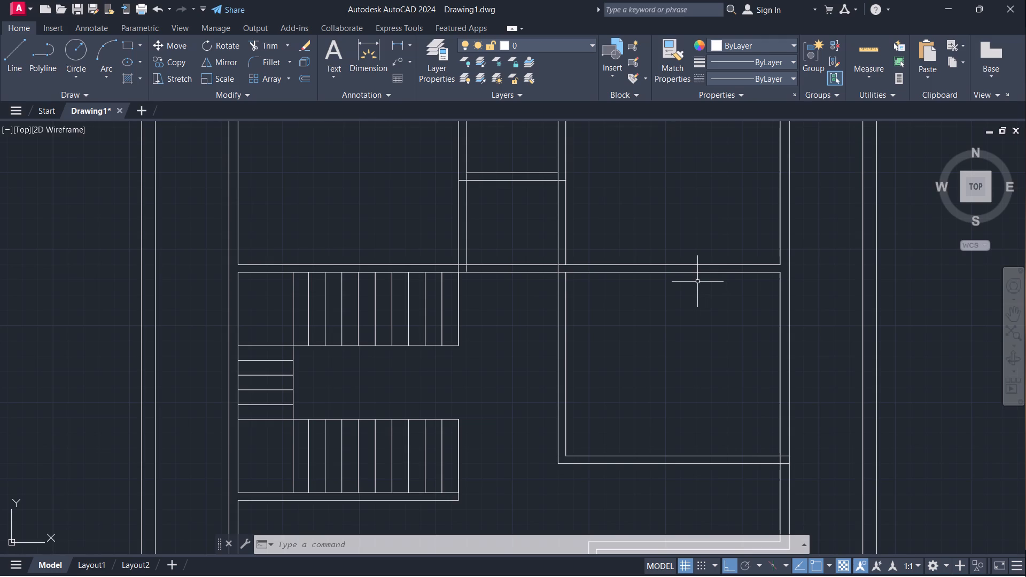
pyautogui.scroll(-2, 696, 282)
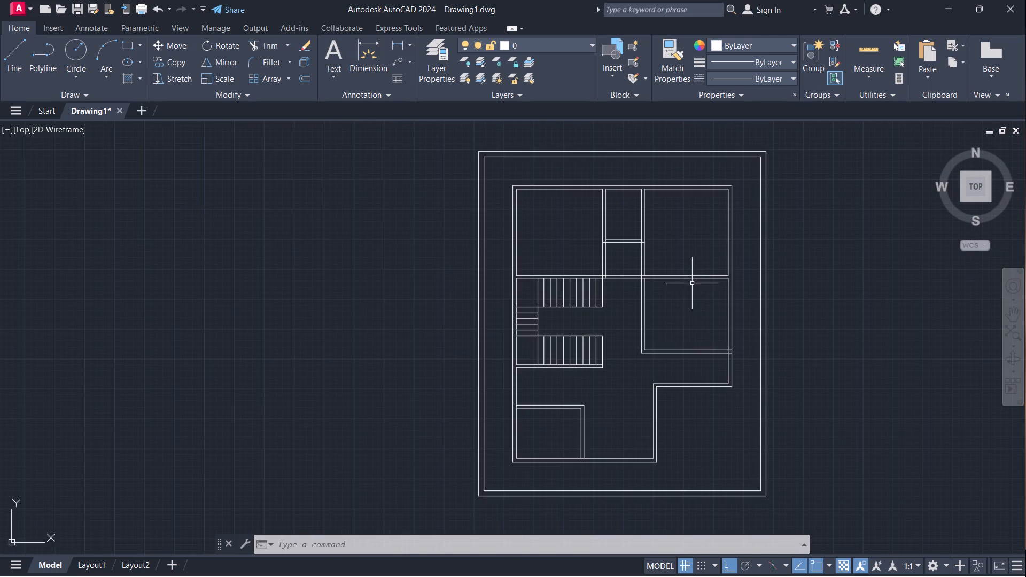
pyautogui.moveTo(705, 397); pyautogui.dragTo(662, 378, button='middle')
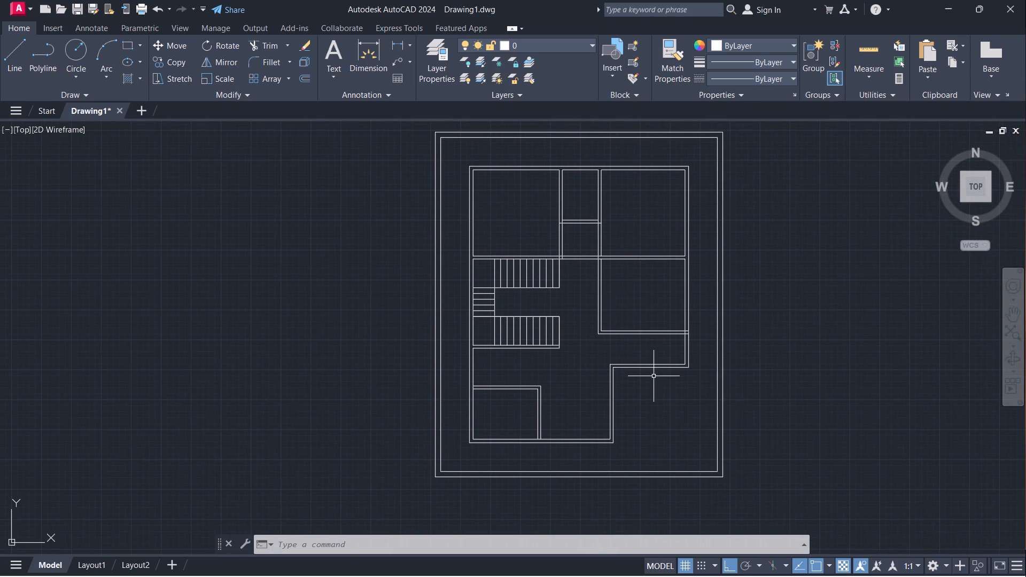
pyautogui.scroll(4, 639, 361)
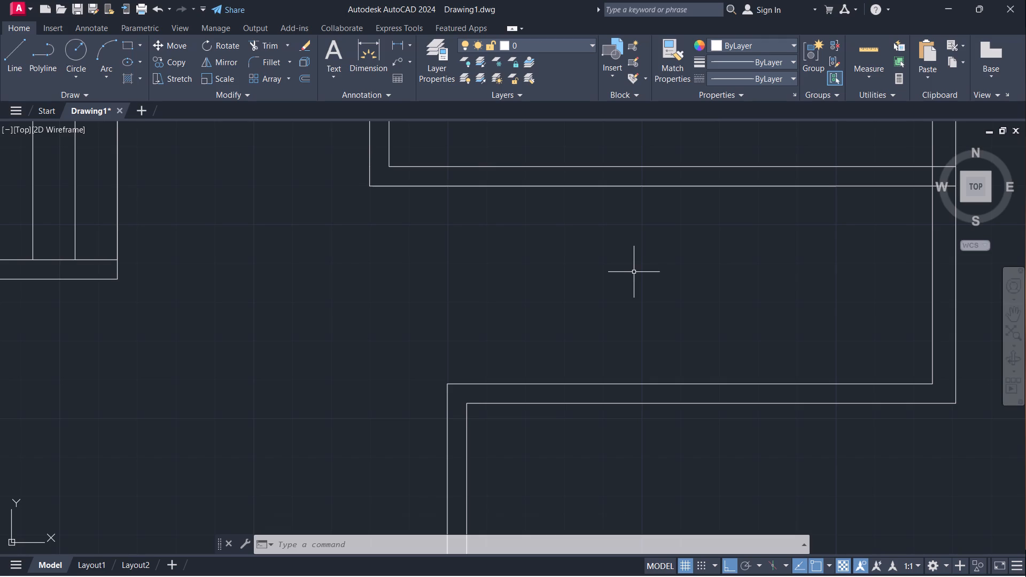
pyautogui.scroll(-2, 633, 275)
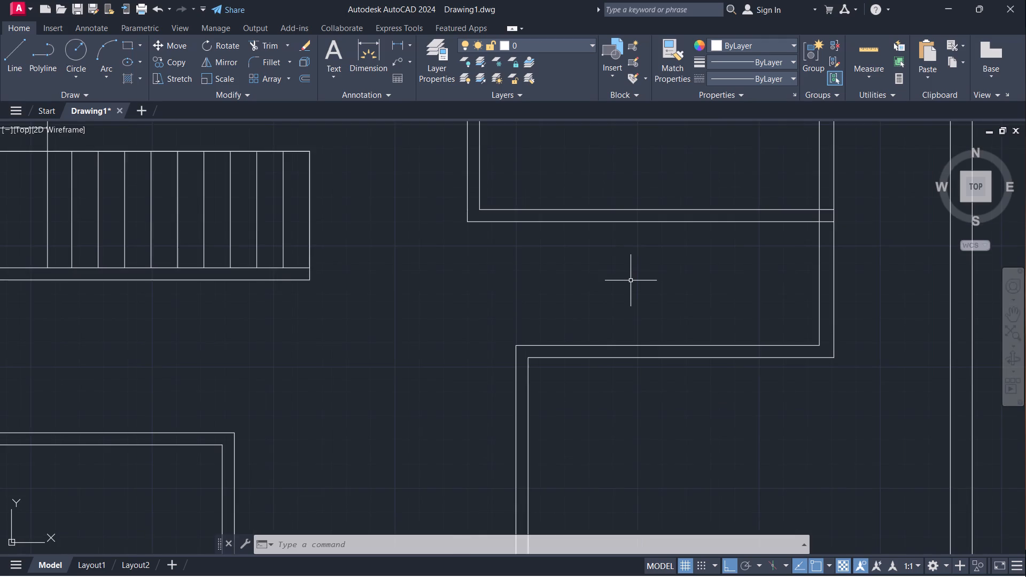
pyautogui.scroll(-1, 627, 290)
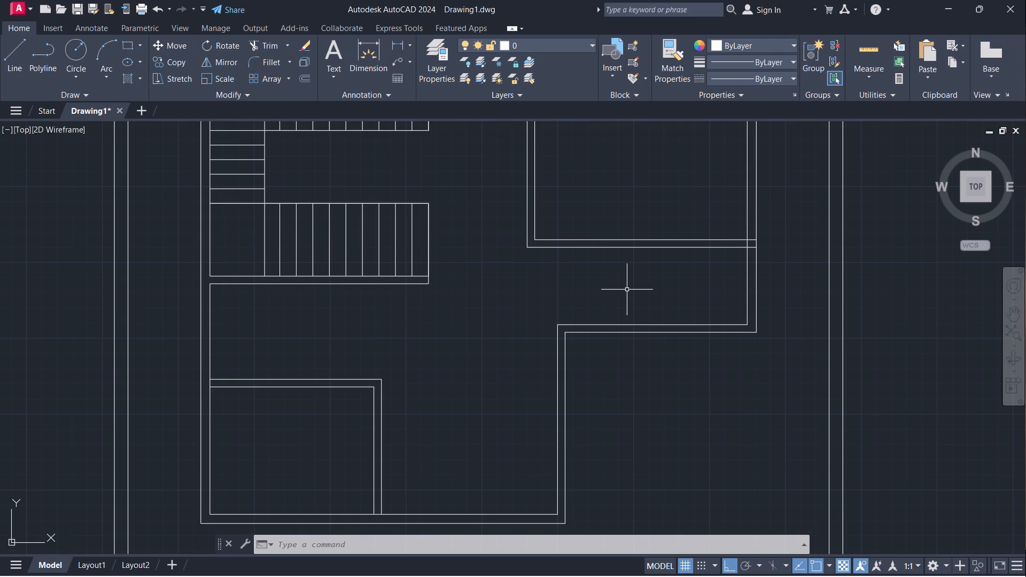
pyautogui.press('Escape')
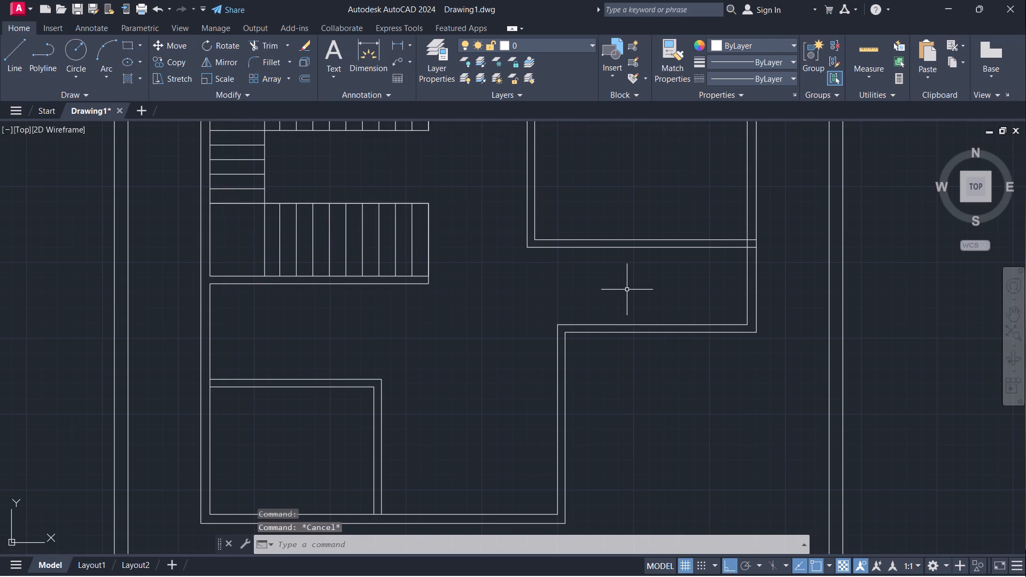
pyautogui.scroll(-3, 617, 294)
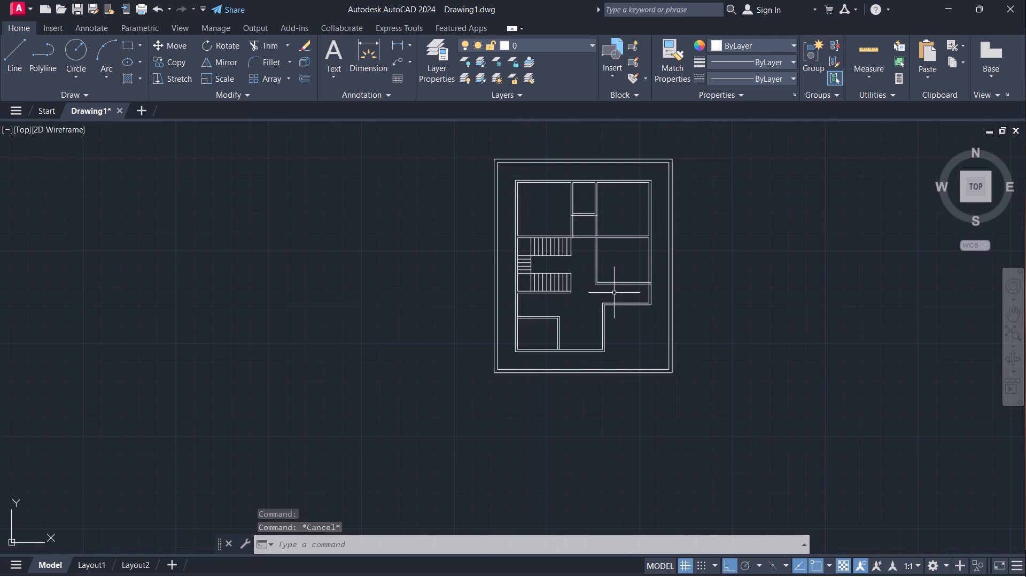
pyautogui.scroll(3, 603, 236)
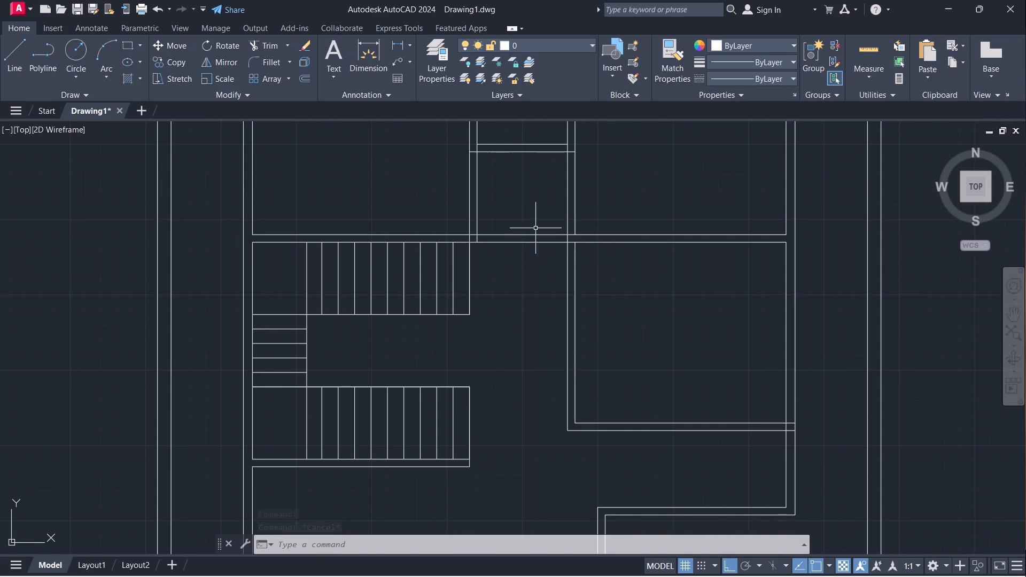
pyautogui.scroll(3, 533, 226)
pyautogui.scroll(-5, 533, 226)
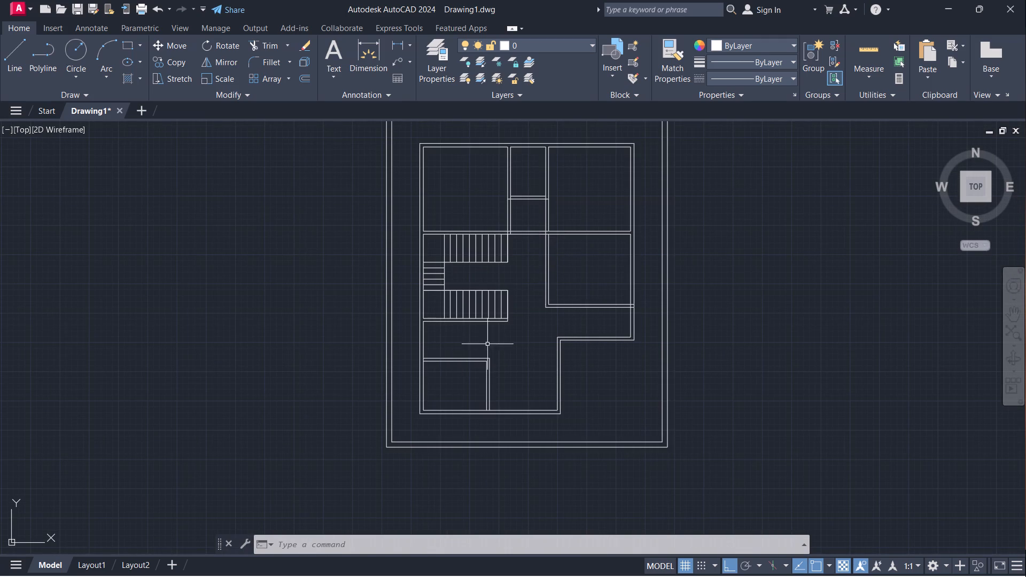
pyautogui.scroll(2, 592, 336)
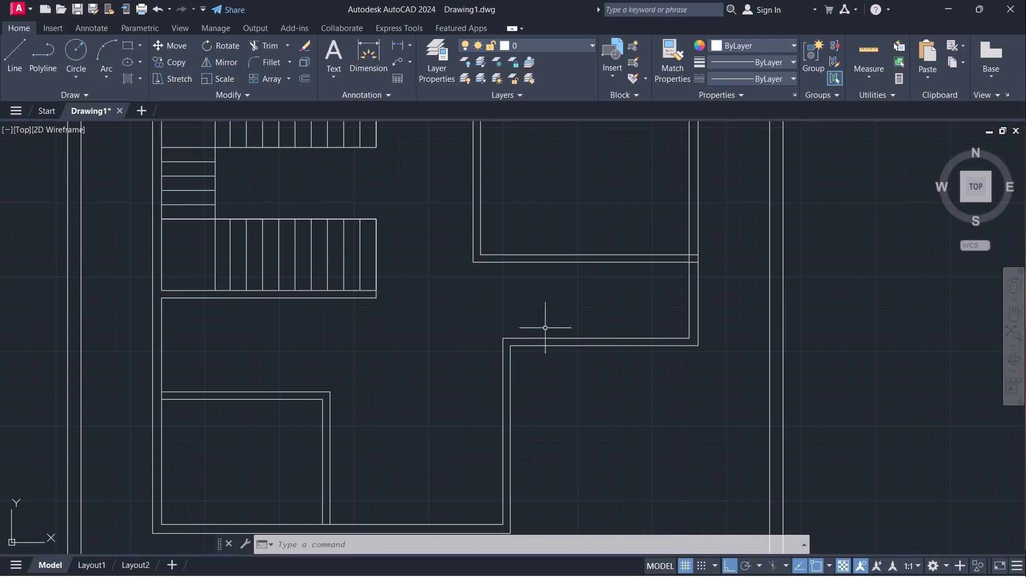
pyautogui.scroll(-1, 472, 448)
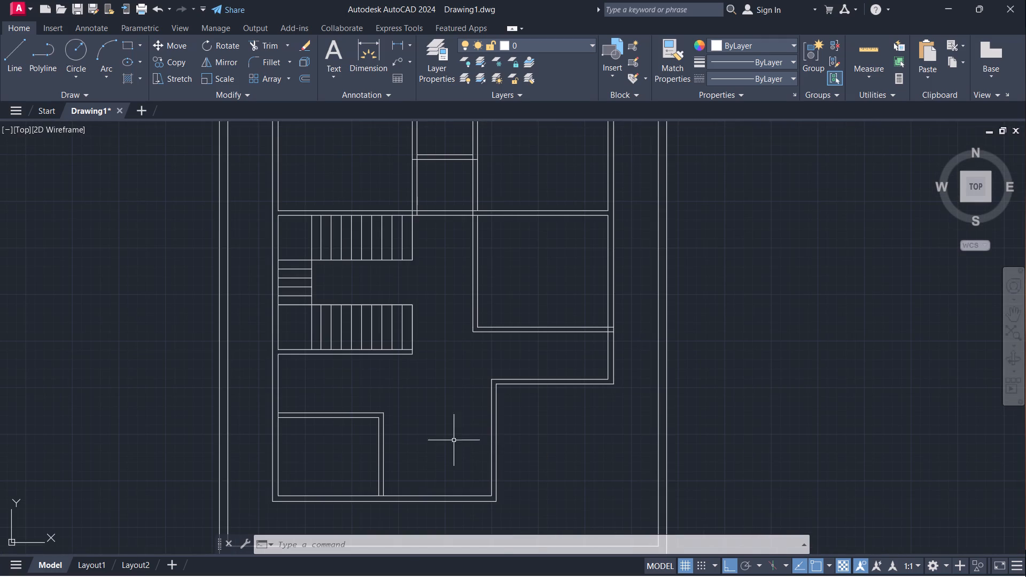
pyautogui.scroll(-1, 437, 451)
pyautogui.moveTo(437, 451); pyautogui.dragTo(460, 388, button='middle')
pyautogui.scroll(2, 459, 401)
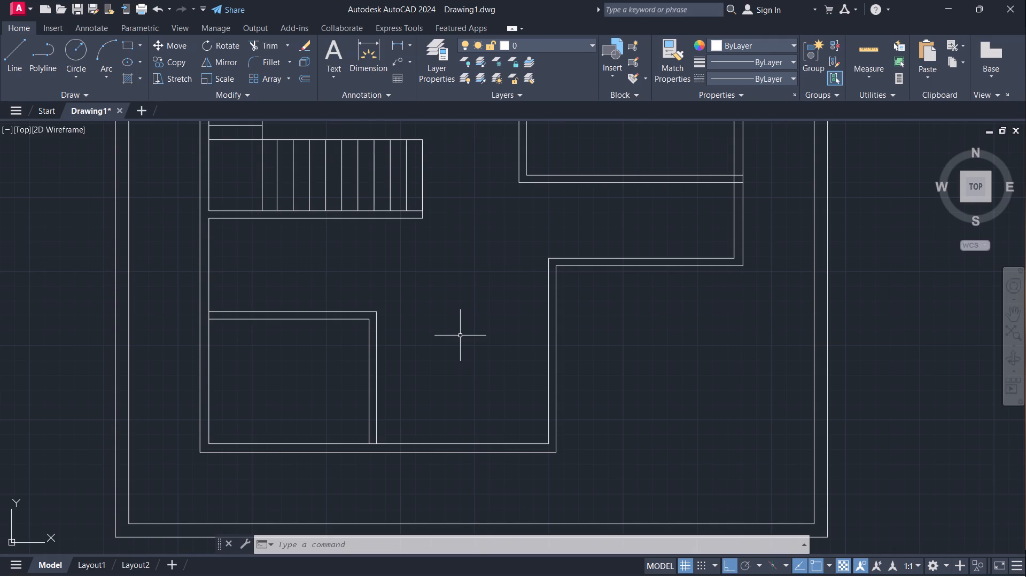
pyautogui.scroll(-2, 460, 336)
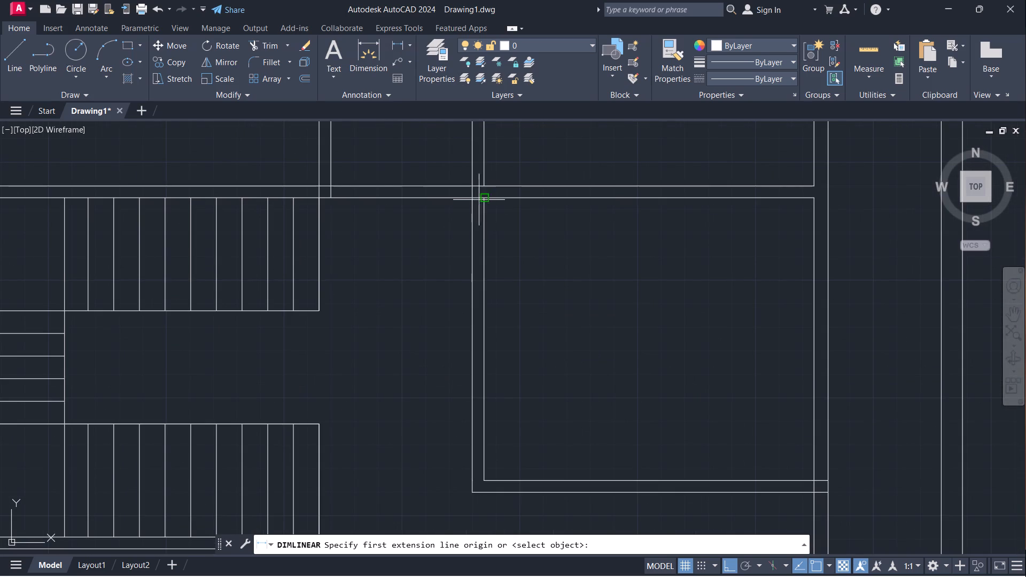
# Measure the vertical distance from the east room's inner northwest corner down to the upper line of the notch's horizontal wall.
pyautogui.click(483, 200)
pyautogui.scroll(-5, 515, 273)
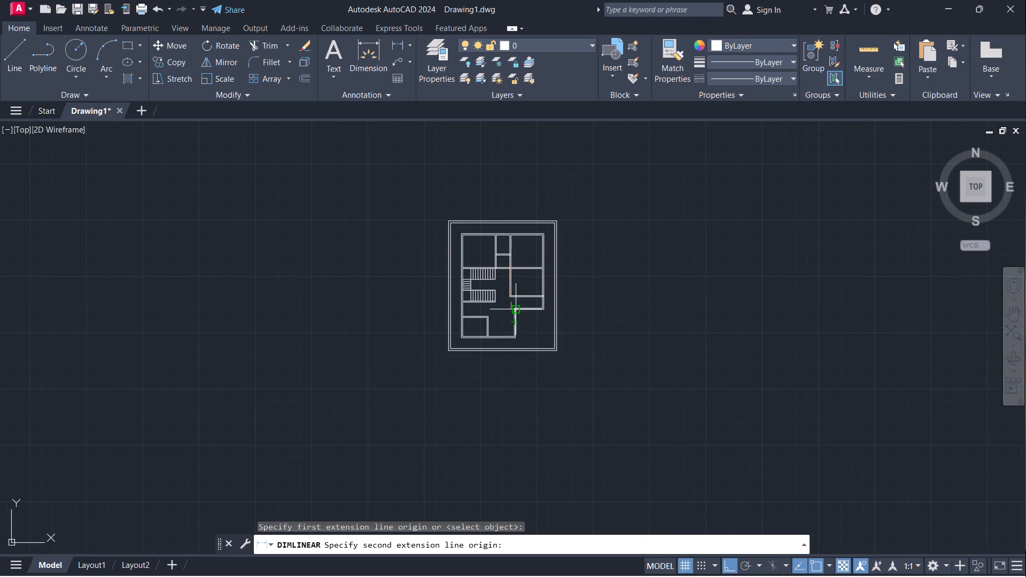
pyautogui.scroll(4, 516, 307)
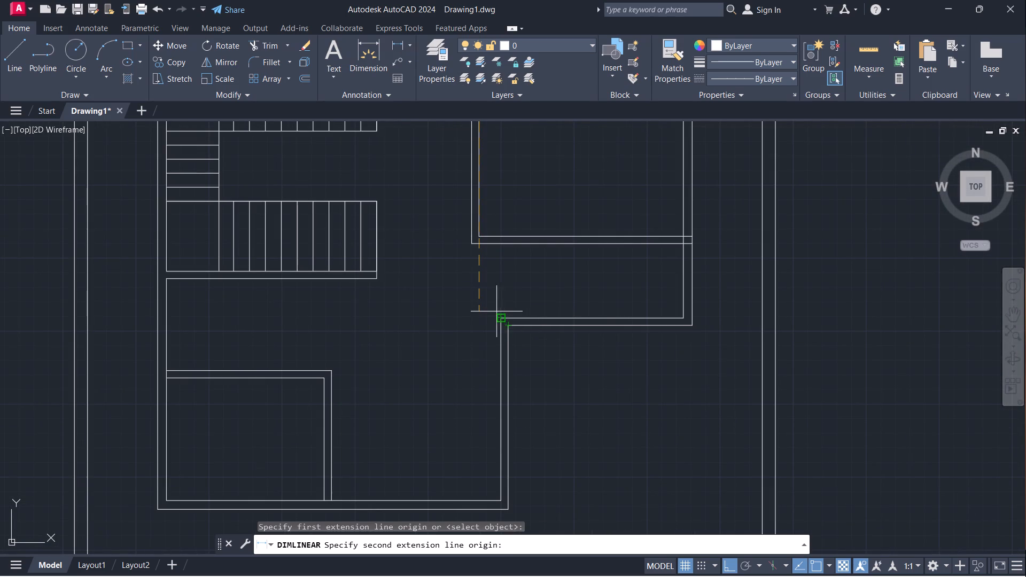
pyautogui.click(478, 318)
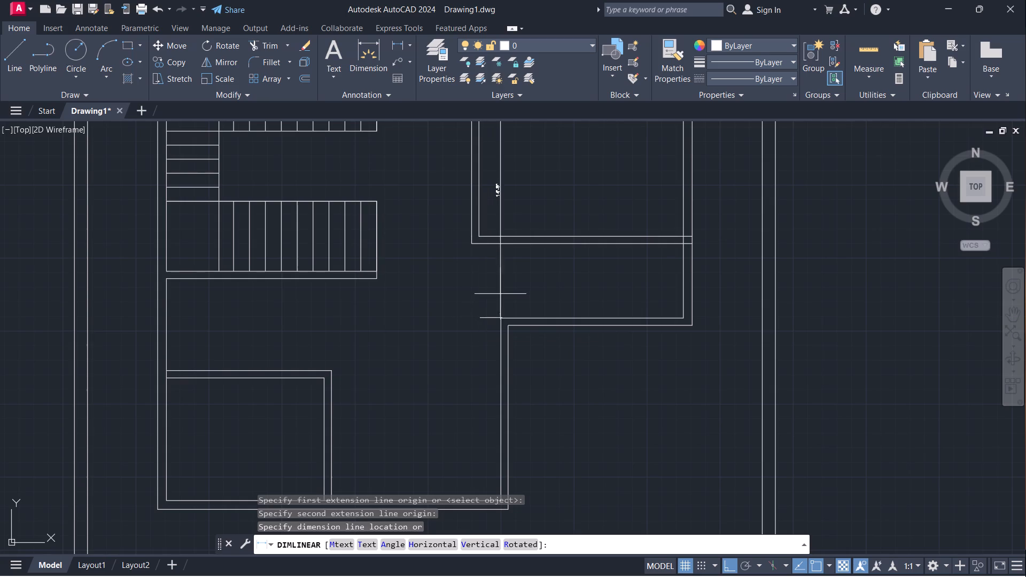
pyautogui.scroll(4, 506, 195)
pyautogui.scroll(-5, 506, 196)
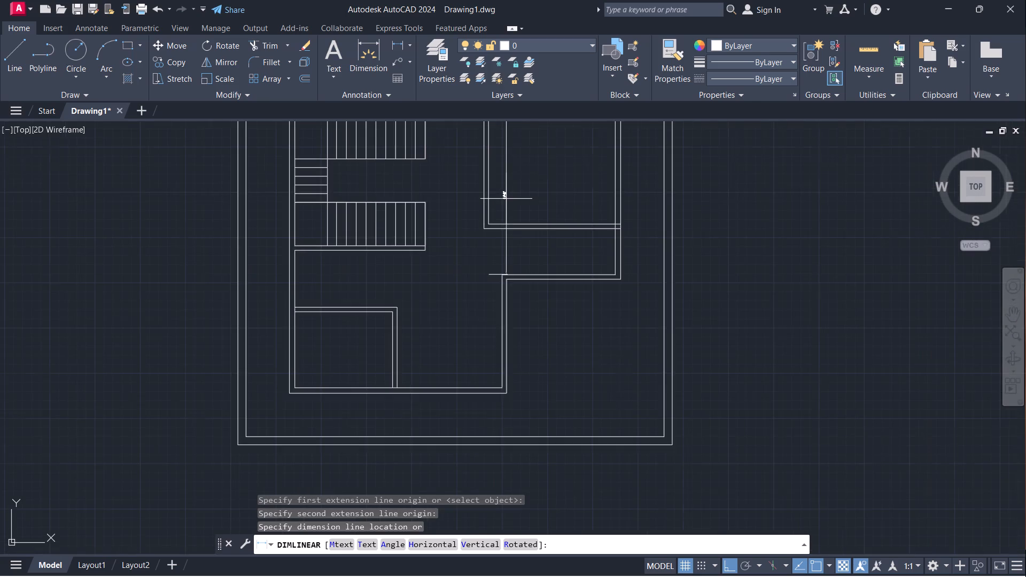
pyautogui.scroll(-1, 506, 200)
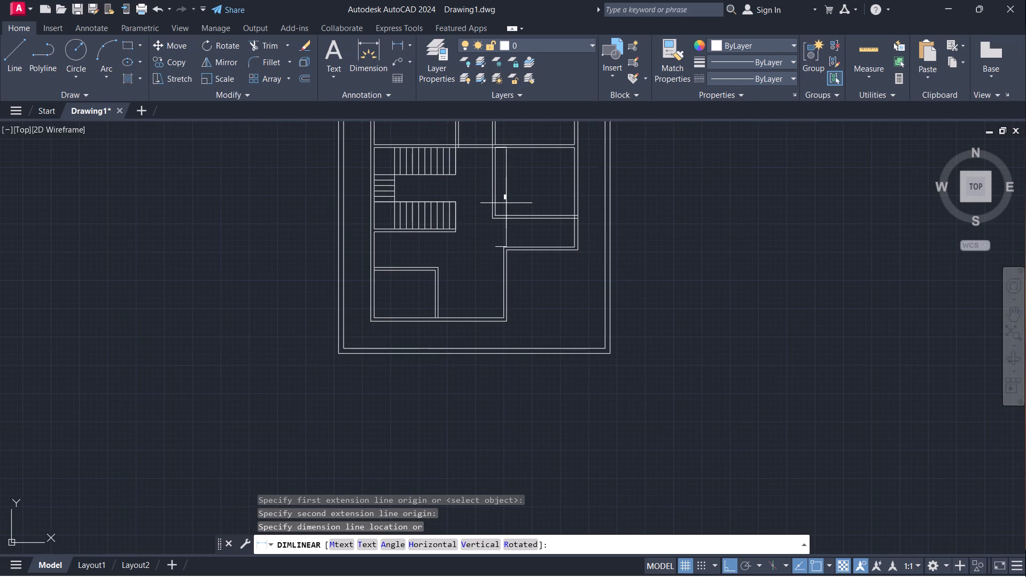
pyautogui.press('Escape')
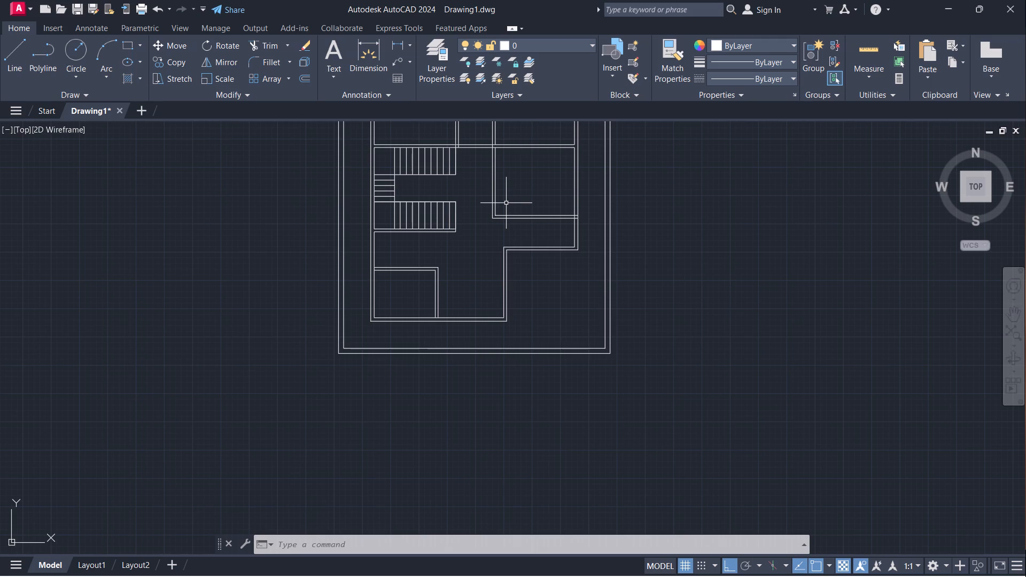
# Examine the floor plan around the staircase, the east room, the southwest room and the notched southeast corner.
pyautogui.scroll(-2, 506, 203)
pyautogui.scroll(3, 513, 203)
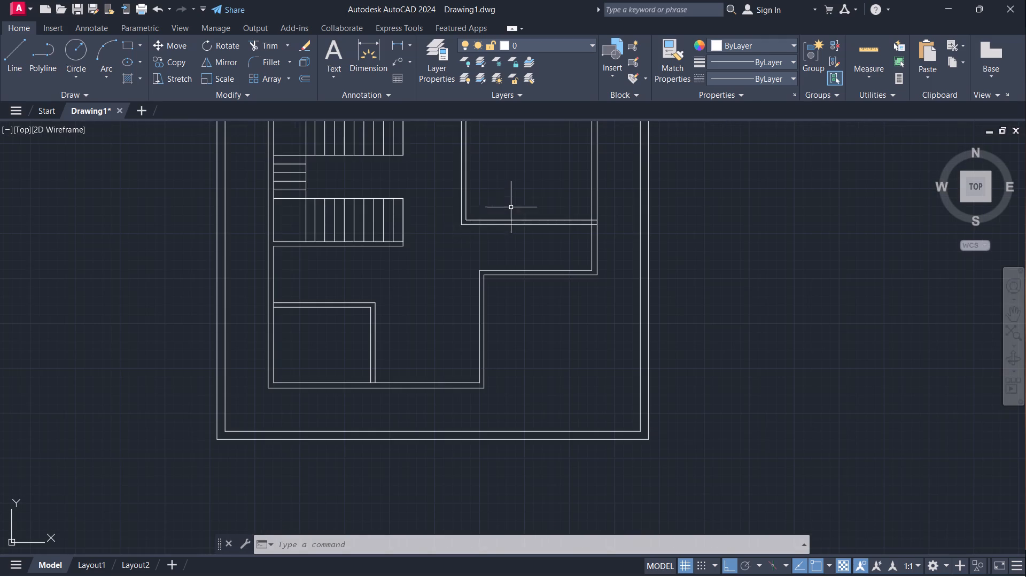
pyautogui.scroll(-1, 475, 199)
pyautogui.moveTo(494, 195); pyautogui.dragTo(494, 195, button='middle')
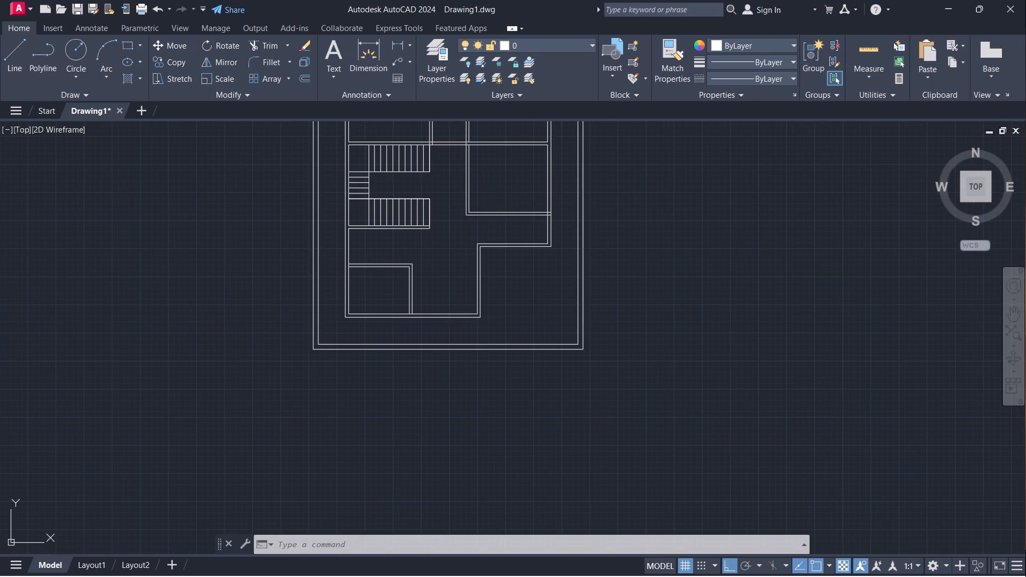
pyautogui.moveTo(494, 195); pyautogui.dragTo(490, 253, button='middle')
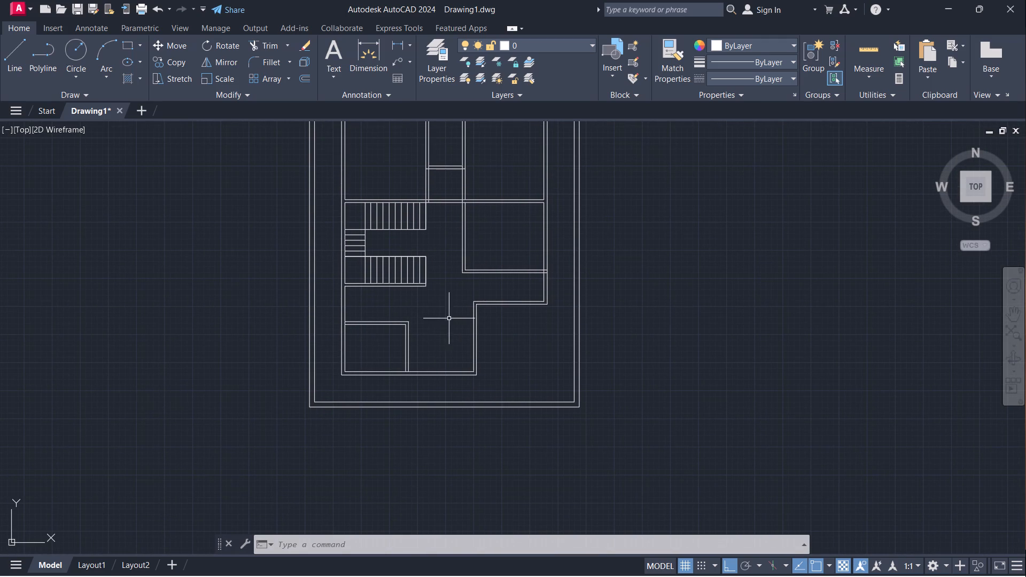
pyautogui.scroll(2, 405, 358)
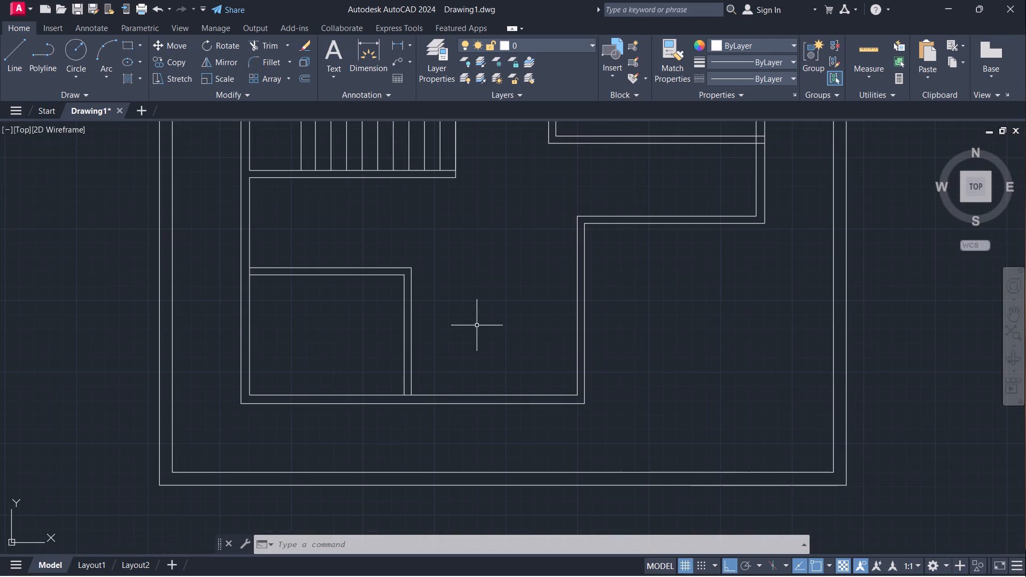
pyautogui.scroll(-1, 515, 304)
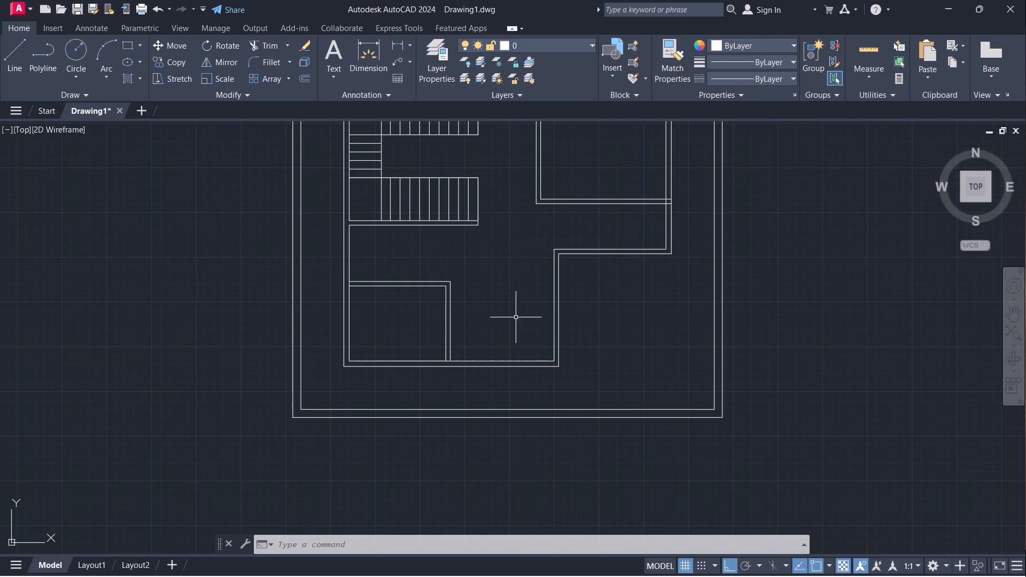
# Measure the horizontal distance along the south wall from the southwest room's east partition to the notch's vertical wall.
pyautogui.click(395, 39)
pyautogui.click(453, 361)
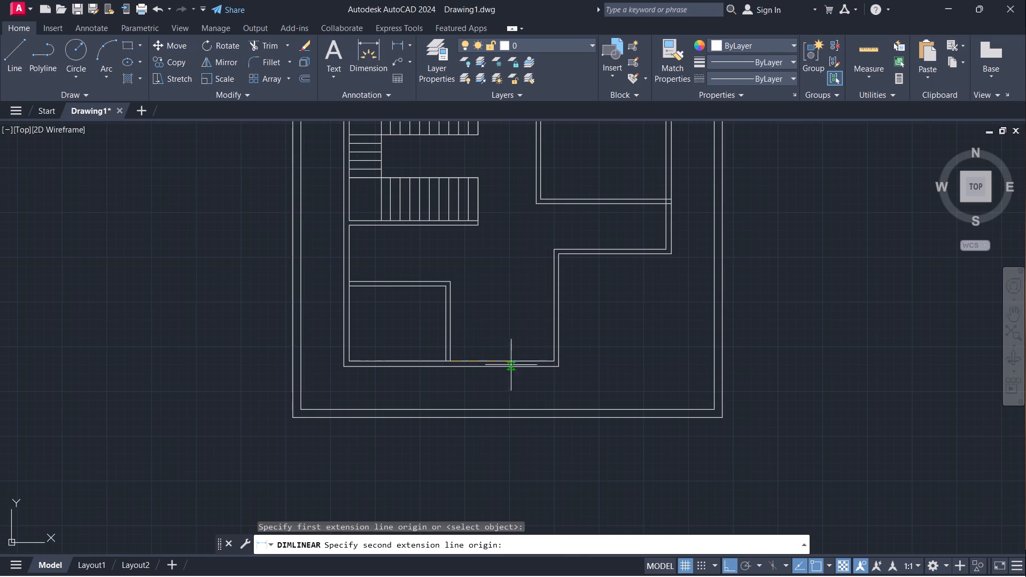
pyautogui.click(554, 364)
pyautogui.scroll(5, 507, 342)
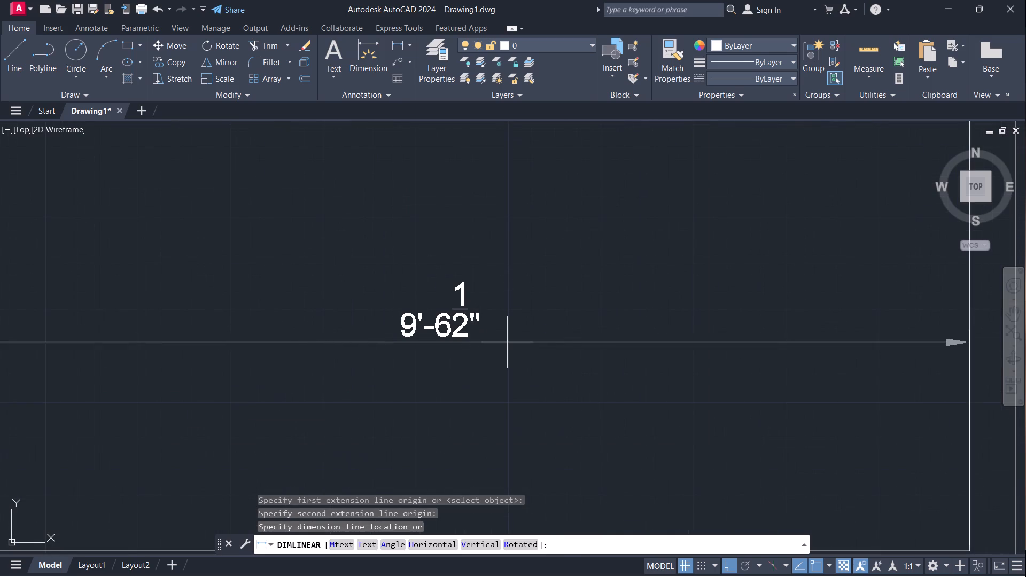
pyautogui.scroll(-2, 508, 342)
pyautogui.press('Escape')
pyautogui.scroll(-3, 508, 342)
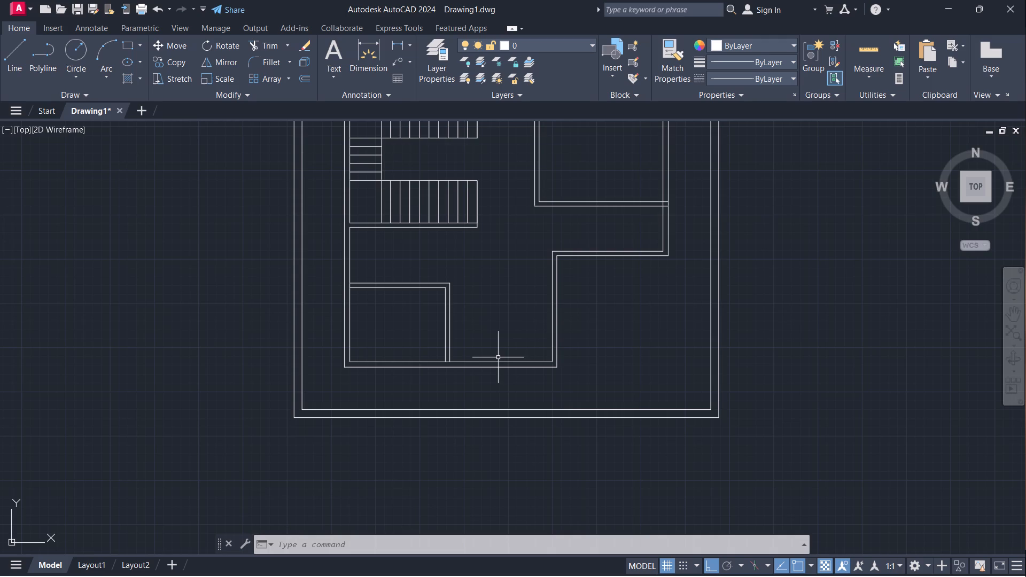
# Erase the lines of the east room's west and south walls.
pyautogui.scroll(-1, 518, 266)
pyautogui.moveTo(511, 261); pyautogui.dragTo(490, 285, button='middle')
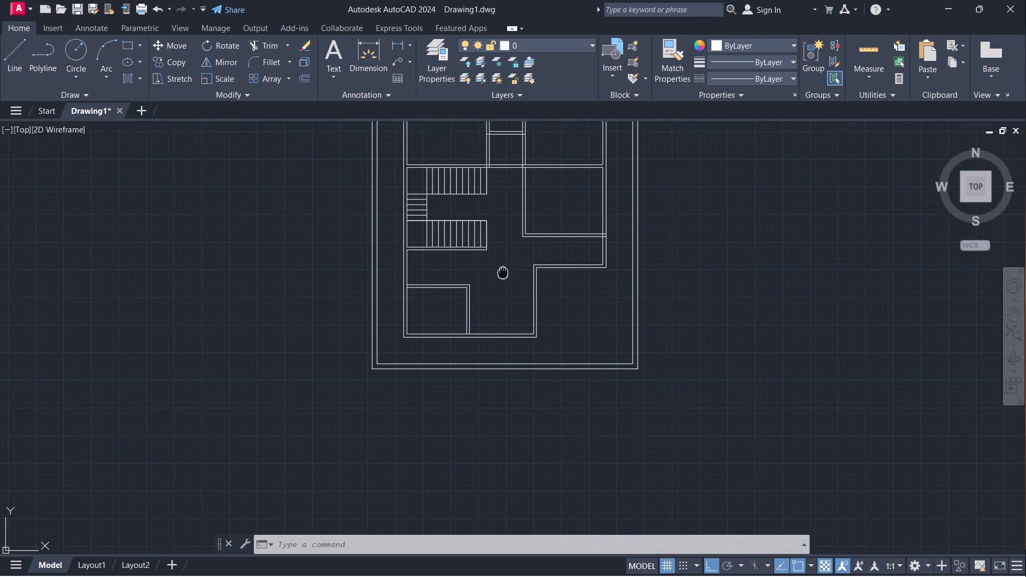
pyautogui.moveTo(490, 285); pyautogui.dragTo(438, 371, button='middle')
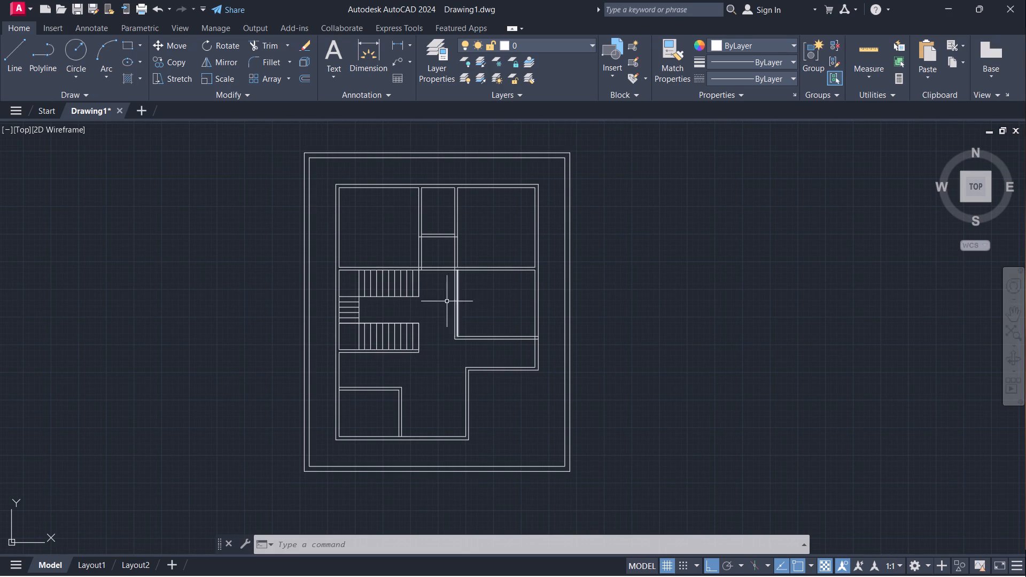
pyautogui.click(504, 345)
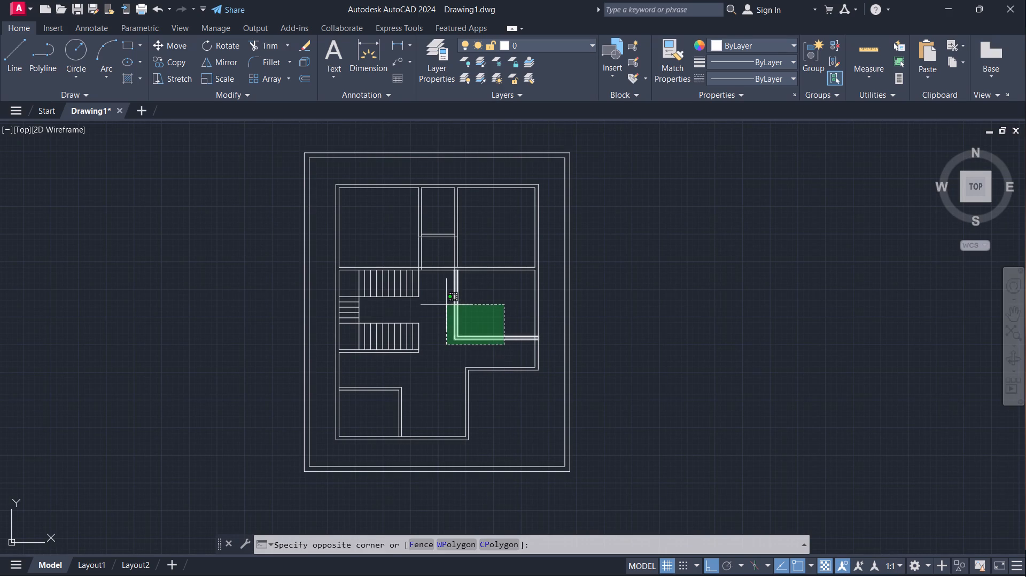
pyautogui.click(446, 305)
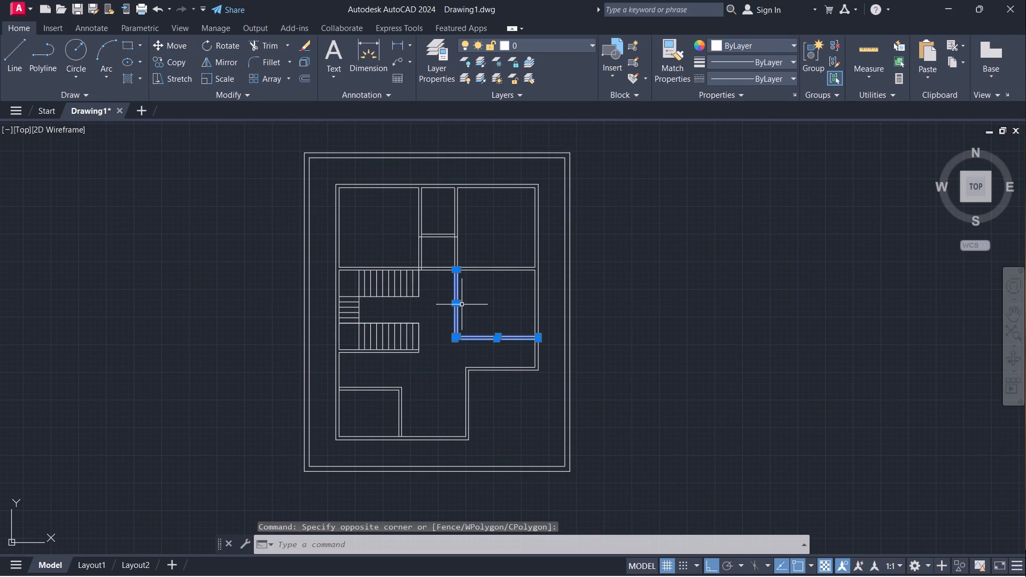
pyautogui.press('e')
pyautogui.press('Return')
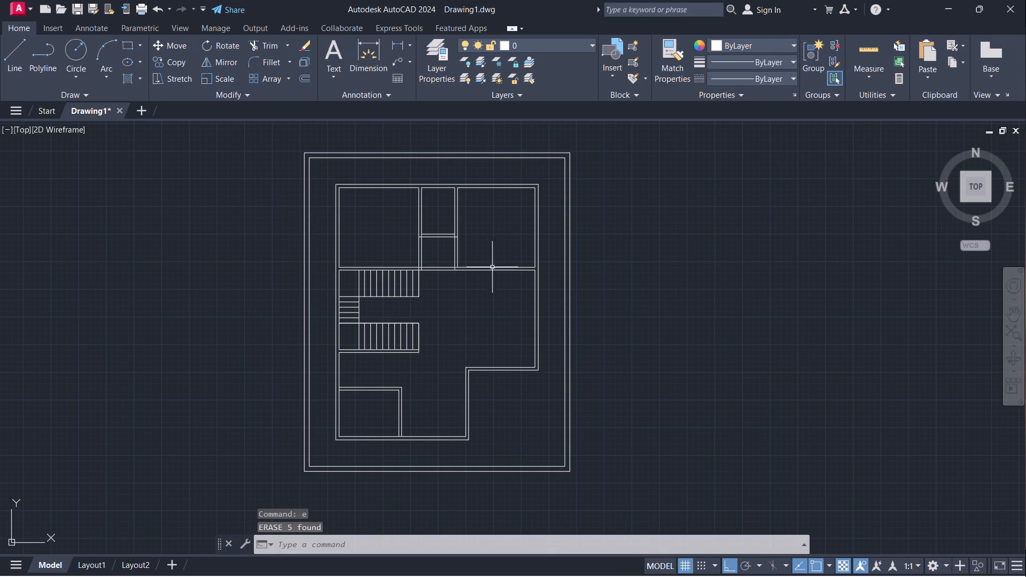
# Offset the lower line of the horizontal inner wall 7' to the south.
pyautogui.scroll(3, 494, 271)
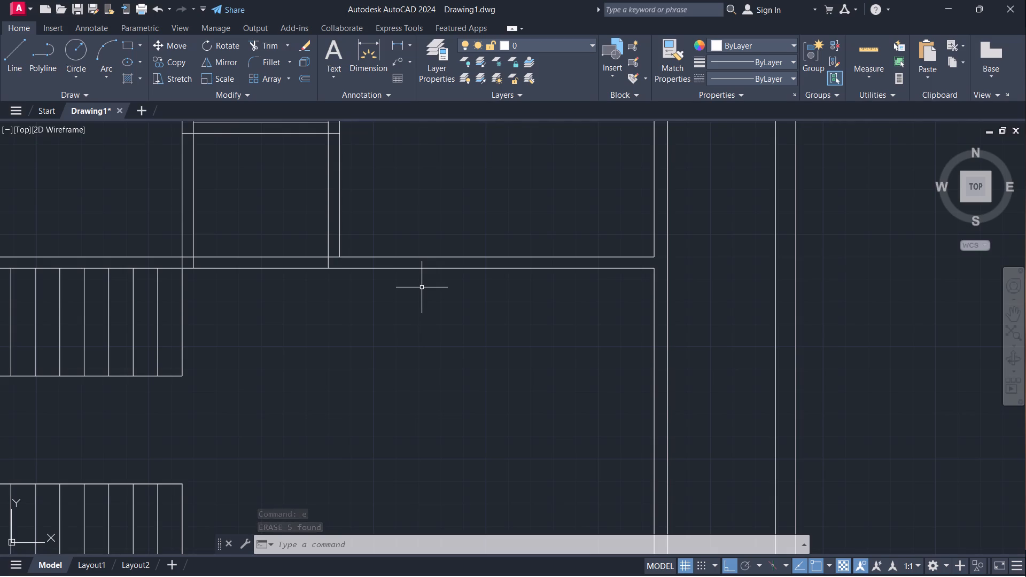
pyautogui.press('o')
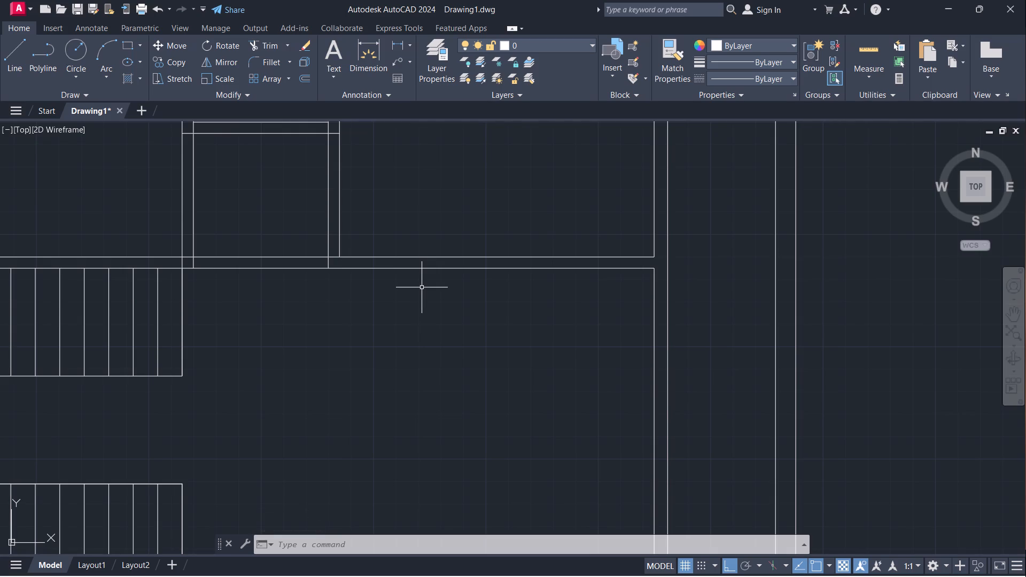
pyautogui.press('Return')
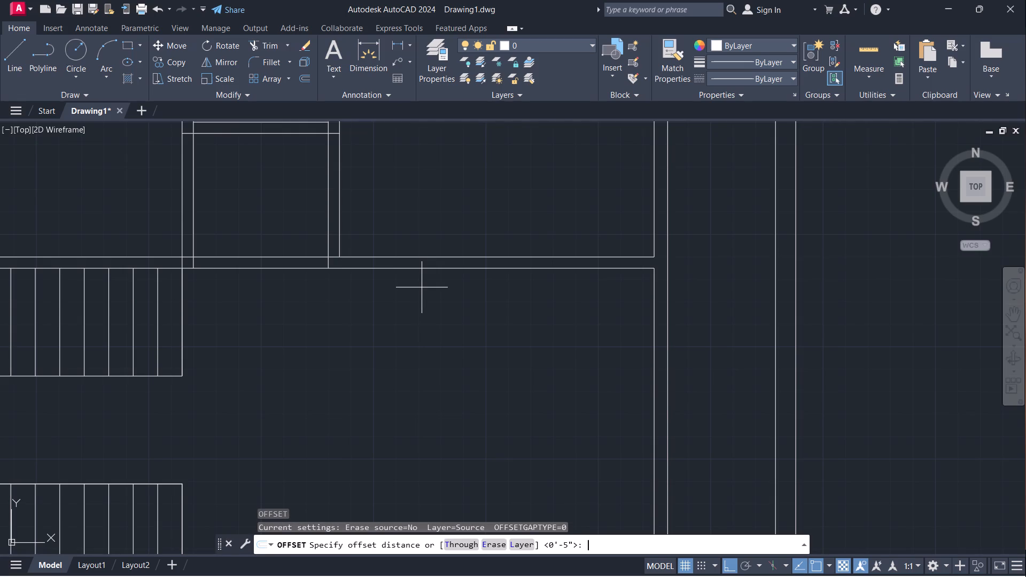
pyautogui.click(455, 270)
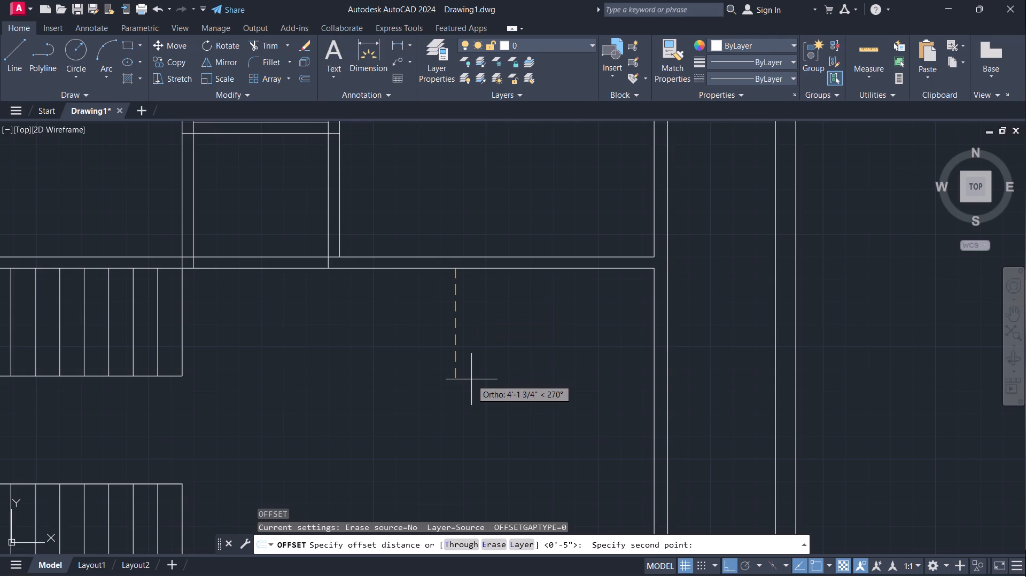
pyautogui.scroll(-1, 471, 379)
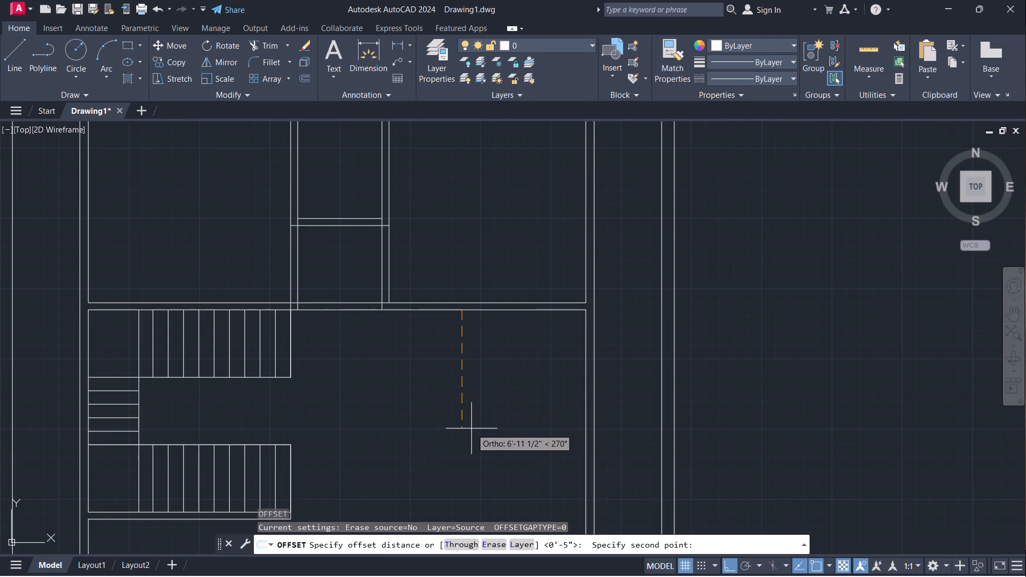
pyautogui.press('8')
pyautogui.press('BackSpace')
pyautogui.write("7'")
pyautogui.press('Return')
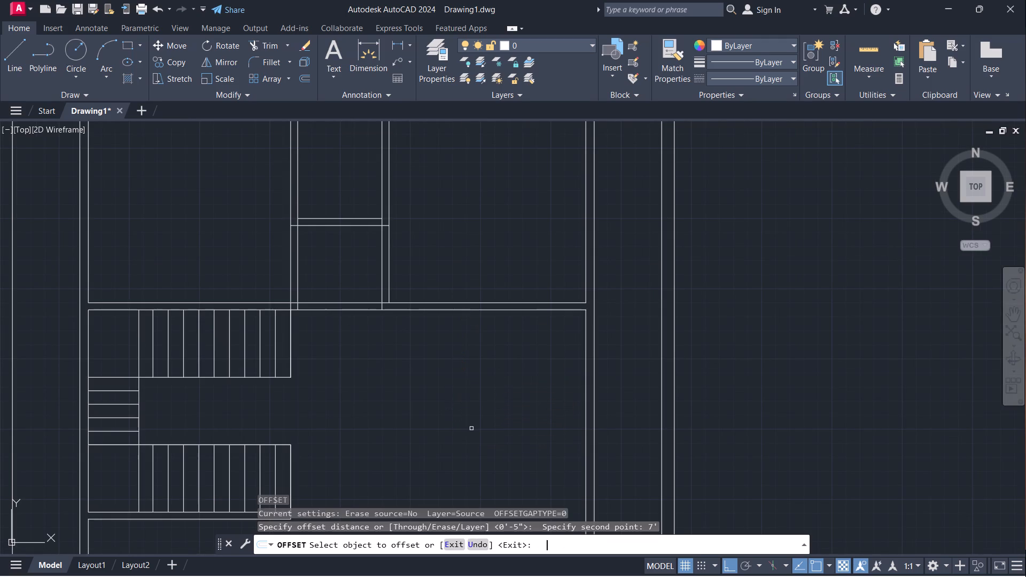
pyautogui.click(523, 310)
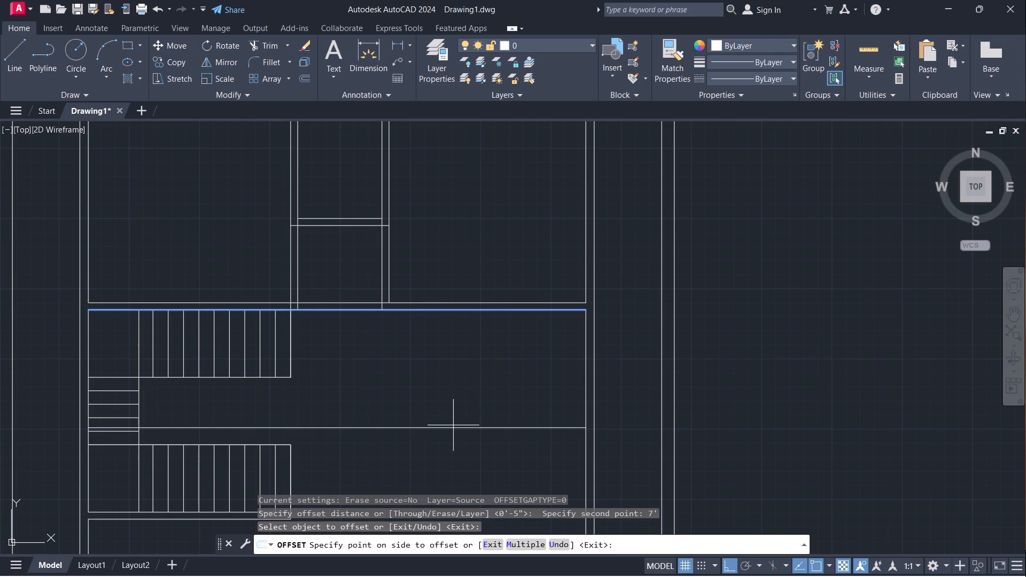
pyautogui.click(453, 425)
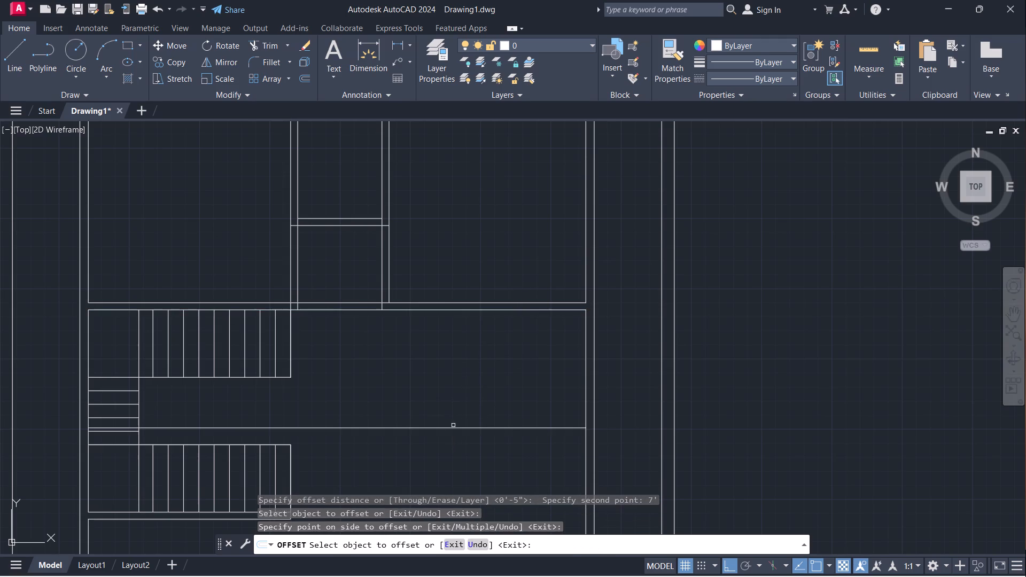
pyautogui.scroll(-1, 506, 381)
pyautogui.moveTo(492, 431); pyautogui.dragTo(508, 368, button='middle')
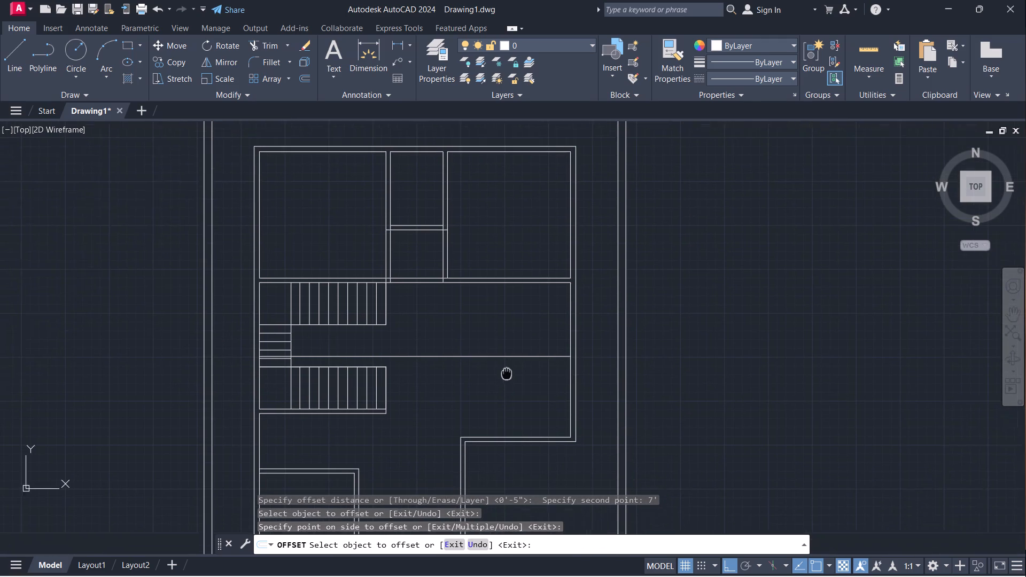
pyautogui.moveTo(508, 368); pyautogui.dragTo(509, 367, button='middle')
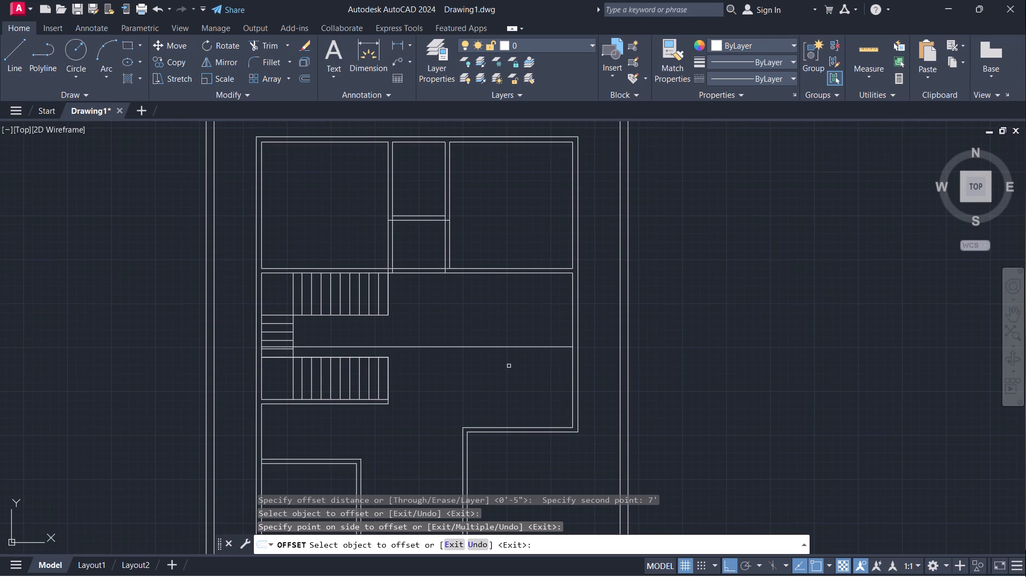
pyautogui.press('Escape')
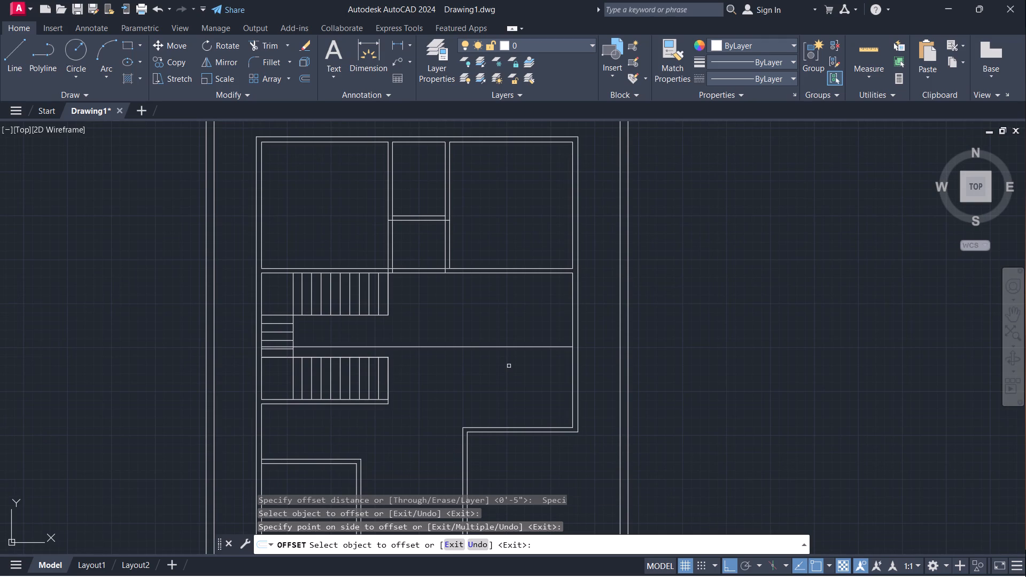
# Offset the new full-width horizontal line 5" to the south to form the second face of the wall.
pyautogui.press('space')
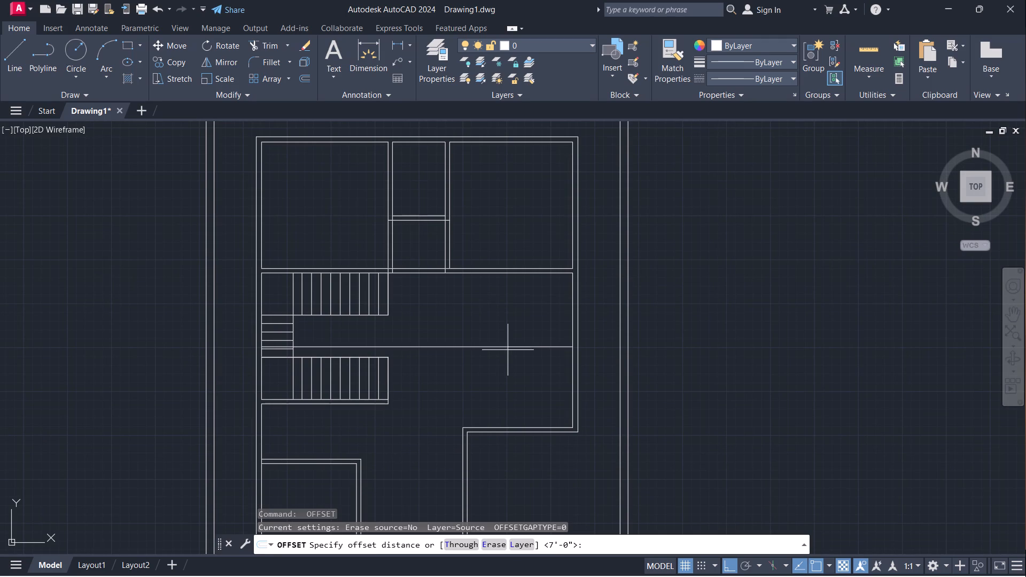
pyautogui.moveTo(506, 348); pyautogui.dragTo(504, 353)
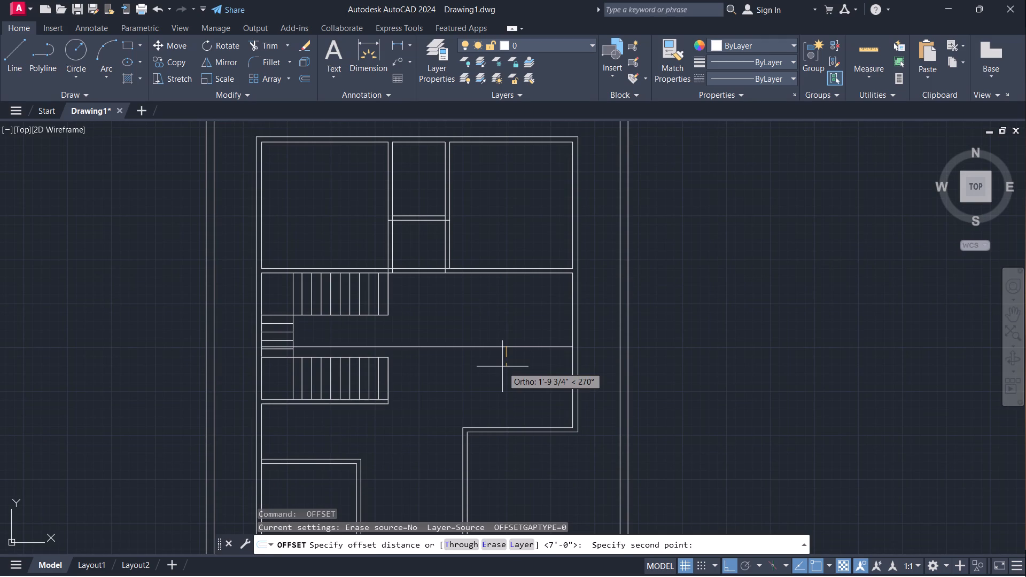
pyautogui.press('5')
pyautogui.press('Return')
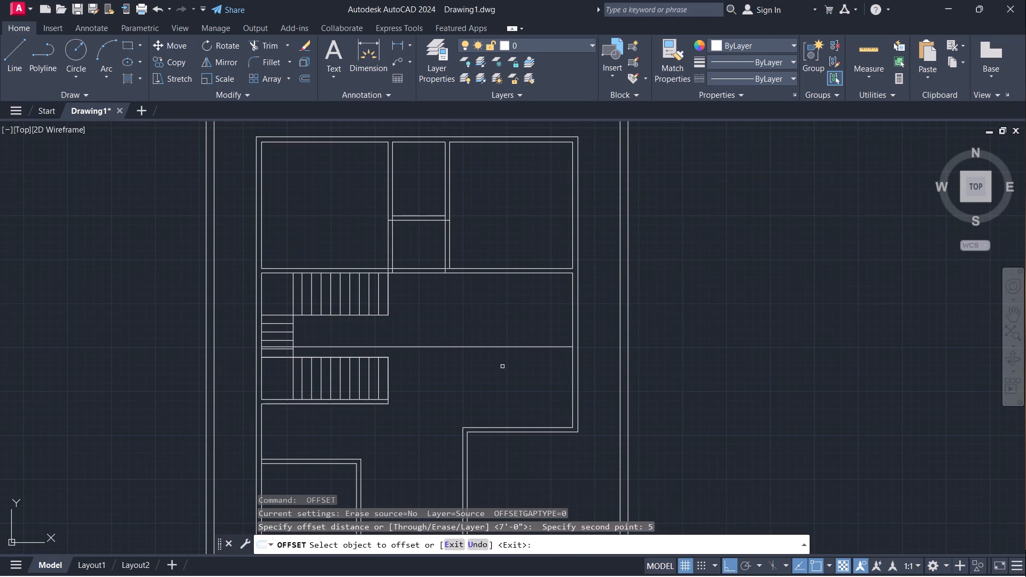
pyautogui.click(501, 346)
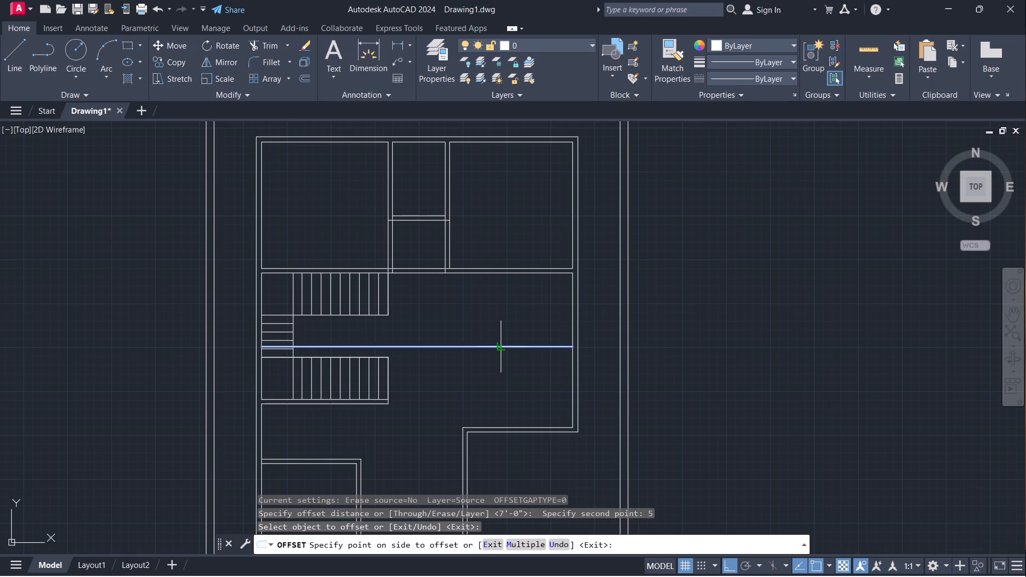
pyautogui.click(498, 361)
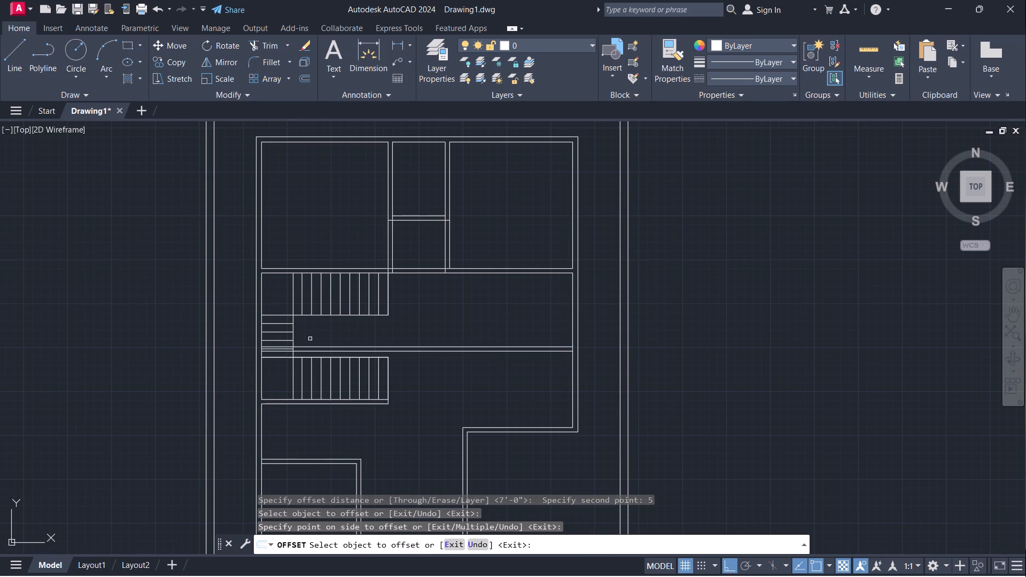
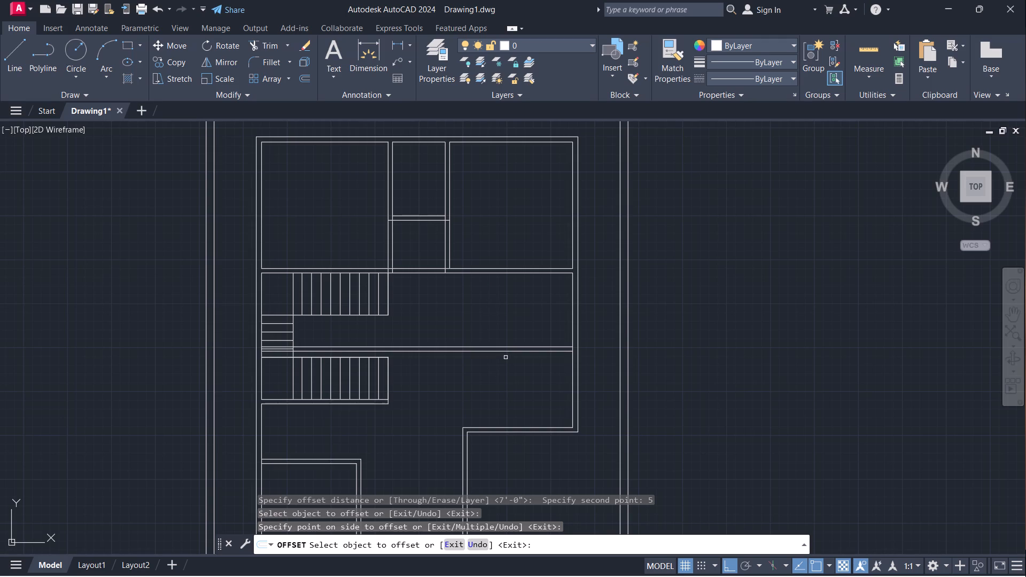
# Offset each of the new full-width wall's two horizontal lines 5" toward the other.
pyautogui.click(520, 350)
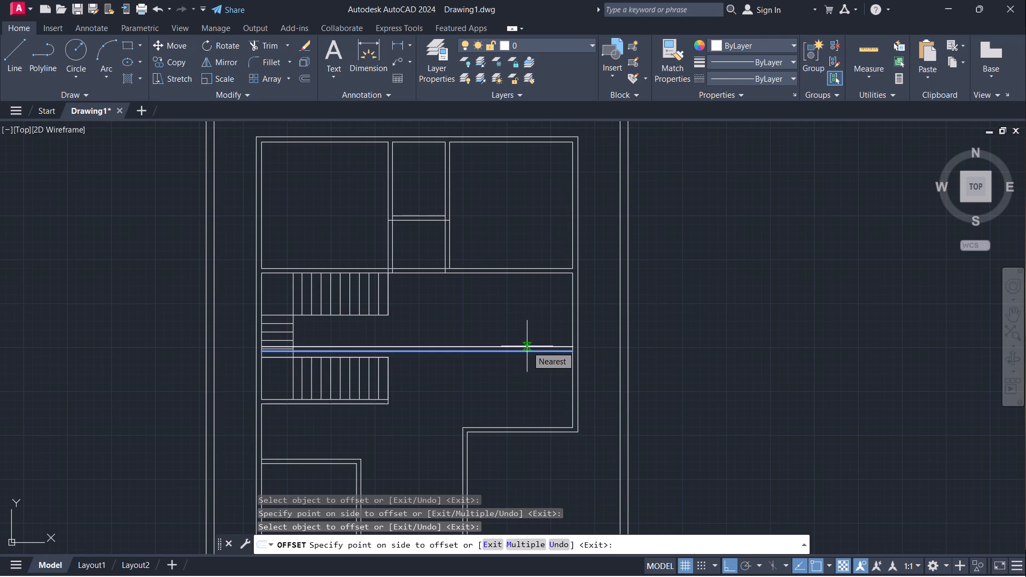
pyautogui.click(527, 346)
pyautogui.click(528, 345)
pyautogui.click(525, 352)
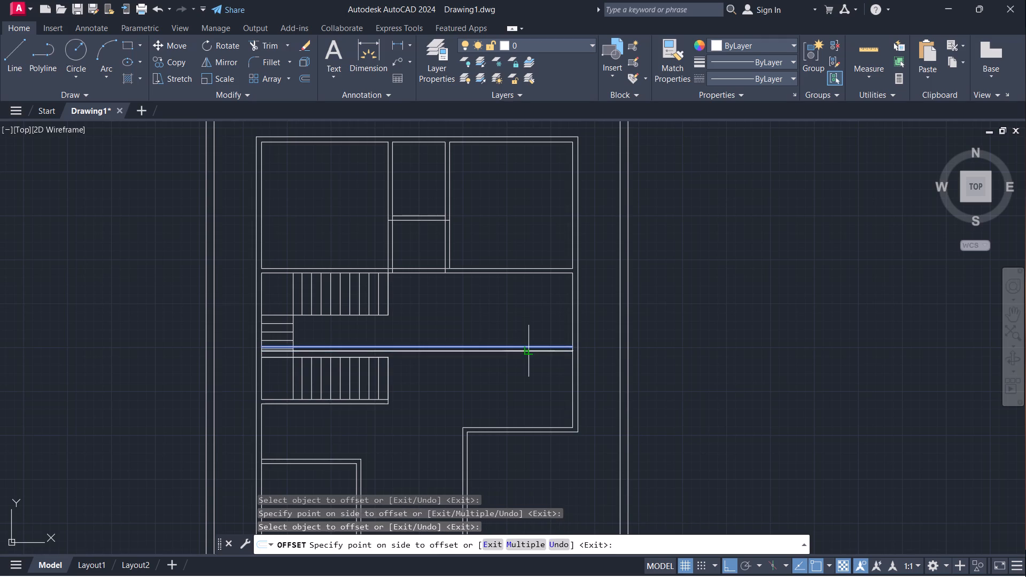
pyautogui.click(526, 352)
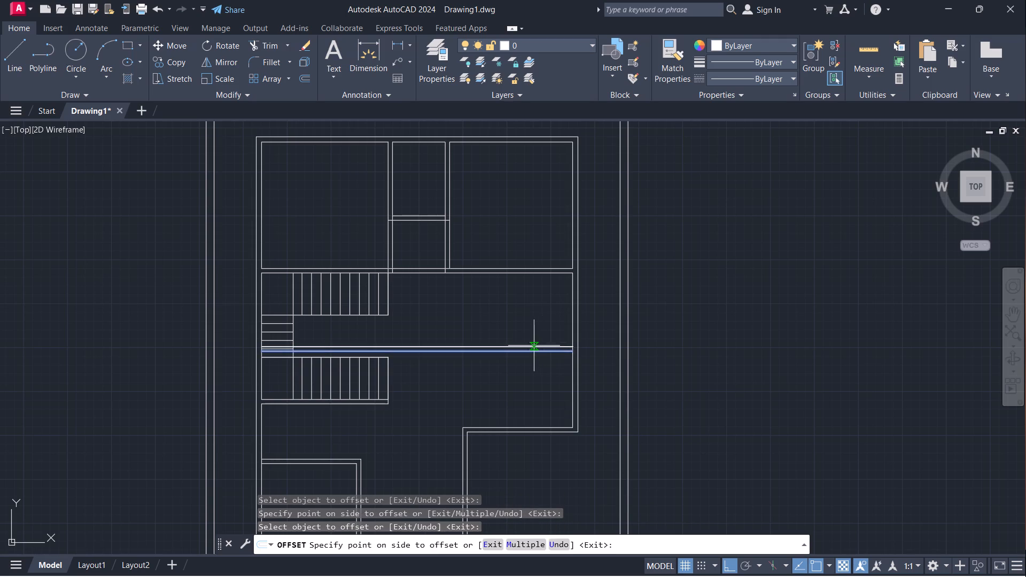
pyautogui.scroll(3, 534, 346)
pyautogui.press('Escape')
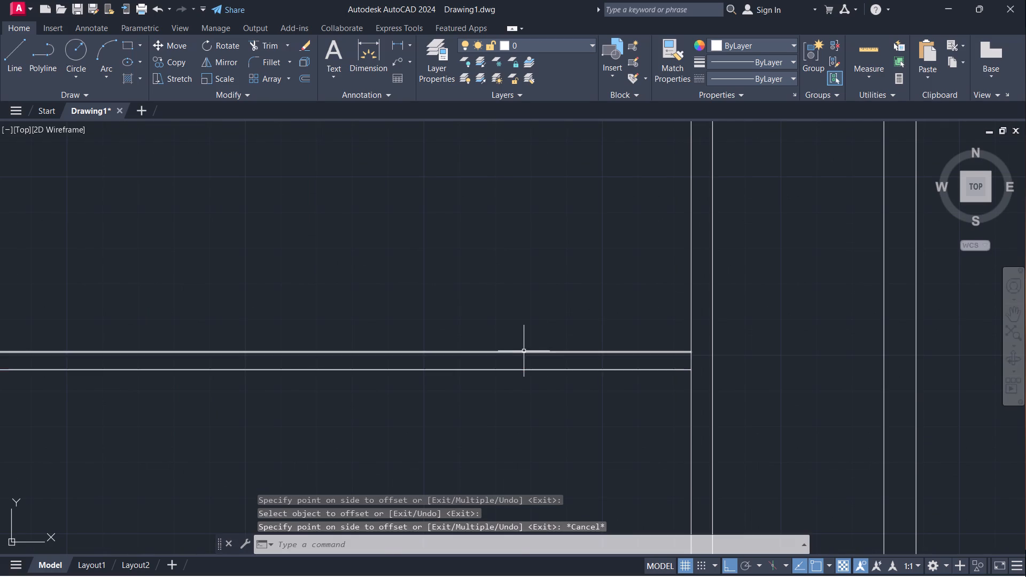
# Erase all lines of the new full-width horizontal wall that crosses the staircase.
pyautogui.moveTo(549, 329); pyautogui.dragTo(541, 334)
pyautogui.click(486, 401)
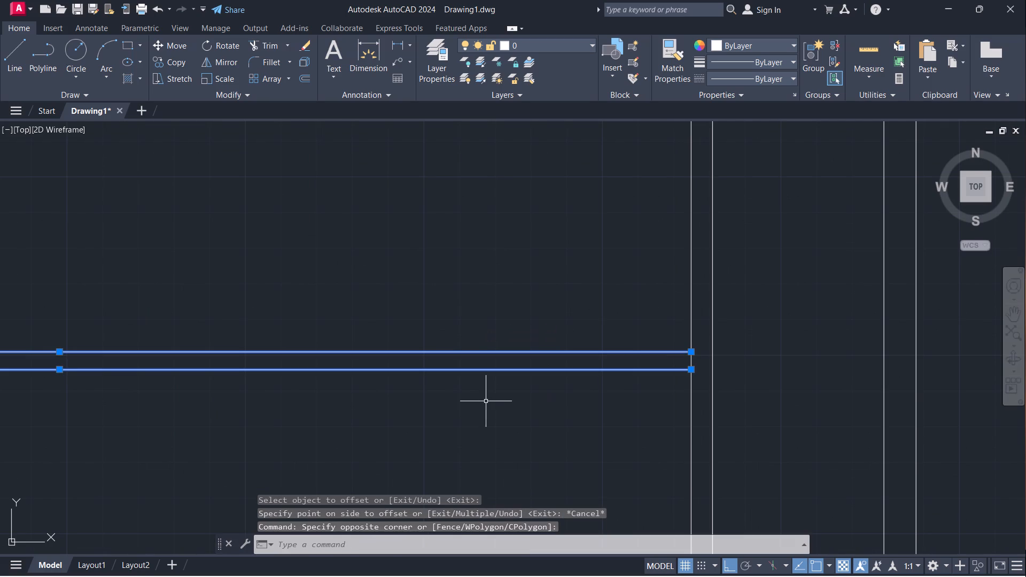
pyautogui.write('de')
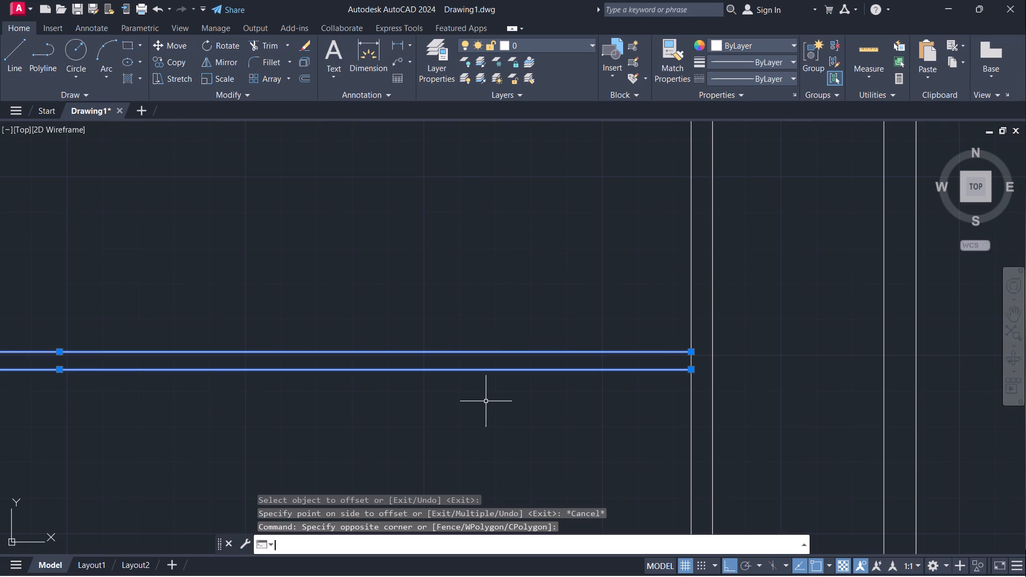
pyautogui.press('BackSpace')
pyautogui.press('BackSpace')
pyautogui.press('e')
pyautogui.press('Return')
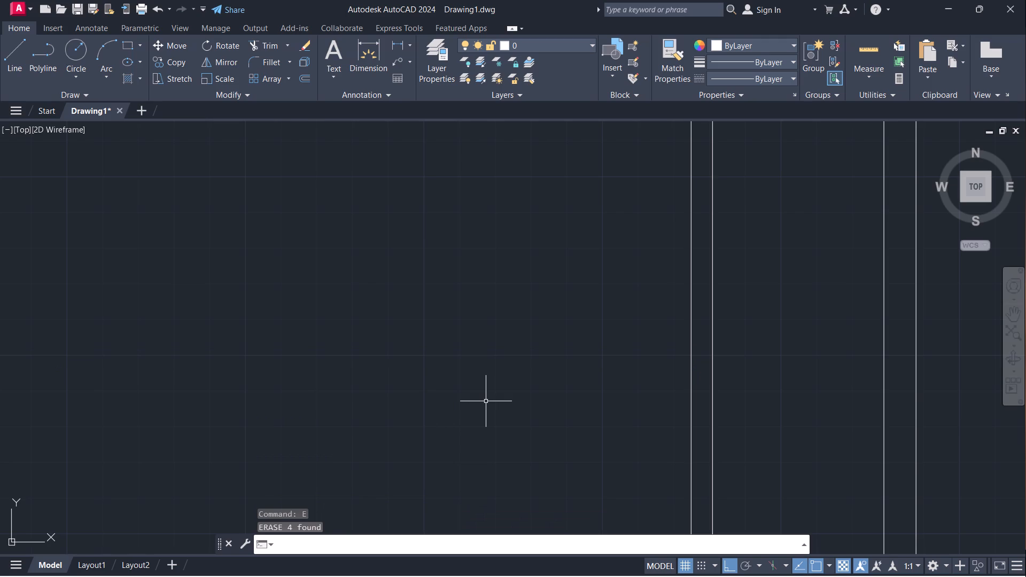
pyautogui.press('Escape')
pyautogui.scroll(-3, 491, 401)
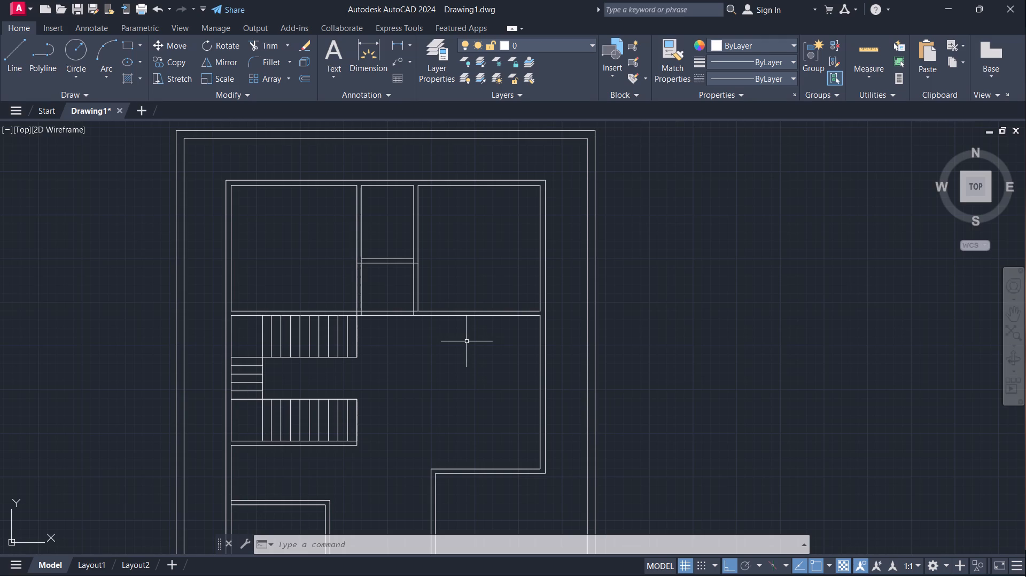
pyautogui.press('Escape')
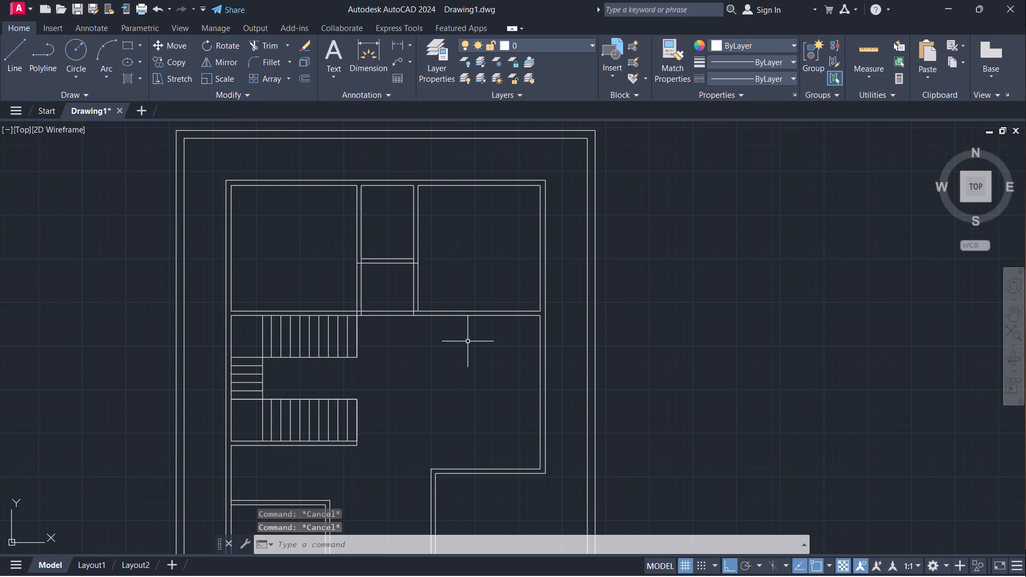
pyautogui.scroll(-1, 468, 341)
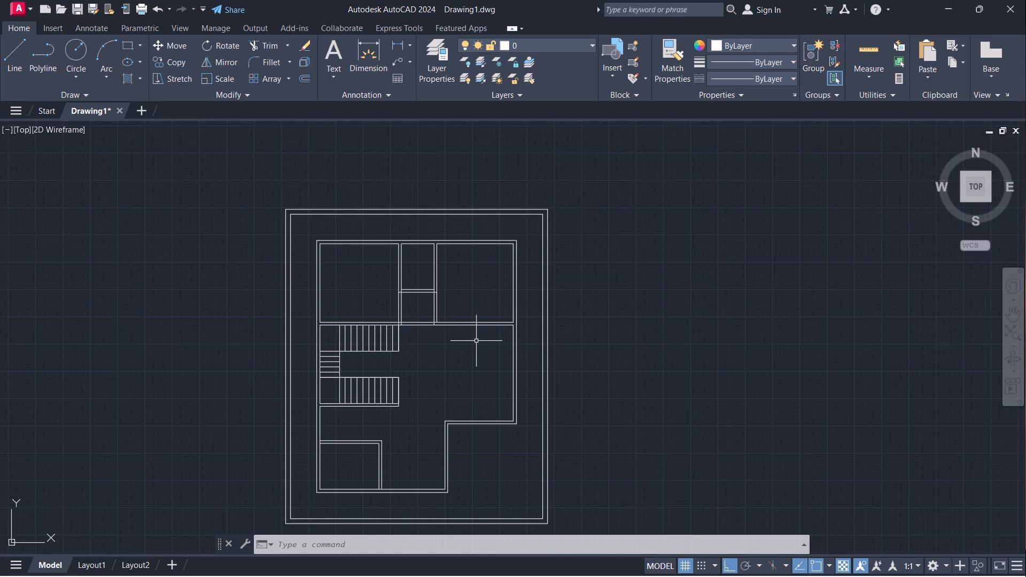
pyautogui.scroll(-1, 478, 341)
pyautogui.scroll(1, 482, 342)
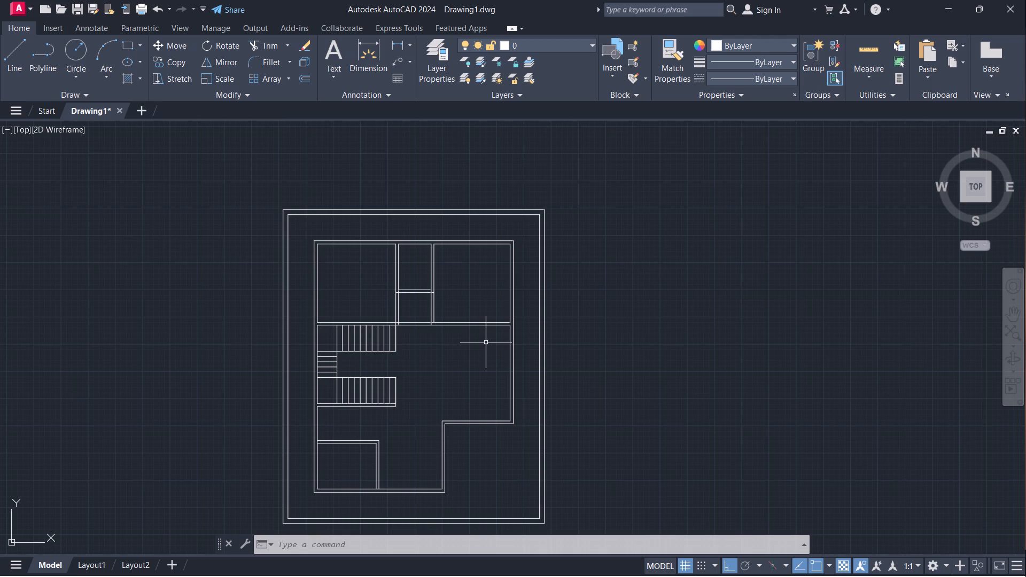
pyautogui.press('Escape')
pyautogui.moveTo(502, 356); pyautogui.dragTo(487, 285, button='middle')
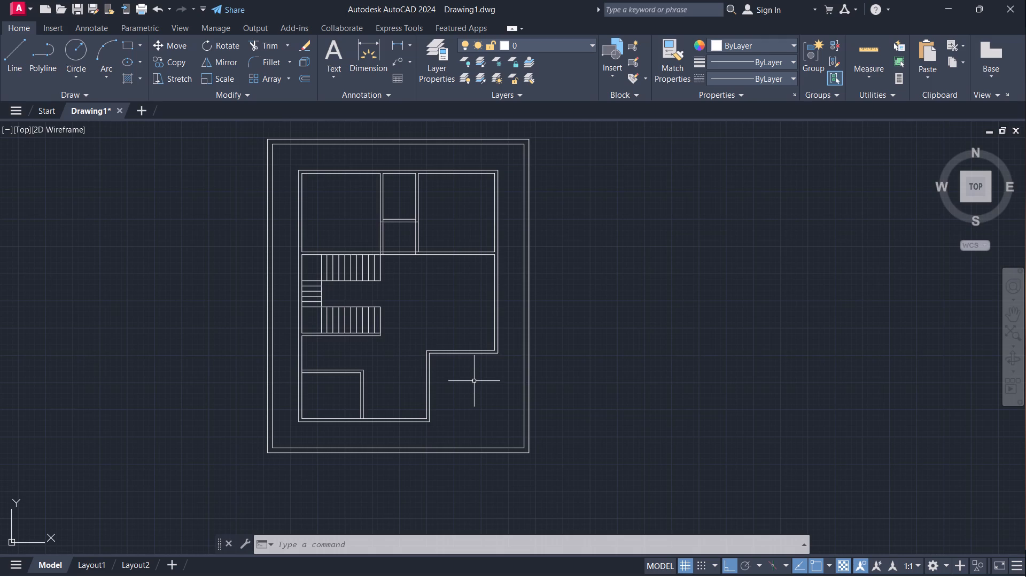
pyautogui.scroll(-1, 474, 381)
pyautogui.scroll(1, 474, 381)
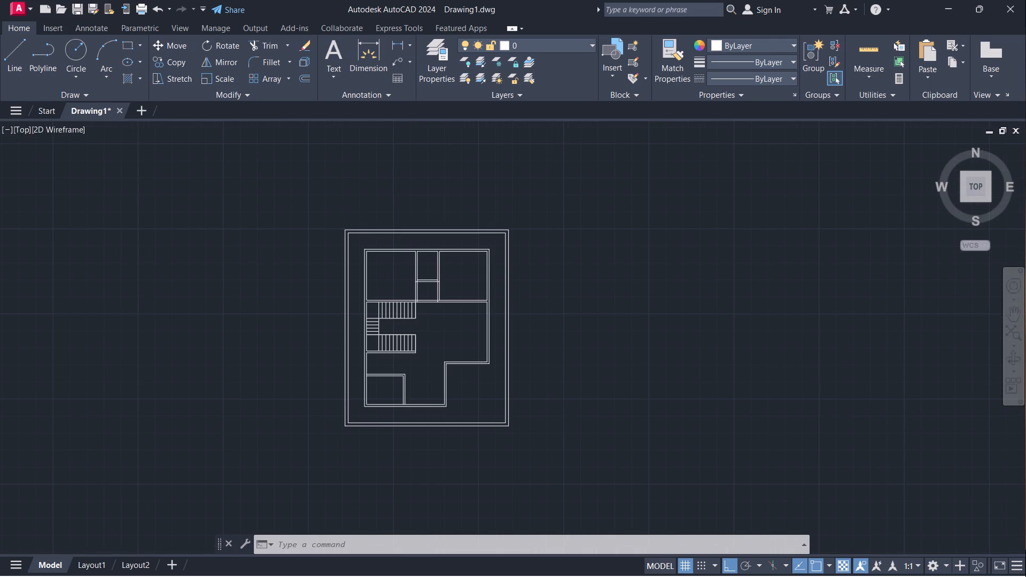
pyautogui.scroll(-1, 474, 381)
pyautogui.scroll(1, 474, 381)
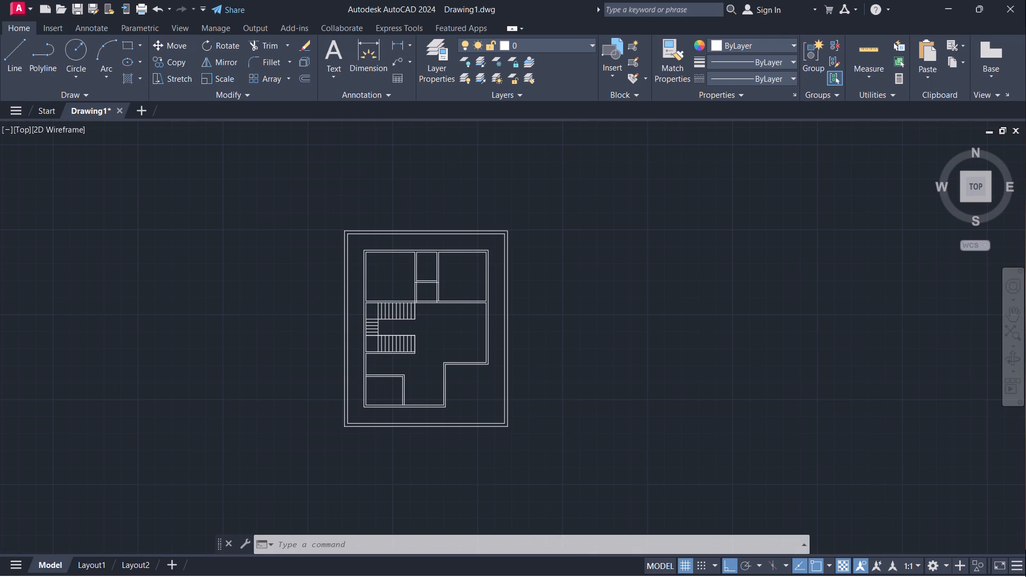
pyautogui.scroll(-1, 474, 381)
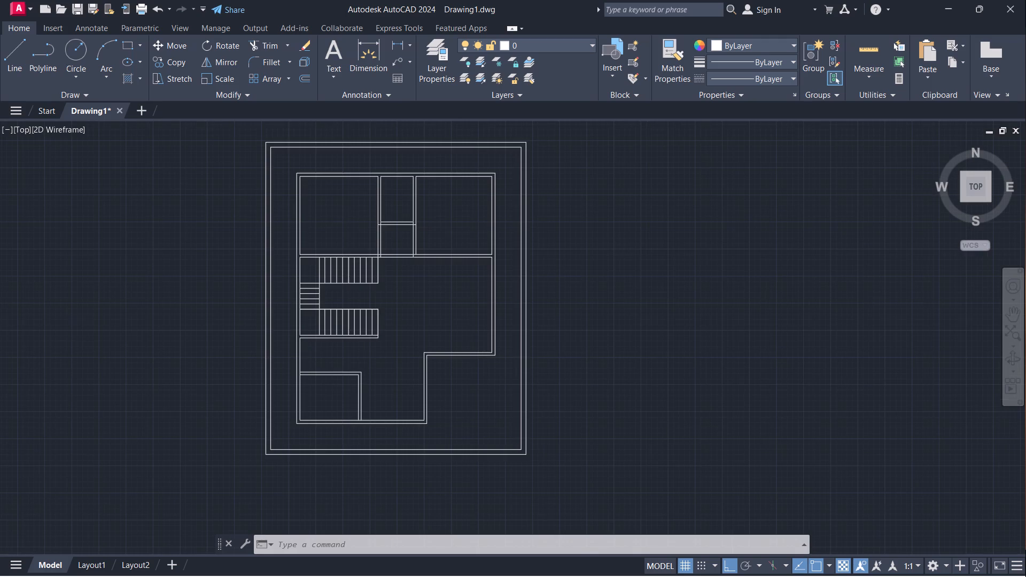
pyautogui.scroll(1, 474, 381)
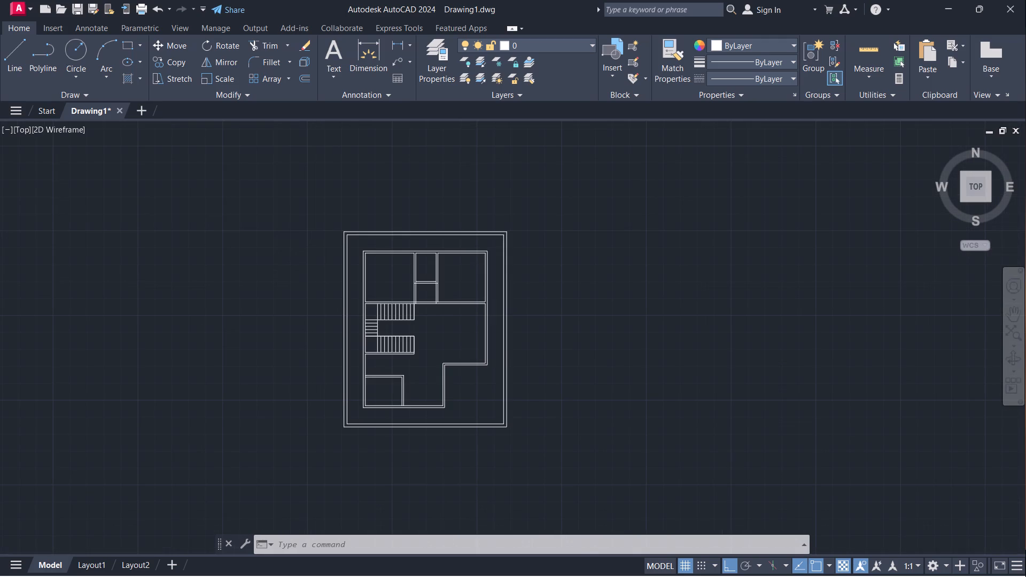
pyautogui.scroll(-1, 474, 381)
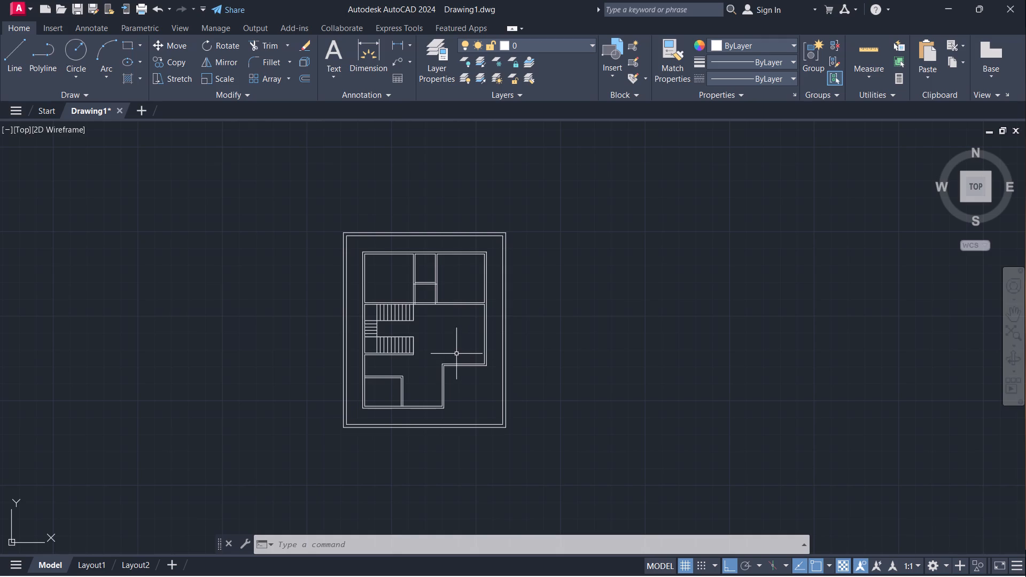
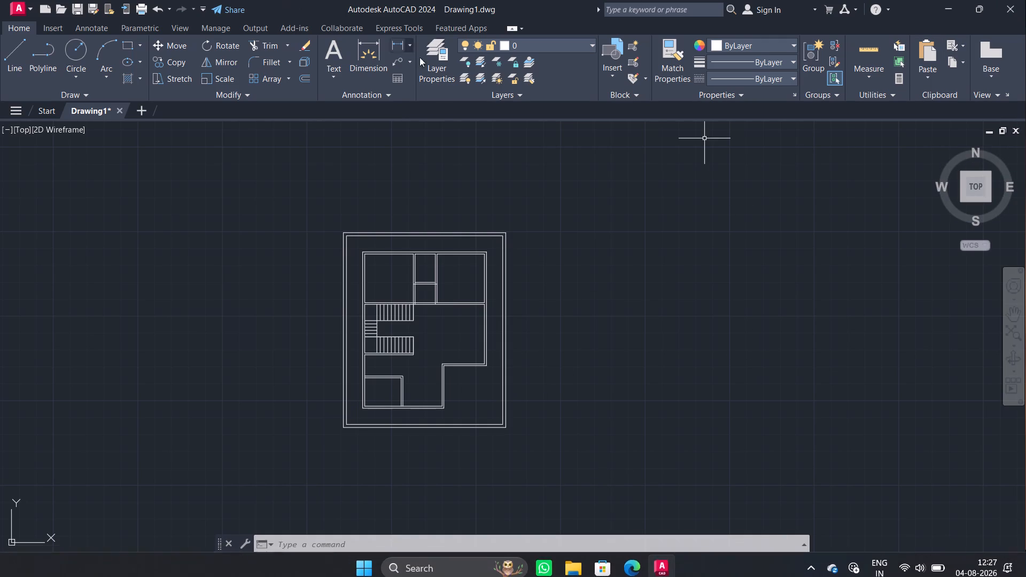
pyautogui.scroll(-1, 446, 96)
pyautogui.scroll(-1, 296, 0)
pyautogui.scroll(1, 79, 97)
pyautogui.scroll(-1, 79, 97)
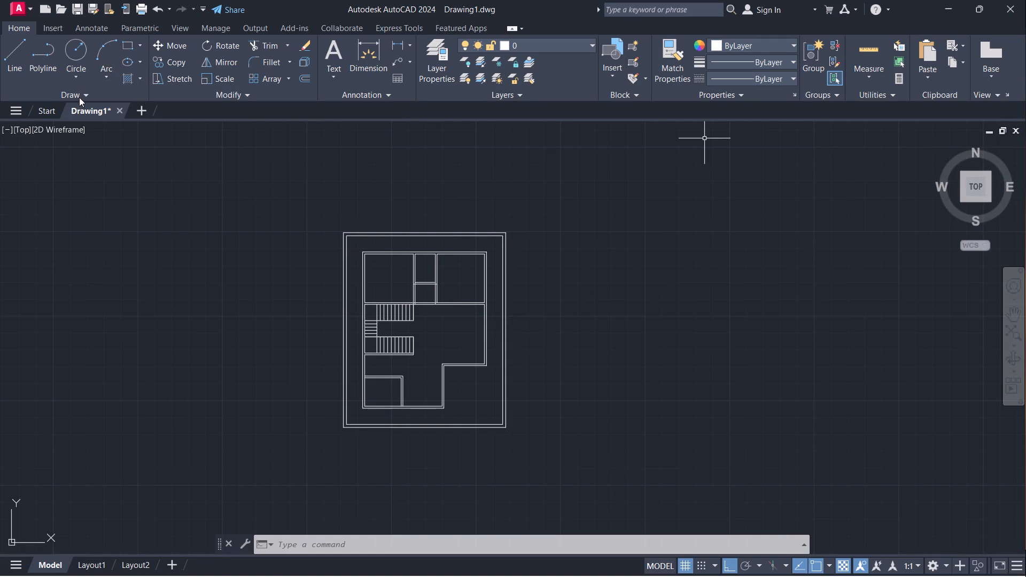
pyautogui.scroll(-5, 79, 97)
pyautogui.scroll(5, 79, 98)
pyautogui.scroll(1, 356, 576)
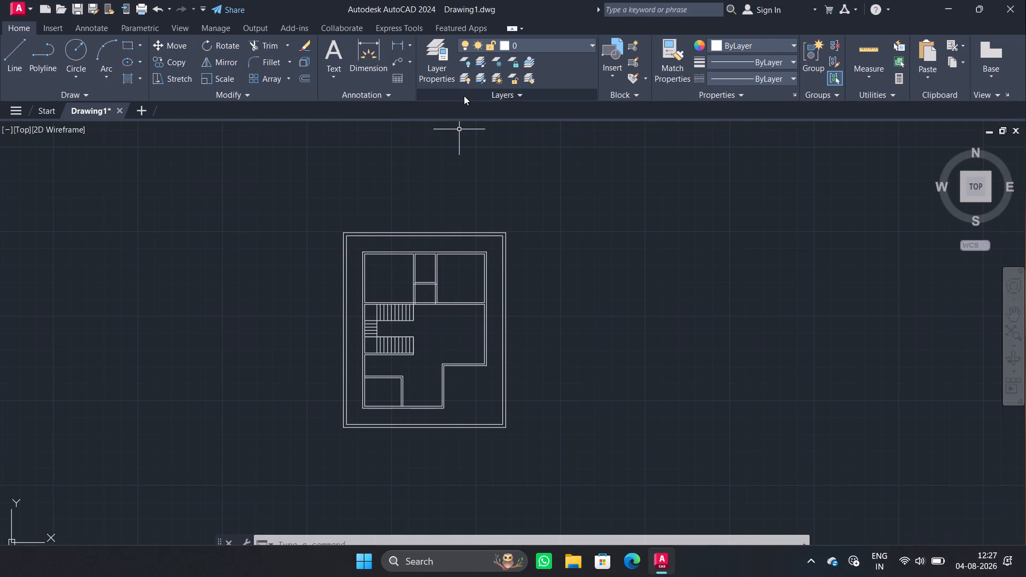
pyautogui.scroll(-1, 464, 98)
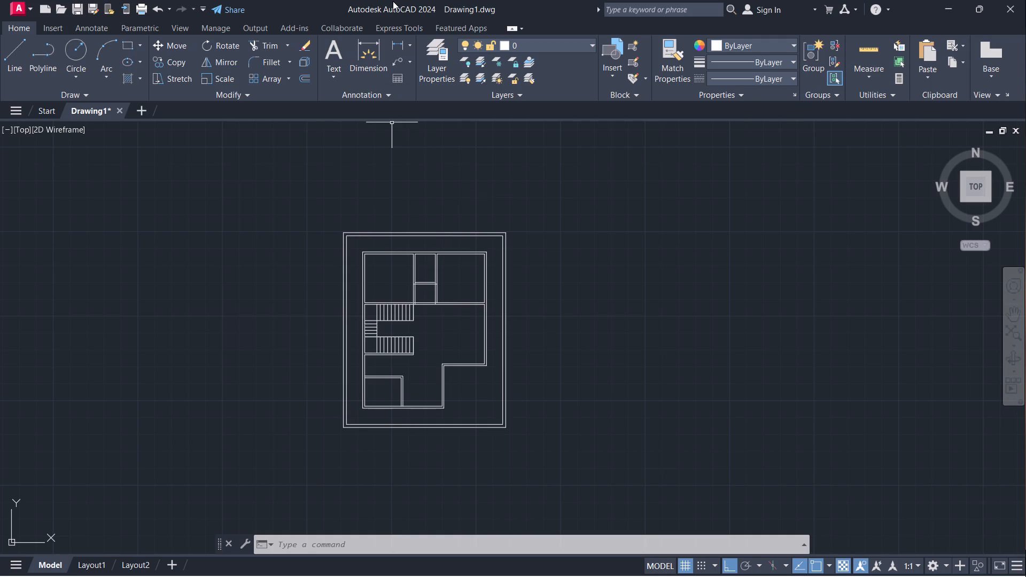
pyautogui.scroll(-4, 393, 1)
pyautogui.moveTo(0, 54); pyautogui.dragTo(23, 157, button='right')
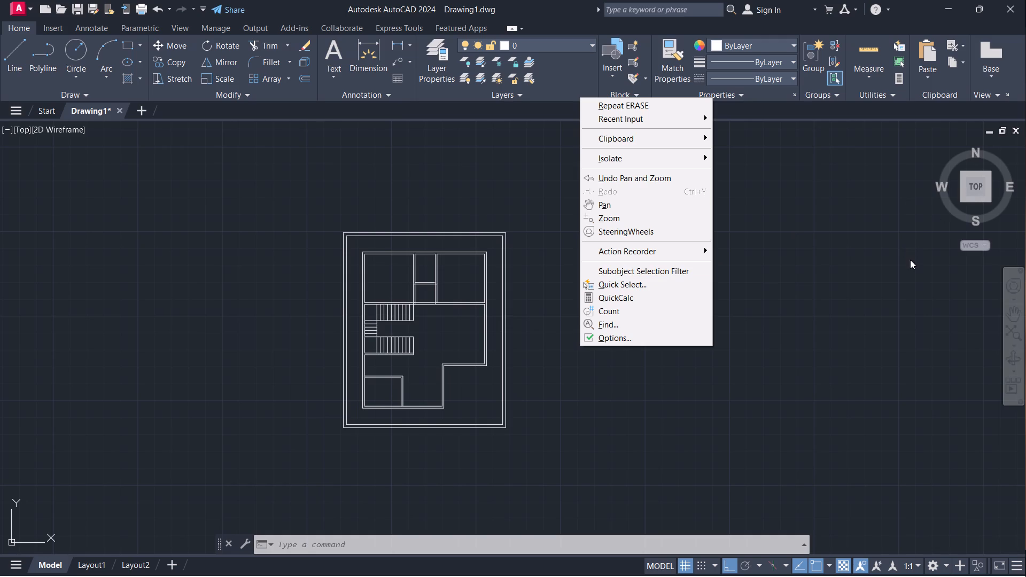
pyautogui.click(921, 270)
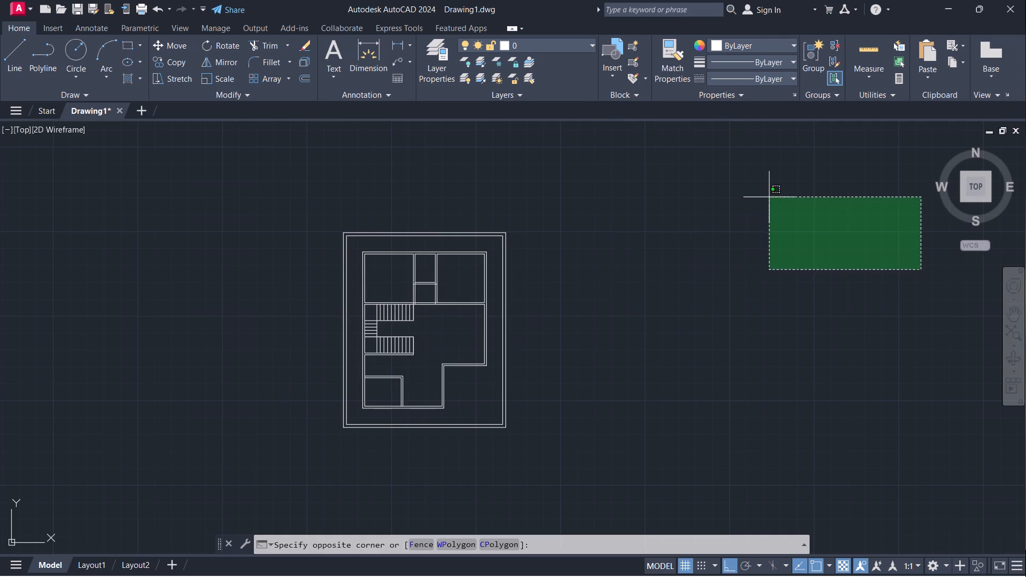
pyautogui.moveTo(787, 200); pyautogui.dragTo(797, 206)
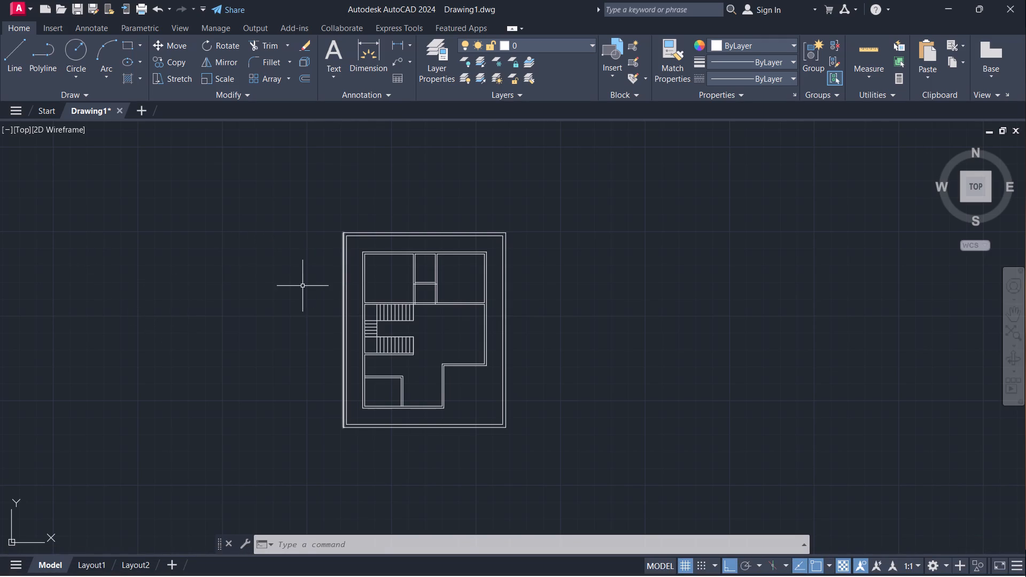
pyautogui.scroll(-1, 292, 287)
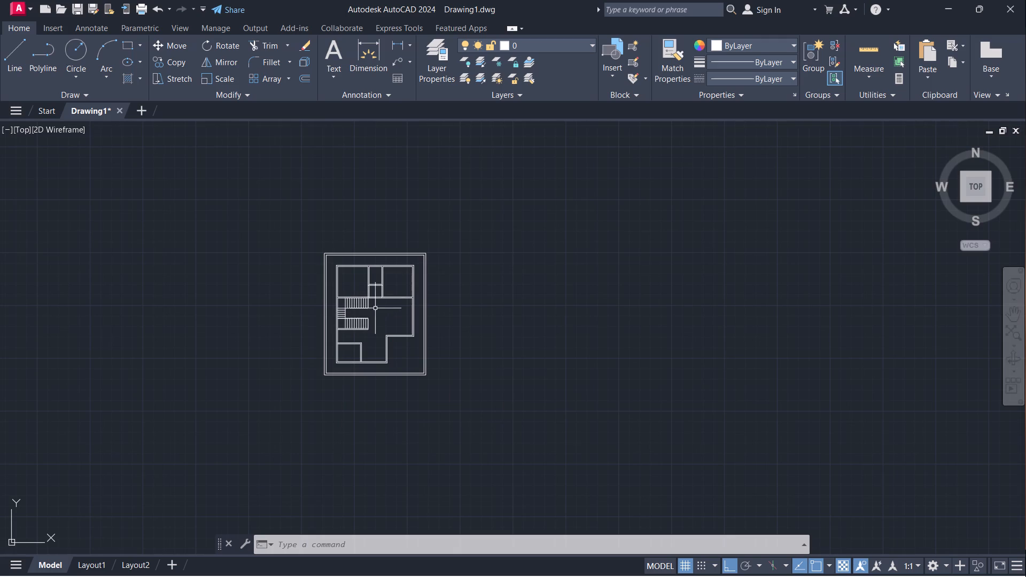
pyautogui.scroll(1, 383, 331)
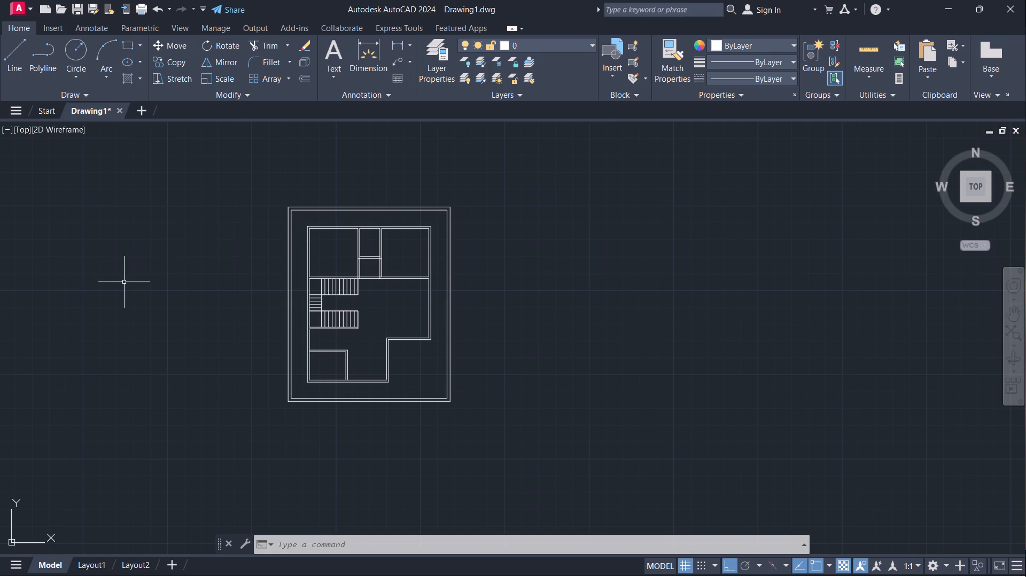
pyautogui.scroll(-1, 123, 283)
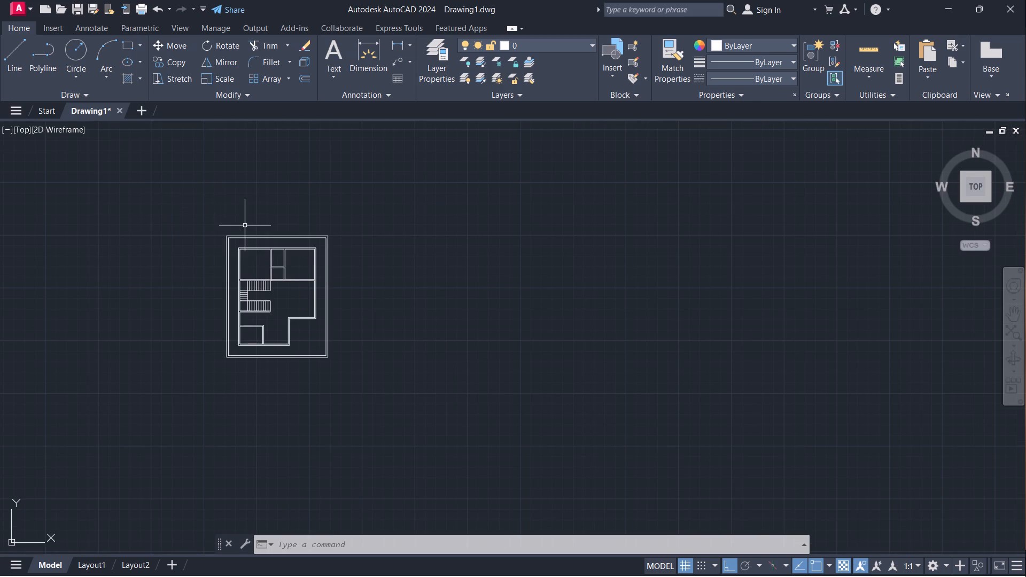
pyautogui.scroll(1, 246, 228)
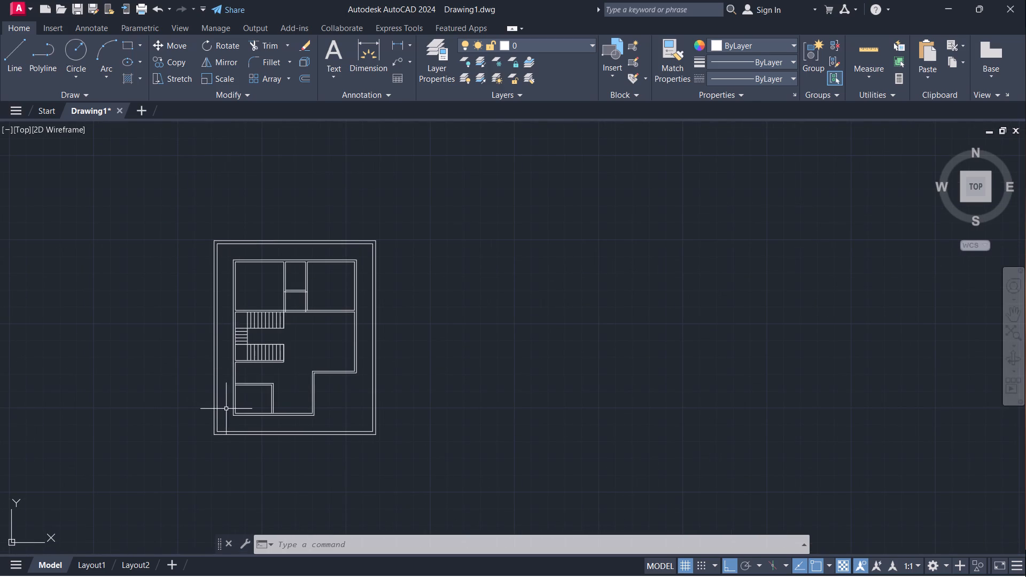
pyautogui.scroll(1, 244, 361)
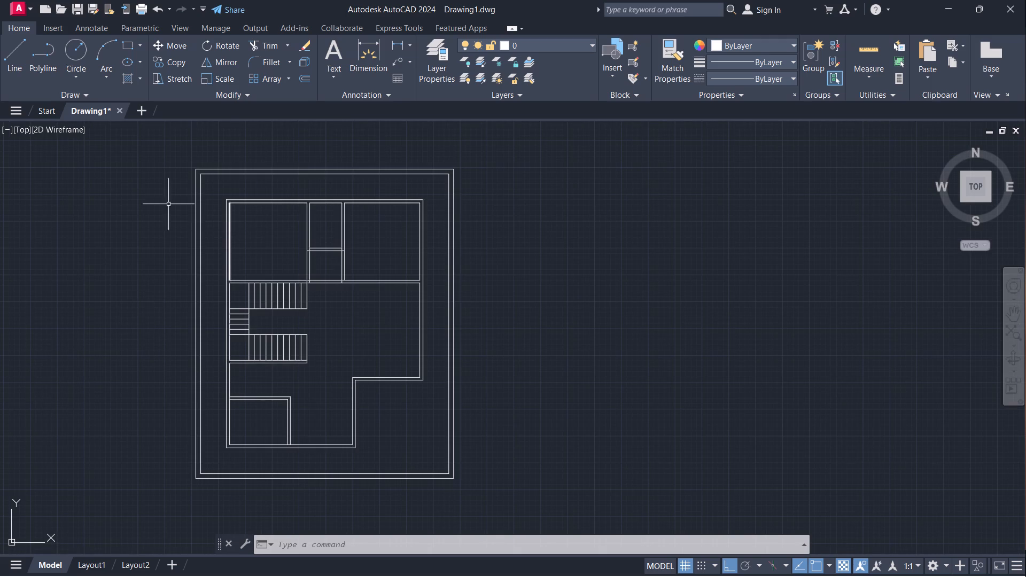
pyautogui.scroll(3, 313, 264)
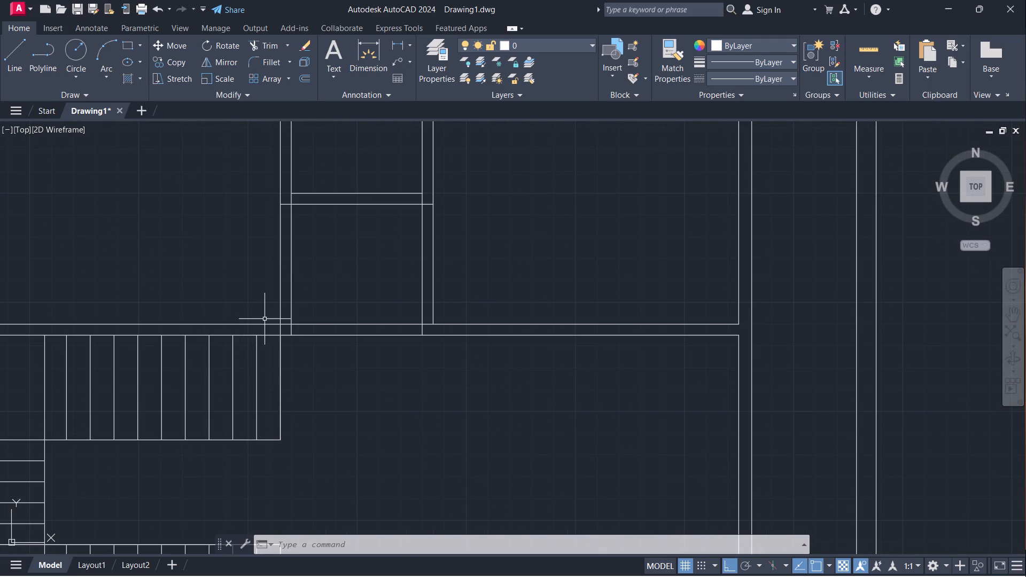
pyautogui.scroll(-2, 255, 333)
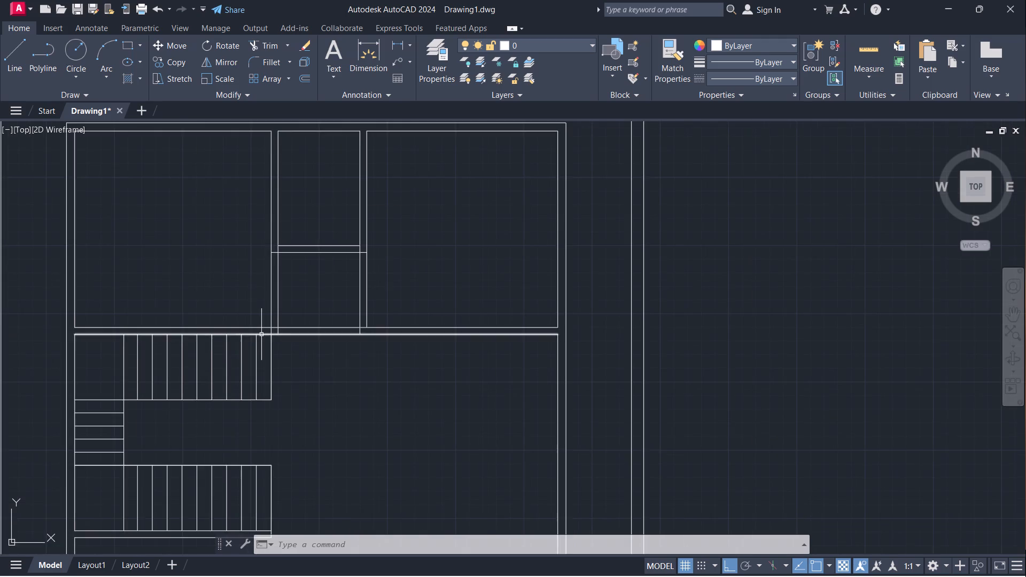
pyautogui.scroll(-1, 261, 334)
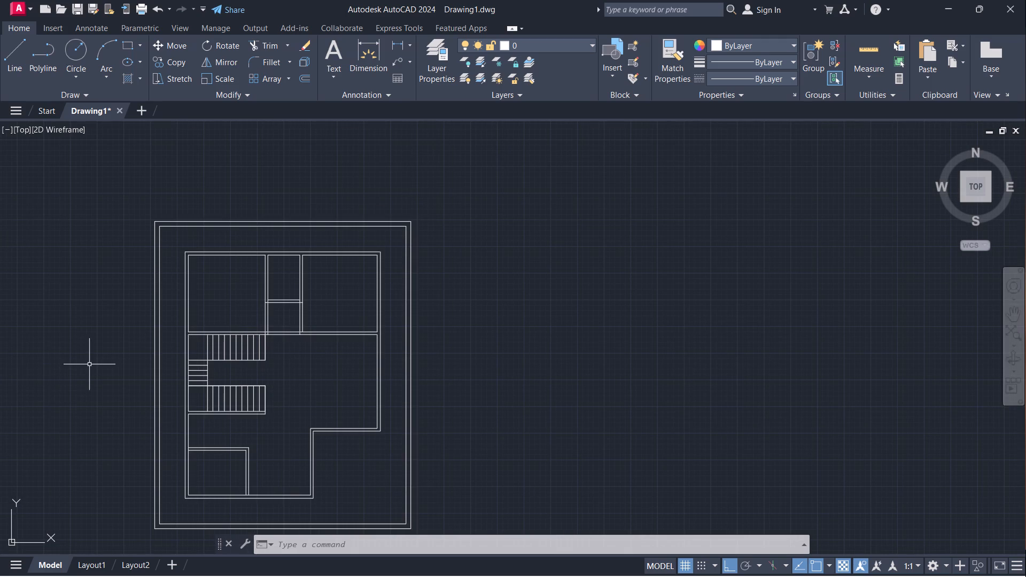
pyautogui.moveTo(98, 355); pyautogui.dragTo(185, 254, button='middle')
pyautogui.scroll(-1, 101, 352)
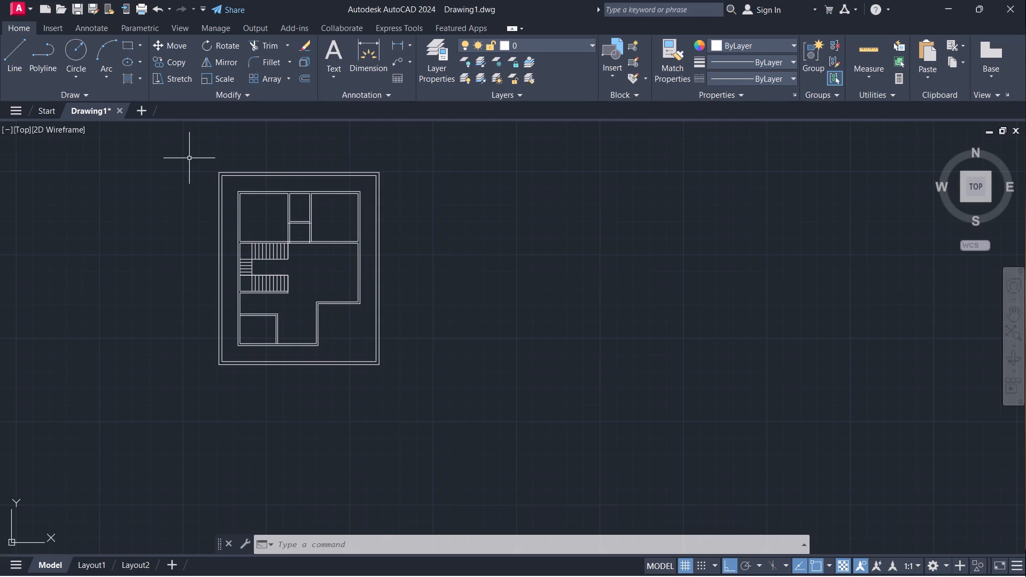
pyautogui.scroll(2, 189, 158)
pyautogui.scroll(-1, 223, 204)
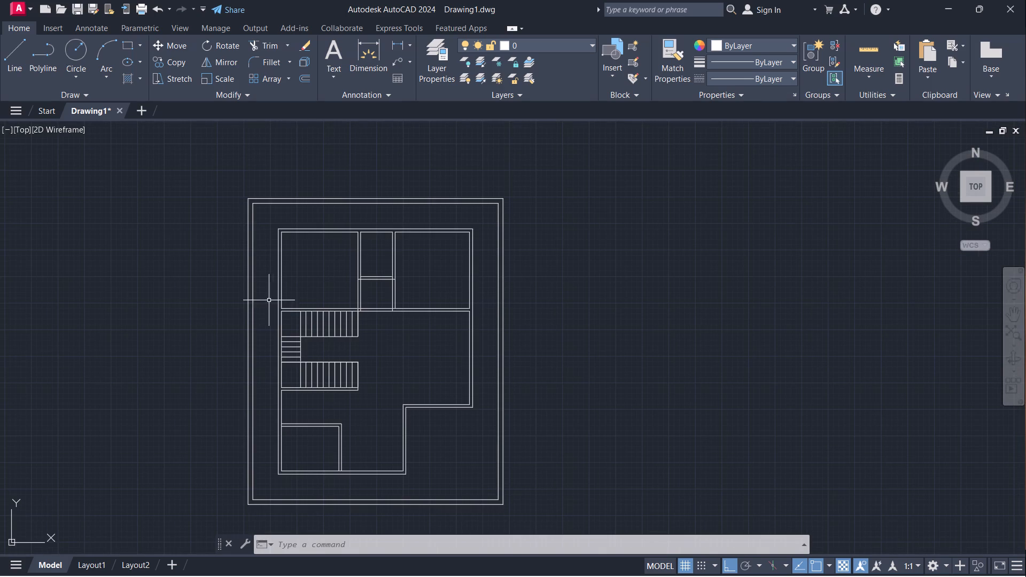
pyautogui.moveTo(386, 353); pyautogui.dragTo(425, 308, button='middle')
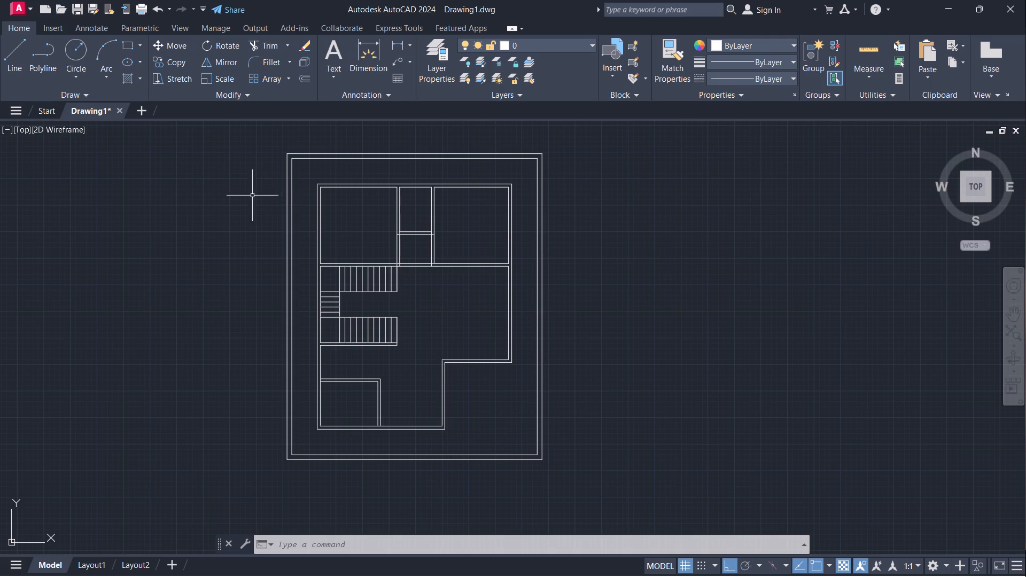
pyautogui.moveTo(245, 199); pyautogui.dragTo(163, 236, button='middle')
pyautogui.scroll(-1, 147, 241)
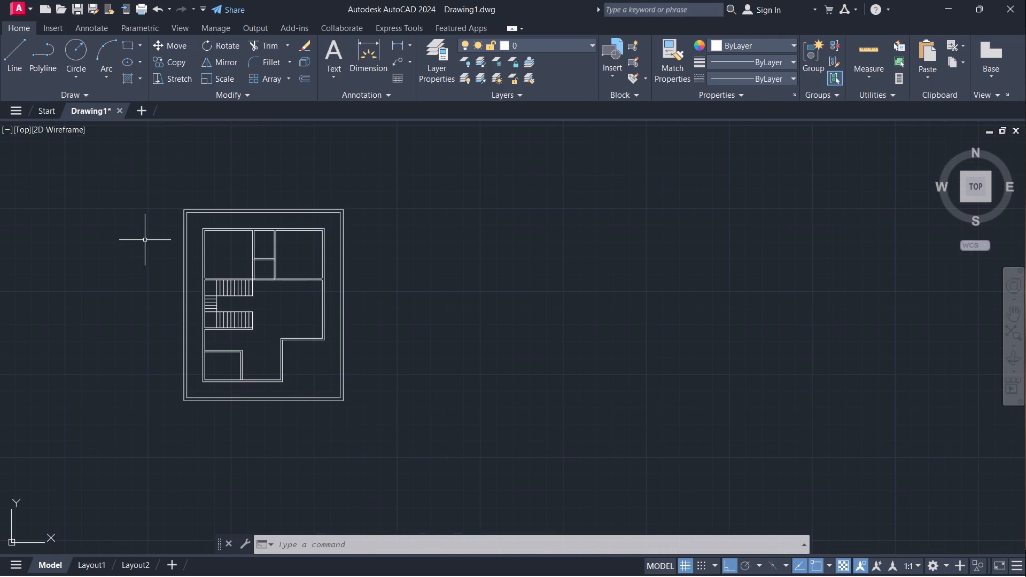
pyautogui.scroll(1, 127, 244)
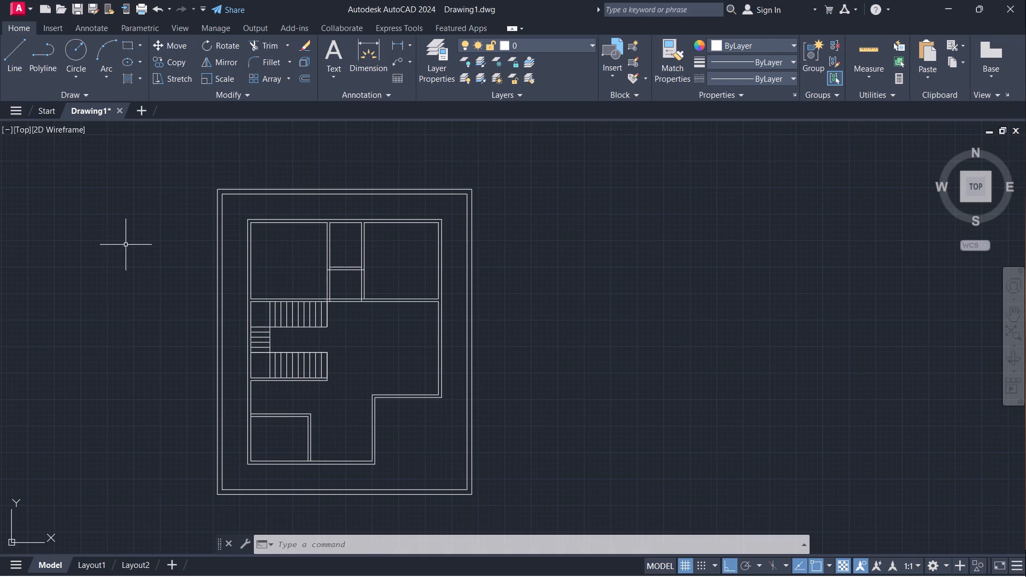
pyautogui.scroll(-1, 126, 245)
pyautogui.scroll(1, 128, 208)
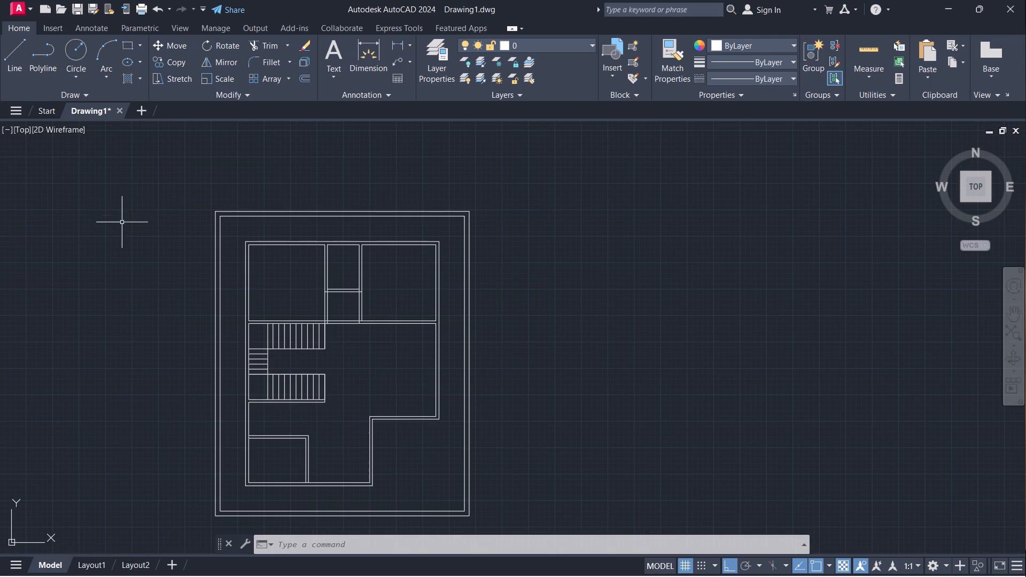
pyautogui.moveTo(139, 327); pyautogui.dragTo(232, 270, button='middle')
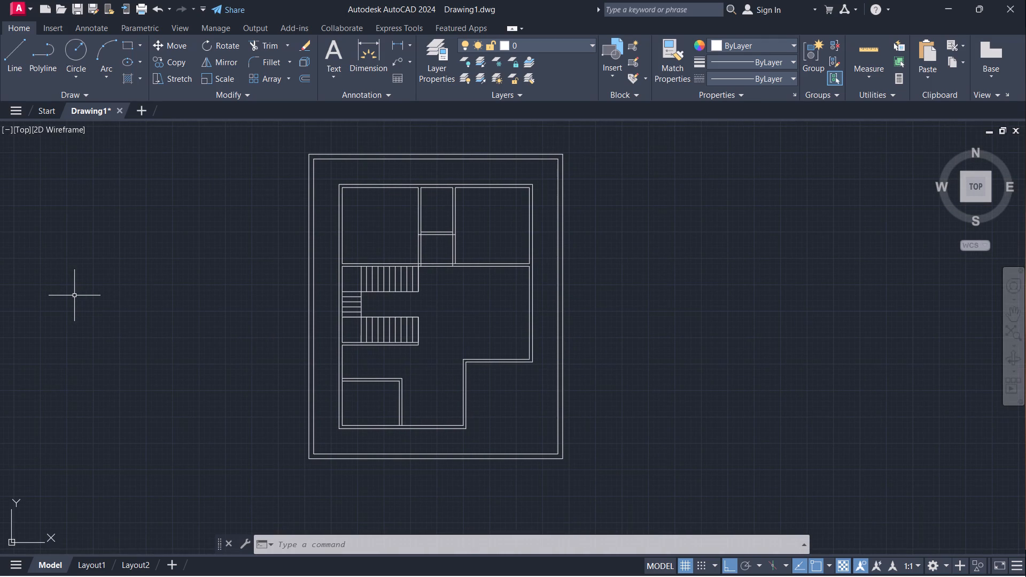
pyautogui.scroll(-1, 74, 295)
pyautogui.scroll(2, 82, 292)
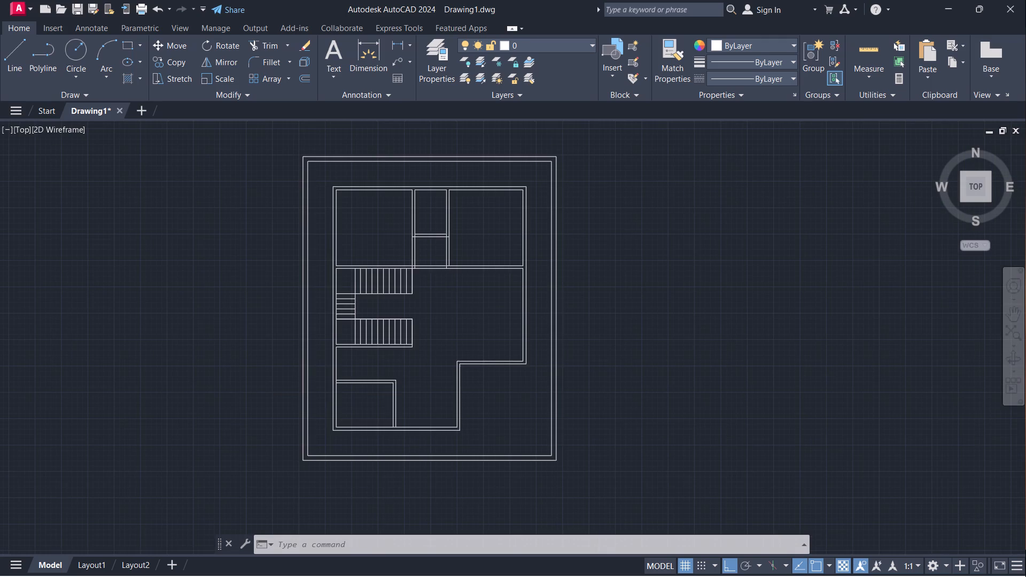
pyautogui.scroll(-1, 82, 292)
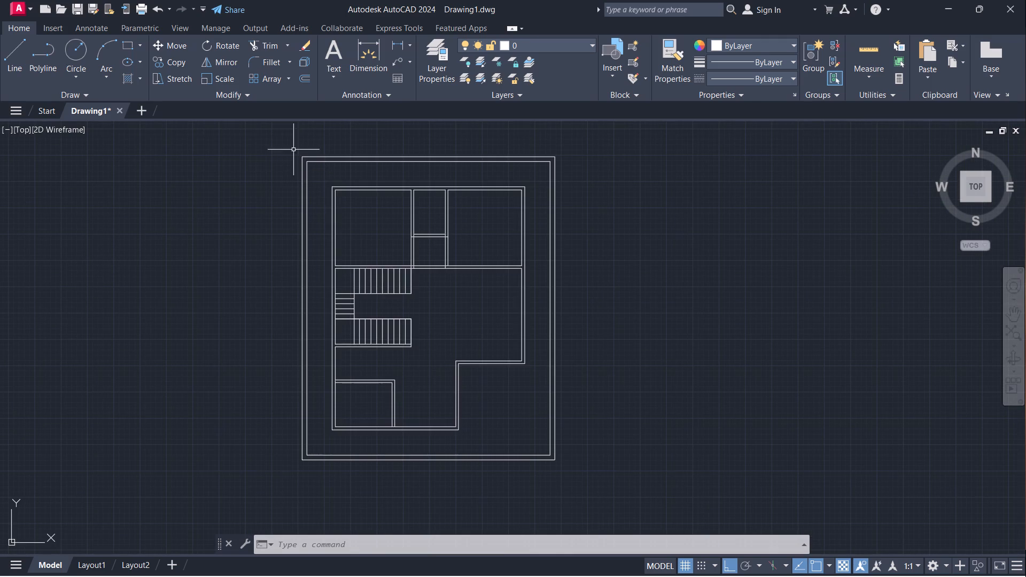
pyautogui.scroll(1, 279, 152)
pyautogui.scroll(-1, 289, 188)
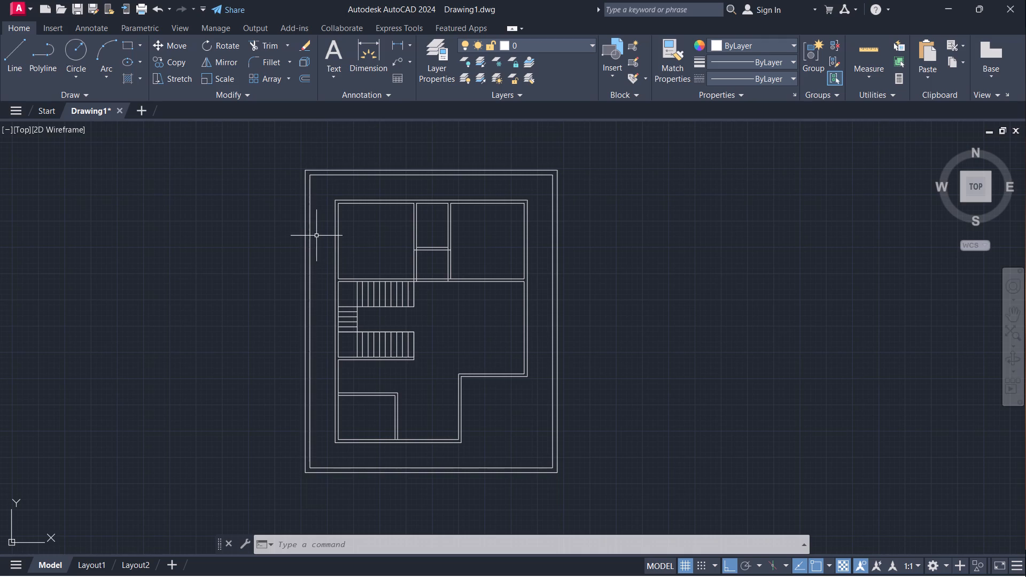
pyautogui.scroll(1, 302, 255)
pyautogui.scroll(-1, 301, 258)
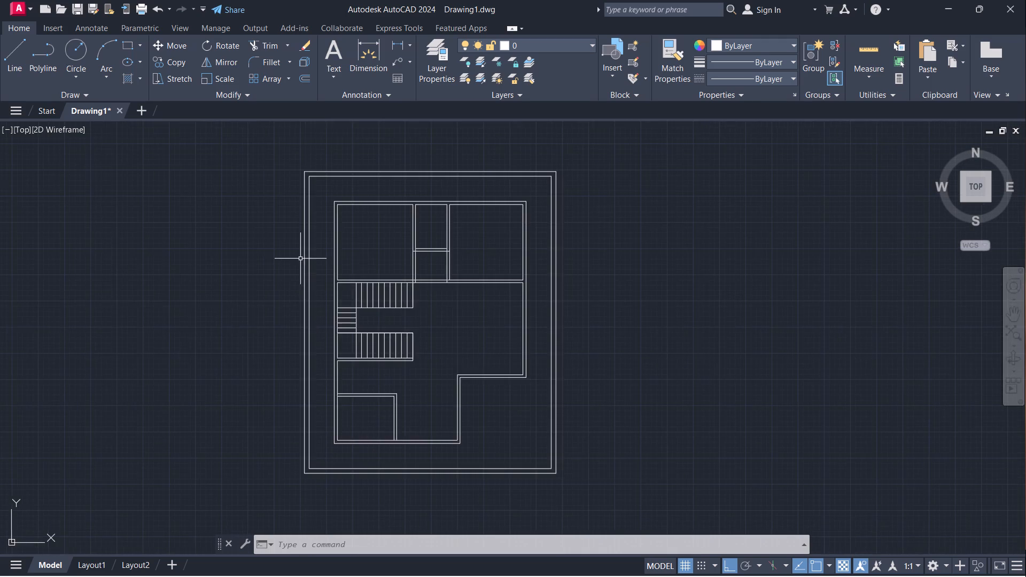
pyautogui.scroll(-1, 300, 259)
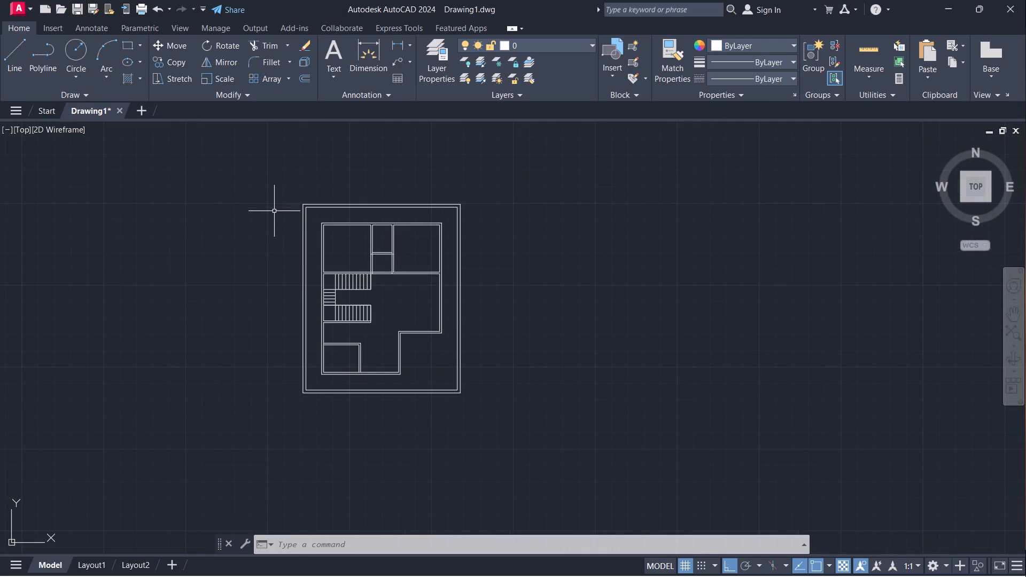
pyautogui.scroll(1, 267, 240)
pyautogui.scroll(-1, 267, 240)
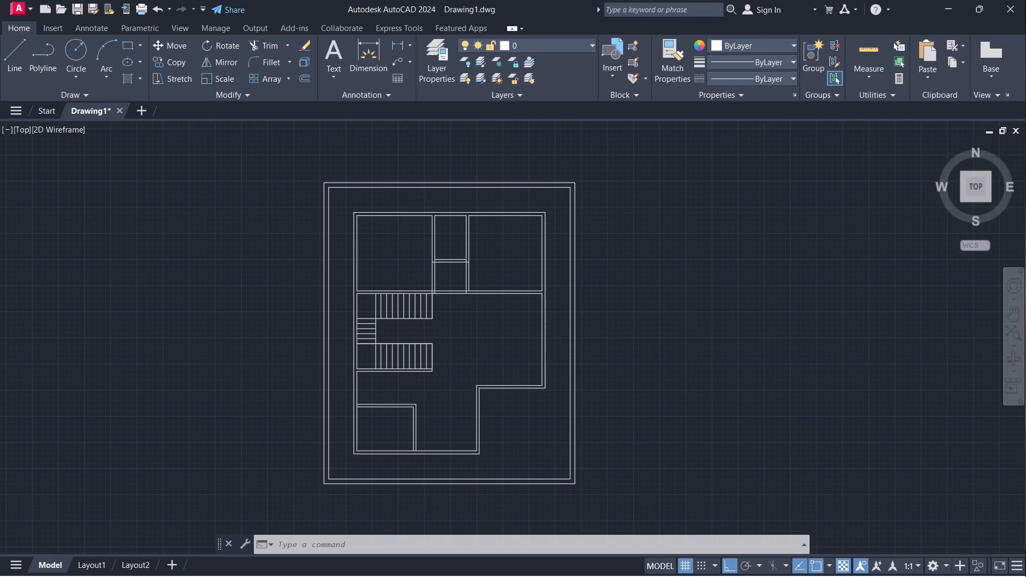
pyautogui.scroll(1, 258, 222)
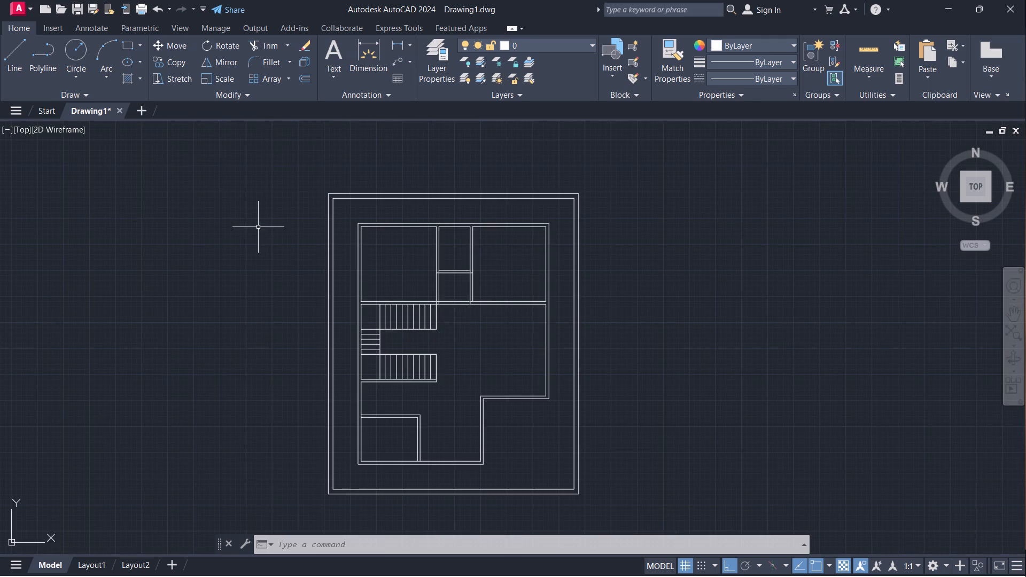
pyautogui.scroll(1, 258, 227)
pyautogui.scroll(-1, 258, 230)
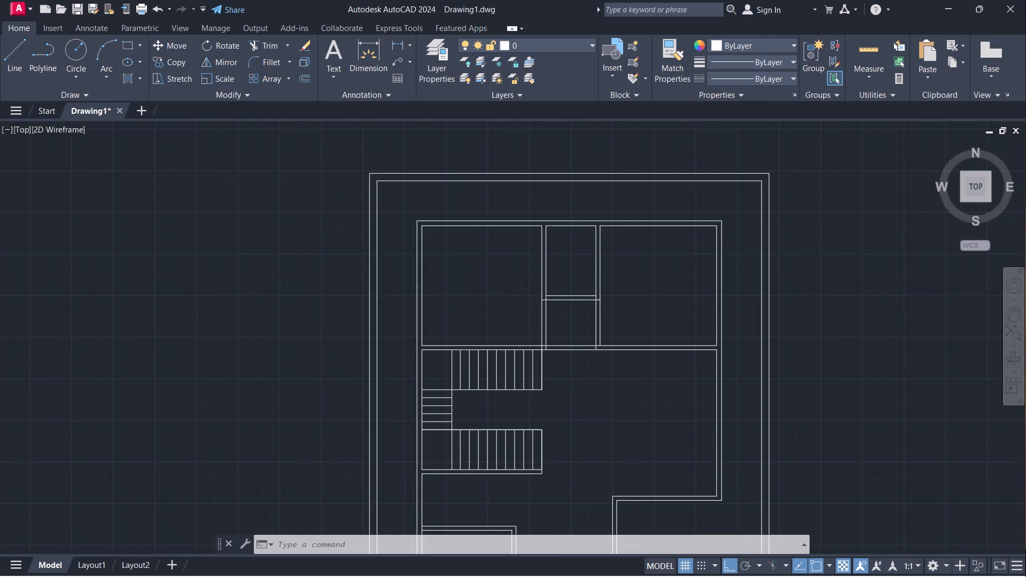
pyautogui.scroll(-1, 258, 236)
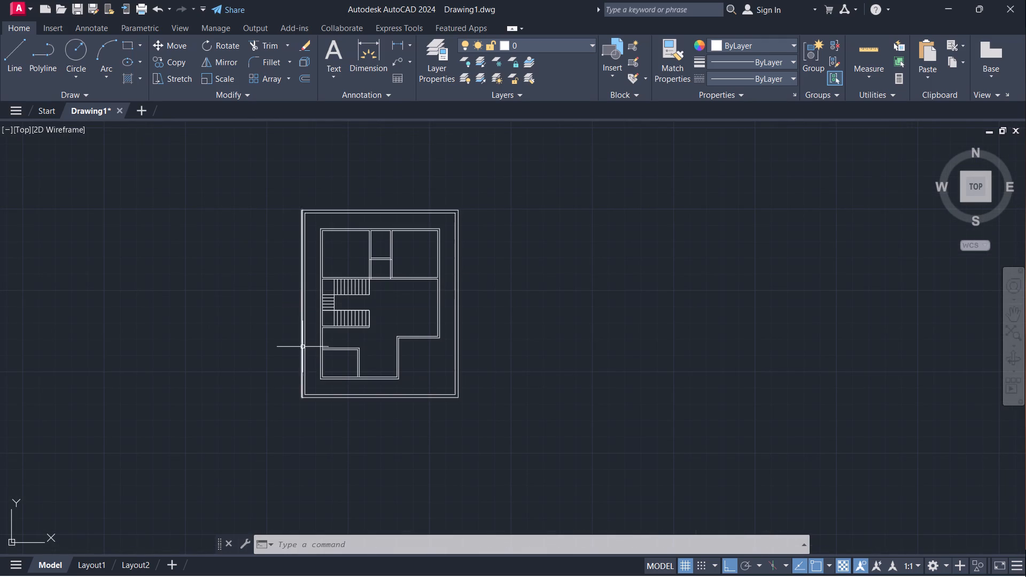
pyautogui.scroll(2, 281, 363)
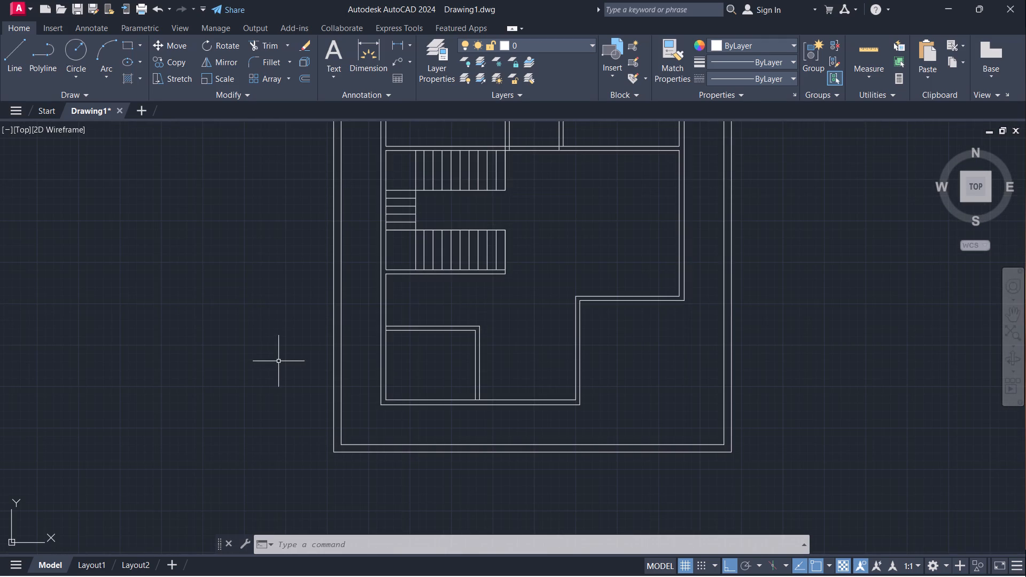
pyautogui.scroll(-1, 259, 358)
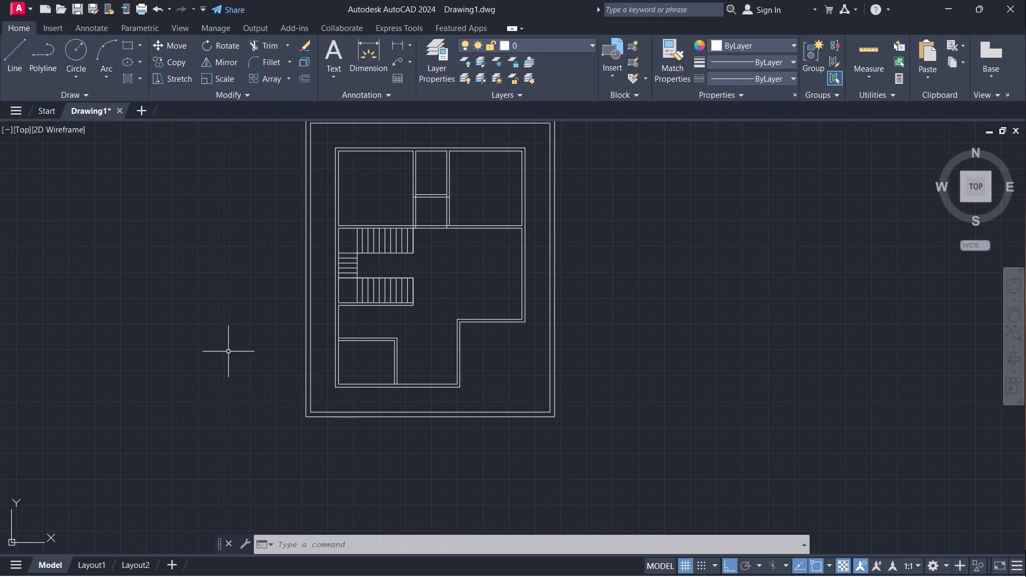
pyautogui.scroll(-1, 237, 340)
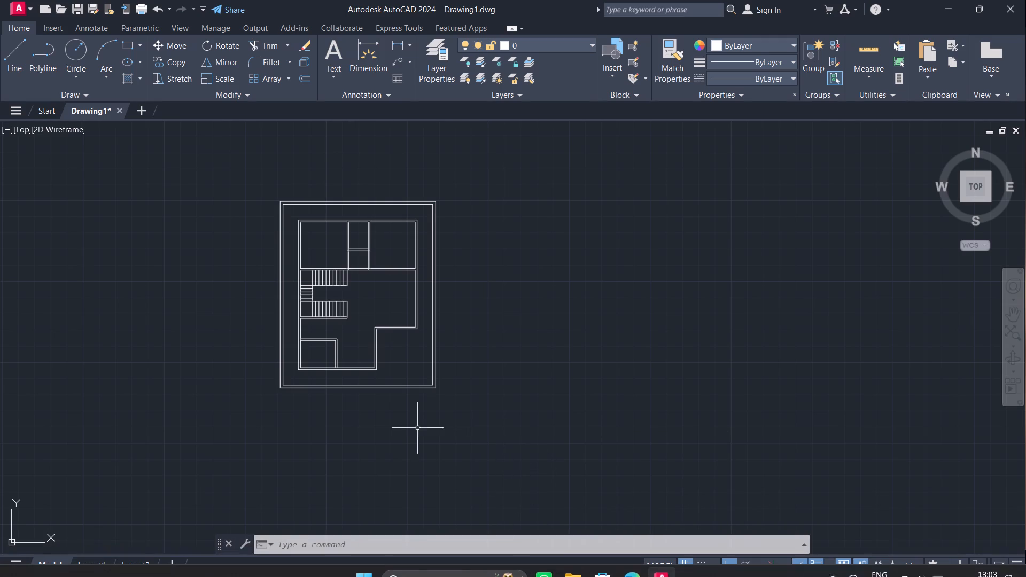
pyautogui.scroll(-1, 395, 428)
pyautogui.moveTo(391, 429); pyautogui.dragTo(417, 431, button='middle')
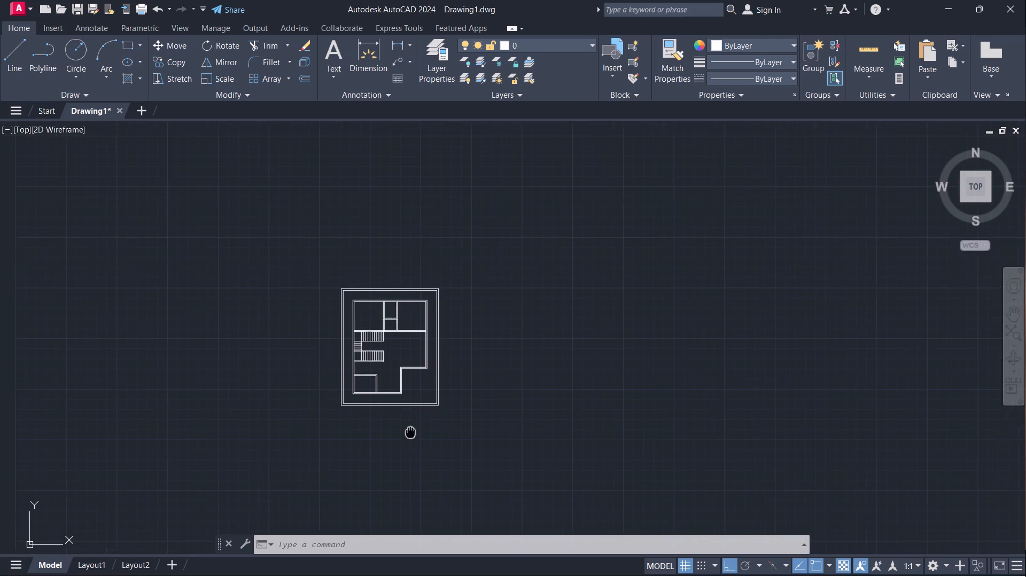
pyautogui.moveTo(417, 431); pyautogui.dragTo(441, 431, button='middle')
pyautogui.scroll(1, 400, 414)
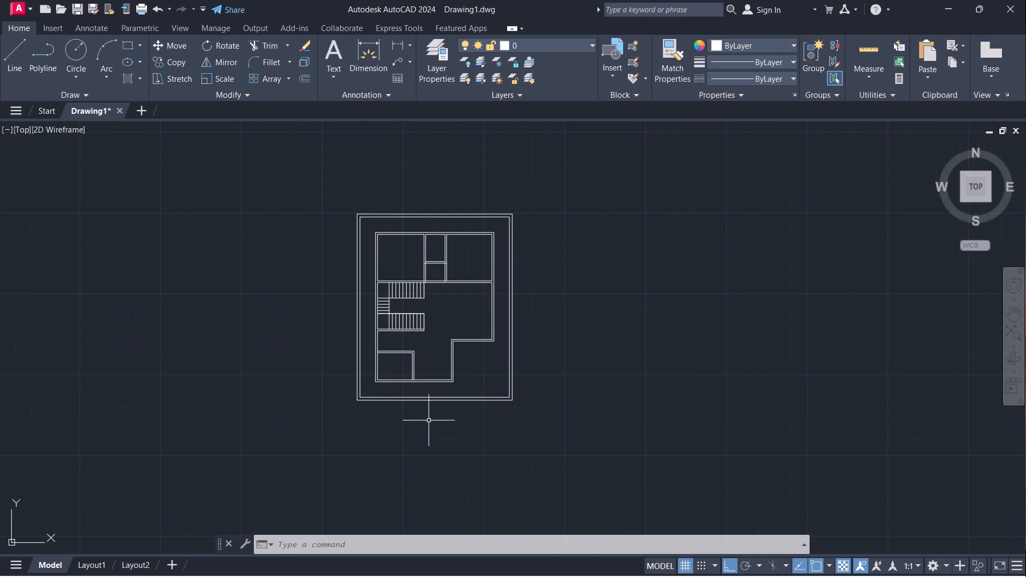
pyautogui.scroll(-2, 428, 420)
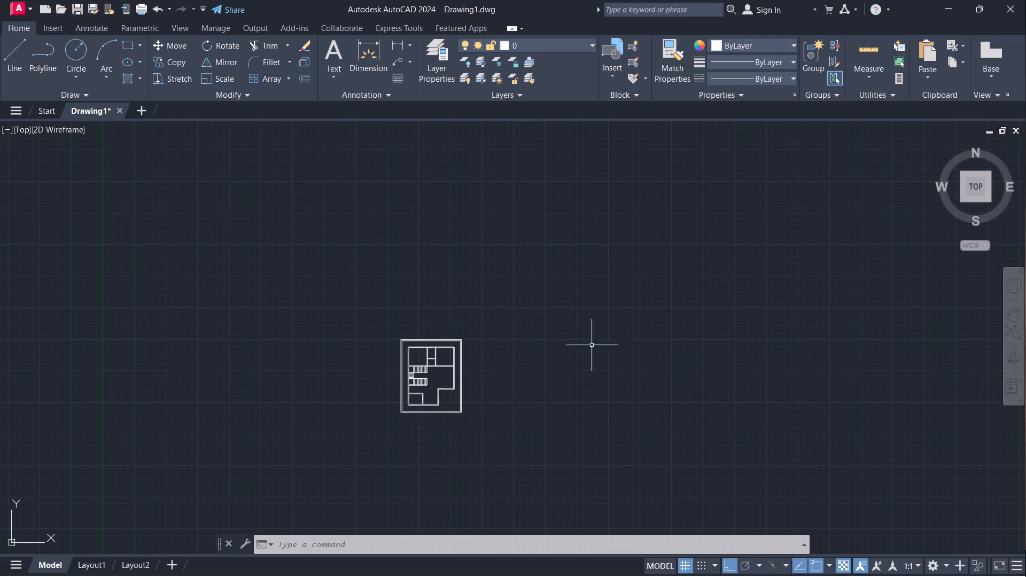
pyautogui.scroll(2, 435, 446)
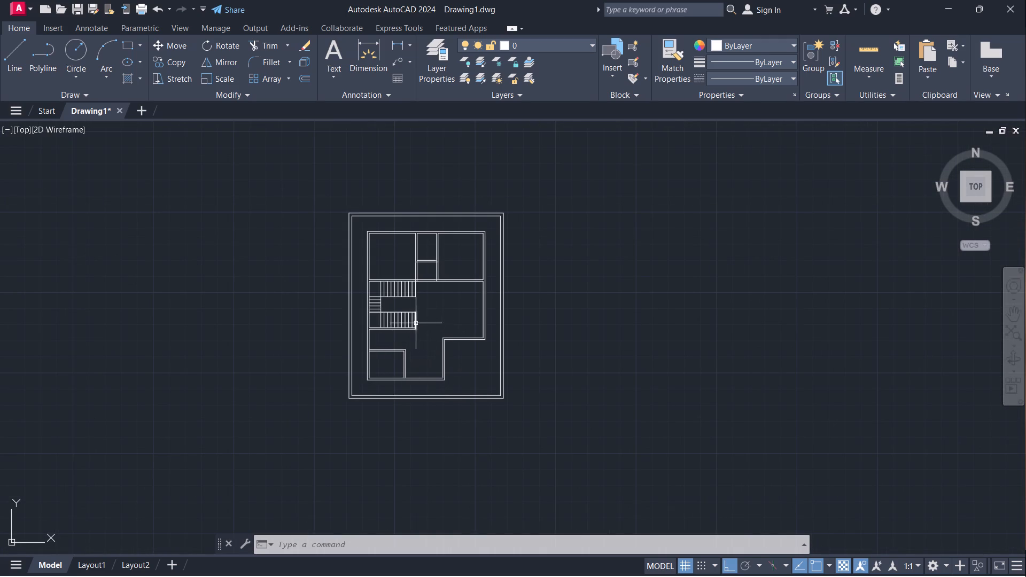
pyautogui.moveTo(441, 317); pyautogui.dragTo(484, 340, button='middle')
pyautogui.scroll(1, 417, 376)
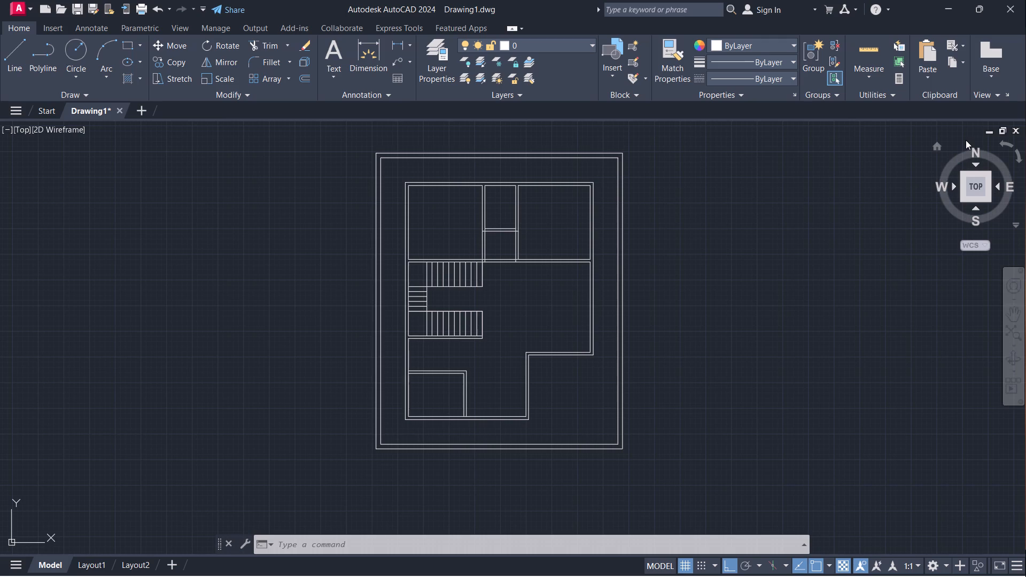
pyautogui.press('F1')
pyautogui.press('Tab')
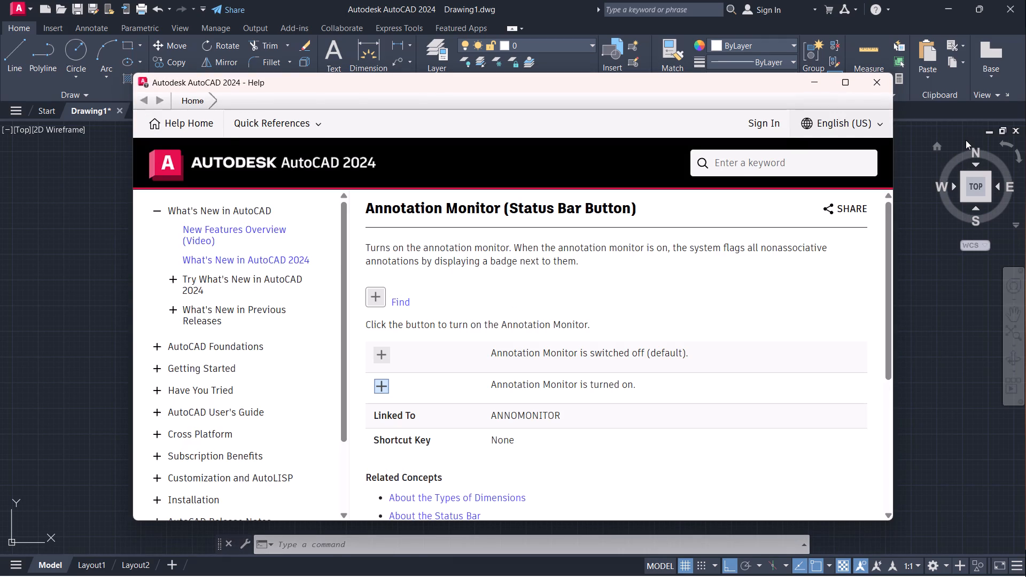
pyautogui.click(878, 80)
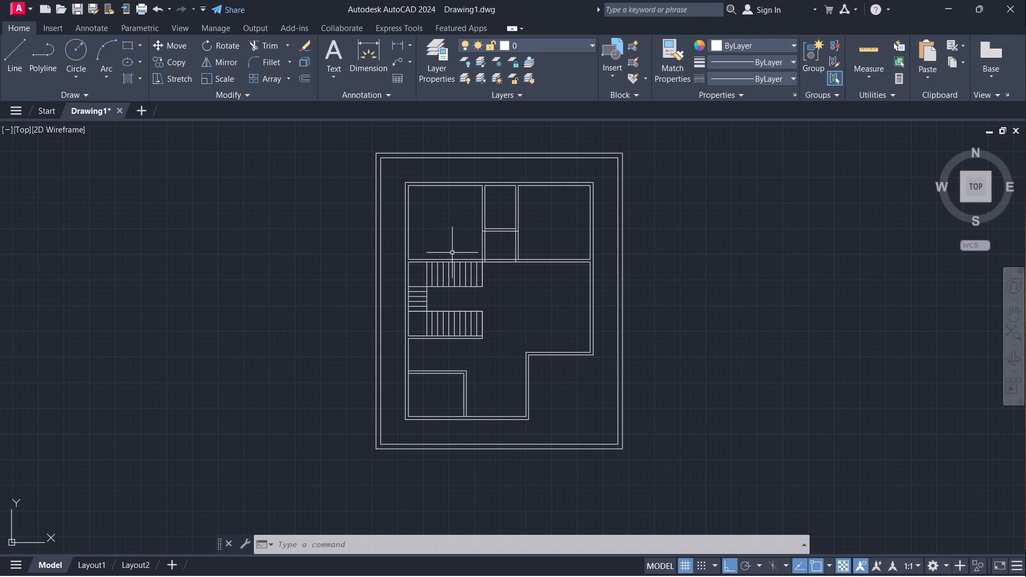
# Examine the floor plan's upper rooms, staircase and notched corner at close and full view.
pyautogui.scroll(-1, 449, 253)
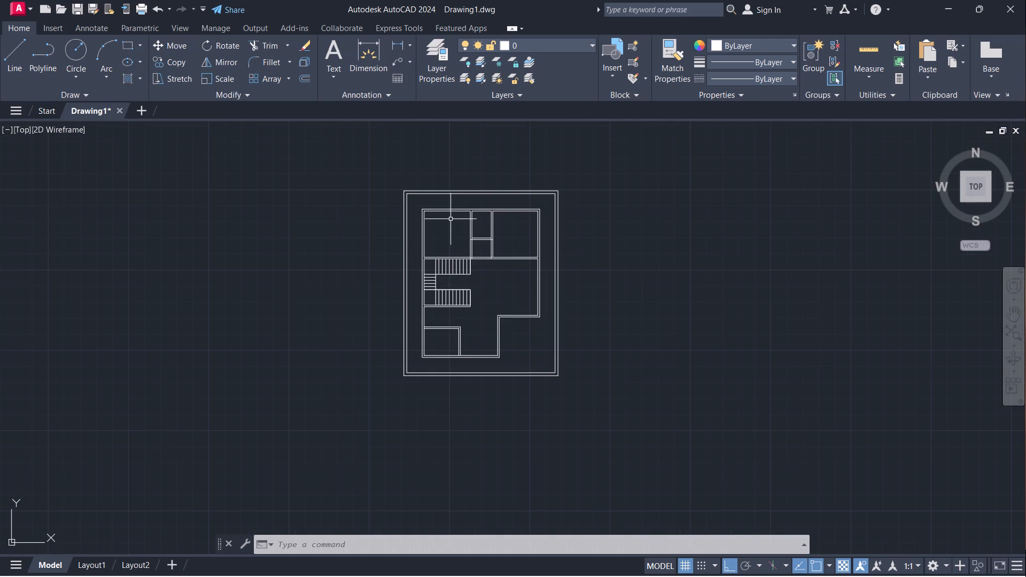
pyautogui.scroll(1, 450, 219)
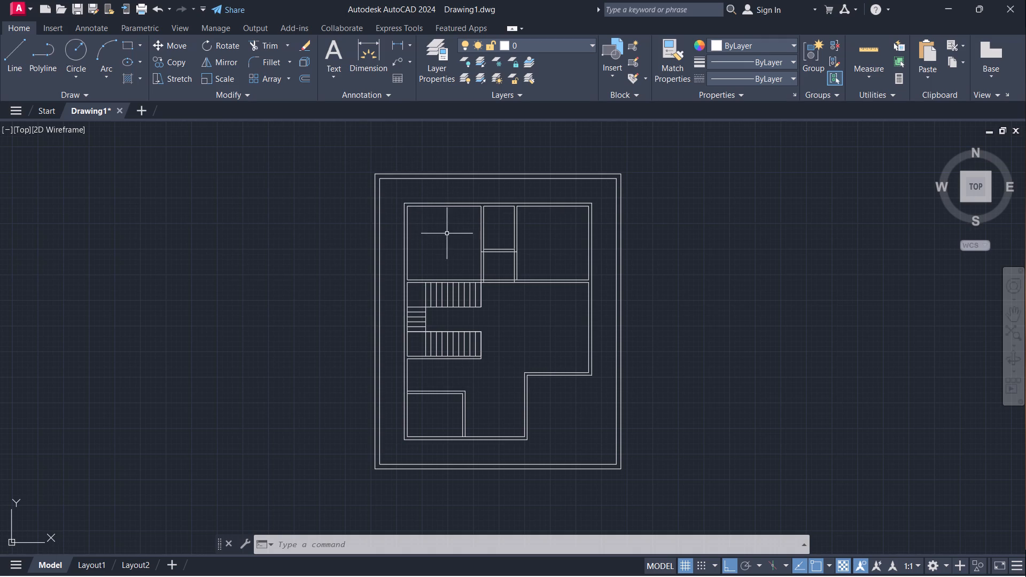
pyautogui.scroll(2, 447, 230)
pyautogui.scroll(-1, 445, 230)
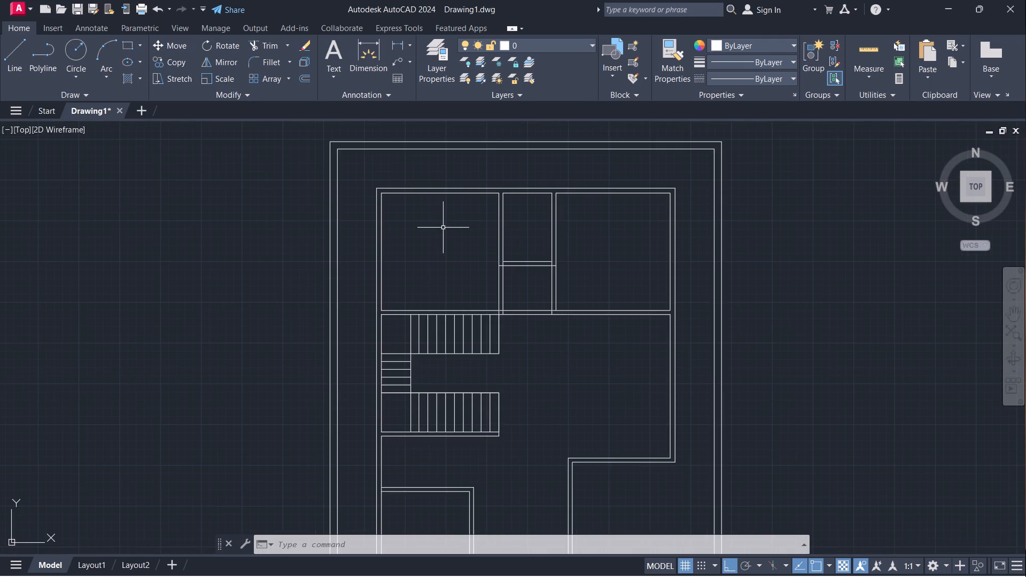
pyautogui.scroll(-1, 443, 228)
pyautogui.scroll(2, 429, 216)
pyautogui.scroll(-2, 429, 216)
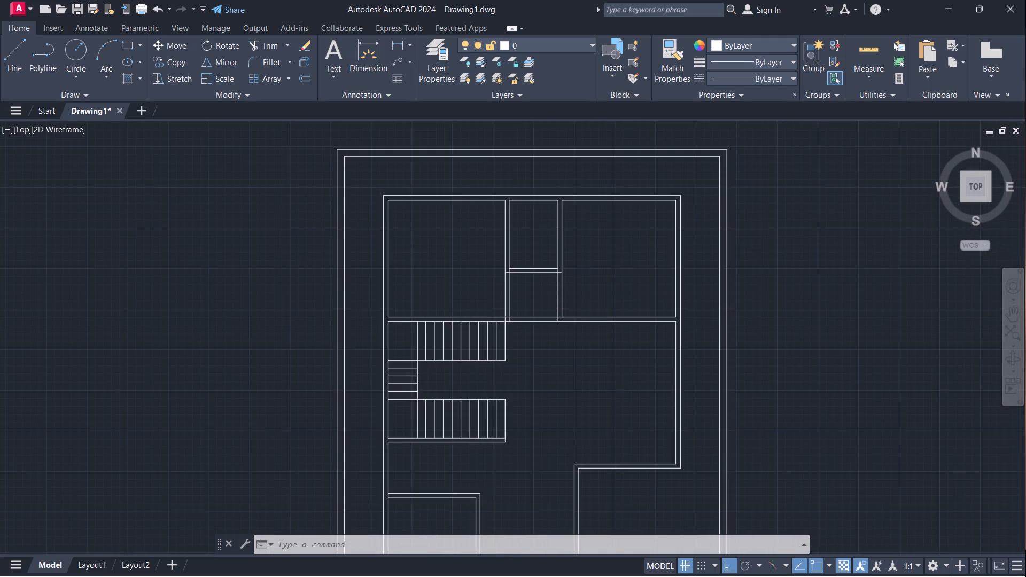
pyautogui.scroll(3, 472, 240)
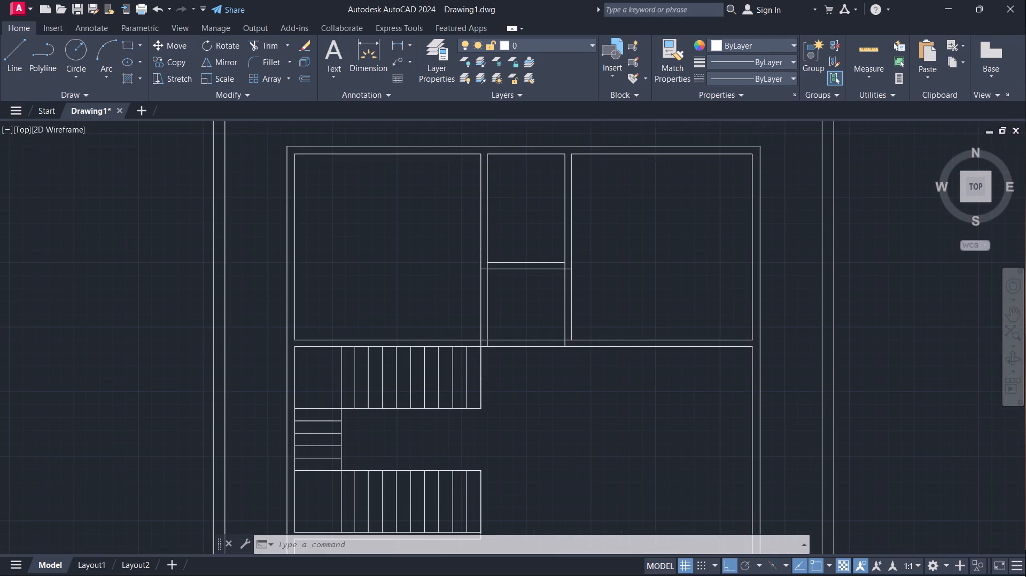
pyautogui.scroll(-3, 471, 240)
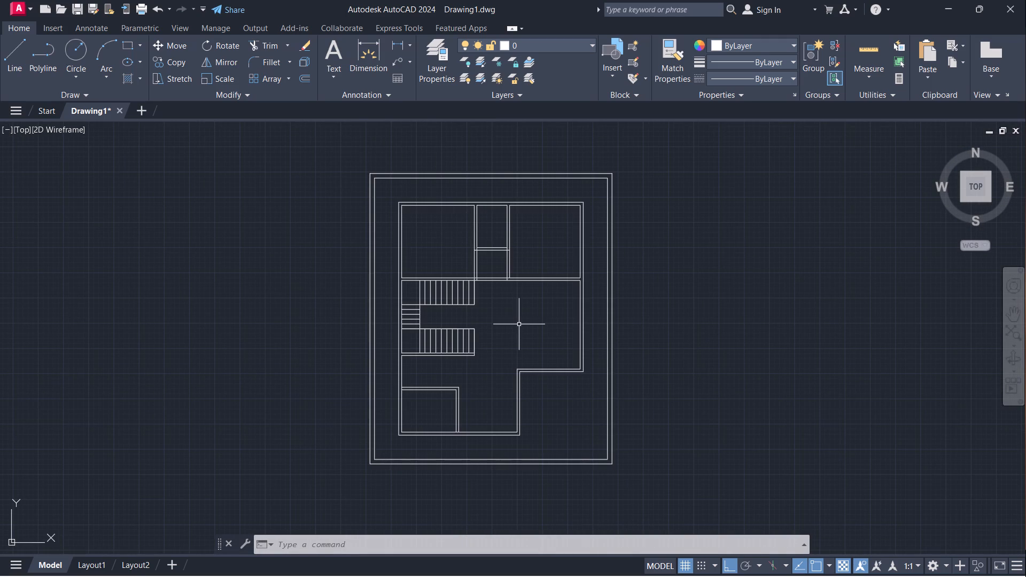
pyautogui.scroll(1, 517, 322)
pyautogui.moveTo(503, 332); pyautogui.dragTo(375, 298, button='middle')
pyautogui.moveTo(385, 286); pyautogui.dragTo(546, 338, button='middle')
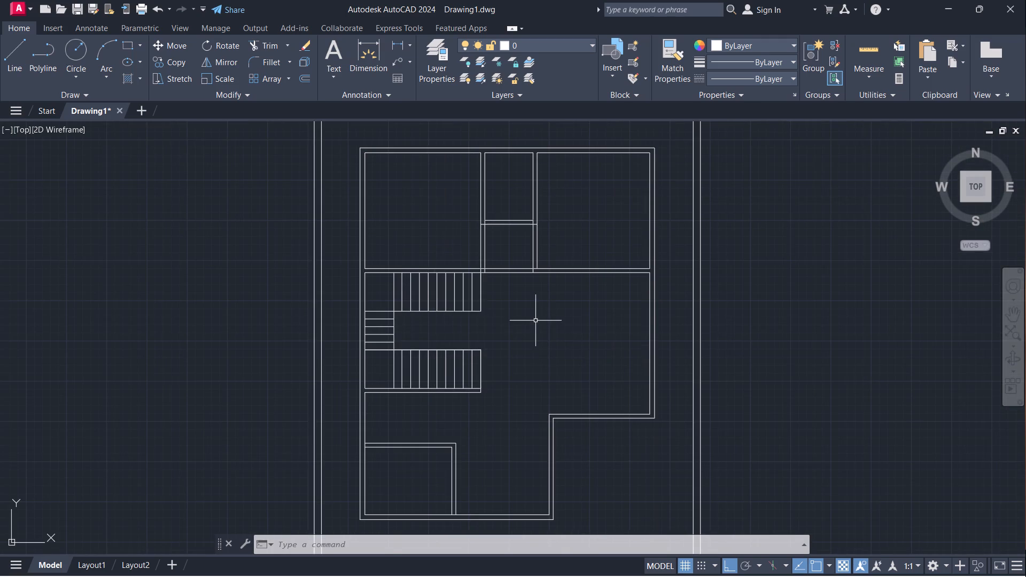
pyautogui.scroll(-1, 535, 321)
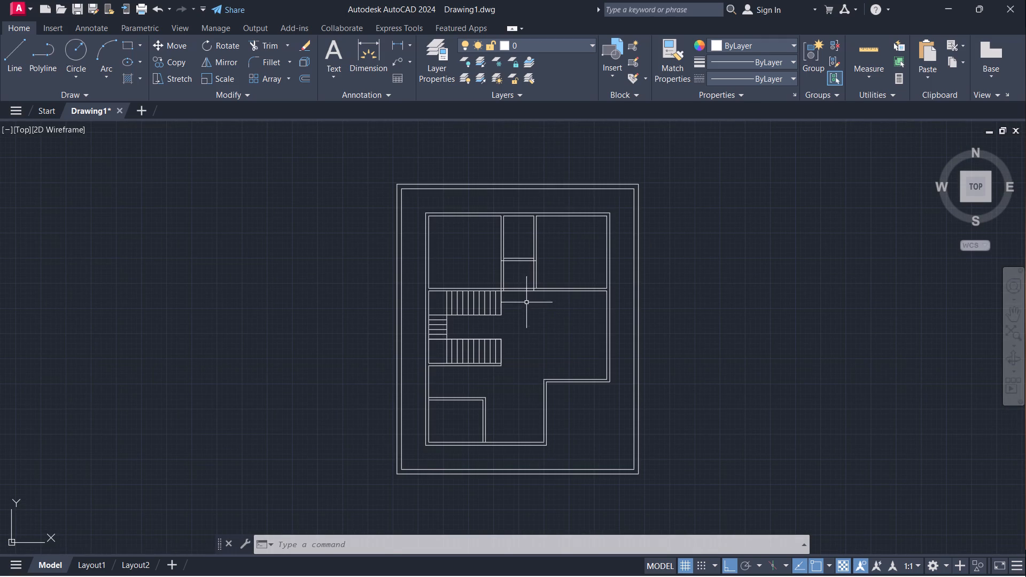
# Create a new layer named WALLS and make it the current layer.
pyautogui.doubleClick(439, 51)
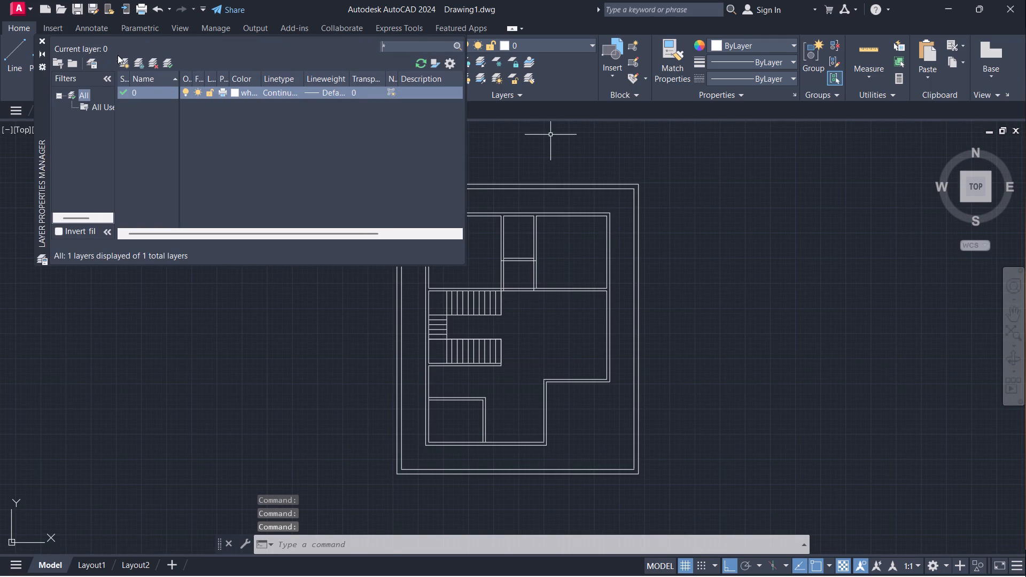
pyautogui.click(124, 59)
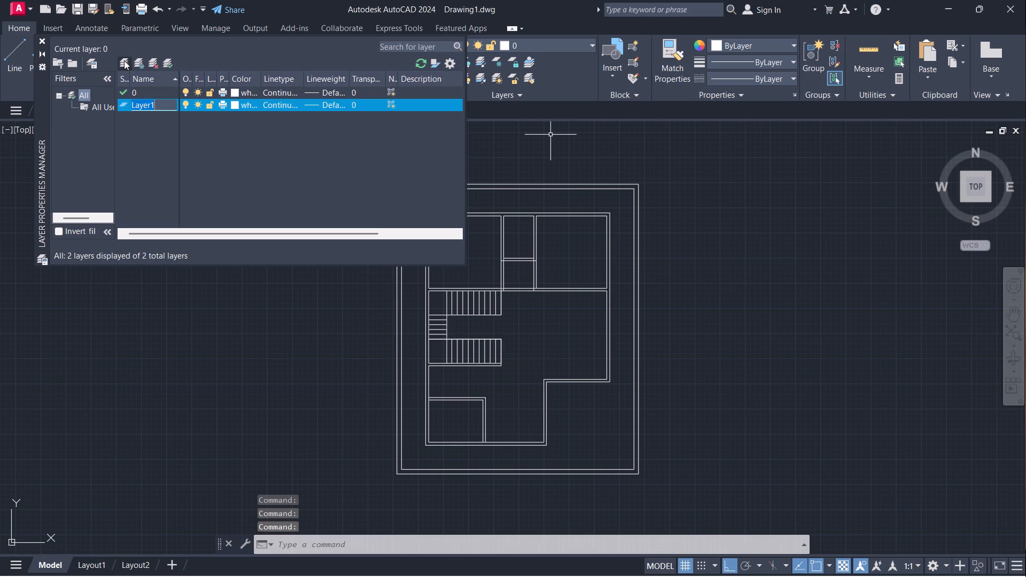
pyautogui.write('WALL')
pyautogui.press('s')
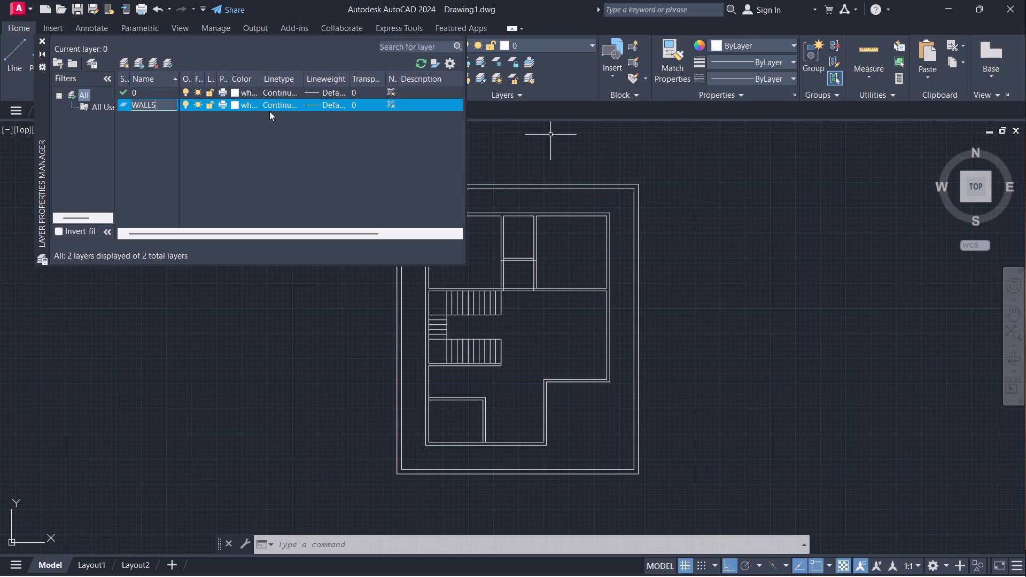
pyautogui.press('Return')
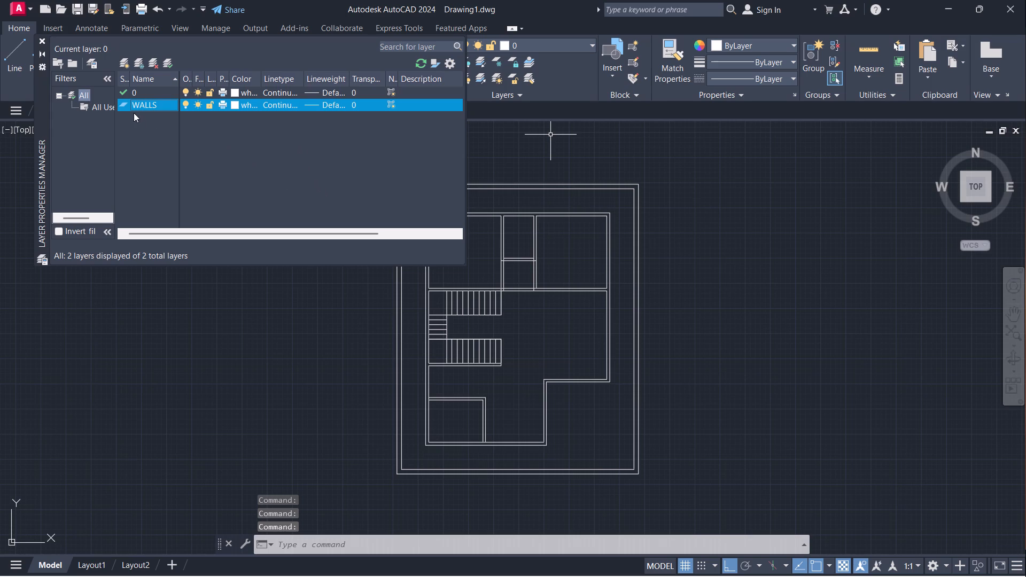
pyautogui.click(168, 62)
pyautogui.click(40, 40)
# Move every line of the floor plan, including the outer boundary and staircase, to the WALLS layer.
pyautogui.click(342, 146)
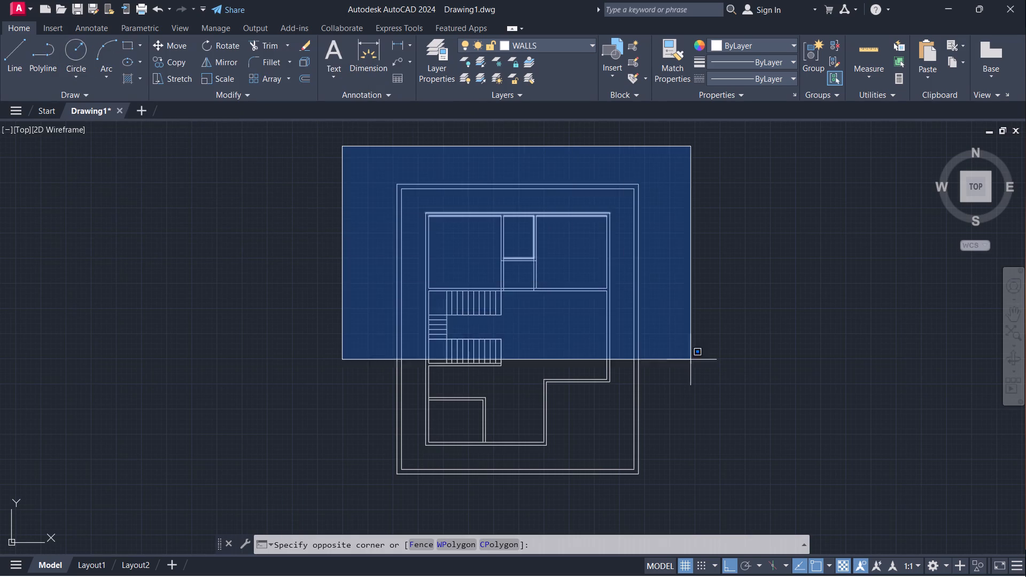
pyautogui.click(762, 490)
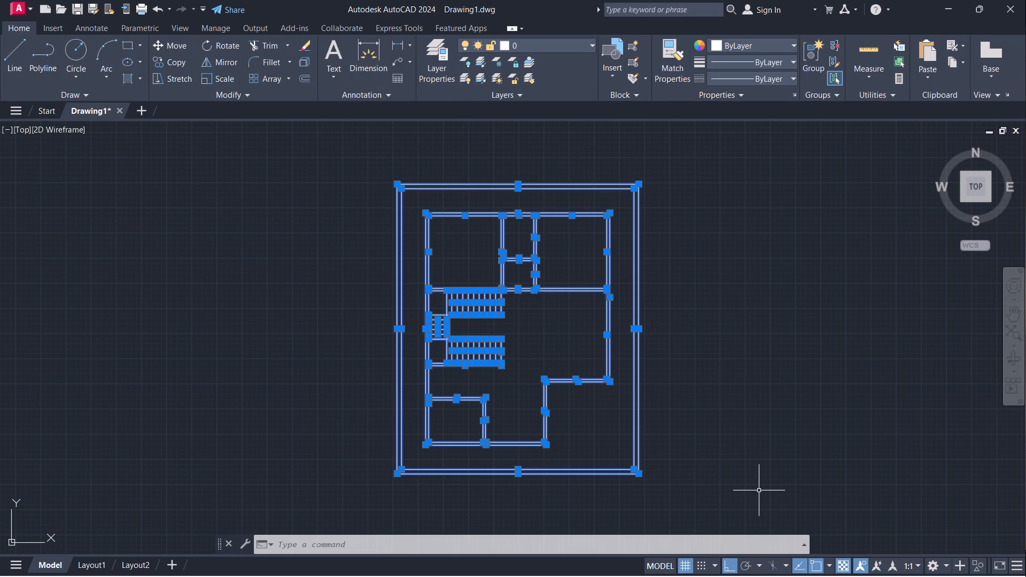
pyautogui.hotkey('ctrl', '1')
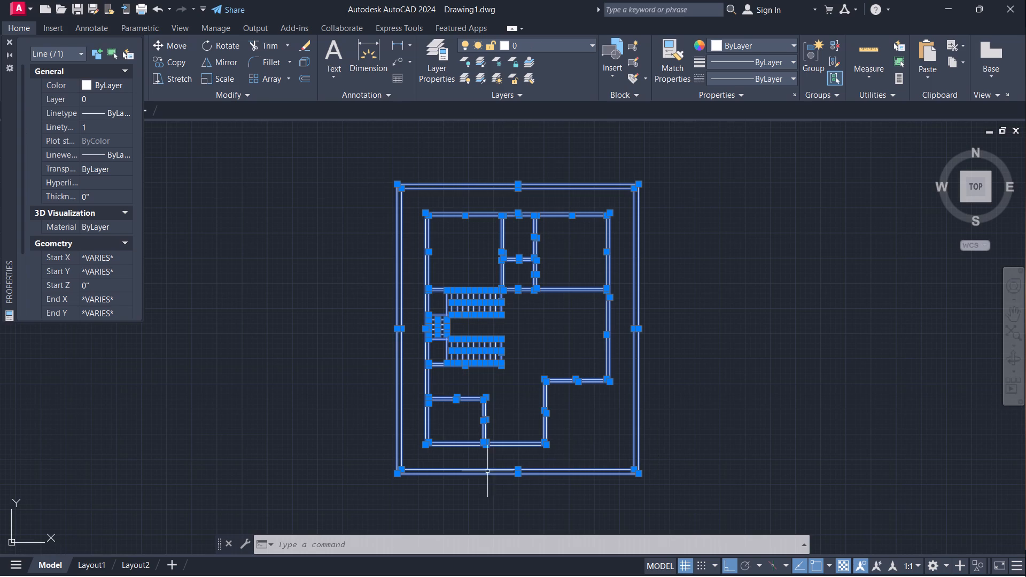
pyautogui.click(105, 99)
pyautogui.click(128, 98)
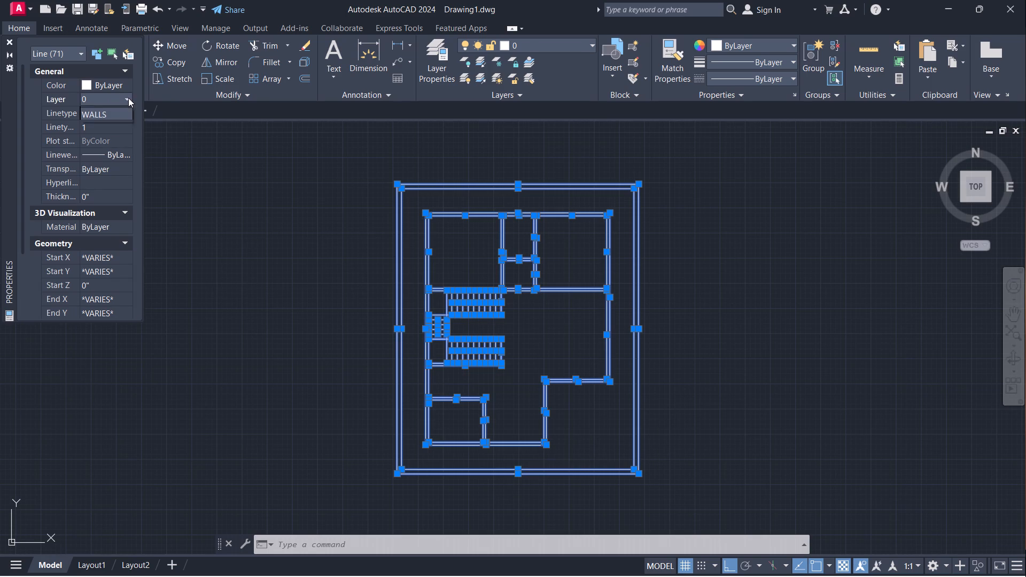
pyautogui.click(105, 124)
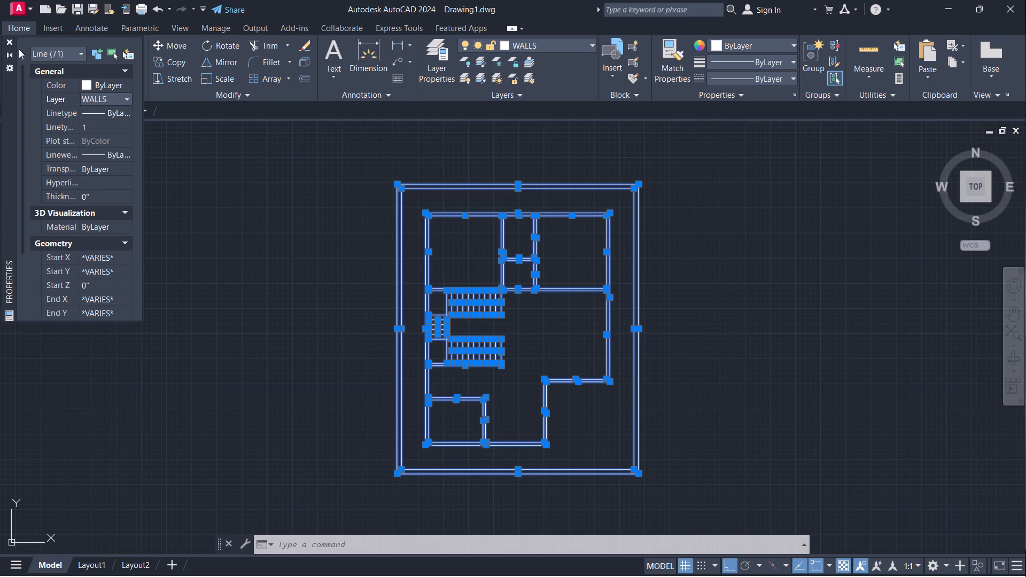
pyautogui.click(11, 39)
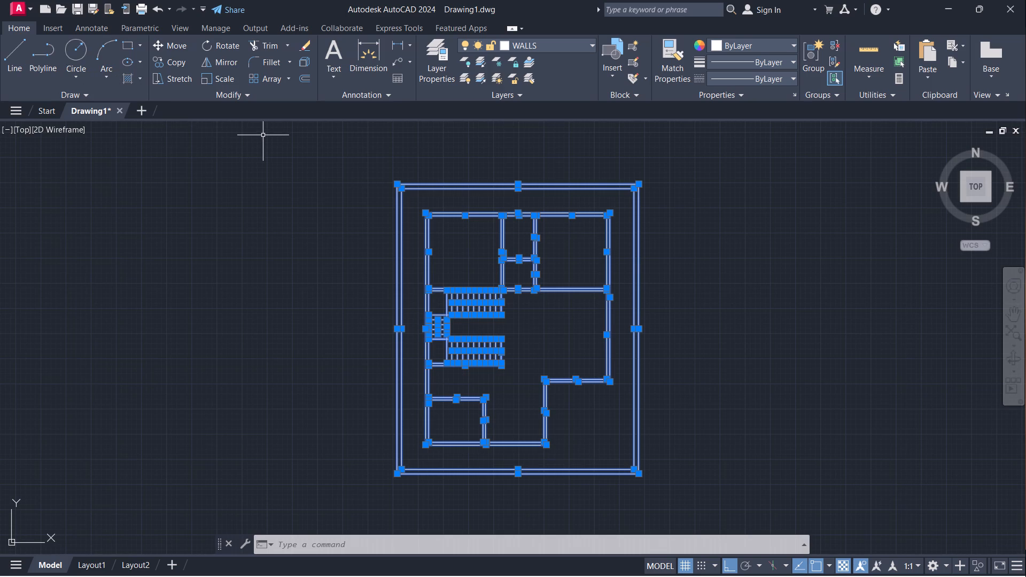
pyautogui.press('Escape')
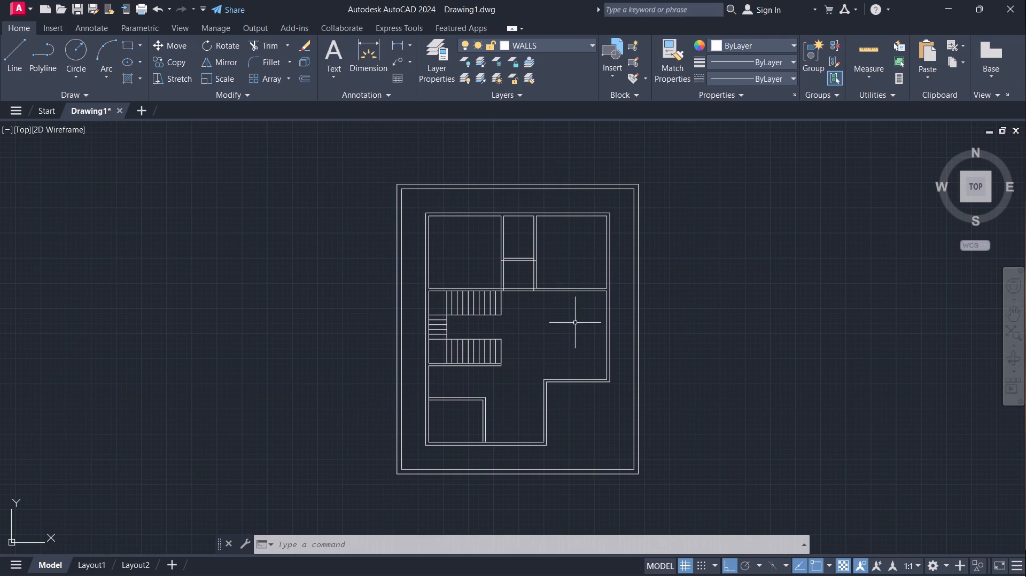
# Inspect the whole floor plan up close, from the notched corner and staircase to the upper rooms.
pyautogui.scroll(2, 568, 335)
pyautogui.scroll(-1, 528, 333)
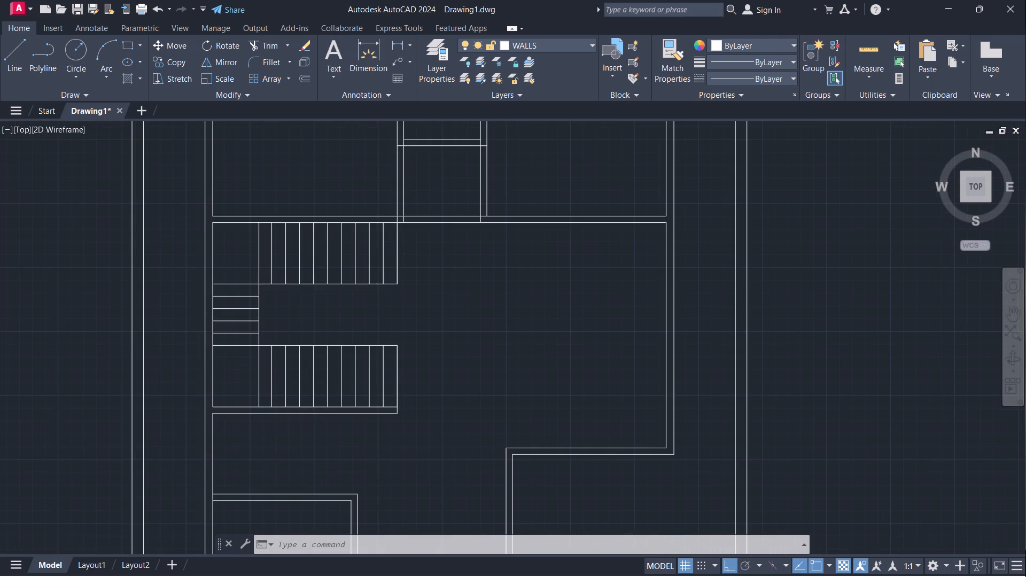
pyautogui.moveTo(480, 417); pyautogui.dragTo(405, 337, button='middle')
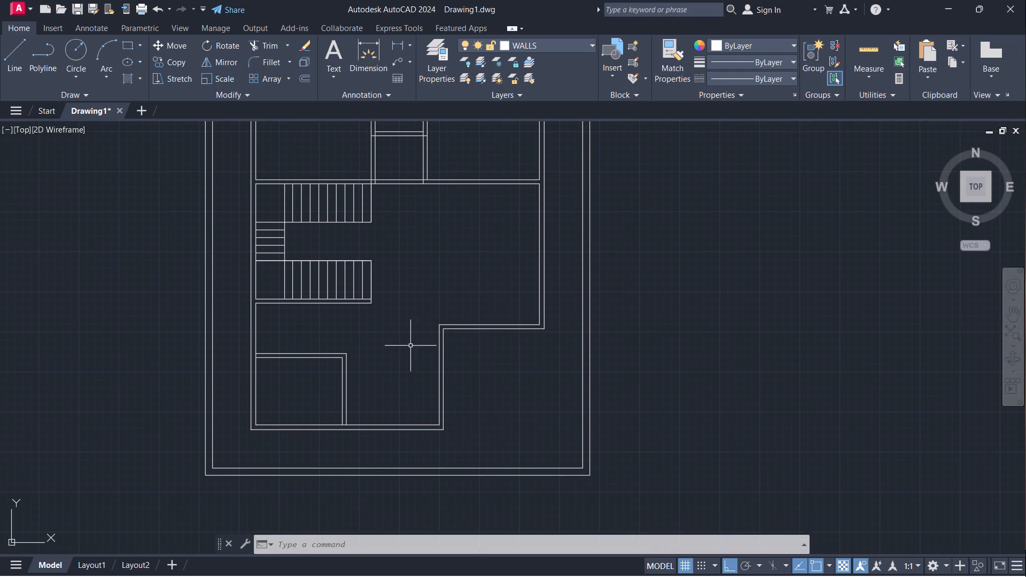
pyautogui.moveTo(393, 322); pyautogui.dragTo(509, 350, button='middle')
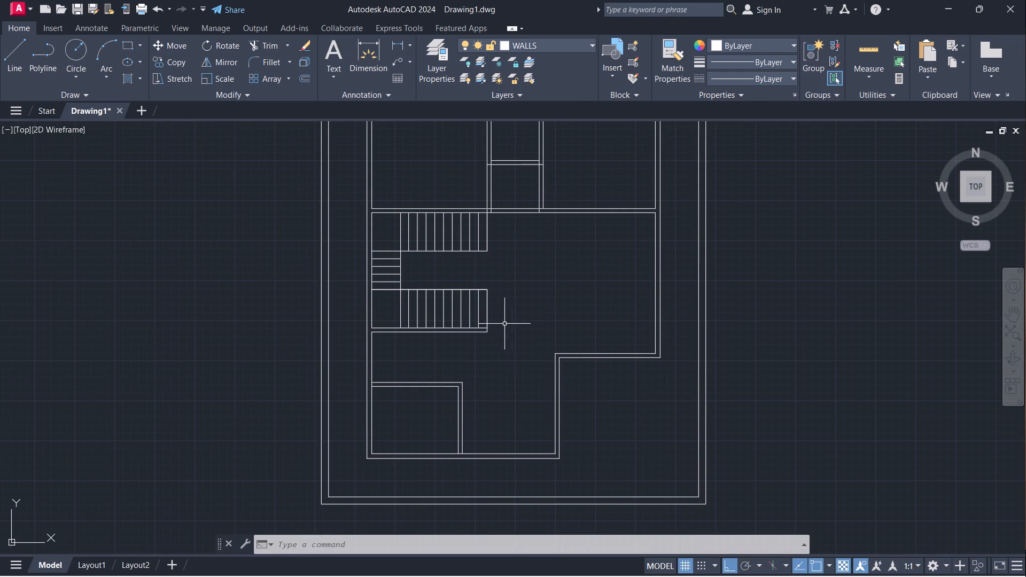
pyautogui.scroll(-1, 535, 294)
pyautogui.moveTo(538, 289); pyautogui.dragTo(483, 346, button='middle')
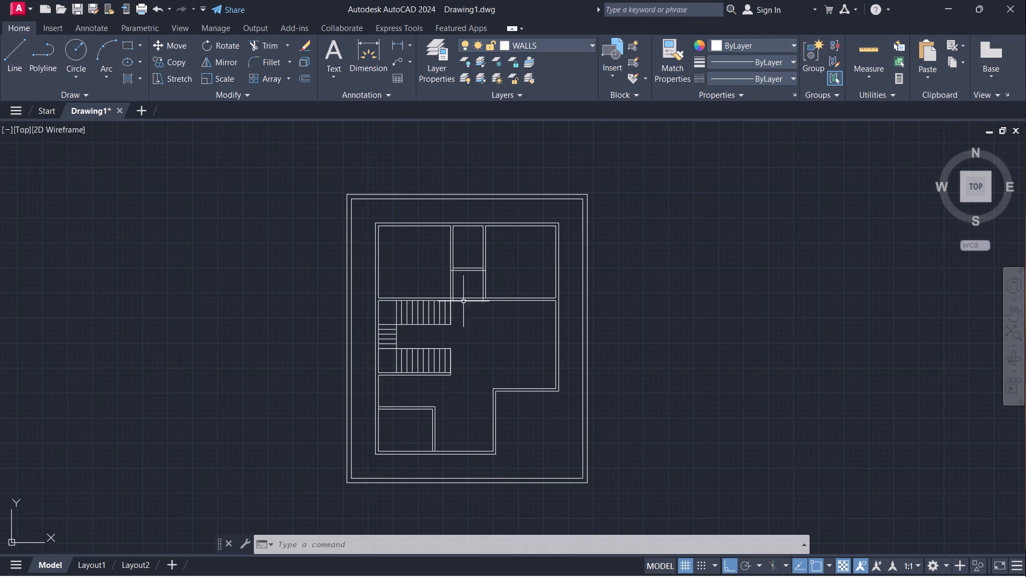
pyautogui.scroll(3, 468, 287)
pyautogui.scroll(-2, 468, 287)
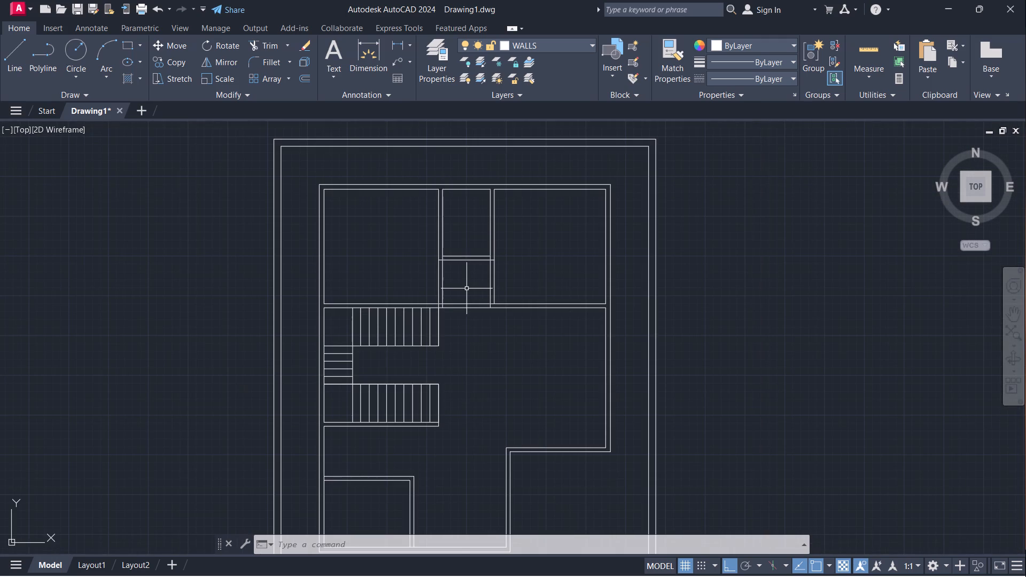
pyautogui.scroll(-1, 467, 288)
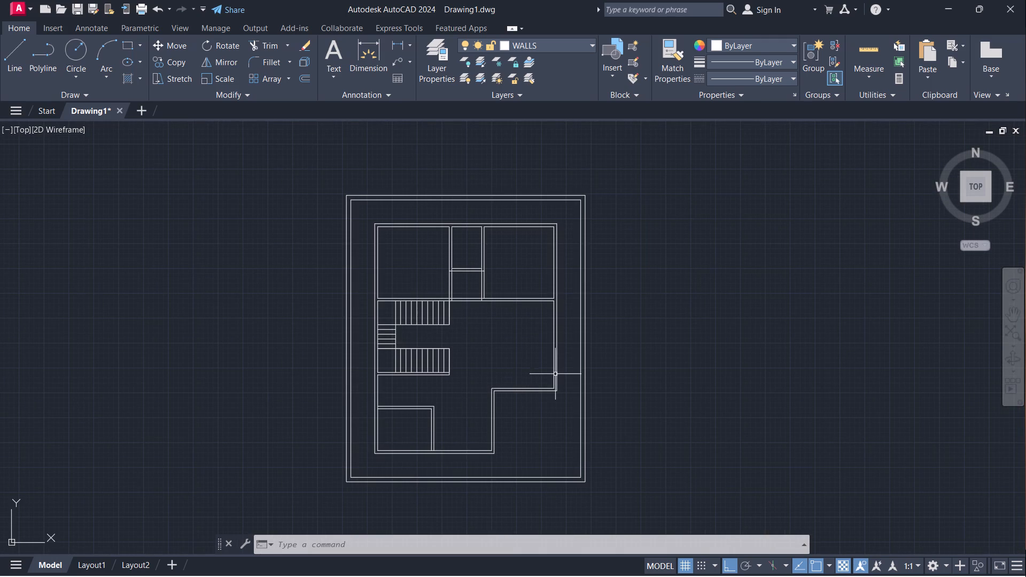
pyautogui.scroll(1, 521, 370)
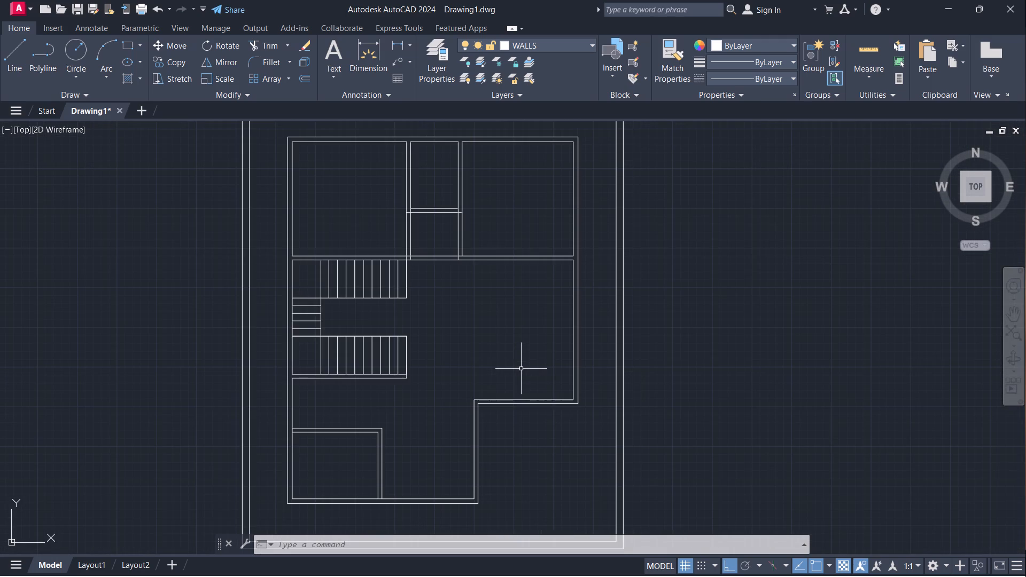
# Outline a 5' opening across the notch's horizontal wall, starting 3" east of the notch's inner corner.
pyautogui.scroll(-2, 522, 369)
pyautogui.scroll(1, 524, 367)
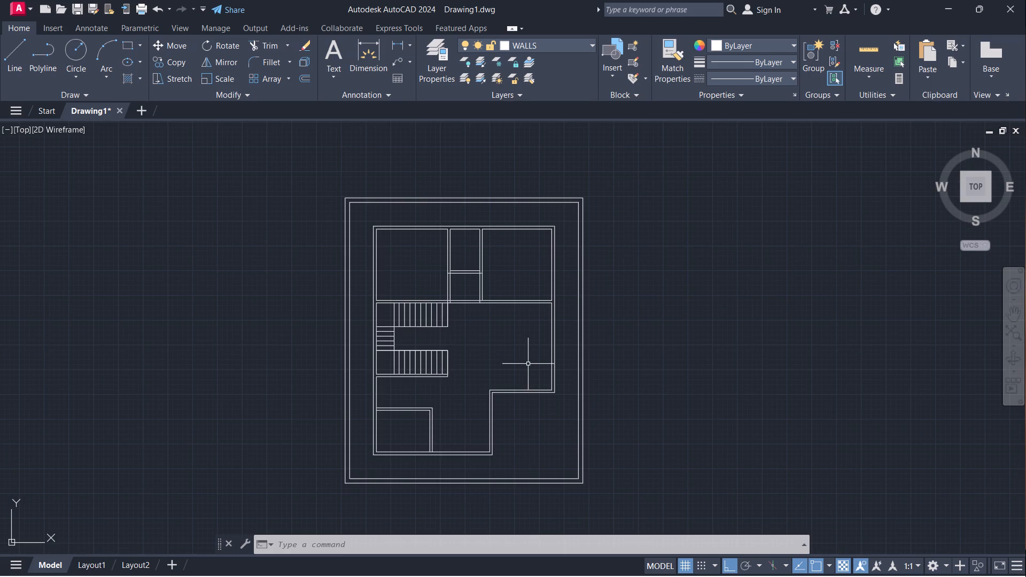
pyautogui.scroll(2, 528, 364)
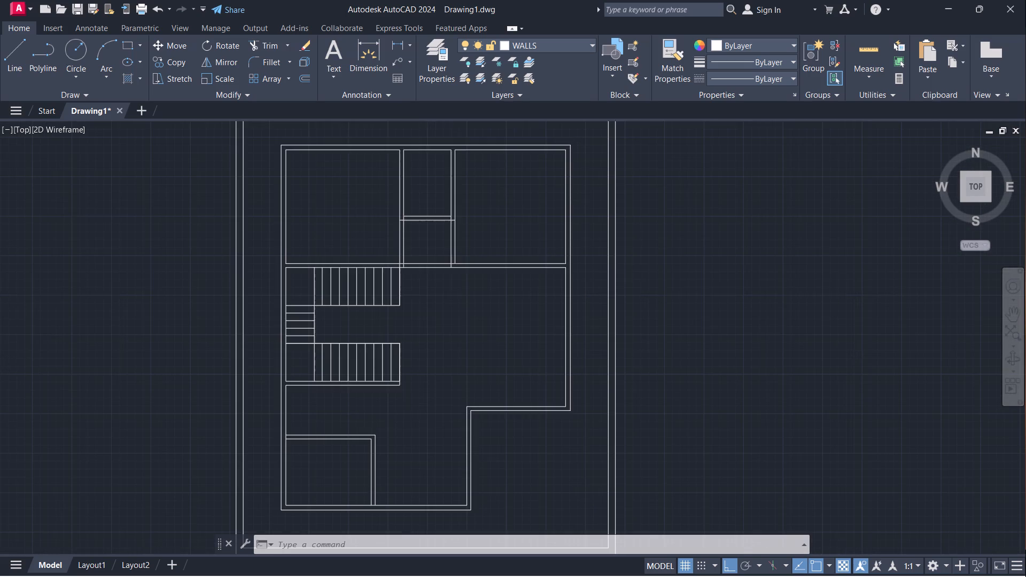
pyautogui.scroll(-2, 528, 364)
pyautogui.scroll(3, 491, 392)
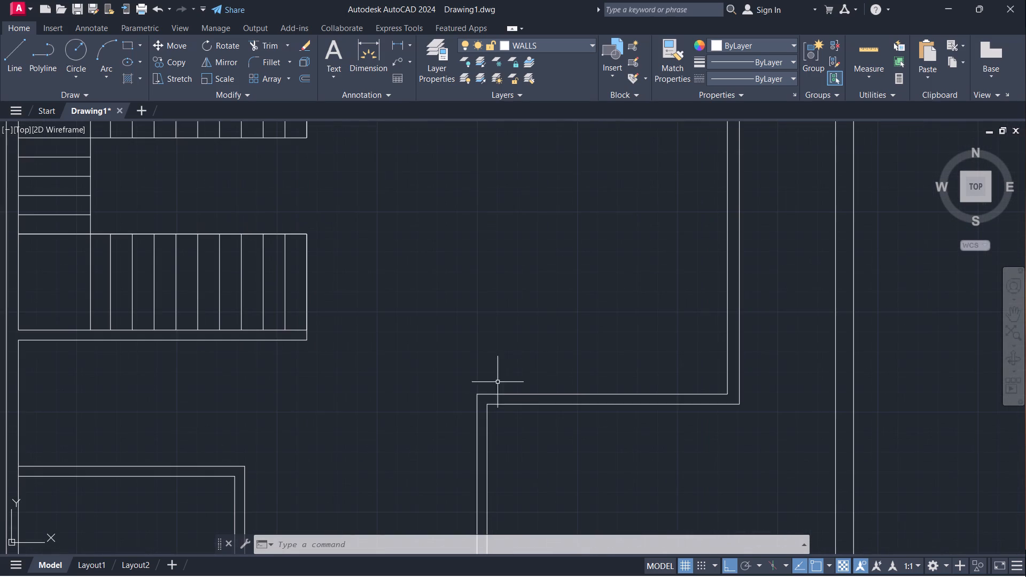
pyautogui.press('l')
pyautogui.press('Return')
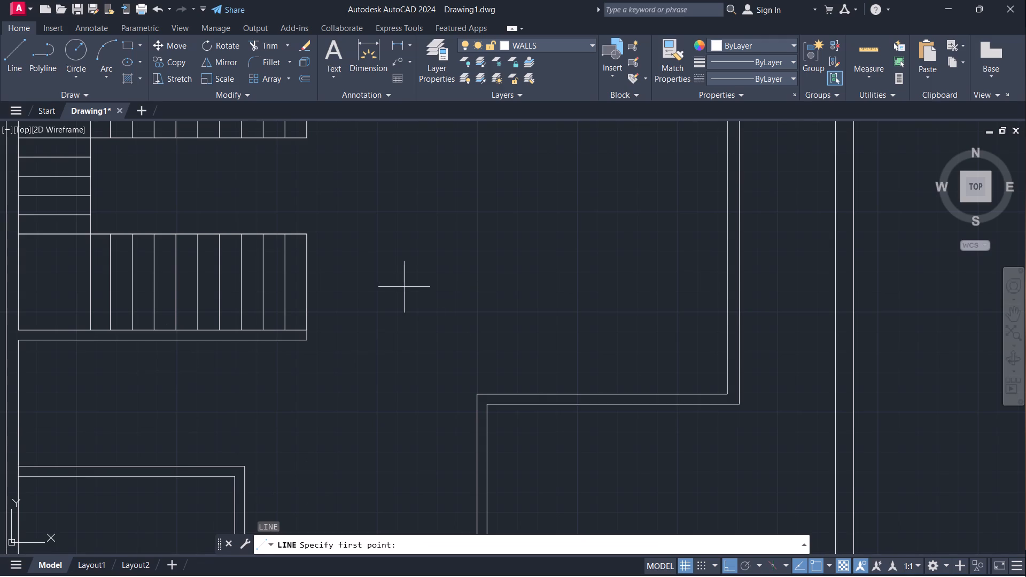
pyautogui.click(486, 406)
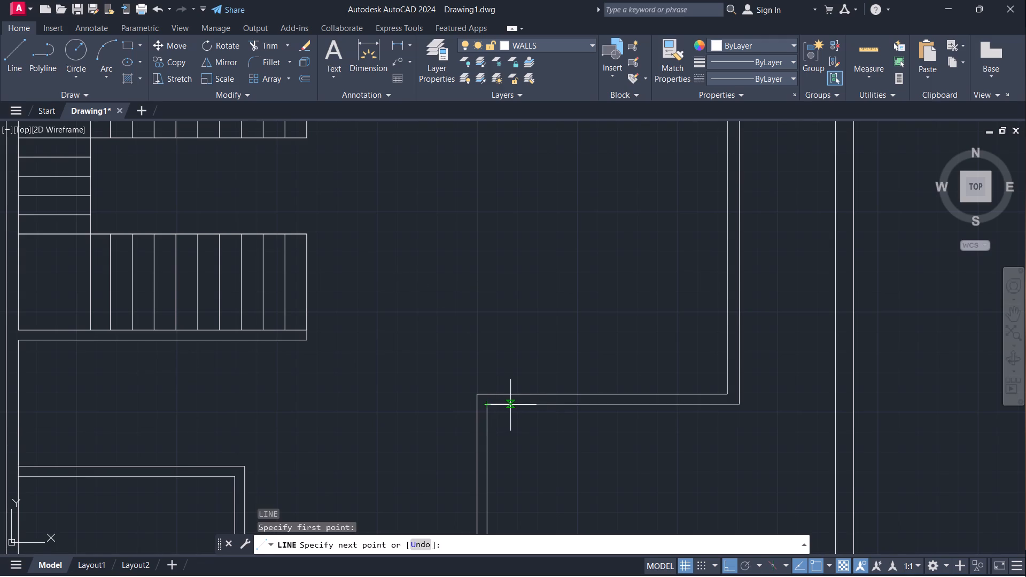
pyautogui.press('3')
pyautogui.press('Return')
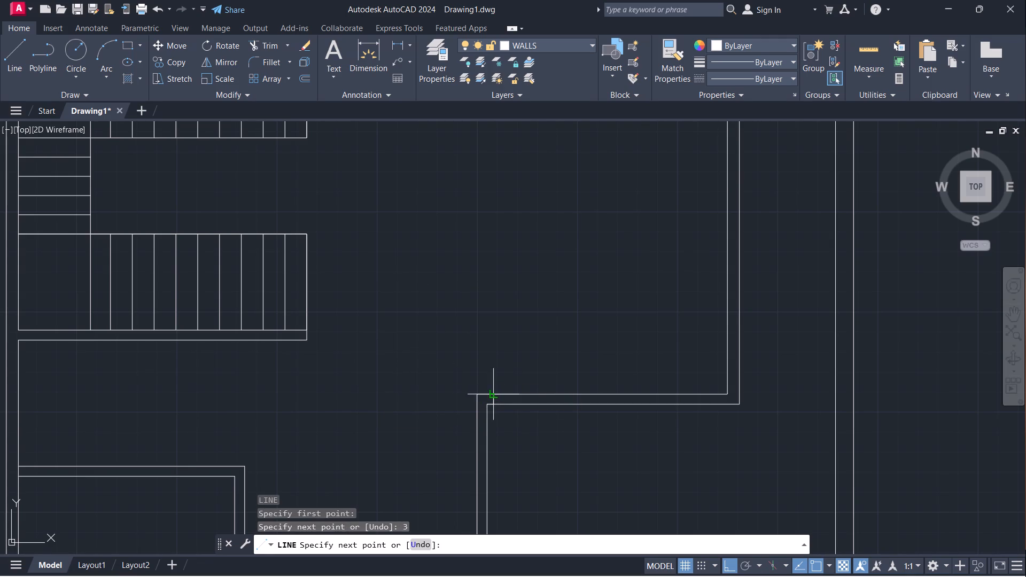
pyautogui.click(496, 393)
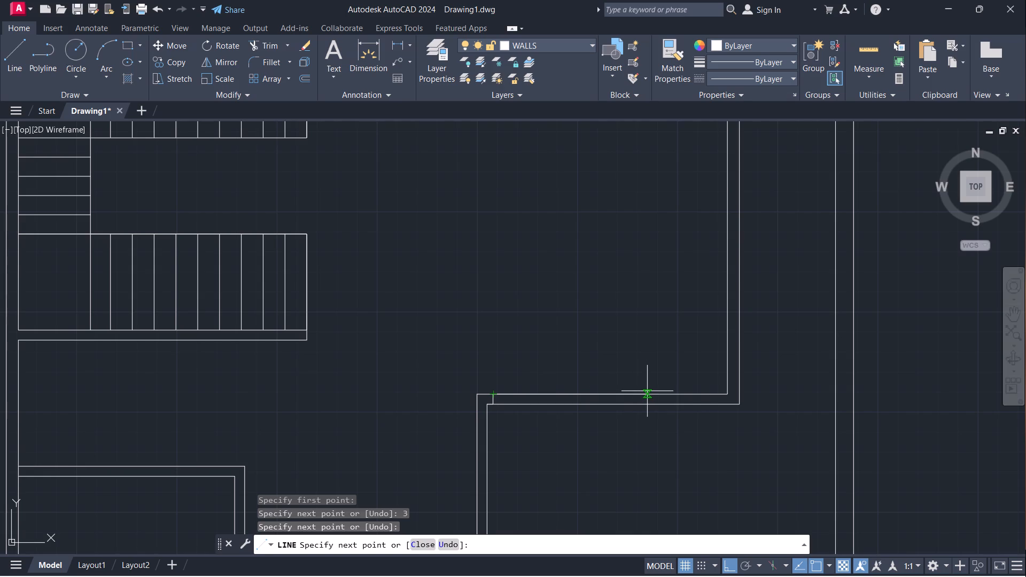
pyautogui.press('5')
pyautogui.press("'")
pyautogui.press('Return')
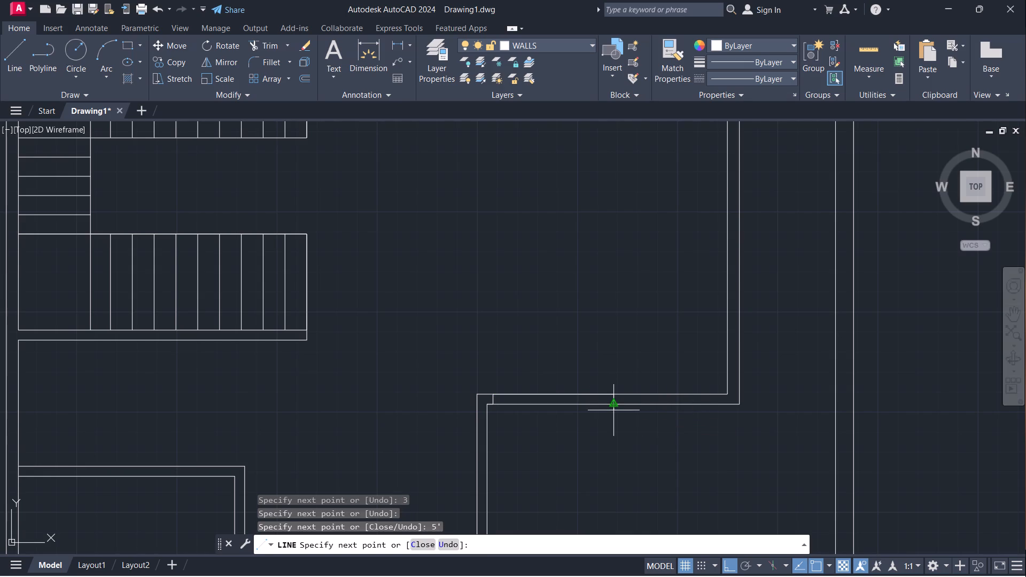
pyautogui.click(614, 407)
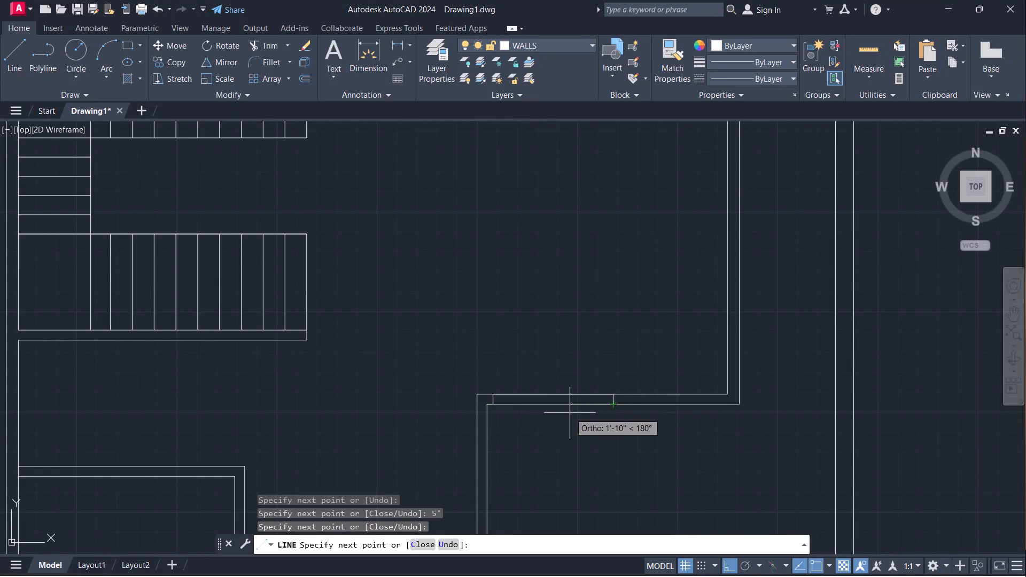
pyautogui.press('Escape')
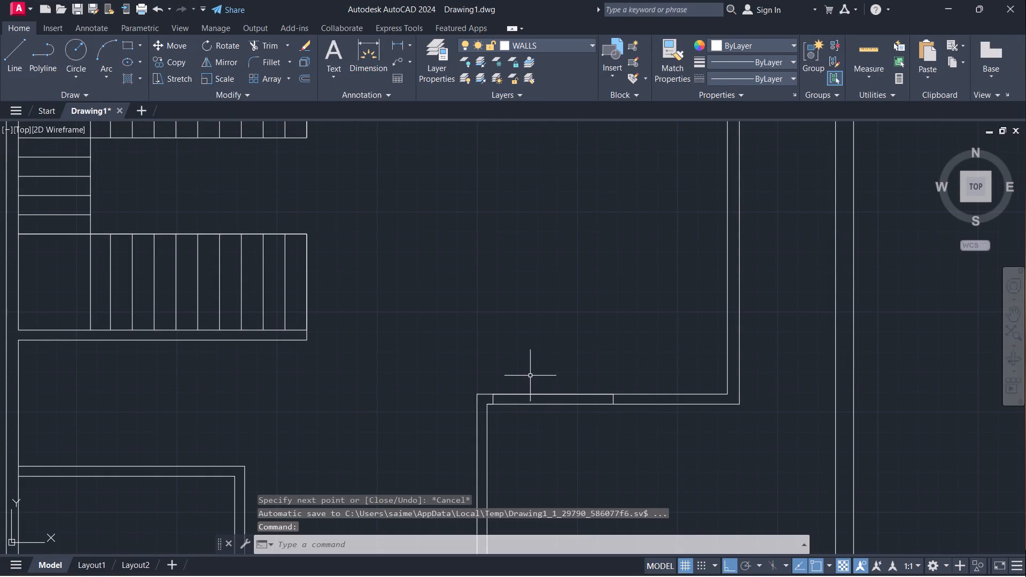
# Outline a 3' opening in the west wall of the small room between the upper rooms, starting 3" above its bottom wall.
pyautogui.scroll(-1, 538, 358)
pyautogui.scroll(-1, 546, 314)
pyautogui.moveTo(537, 297); pyautogui.dragTo(577, 354, button='middle')
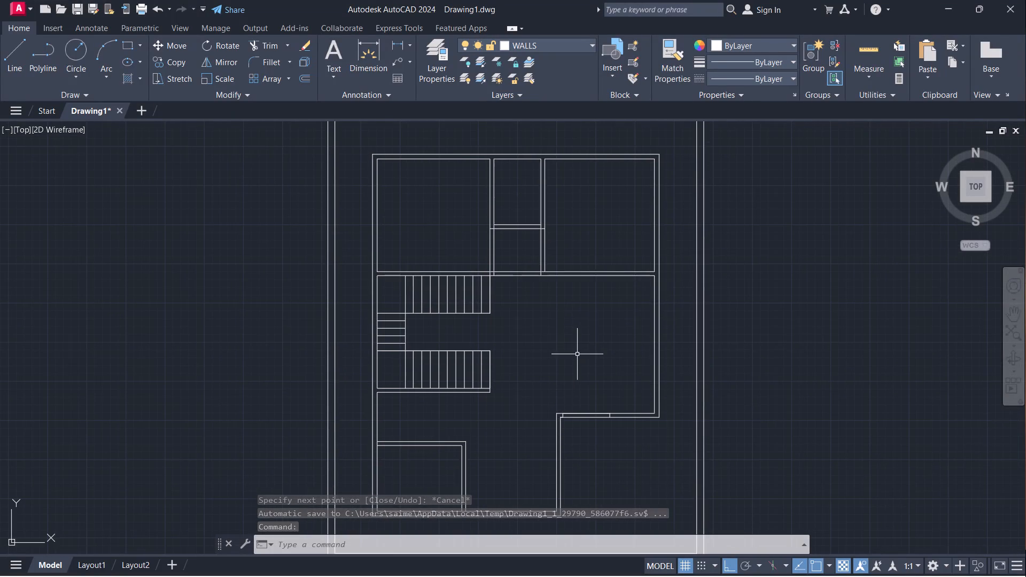
pyautogui.scroll(-1, 574, 324)
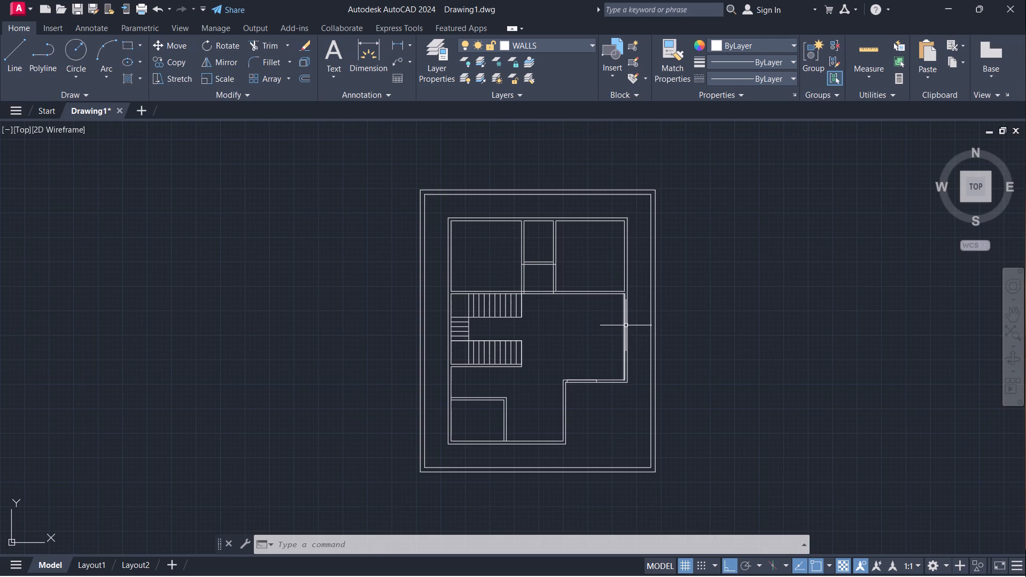
pyautogui.scroll(2, 626, 324)
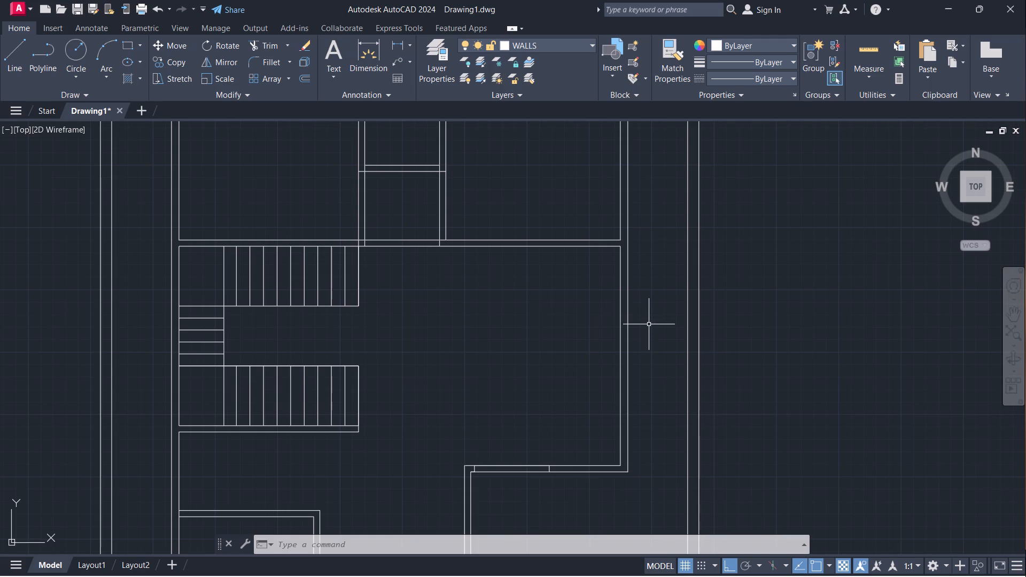
pyautogui.scroll(-1, 649, 324)
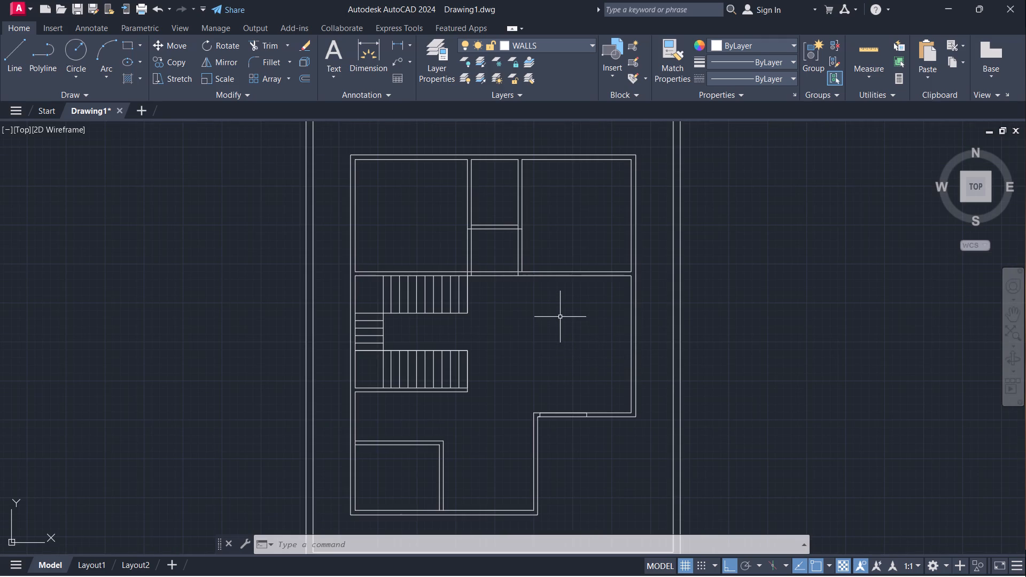
pyautogui.scroll(1, 479, 255)
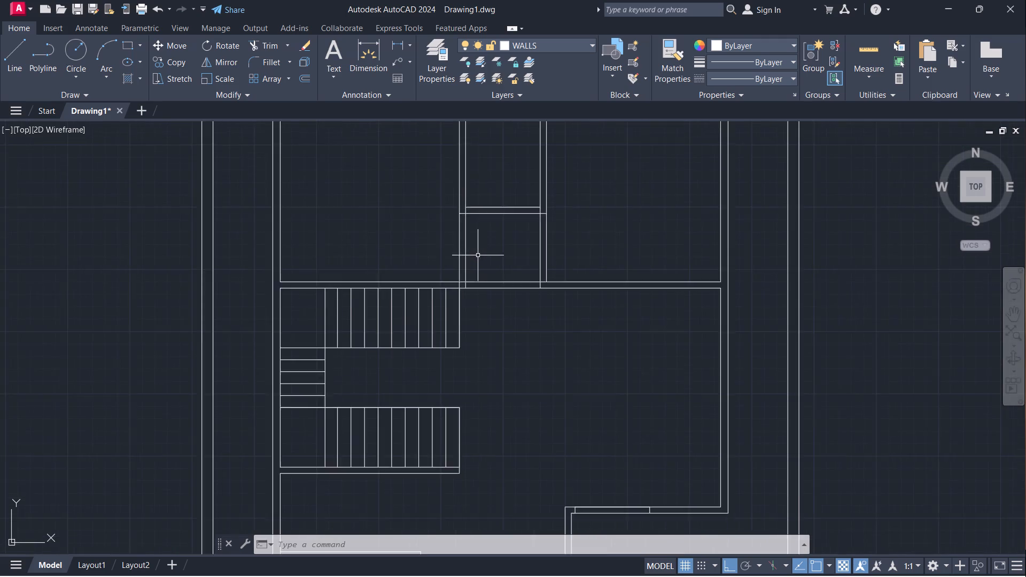
pyautogui.scroll(1, 476, 256)
pyautogui.scroll(3, 441, 285)
pyautogui.press('l')
pyautogui.press('Return')
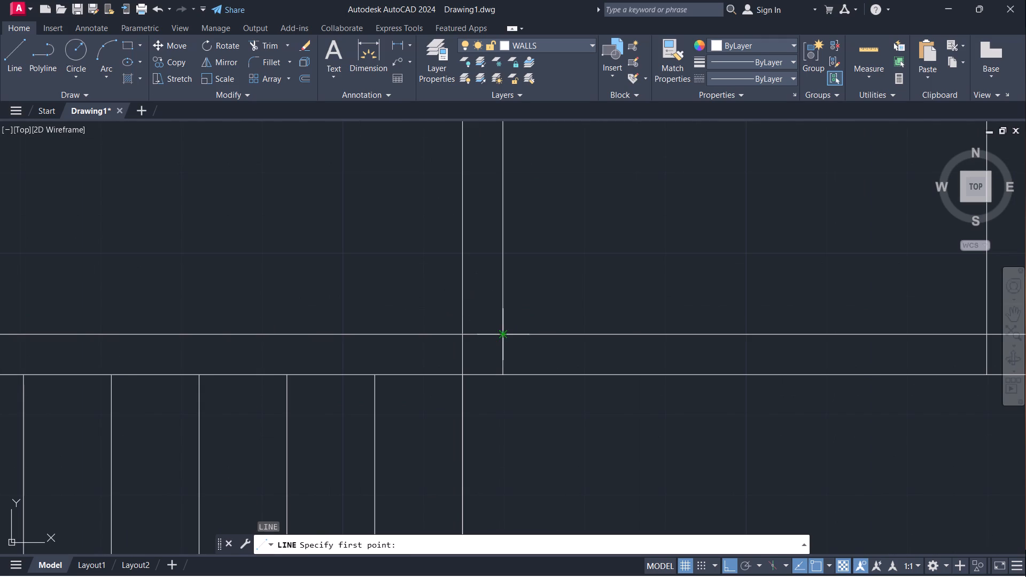
pyautogui.click(506, 332)
pyautogui.press('3')
pyautogui.press('Return')
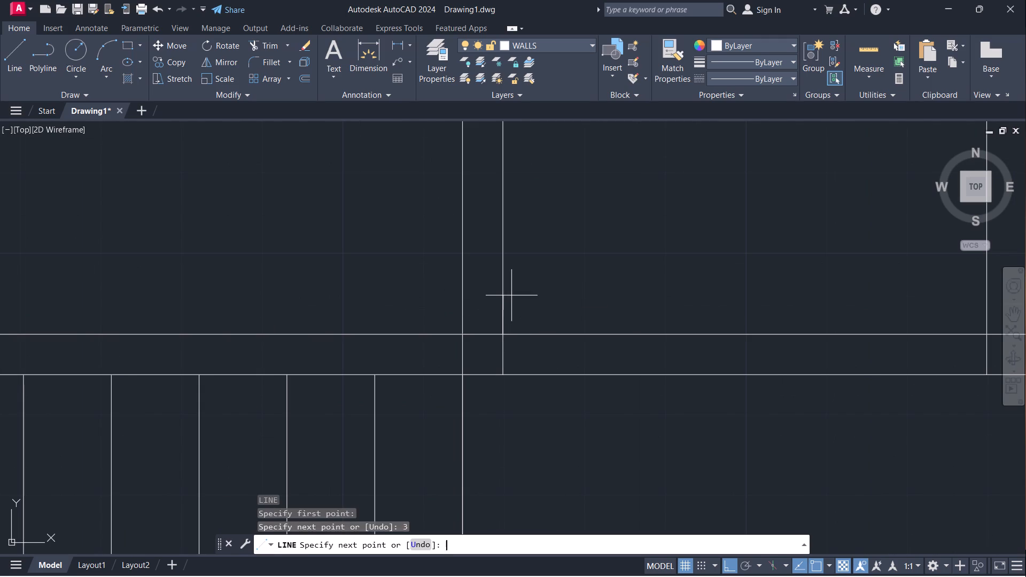
pyautogui.click(465, 308)
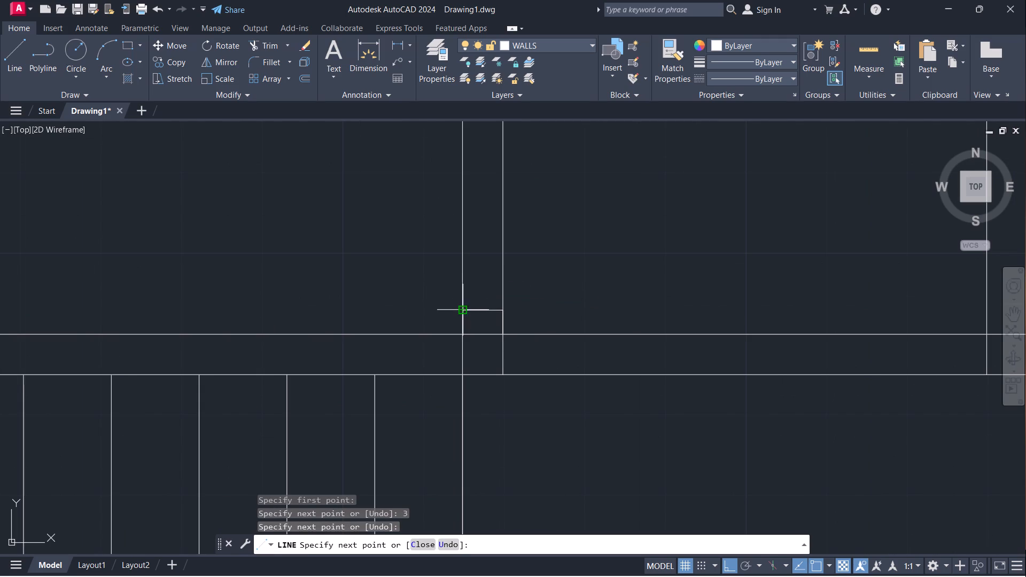
pyautogui.scroll(-2, 478, 139)
pyautogui.moveTo(510, 143); pyautogui.dragTo(460, 346, button='middle')
pyautogui.write("3'")
pyautogui.press('Return')
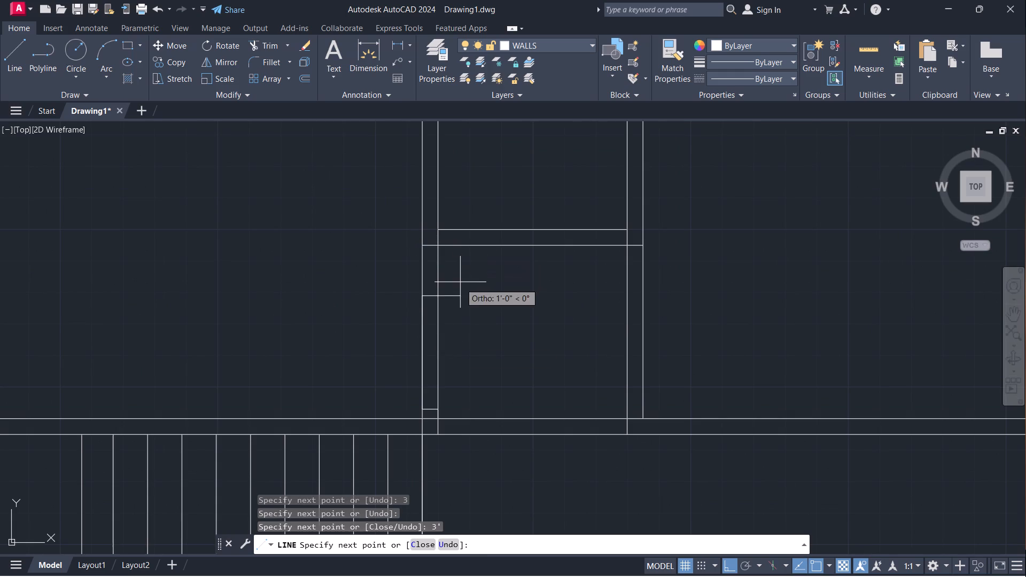
pyautogui.click(439, 298)
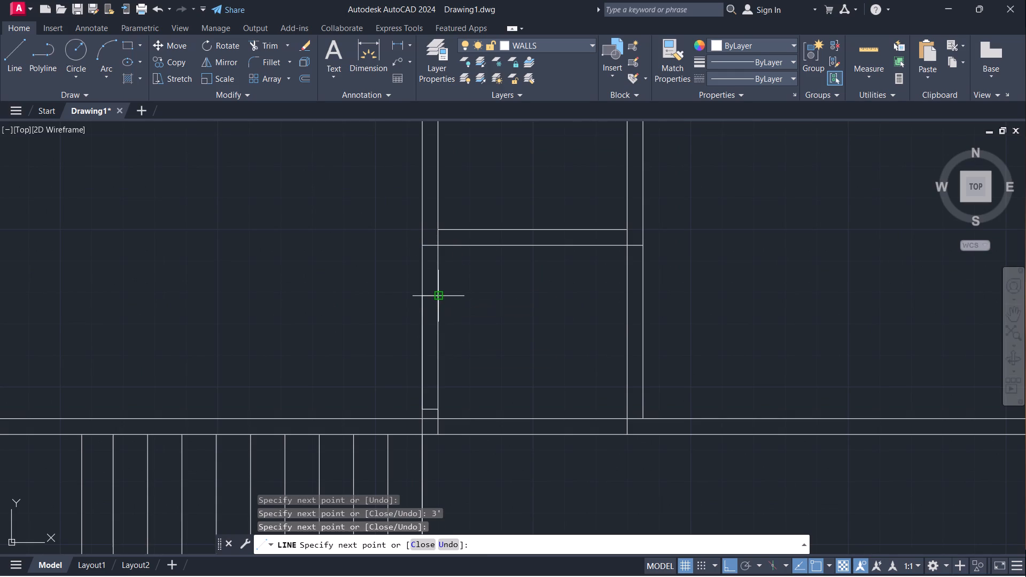
pyautogui.press('Escape')
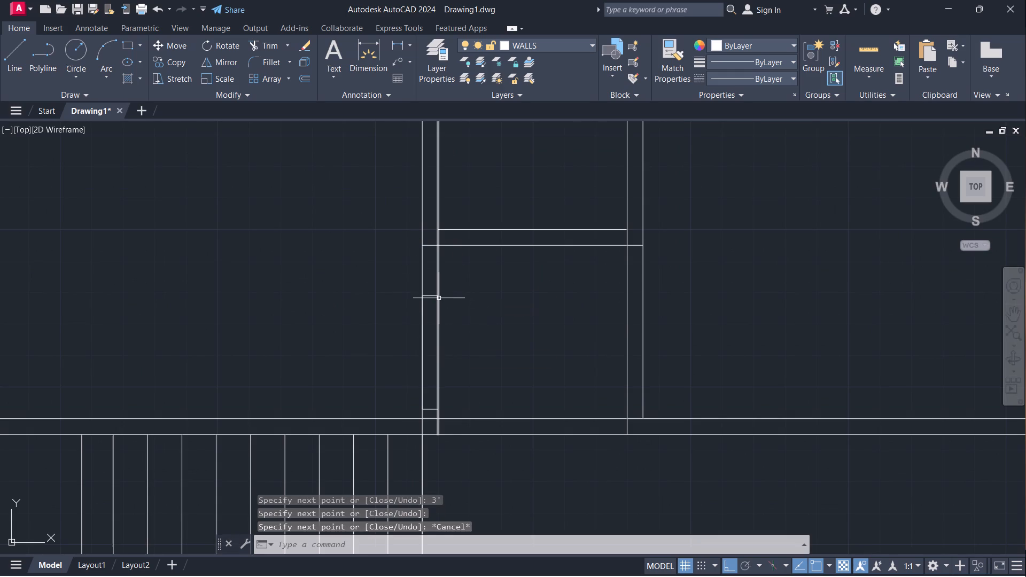
# Outline a matching 3' opening in the small room's east wall, level with the opening in its west wall.
pyautogui.press('Return')
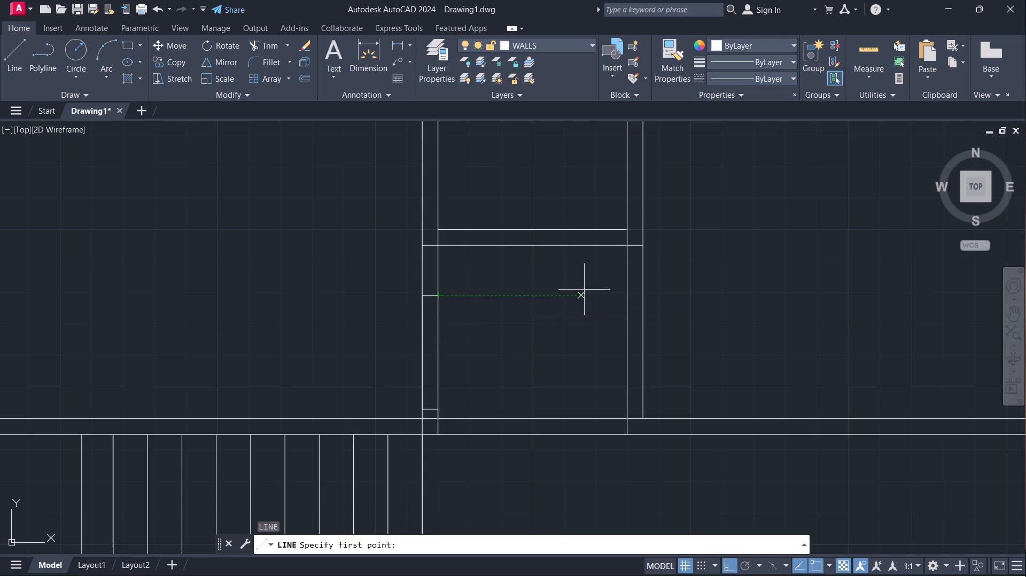
pyautogui.click(628, 293)
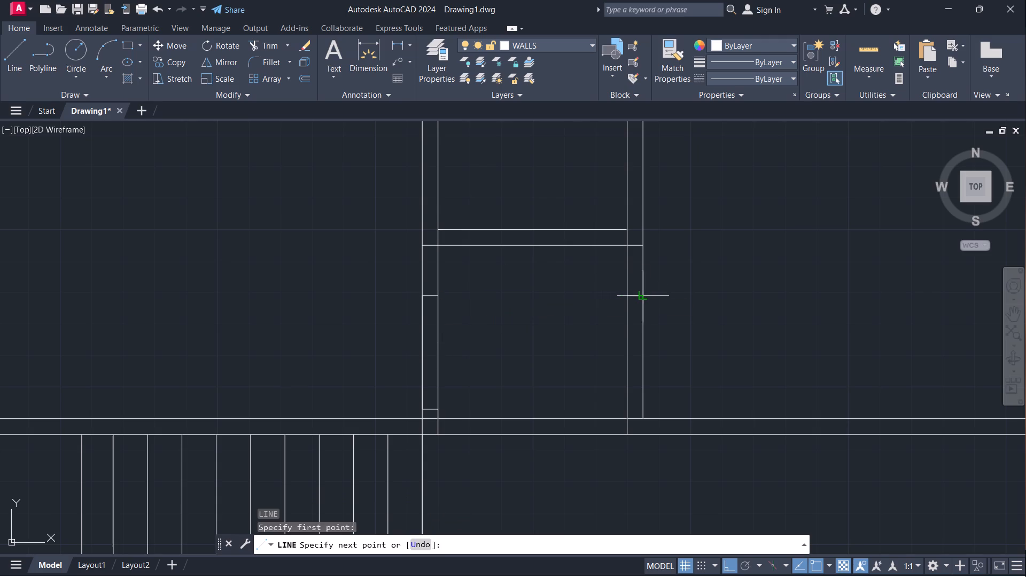
pyautogui.click(644, 297)
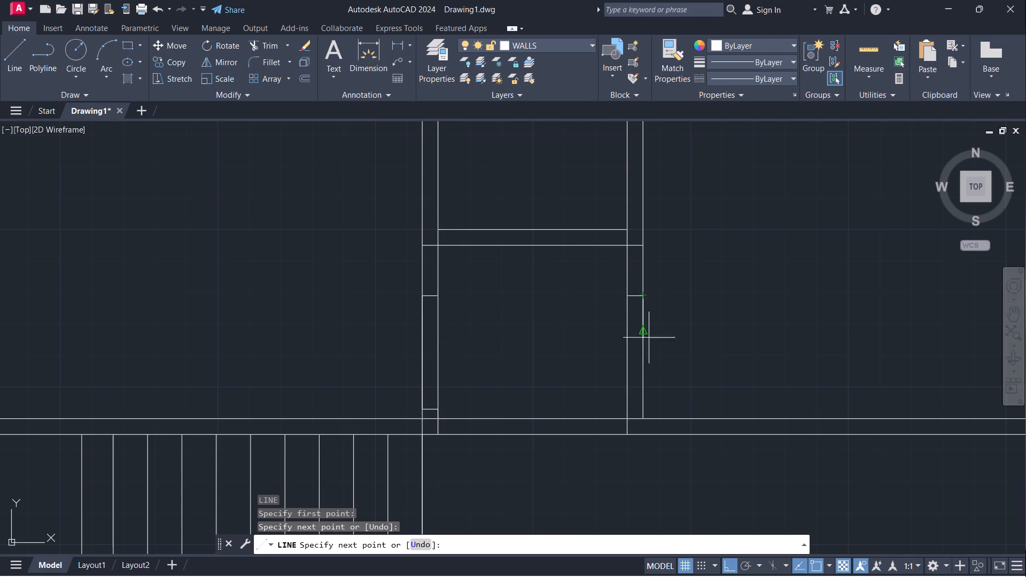
pyautogui.write("3'")
pyautogui.press('Return')
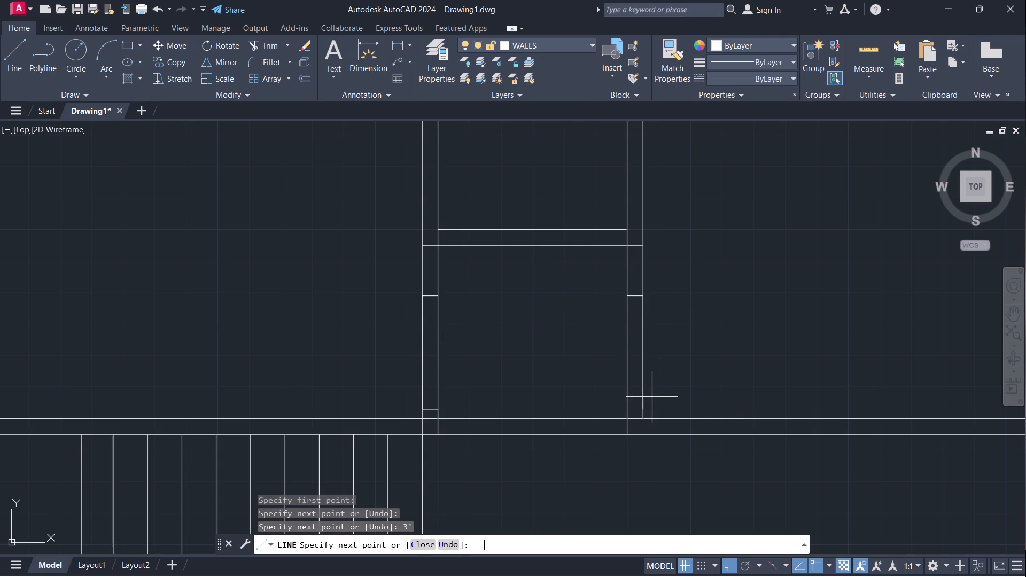
pyautogui.click(631, 409)
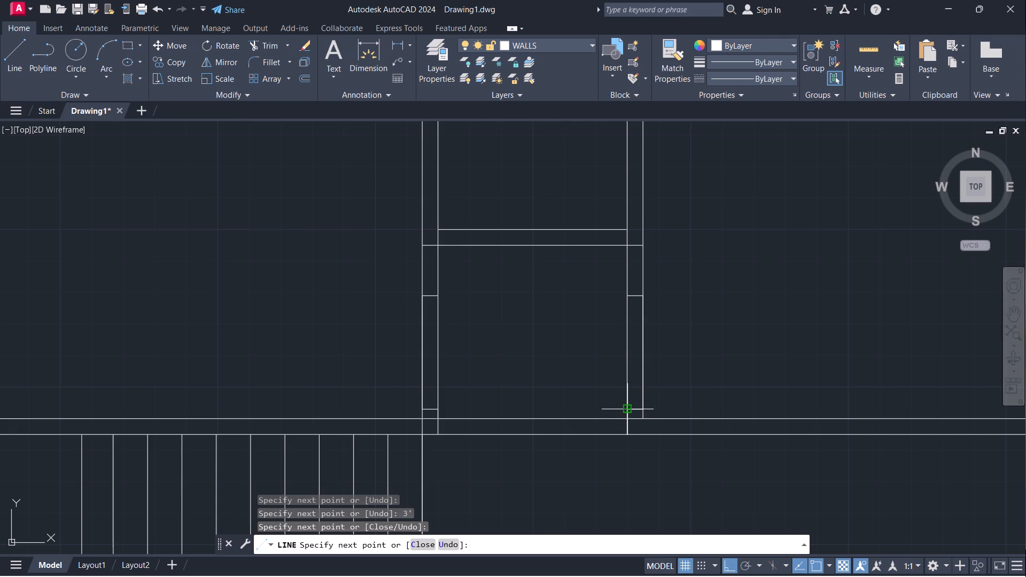
pyautogui.press('Escape')
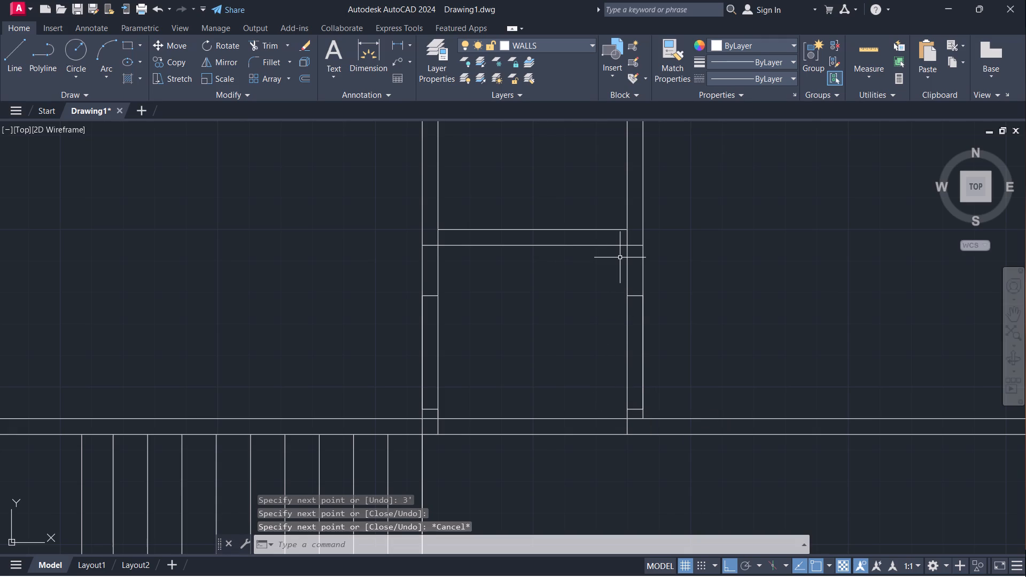
# Outline a 2'6" opening in the partition wall above the small room, starting 3" from the east wall.
pyautogui.press('l')
pyautogui.press('Return')
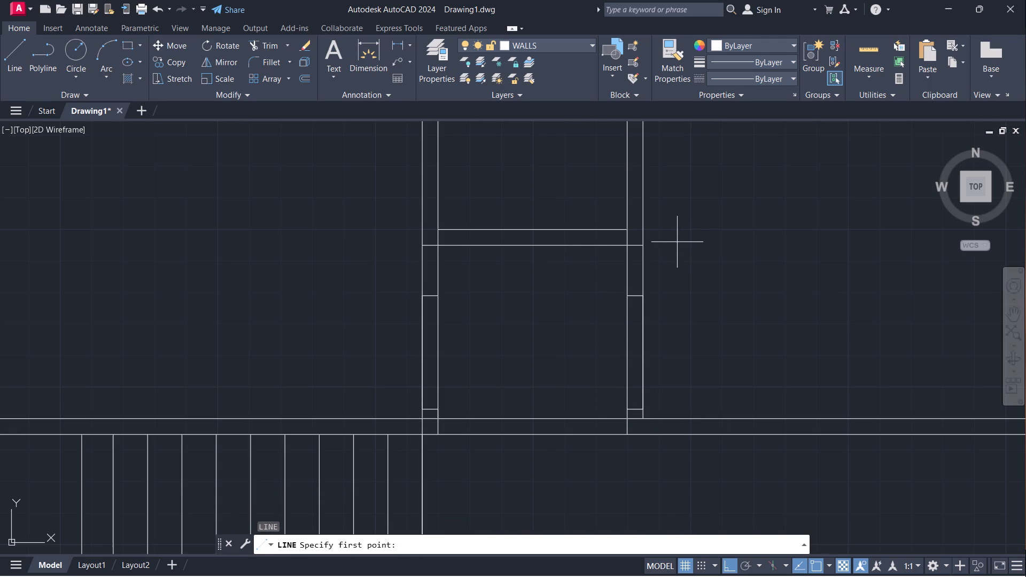
pyautogui.click(625, 245)
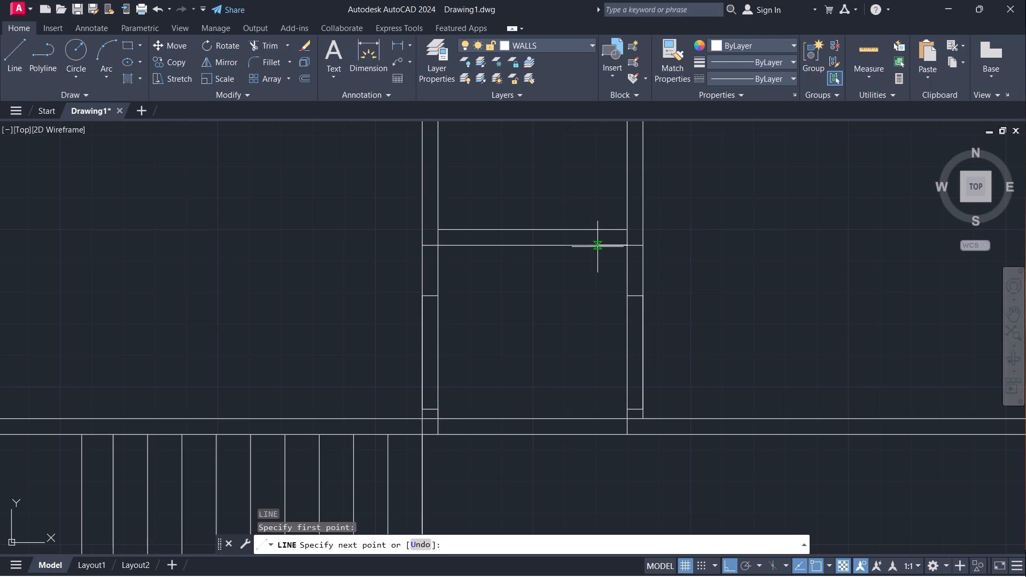
pyautogui.press('3')
pyautogui.press('Return')
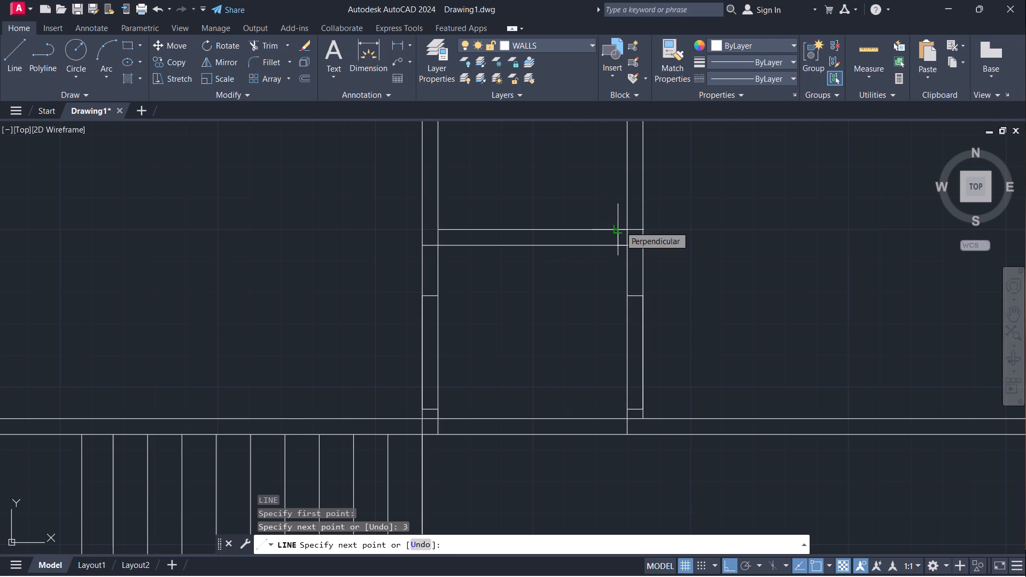
pyautogui.click(619, 225)
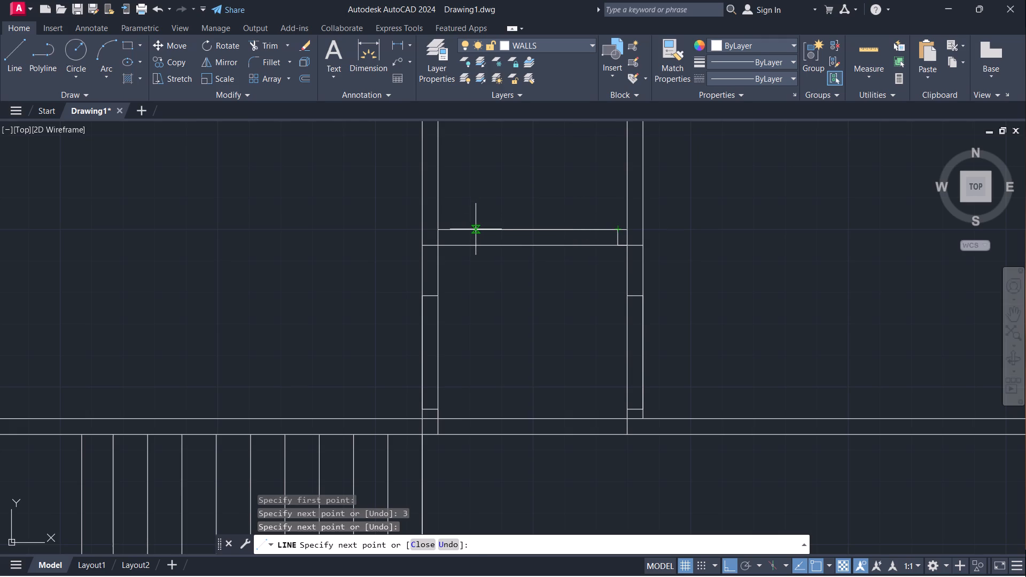
pyautogui.write('2\'6"')
pyautogui.press('Return')
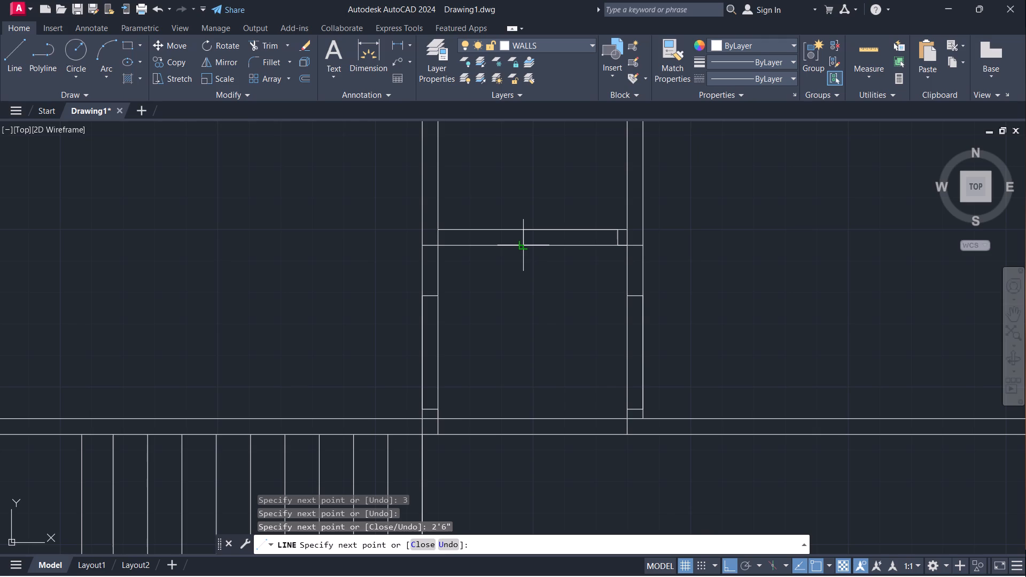
pyautogui.click(525, 242)
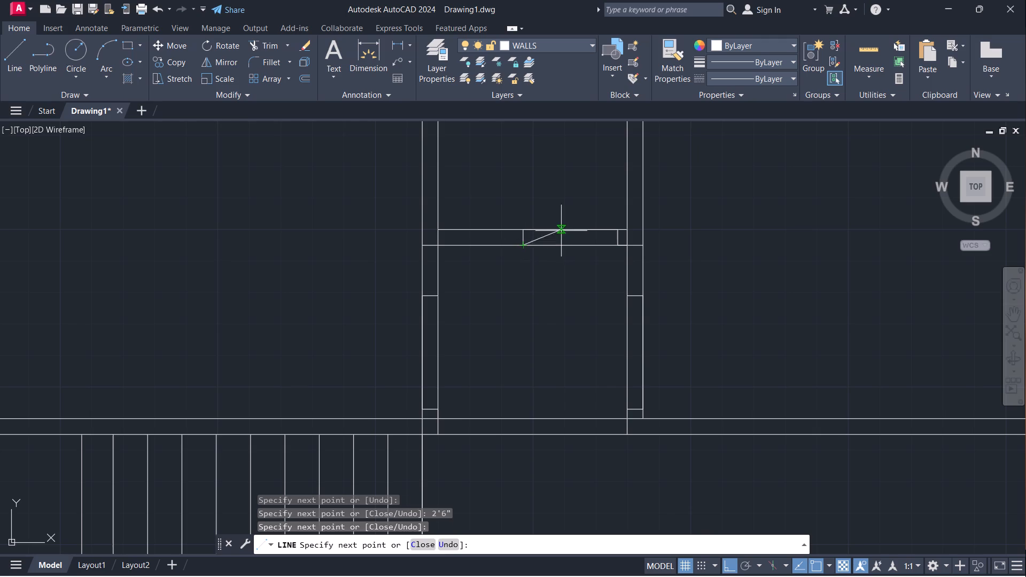
# Trim away the wall lines inside the 2'6" partition opening and the two 3' openings of the small room.
pyautogui.press('Escape')
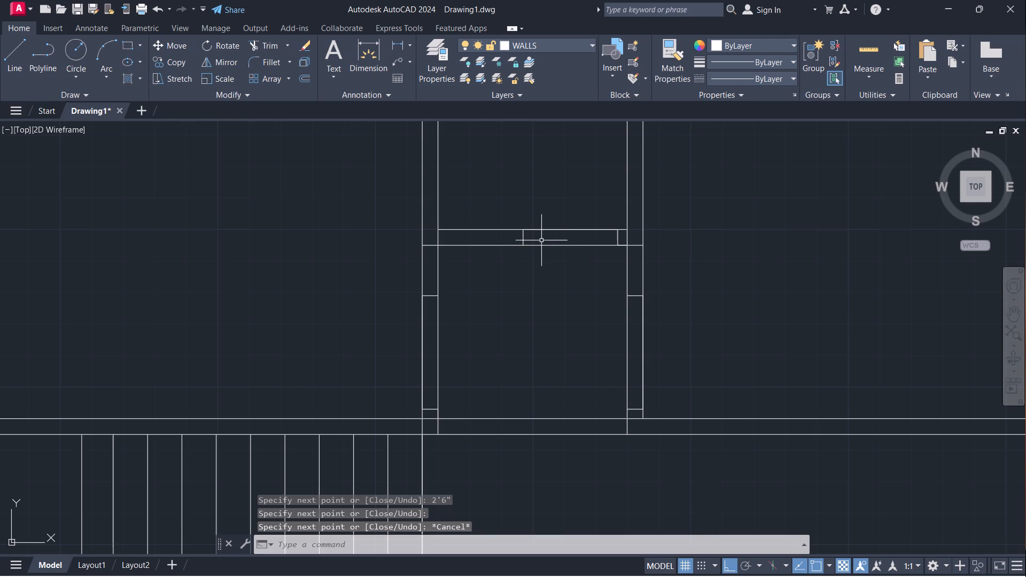
pyautogui.scroll(-1, 535, 232)
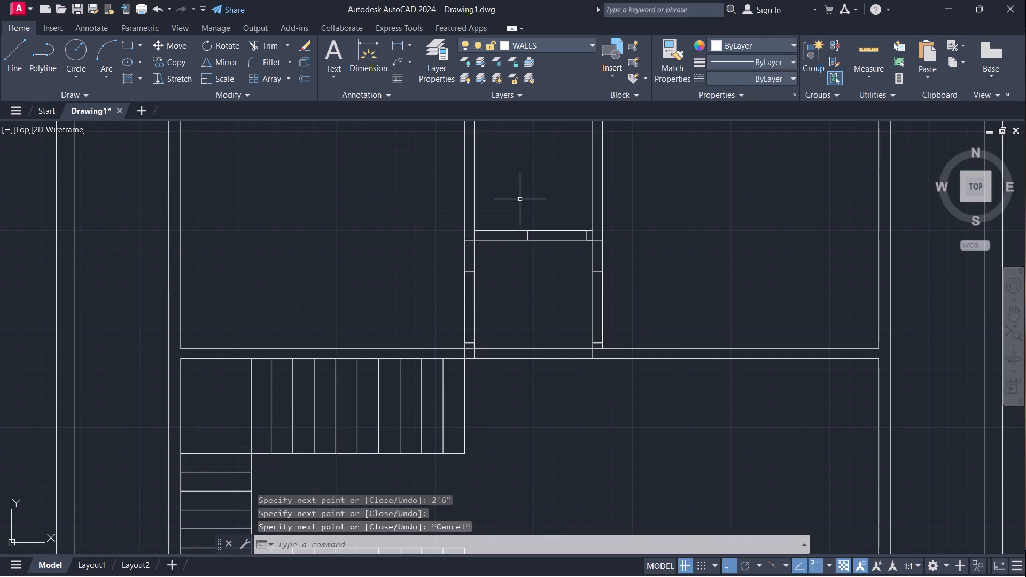
pyautogui.press('t')
pyautogui.press('r')
pyautogui.press('Return')
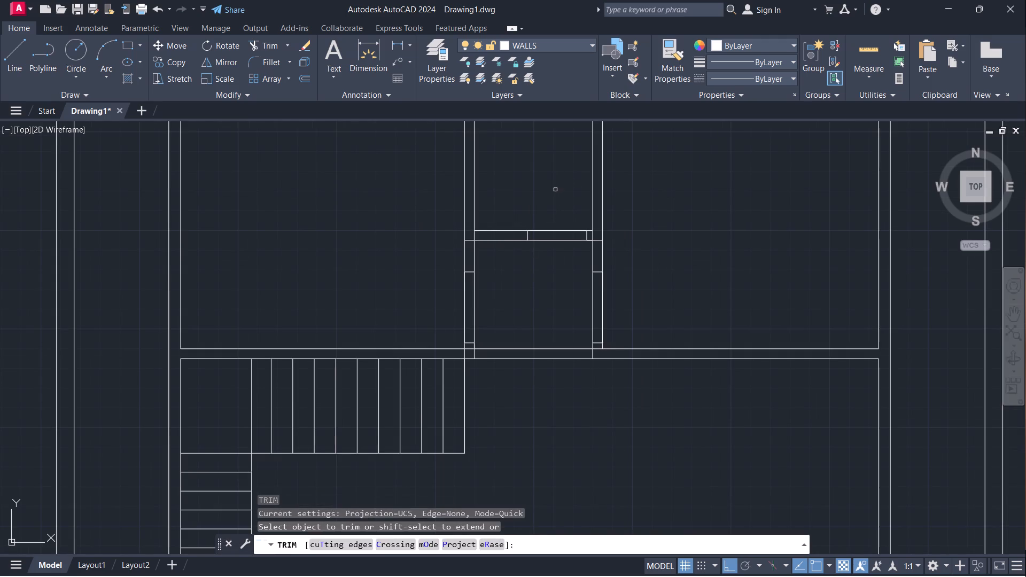
pyautogui.moveTo(559, 200); pyautogui.dragTo(539, 292)
pyautogui.moveTo(425, 302); pyautogui.dragTo(427, 303)
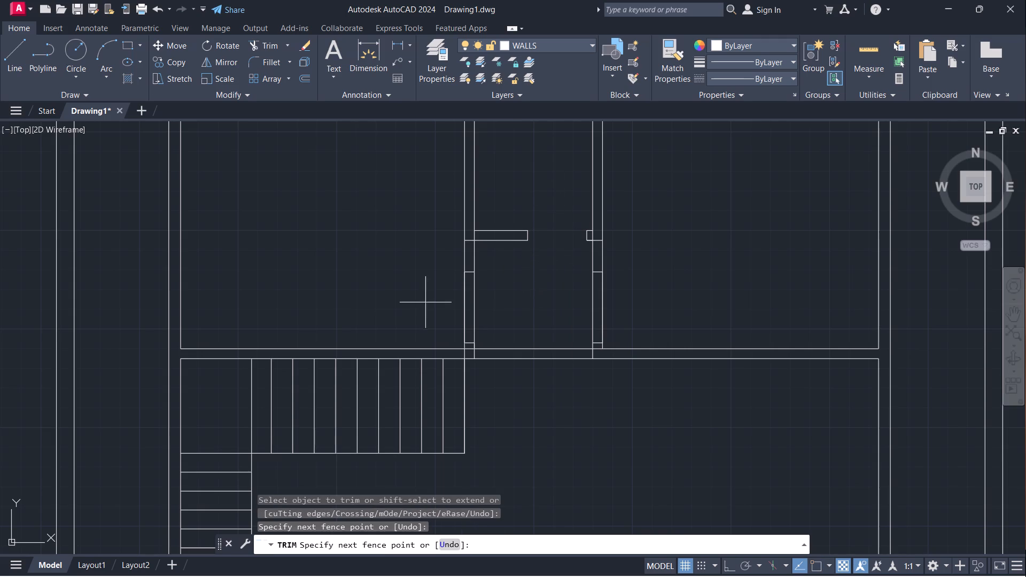
pyautogui.moveTo(427, 303); pyautogui.dragTo(629, 292)
# Trim the leftover line segments where the partition stubs meet the small room's east and west walls.
pyautogui.scroll(1, 623, 212)
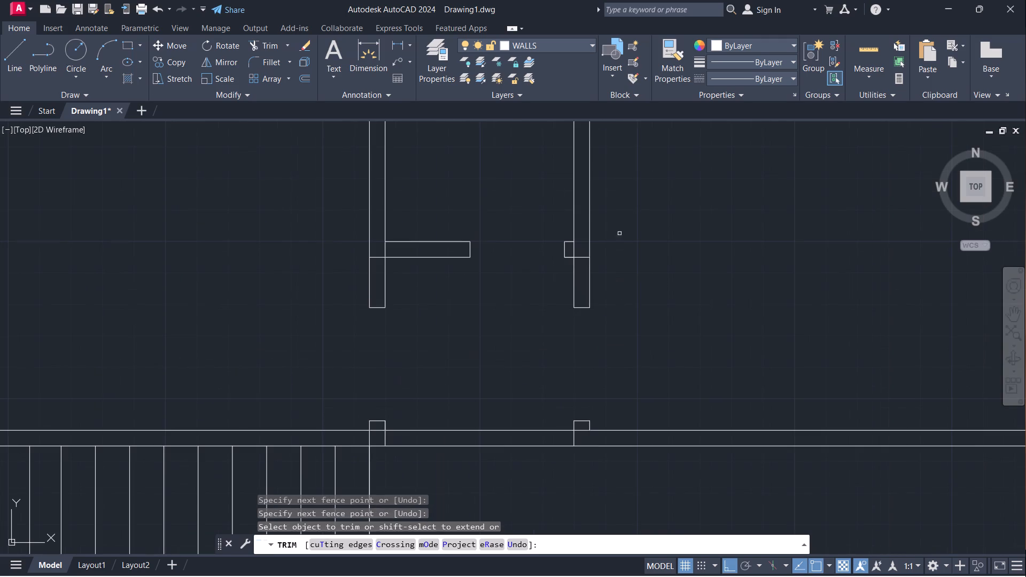
pyautogui.click(574, 247)
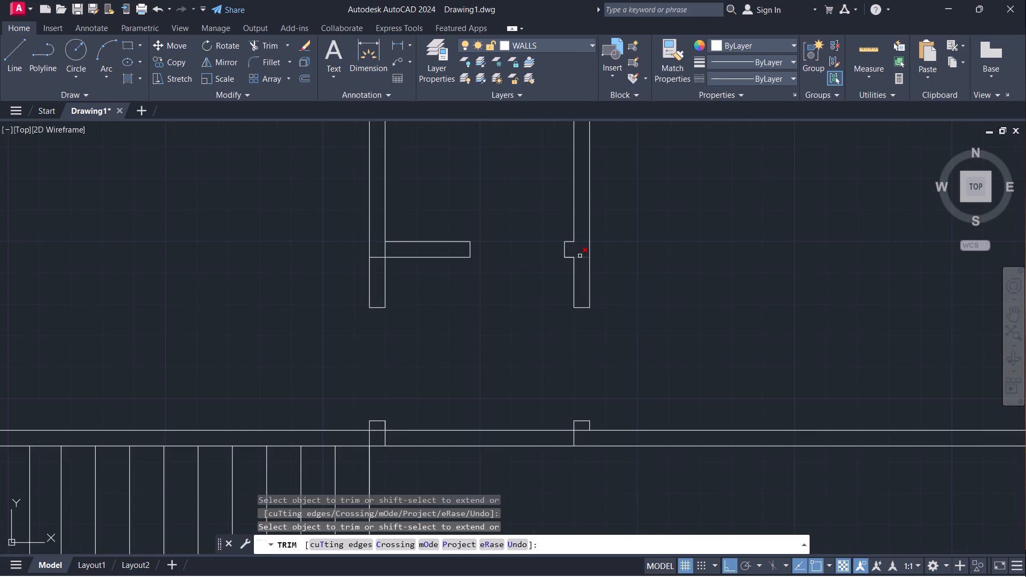
pyautogui.click(580, 256)
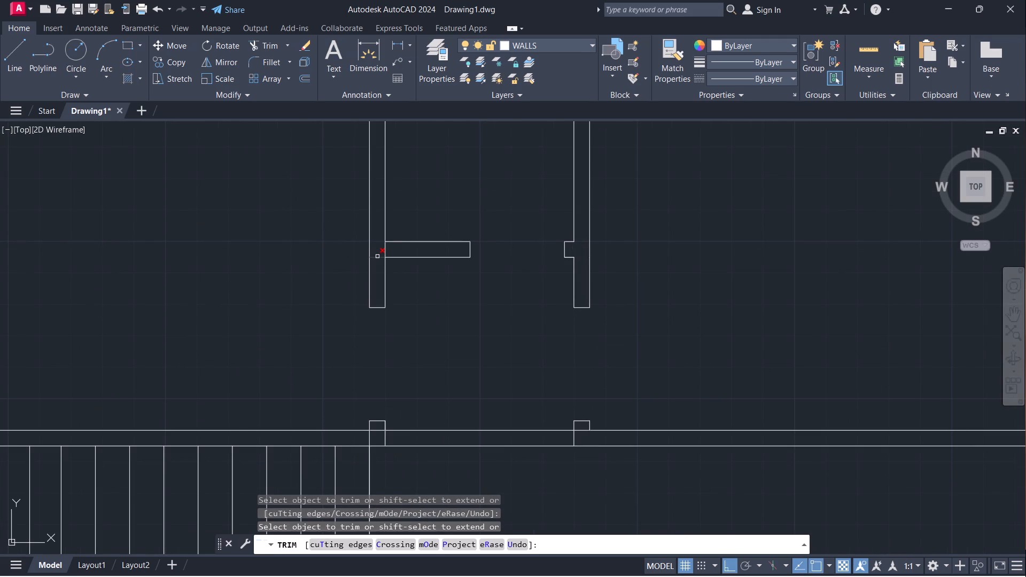
pyautogui.click(377, 258)
pyautogui.click(385, 248)
# Trim the horizontal line crossing the two short wall stubs at the bottom of the small room.
pyautogui.scroll(-1, 464, 339)
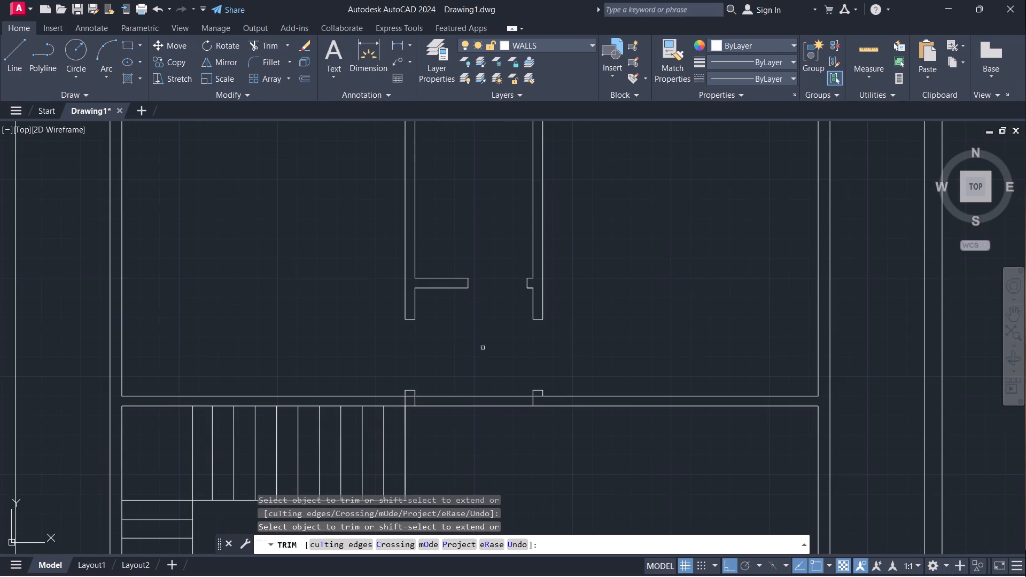
pyautogui.scroll(3, 537, 392)
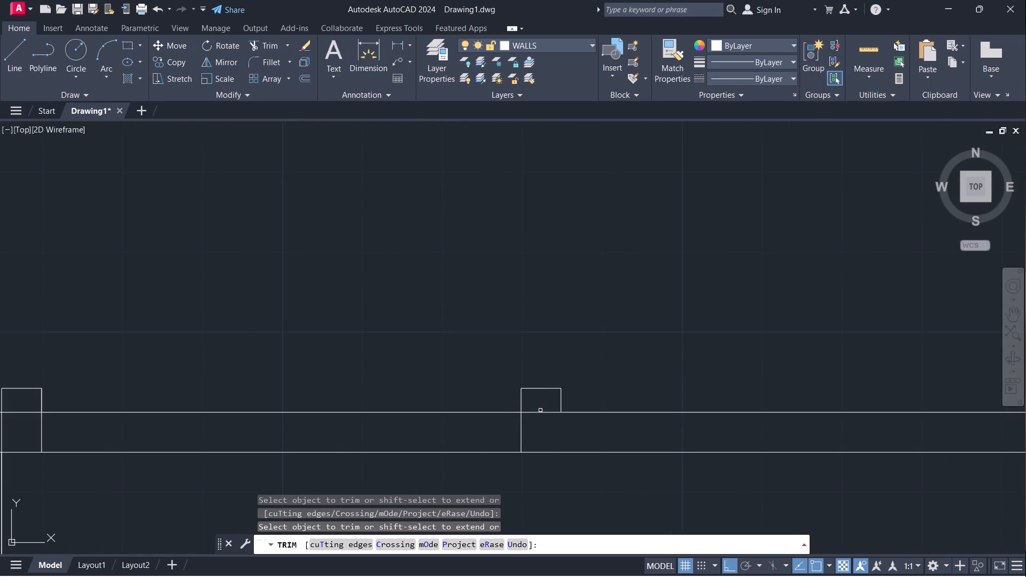
pyautogui.scroll(-2, 519, 310)
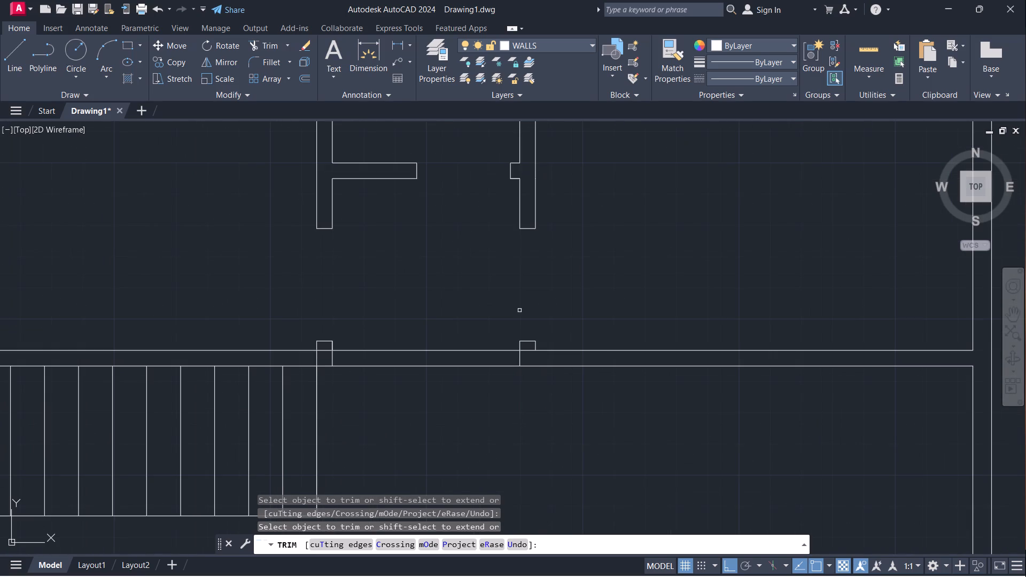
pyautogui.click(324, 349)
pyautogui.scroll(-2, 389, 302)
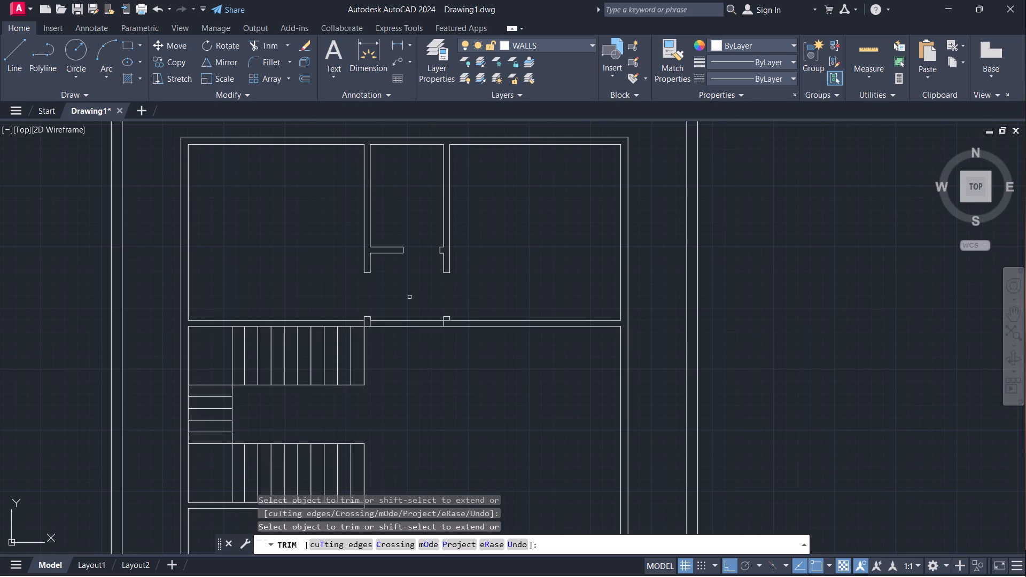
pyautogui.scroll(2, 445, 322)
pyautogui.click(447, 317)
# Trim the wall lines across the 5' opening in the notch's horizontal wall.
pyautogui.scroll(-3, 568, 233)
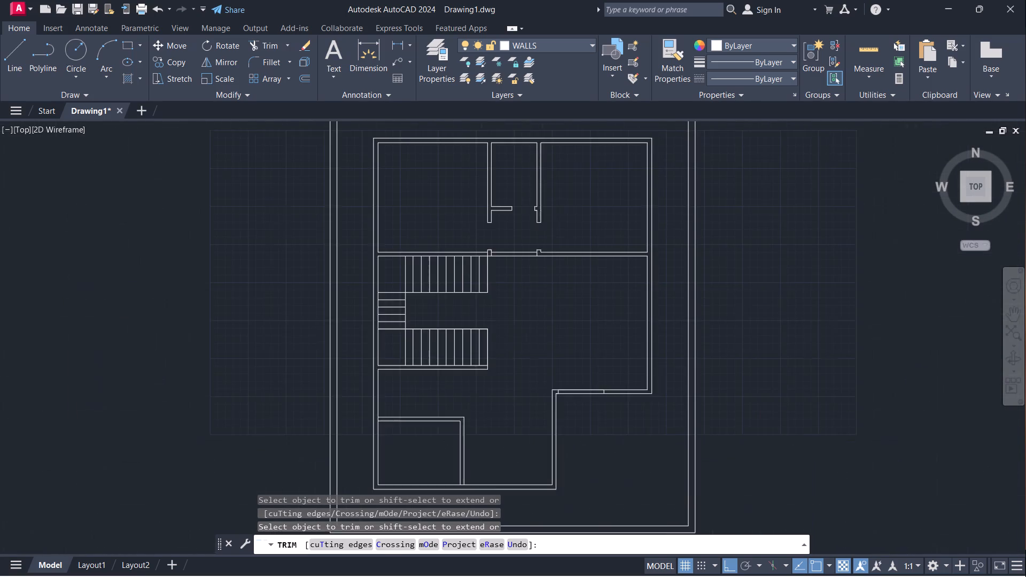
pyautogui.scroll(-1, 564, 240)
pyautogui.moveTo(570, 319); pyautogui.dragTo(574, 355)
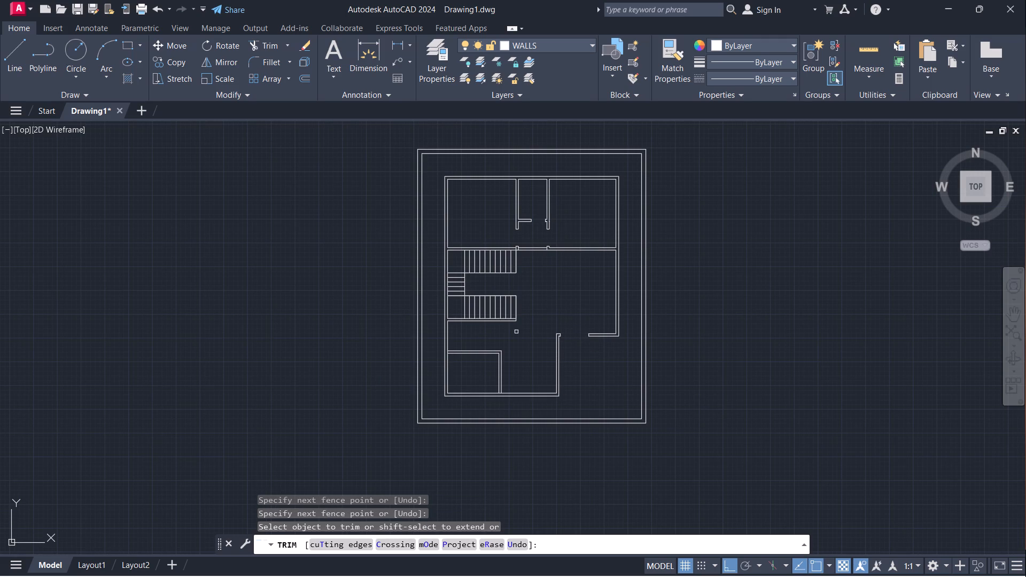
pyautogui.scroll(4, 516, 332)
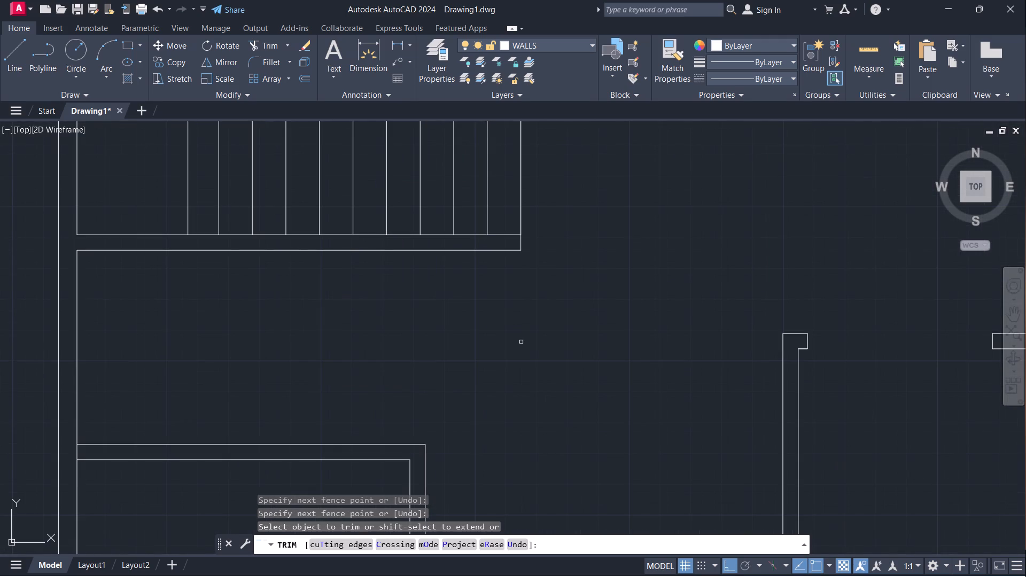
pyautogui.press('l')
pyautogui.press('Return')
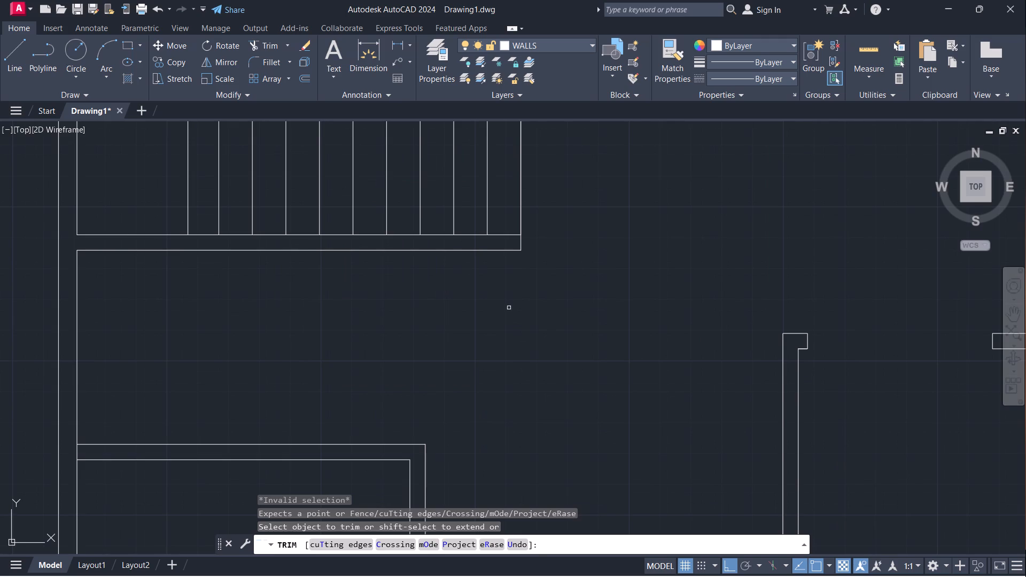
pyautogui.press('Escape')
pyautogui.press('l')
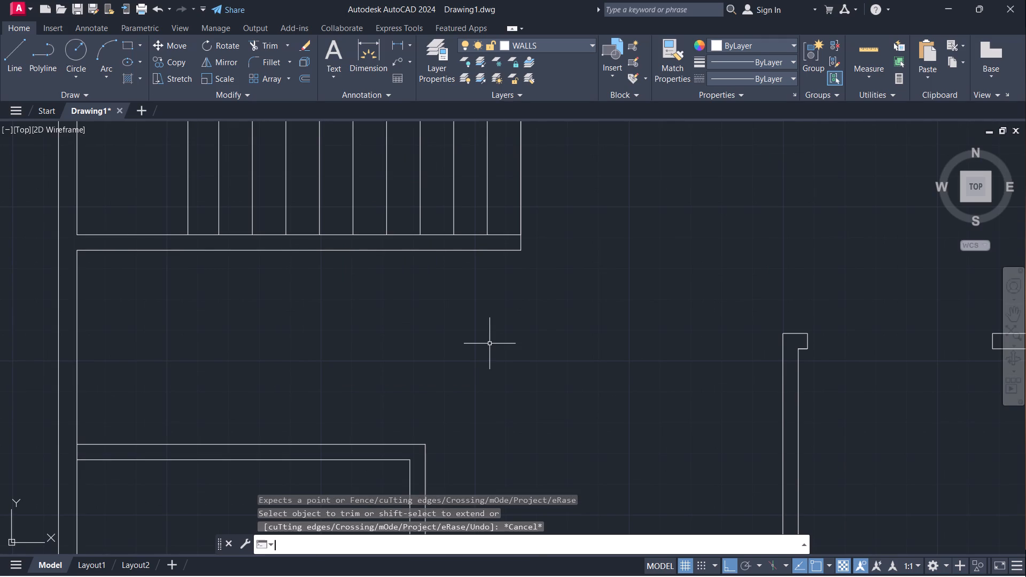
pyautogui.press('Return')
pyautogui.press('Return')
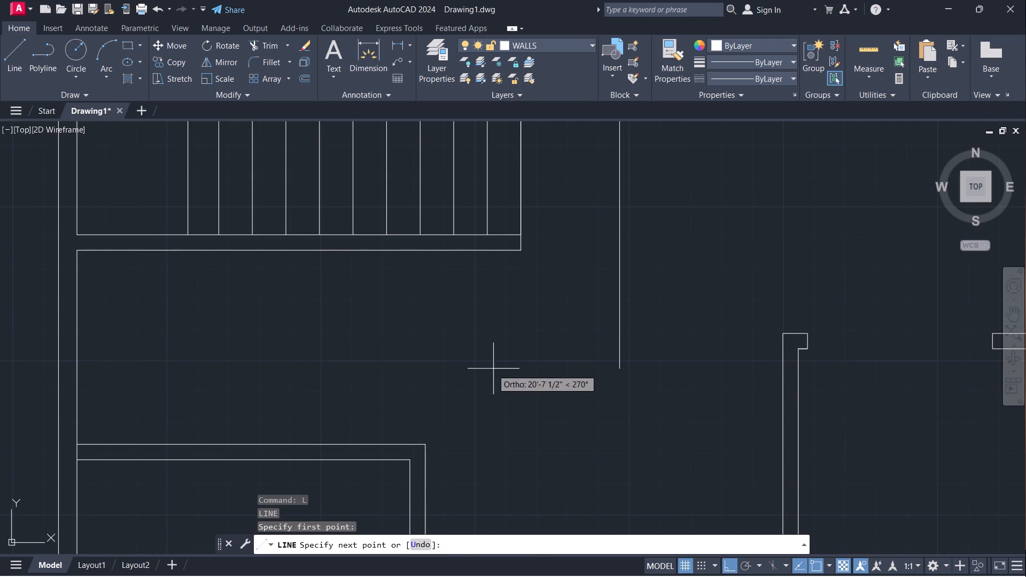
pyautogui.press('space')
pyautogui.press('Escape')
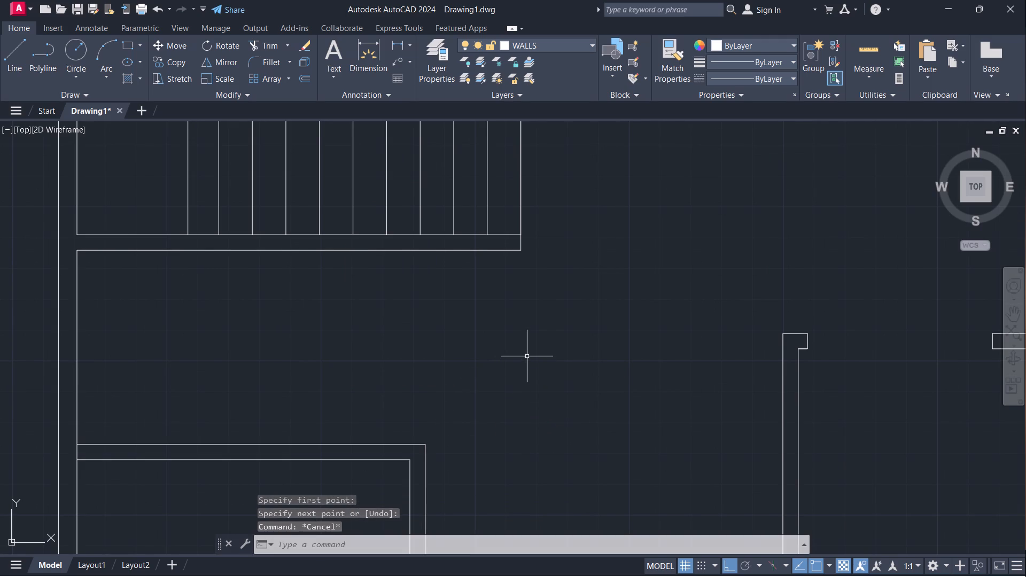
# Outline a 3' opening in the top wall of the southwest room, starting 3" west of its inner northeast corner.
pyautogui.press('space')
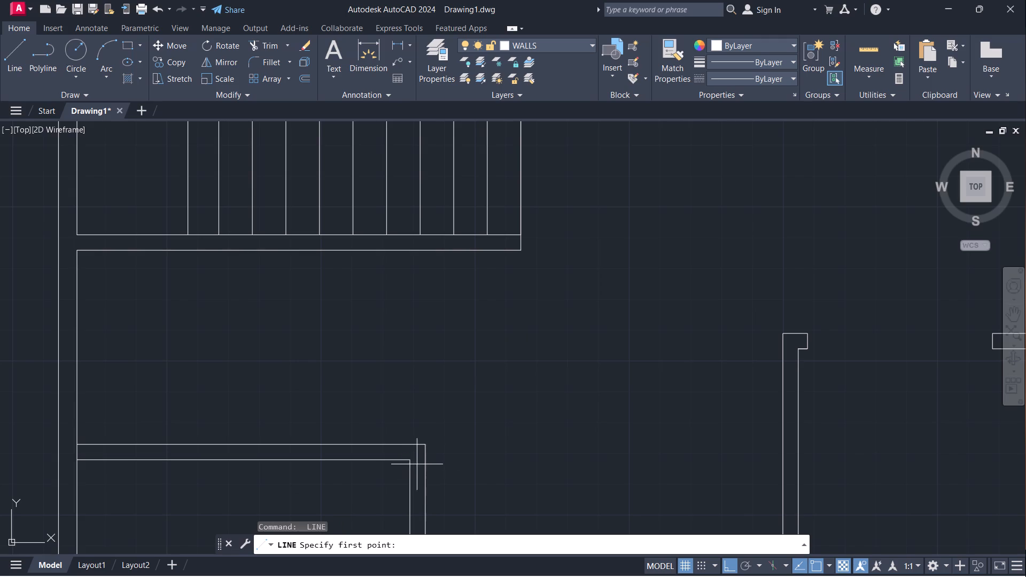
pyautogui.moveTo(409, 461); pyautogui.dragTo(393, 464)
pyautogui.press('3')
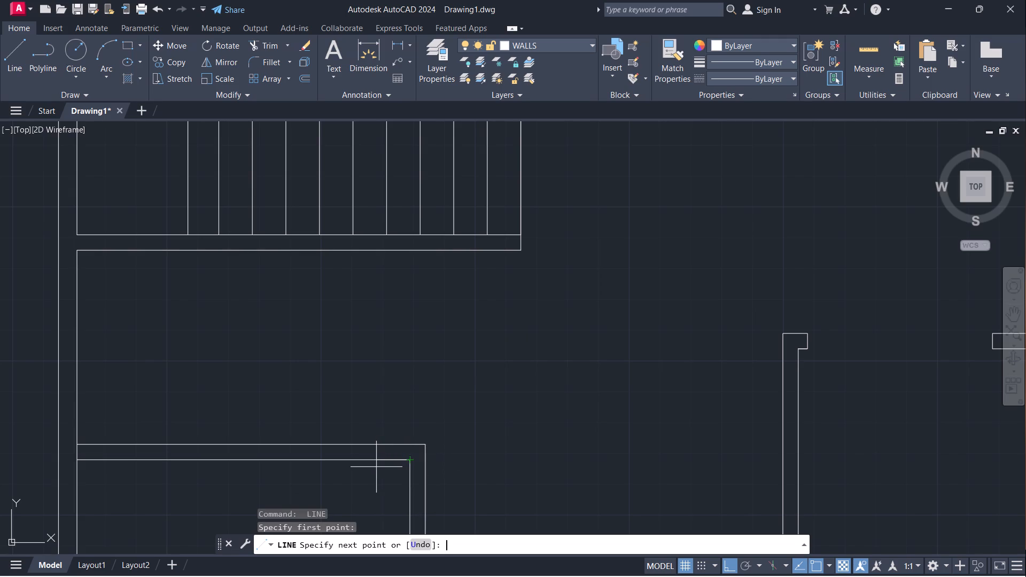
pyautogui.press('Return')
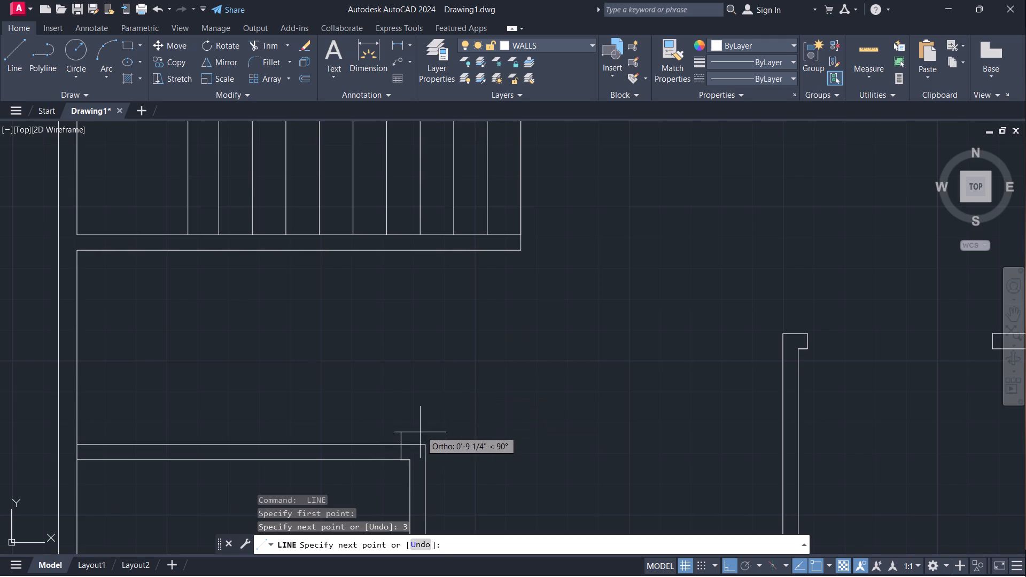
pyautogui.click(401, 441)
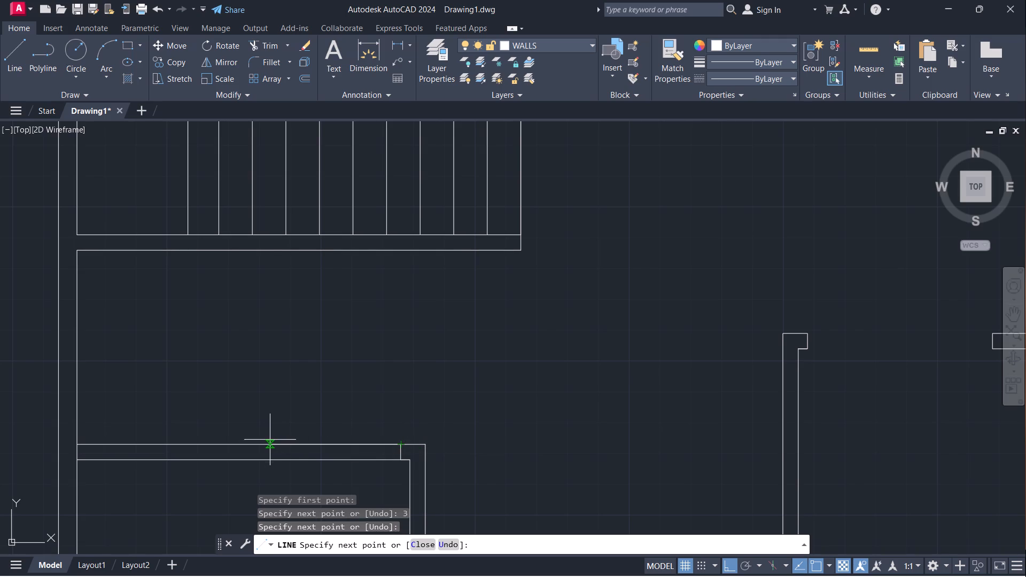
pyautogui.write("3'")
pyautogui.press('Return')
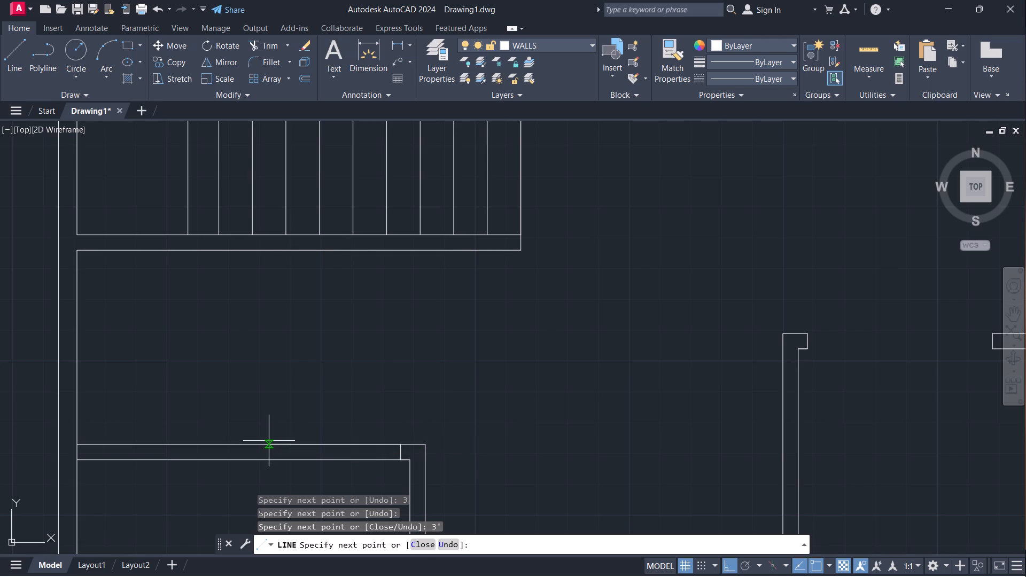
pyautogui.scroll(-2, 318, 412)
pyautogui.scroll(4, 302, 434)
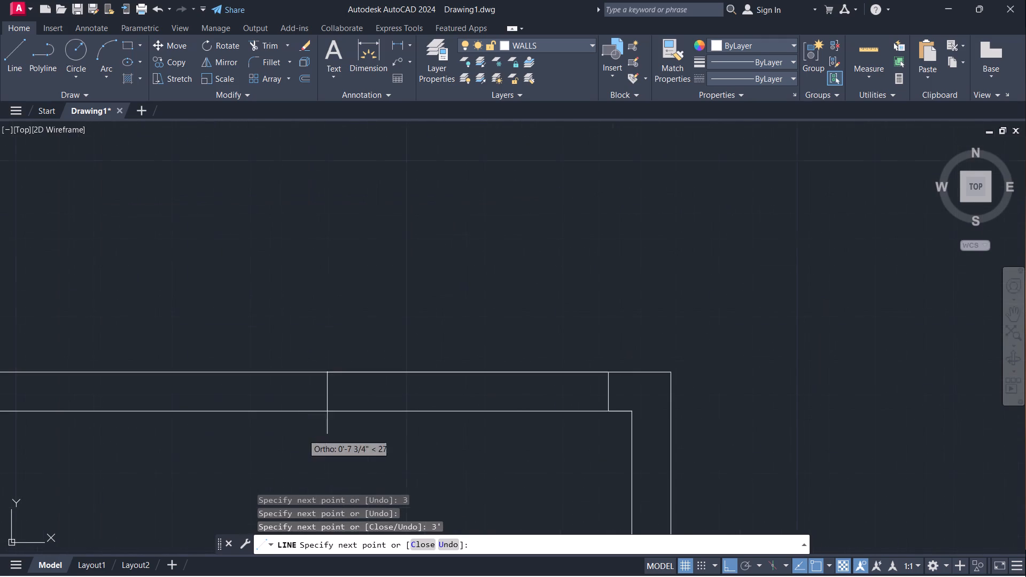
pyautogui.click(328, 409)
pyautogui.press('Escape')
# Trim the wall lines inside the 3' opening in the southwest room's top wall.
pyautogui.press('t')
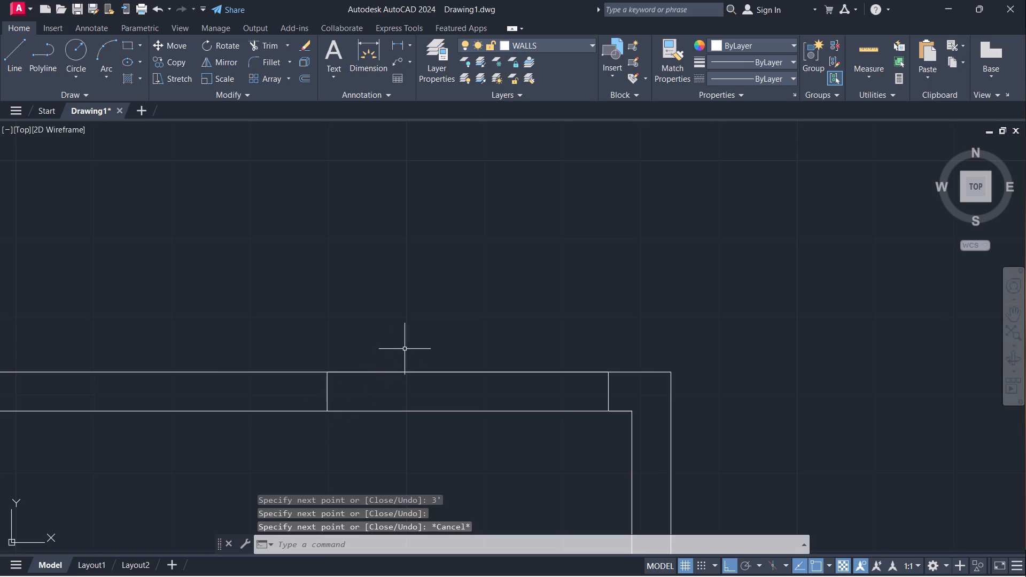
pyautogui.press('r')
pyautogui.press('Return')
pyautogui.moveTo(448, 334); pyautogui.dragTo(487, 490)
pyautogui.scroll(-4, 548, 299)
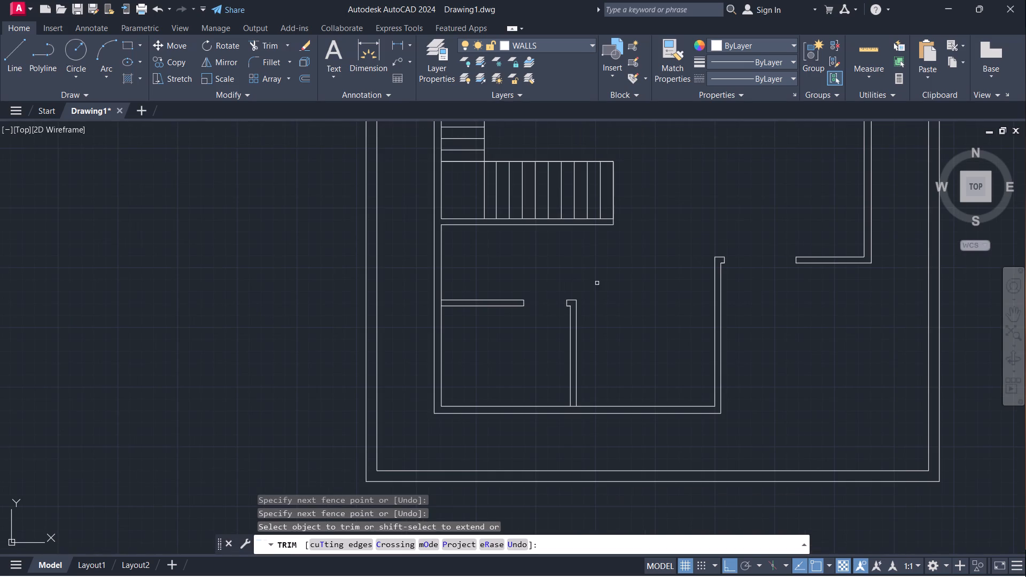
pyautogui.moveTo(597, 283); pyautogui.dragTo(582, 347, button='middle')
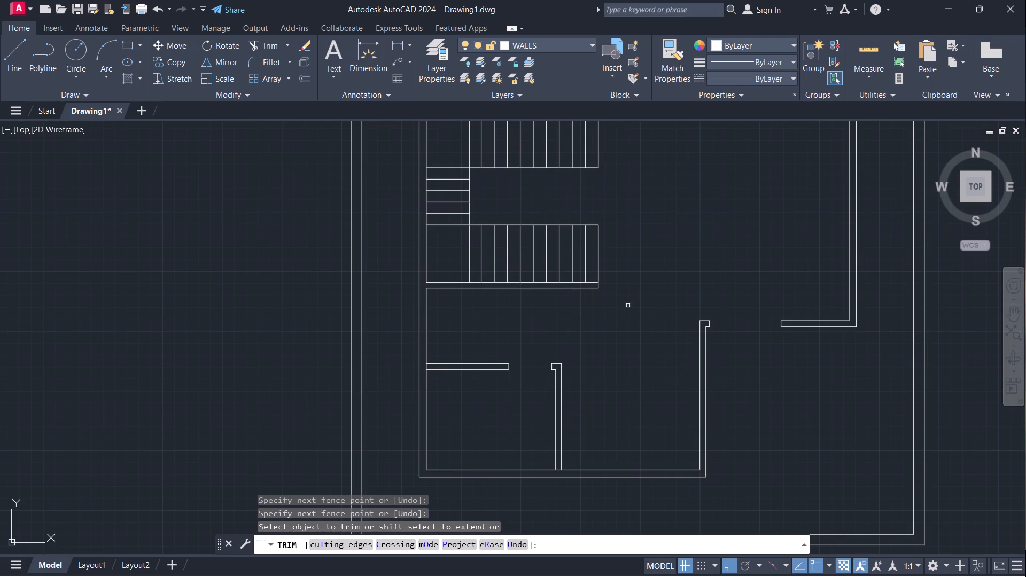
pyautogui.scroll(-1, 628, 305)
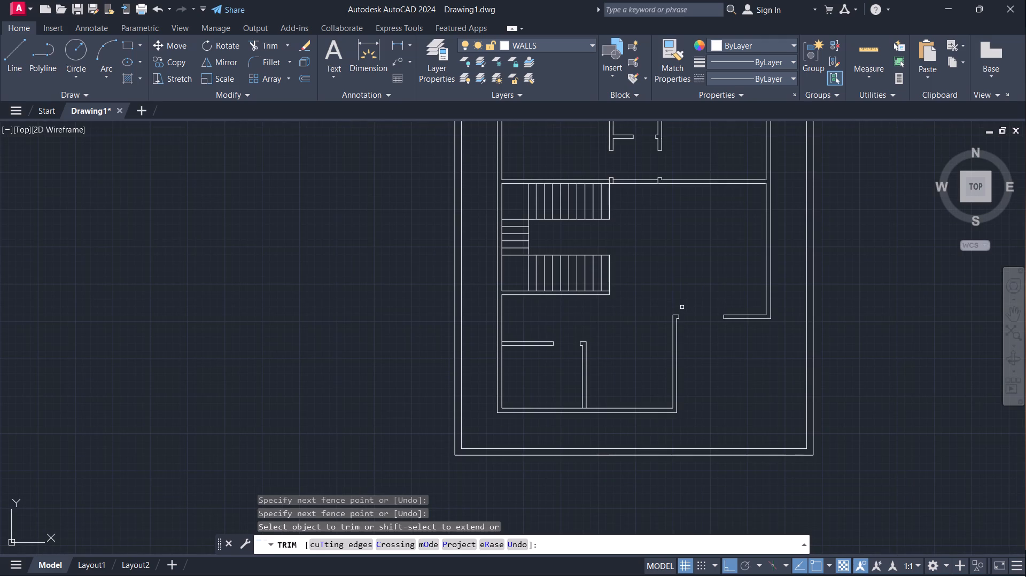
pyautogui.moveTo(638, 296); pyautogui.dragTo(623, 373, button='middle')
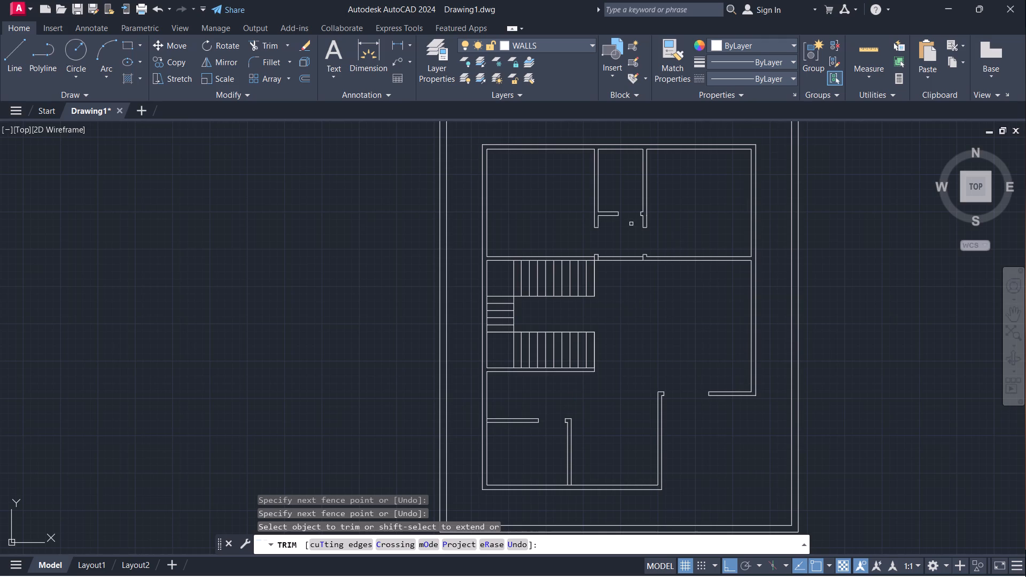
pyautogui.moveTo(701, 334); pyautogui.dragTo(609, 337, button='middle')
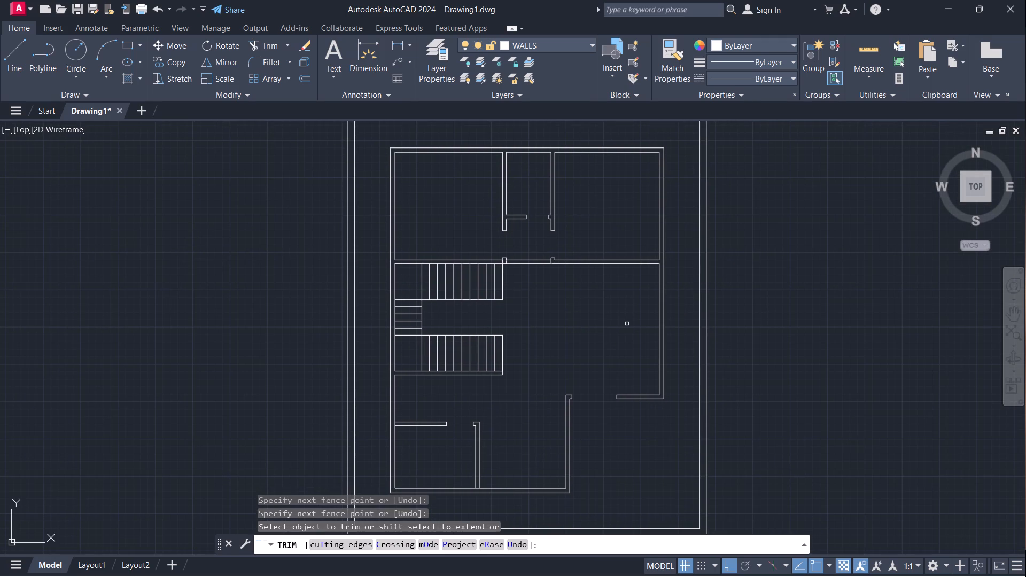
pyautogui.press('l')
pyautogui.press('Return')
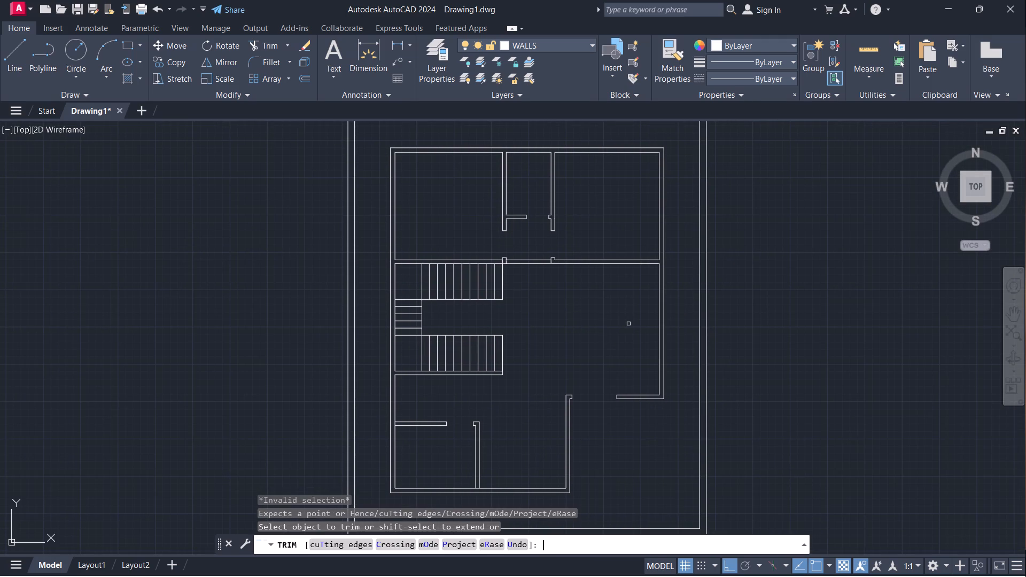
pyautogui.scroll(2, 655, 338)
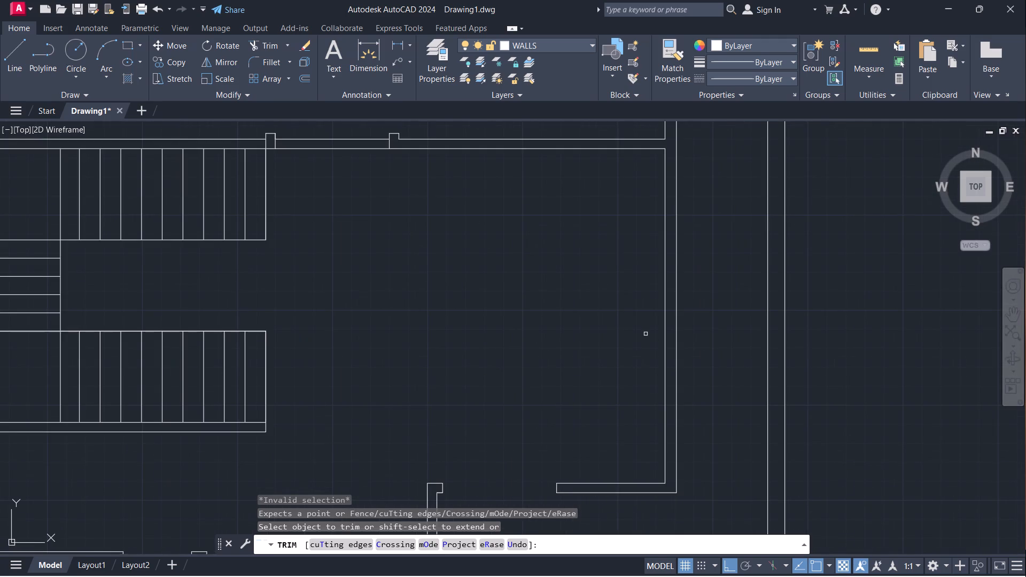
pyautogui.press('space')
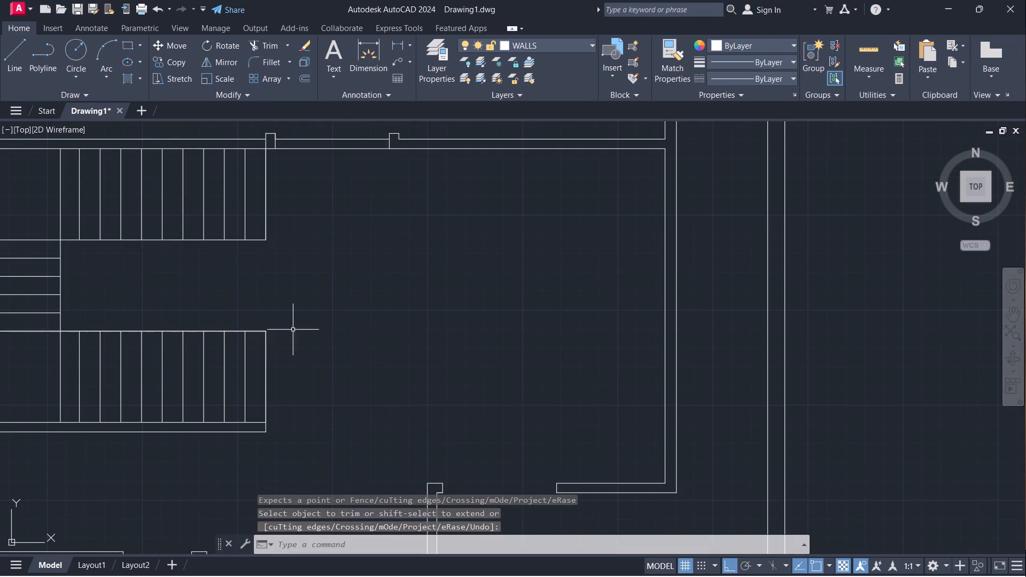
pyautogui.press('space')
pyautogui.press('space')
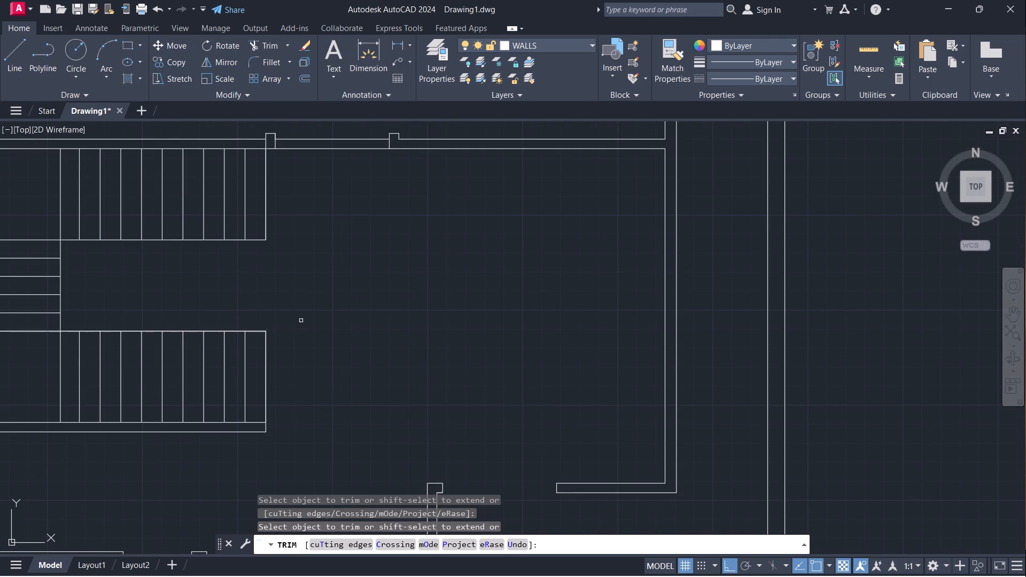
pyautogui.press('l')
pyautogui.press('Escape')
# Outline a 4' opening in the house's east wall, running north from the level of the lower stair flight's north edge.
pyautogui.press('l')
pyautogui.press('Return')
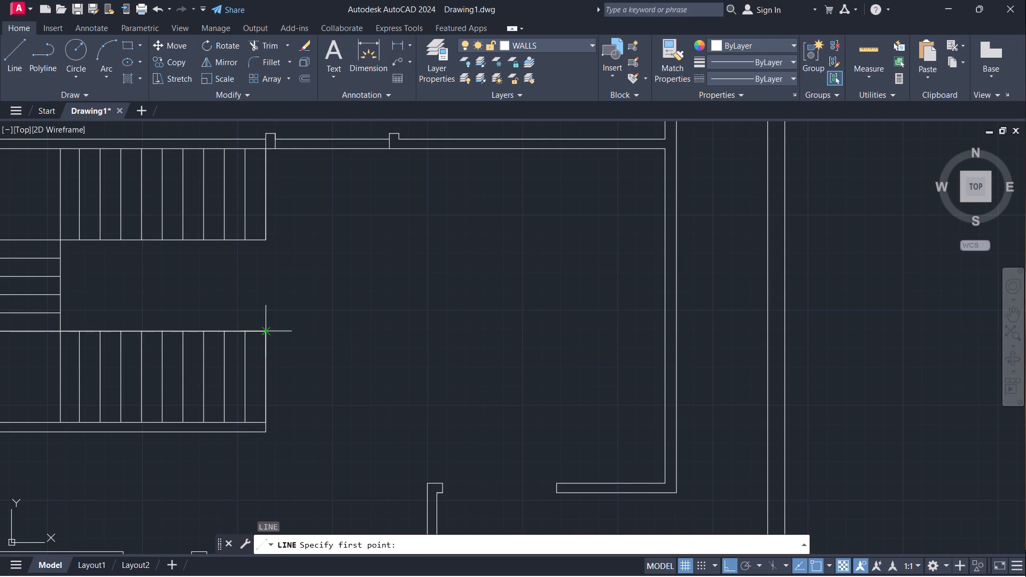
pyautogui.click(666, 329)
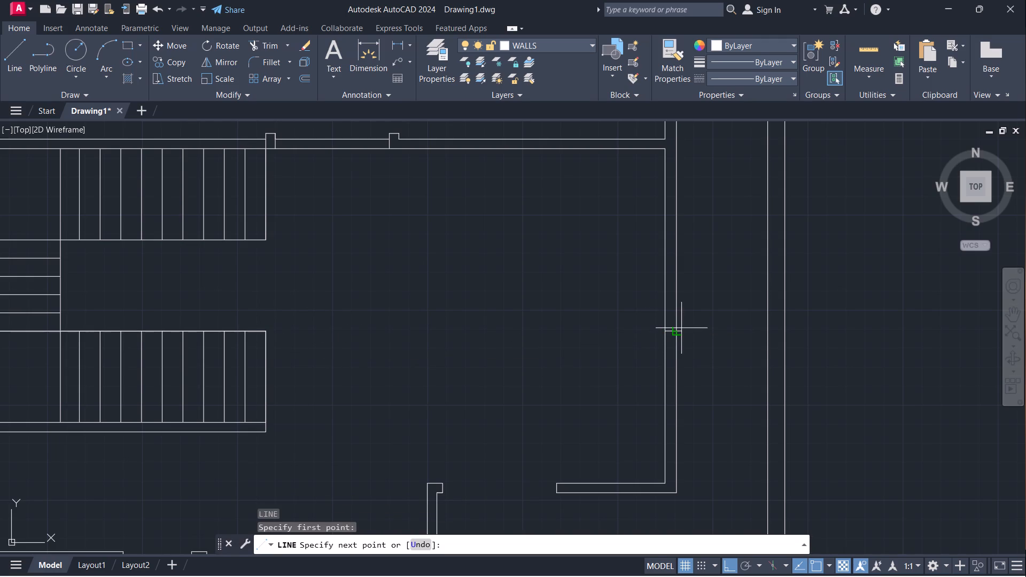
pyautogui.click(678, 329)
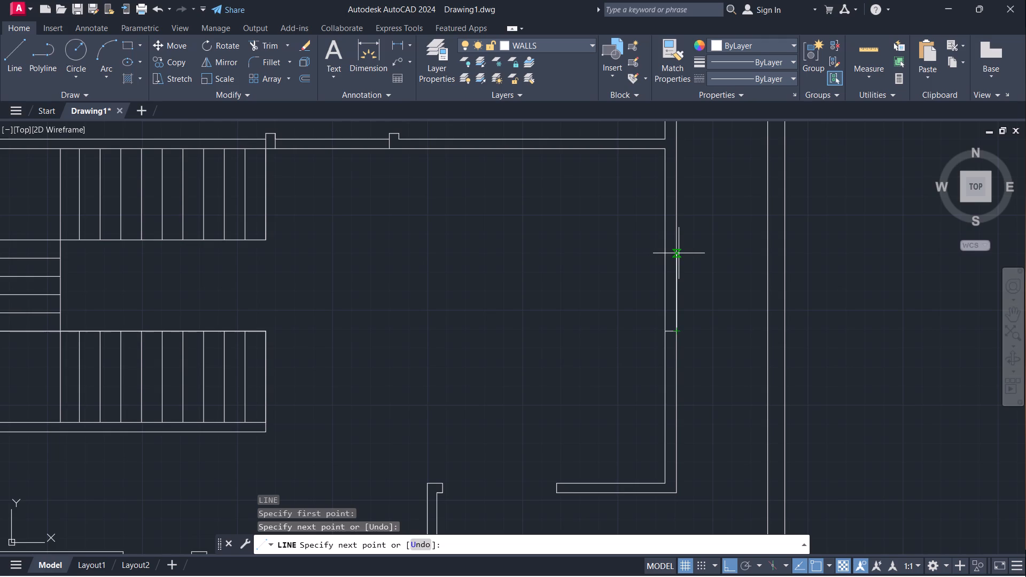
pyautogui.write("4'")
pyautogui.press('Return')
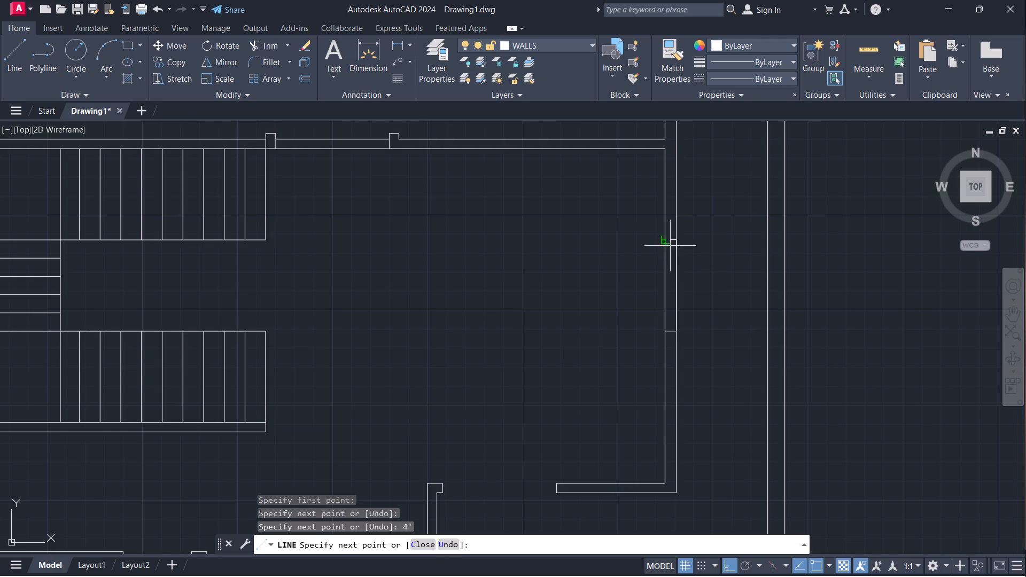
pyautogui.click(670, 238)
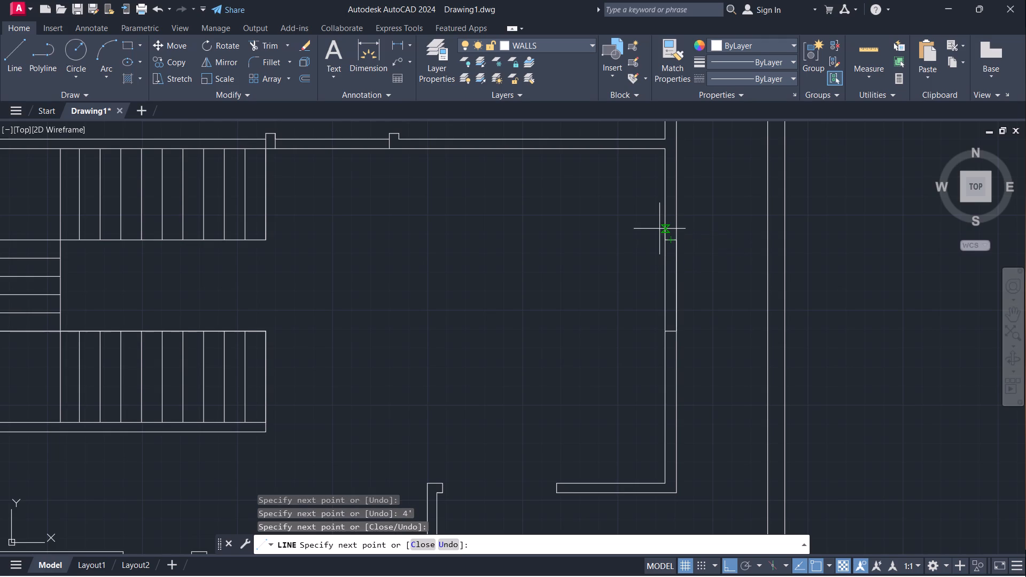
pyautogui.press('Escape')
# Trim the wall lines inside the 4' opening in the house's east wall.
pyautogui.press('t')
pyautogui.press('r')
pyautogui.press('Return')
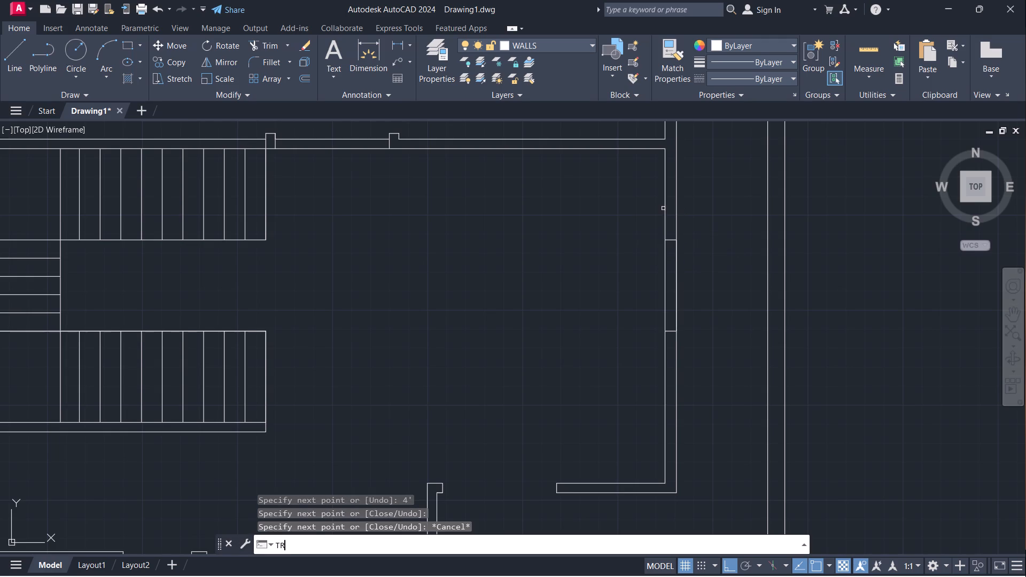
pyautogui.moveTo(631, 301); pyautogui.dragTo(705, 294)
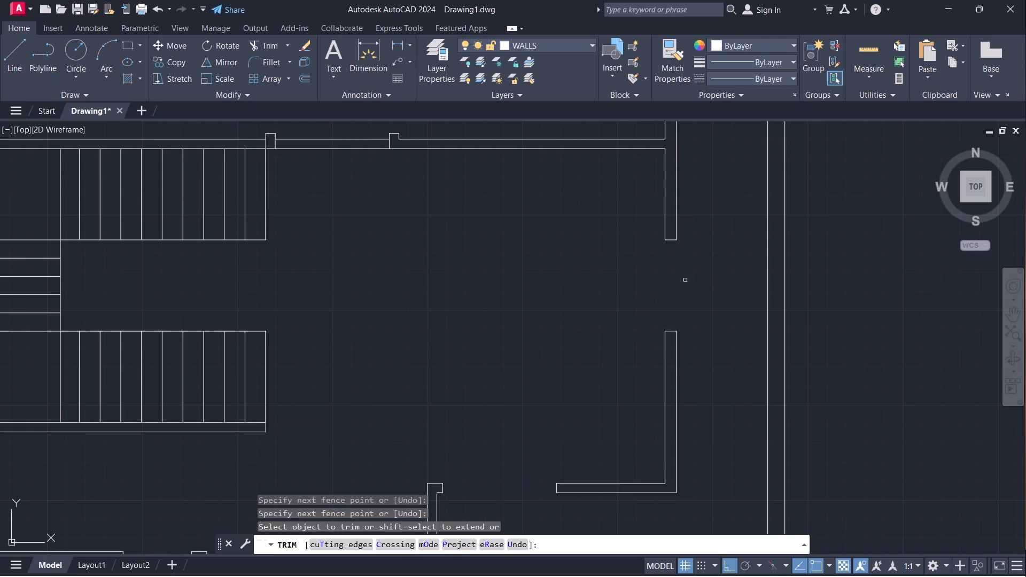
pyautogui.scroll(-3, 684, 279)
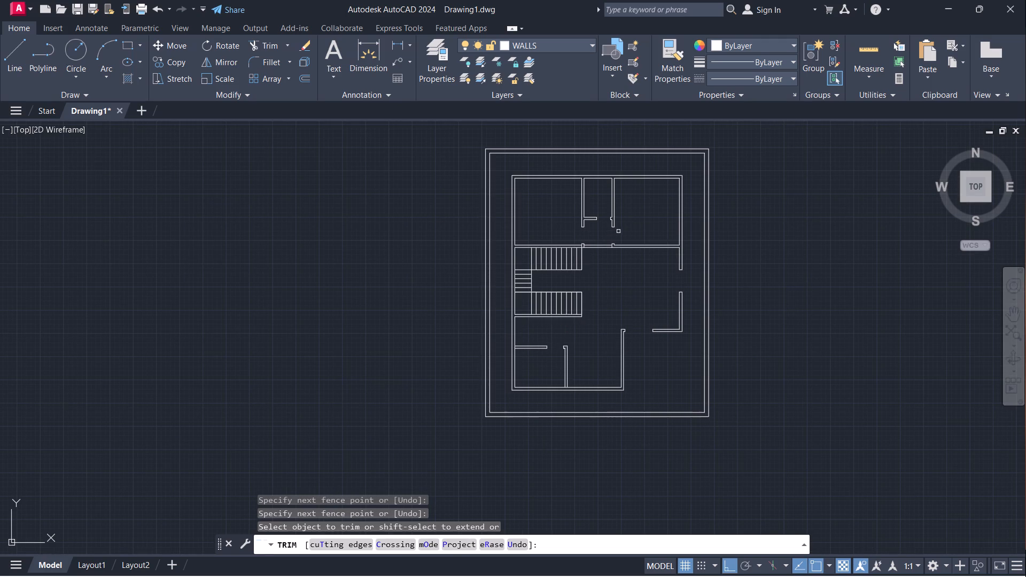
pyautogui.scroll(-1, 580, 307)
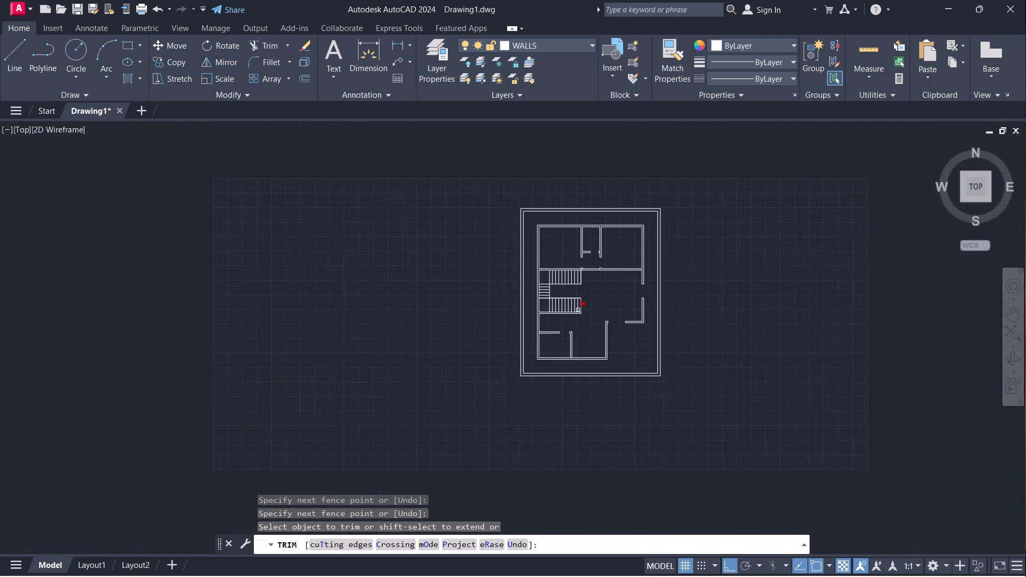
pyautogui.moveTo(608, 298); pyautogui.dragTo(564, 342, button='middle')
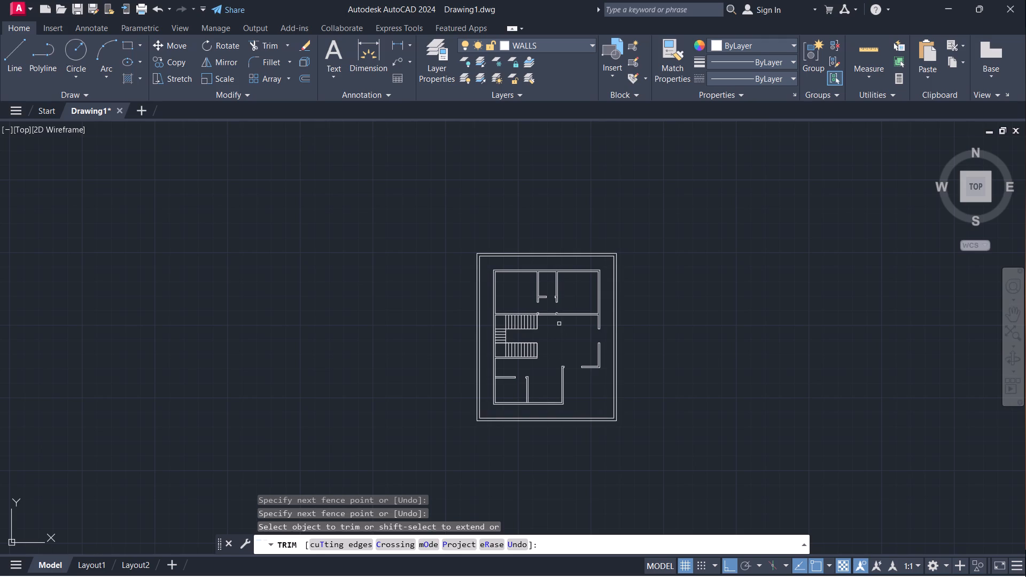
pyautogui.press('Escape')
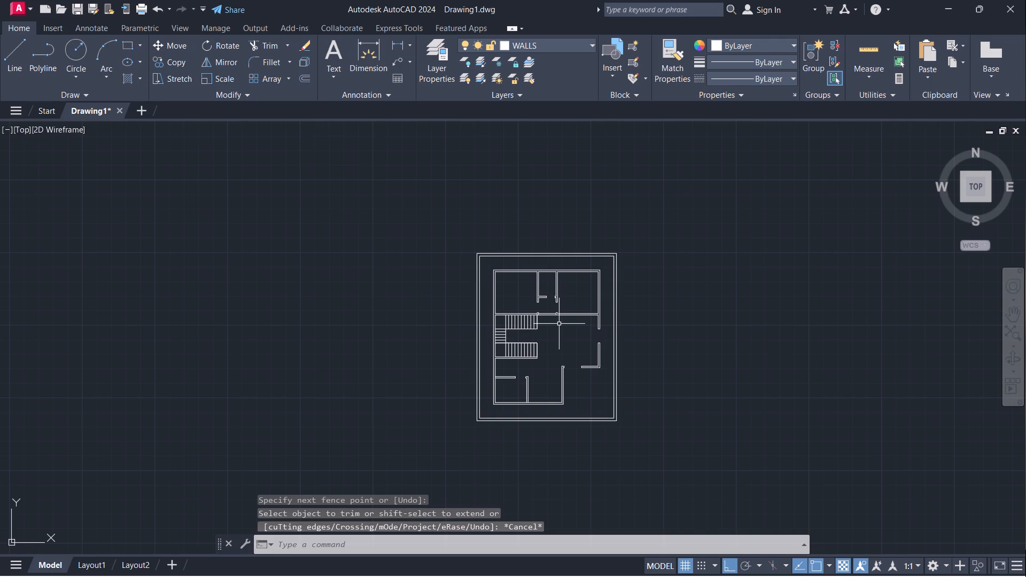
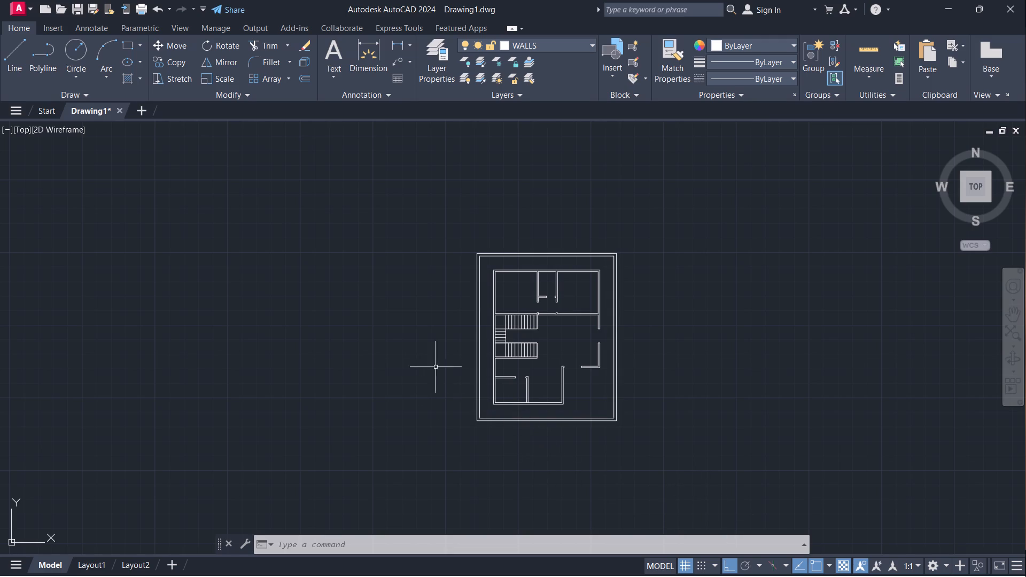
# Copy the entire floor plan twice horizontally to its east, placing the first copy about 57' away and the second beyond it.
pyautogui.click(409, 212)
pyautogui.click(737, 533)
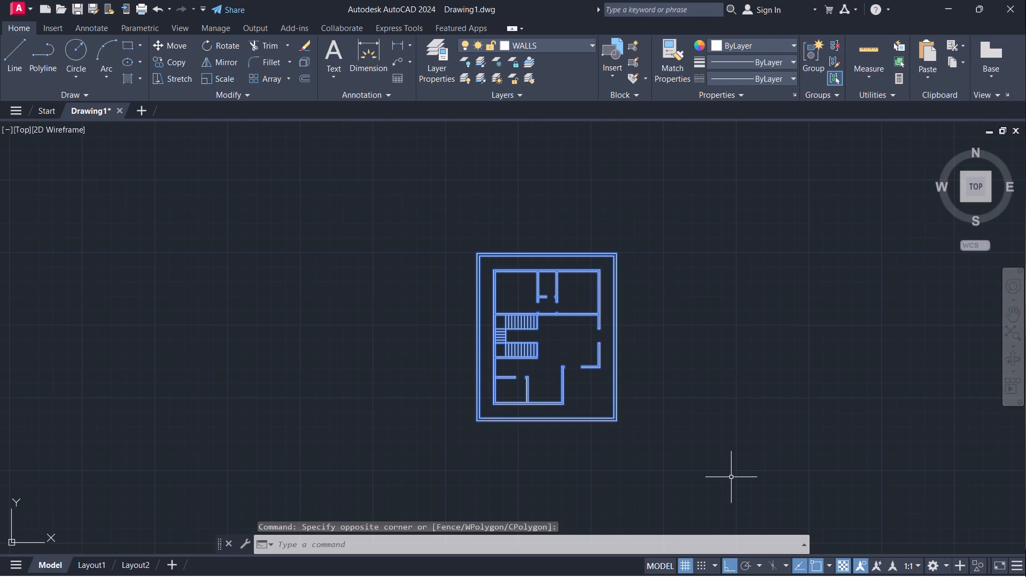
pyautogui.write('CO')
pyautogui.press('Return')
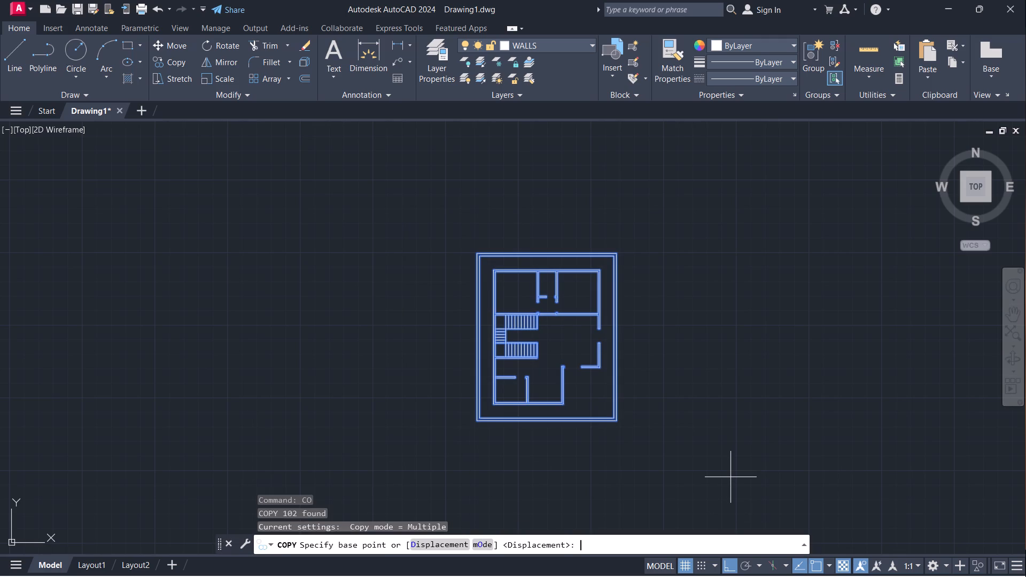
pyautogui.click(473, 424)
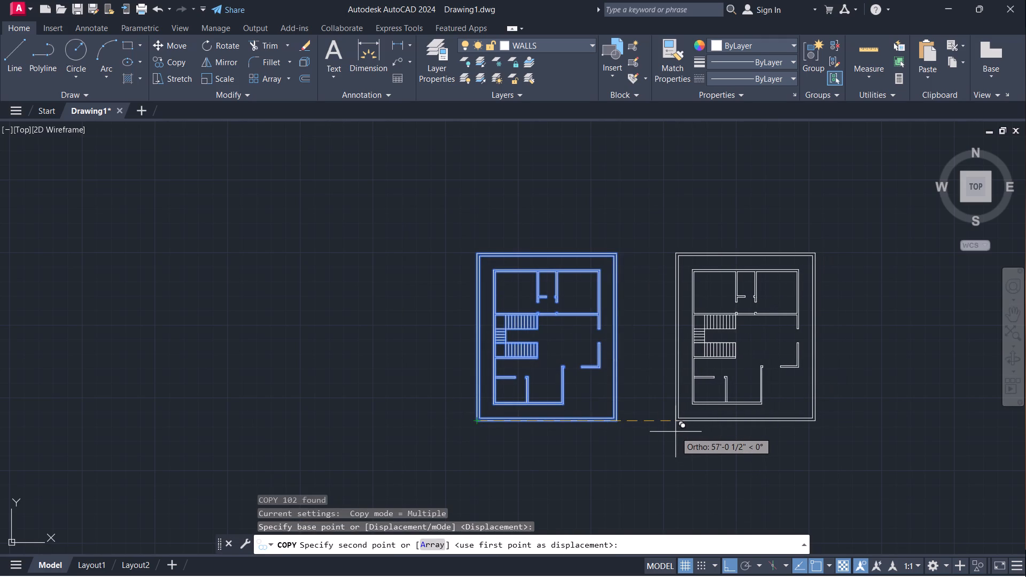
pyautogui.click(675, 432)
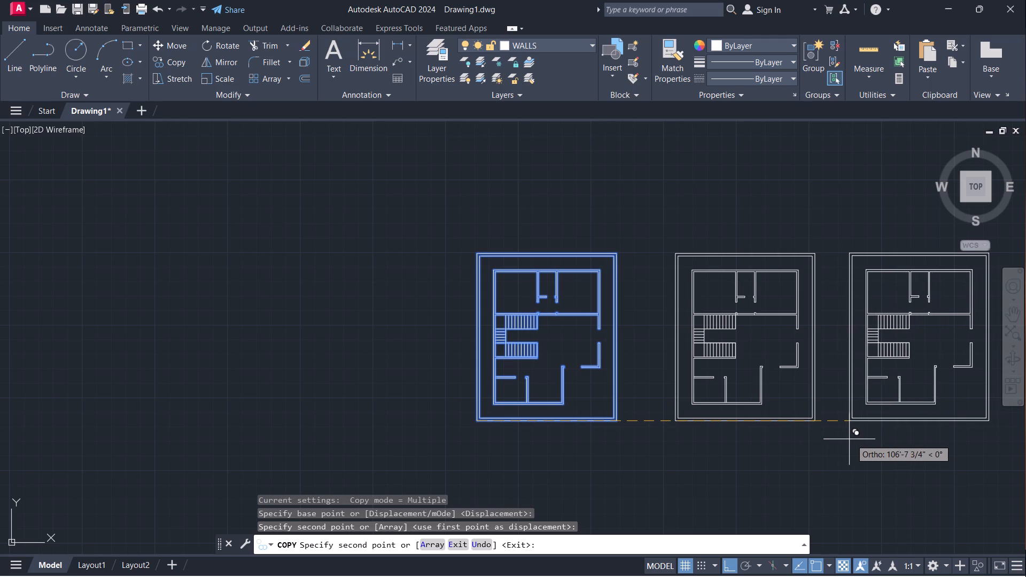
pyautogui.click(859, 439)
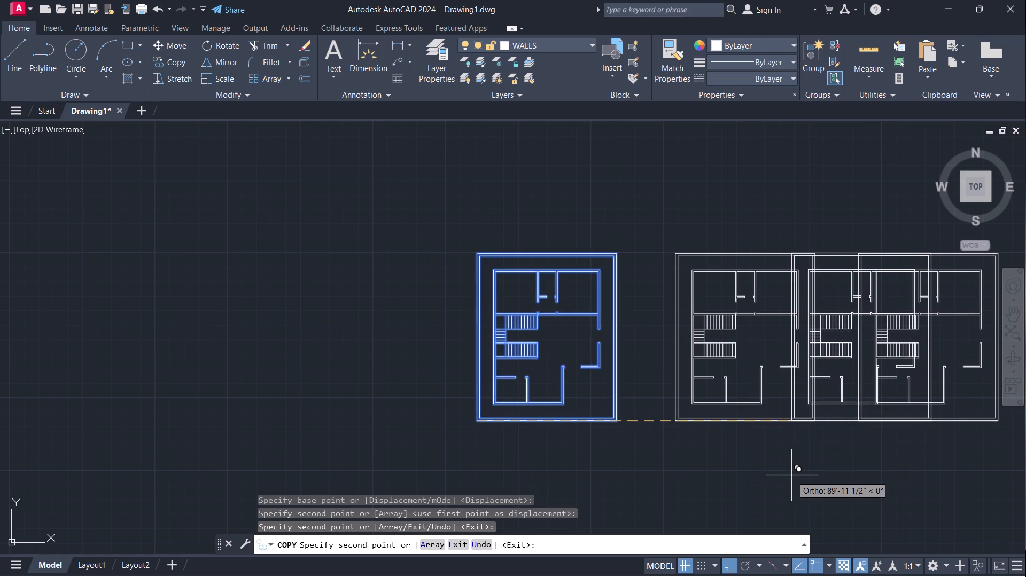
pyautogui.press('Escape')
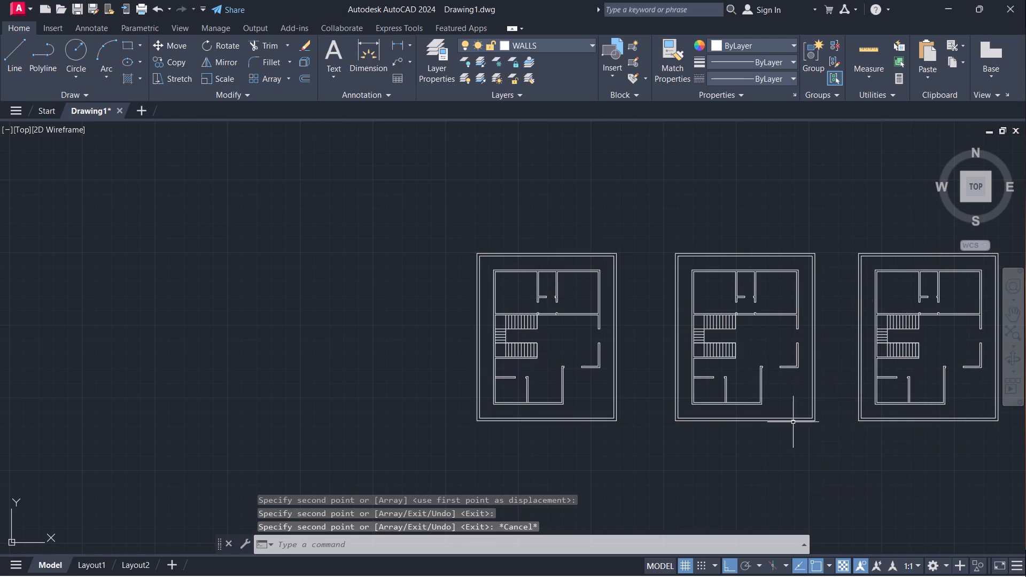
# Trim away the partition walls of the upper rooms and the dividing wall east of the stairs in the middle plan.
pyautogui.moveTo(837, 378); pyautogui.dragTo(633, 402, button='middle')
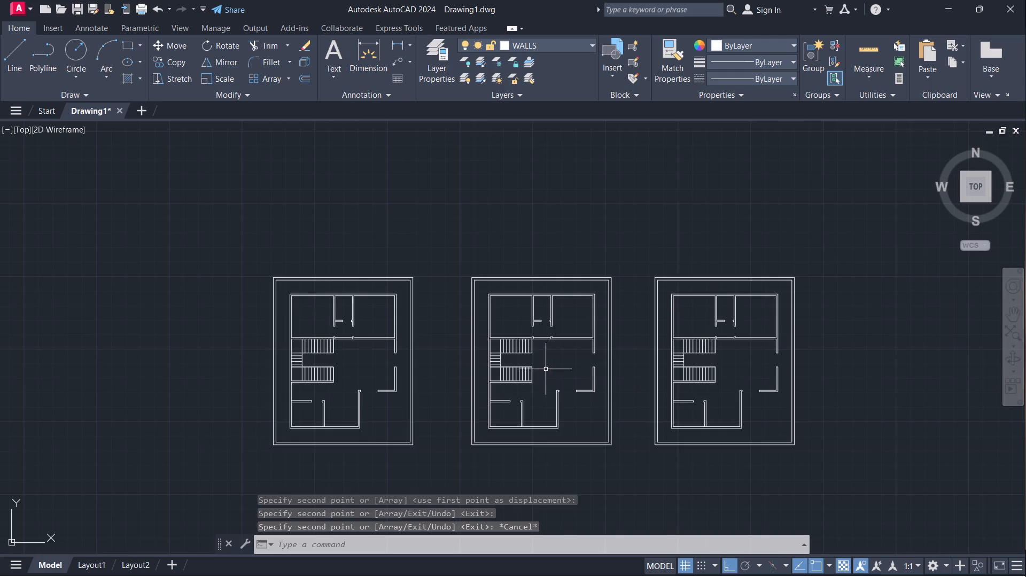
pyautogui.scroll(2, 535, 361)
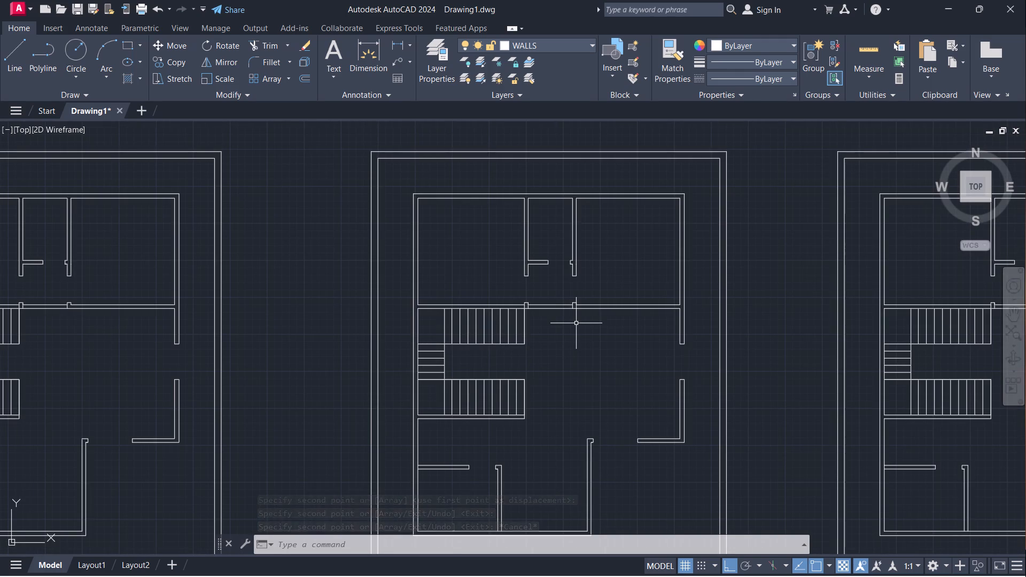
pyautogui.write('TR')
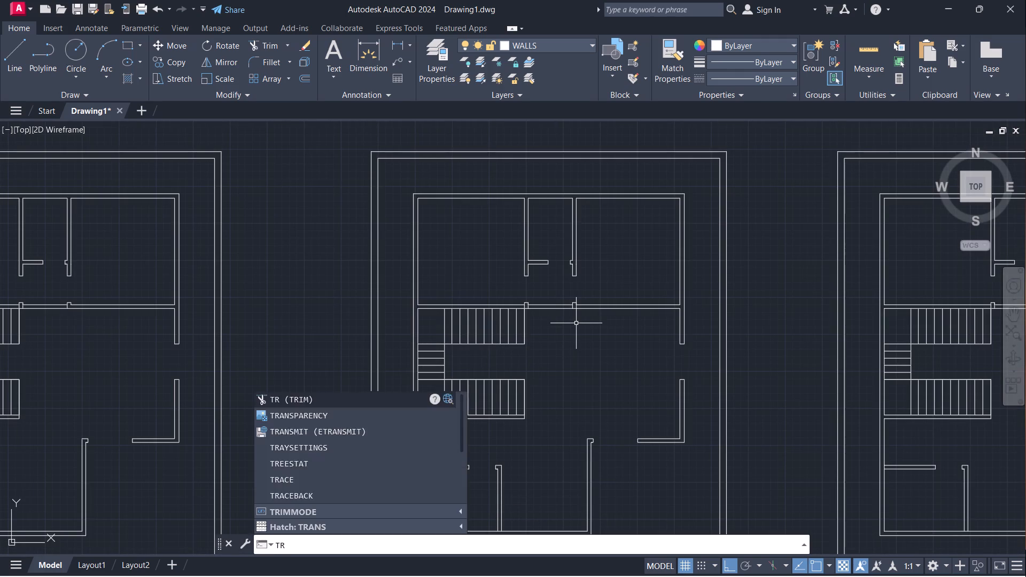
pyautogui.press('Return')
pyautogui.moveTo(496, 247); pyautogui.dragTo(587, 261)
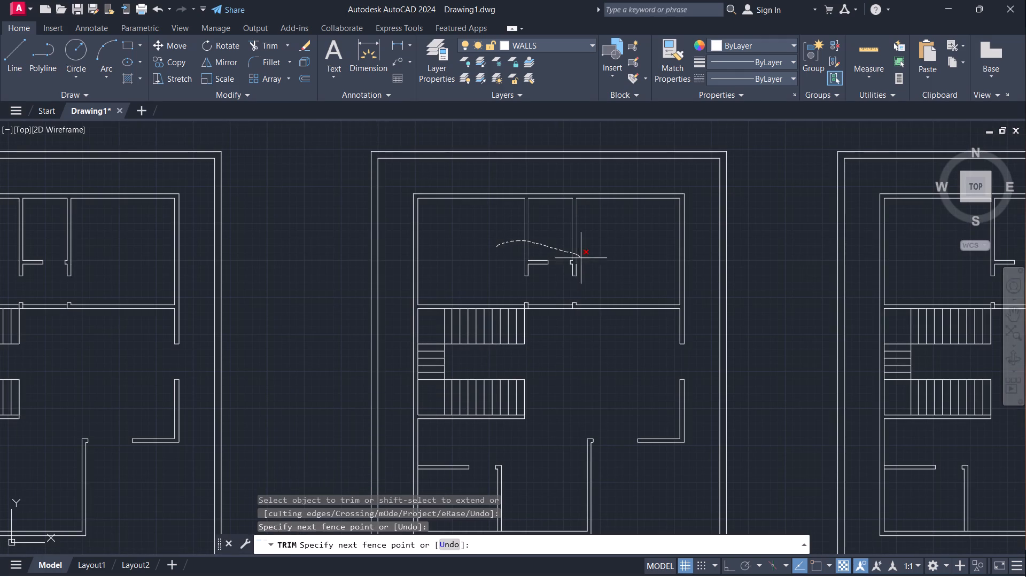
pyautogui.moveTo(587, 261); pyautogui.dragTo(547, 262)
pyautogui.moveTo(547, 262); pyautogui.dragTo(571, 270)
pyautogui.moveTo(571, 270); pyautogui.dragTo(569, 274)
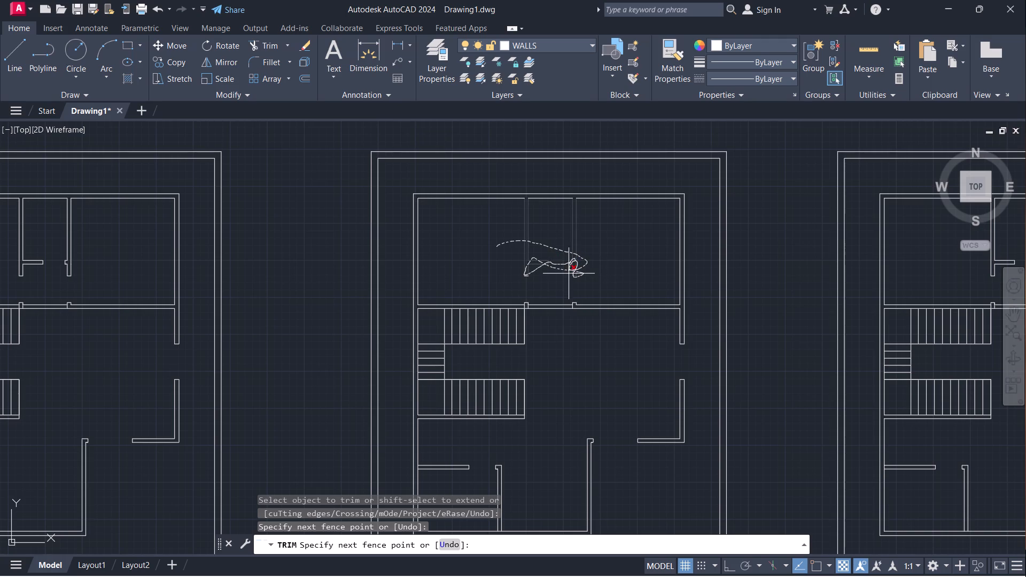
pyautogui.moveTo(569, 274); pyautogui.dragTo(548, 291)
pyautogui.moveTo(548, 291); pyautogui.dragTo(574, 305)
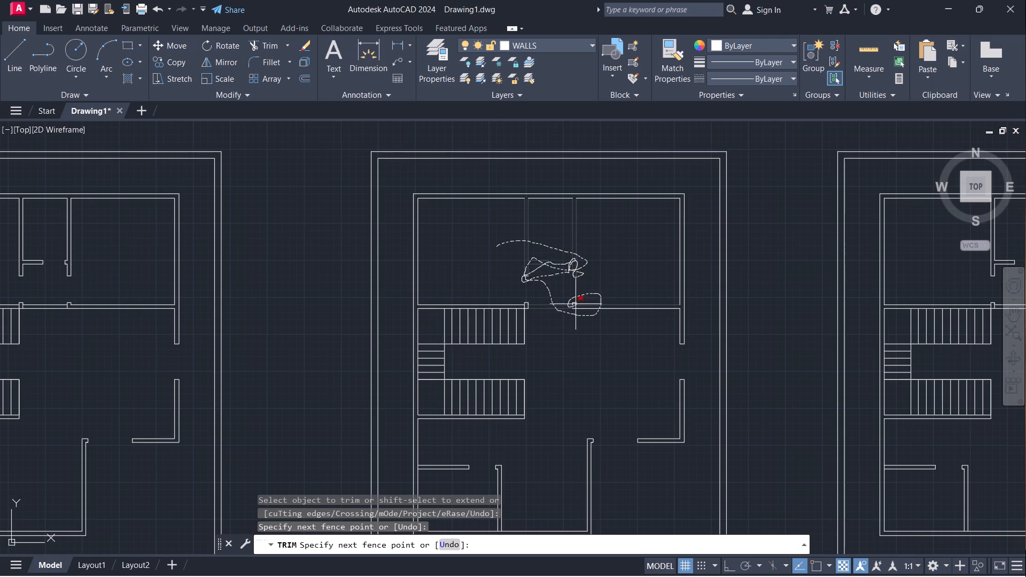
pyautogui.moveTo(574, 305); pyautogui.dragTo(569, 308)
pyautogui.moveTo(569, 308); pyautogui.dragTo(576, 300)
pyautogui.moveTo(576, 300); pyautogui.dragTo(637, 315)
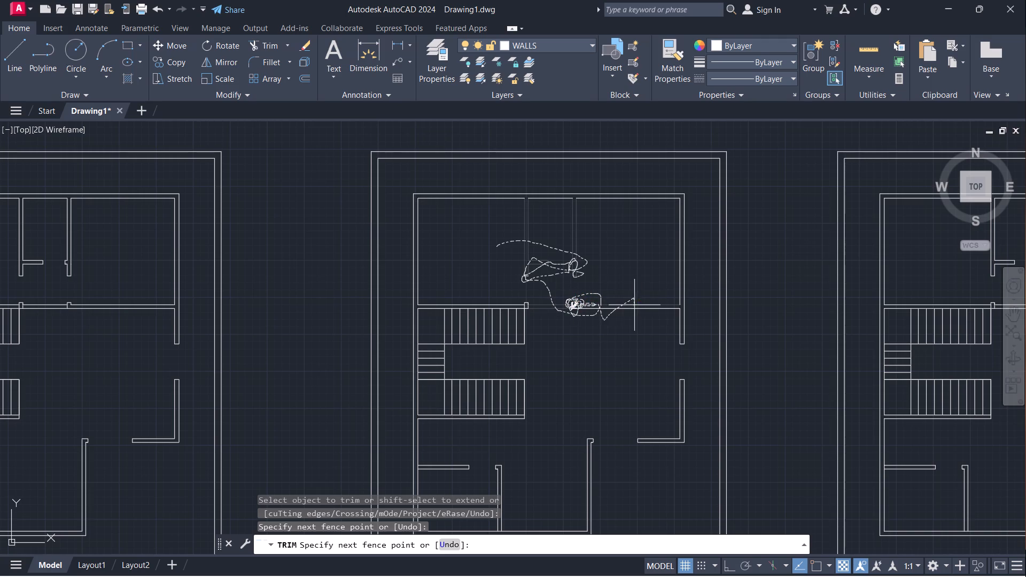
pyautogui.moveTo(637, 315); pyautogui.dragTo(652, 299)
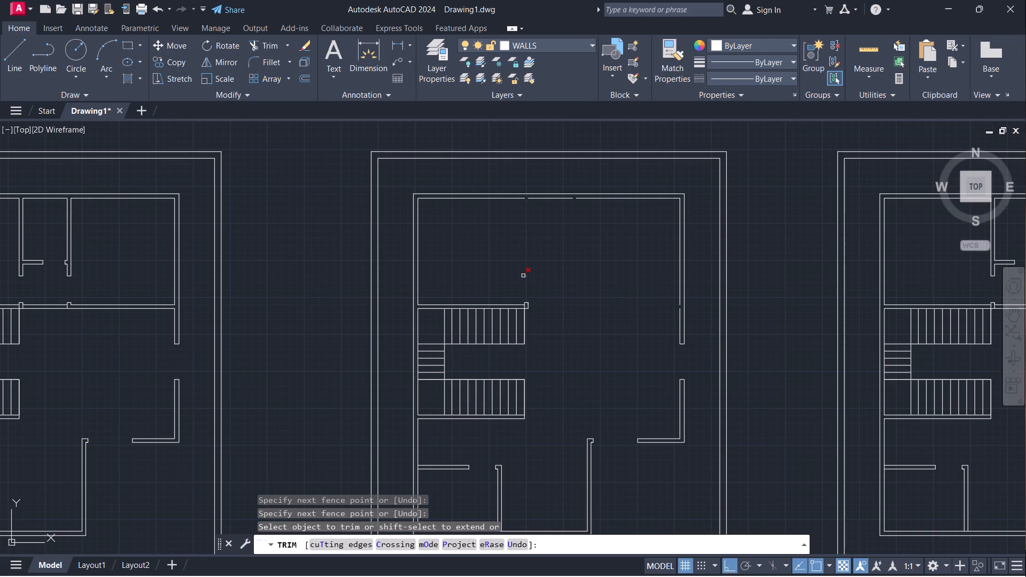
pyautogui.click(525, 275)
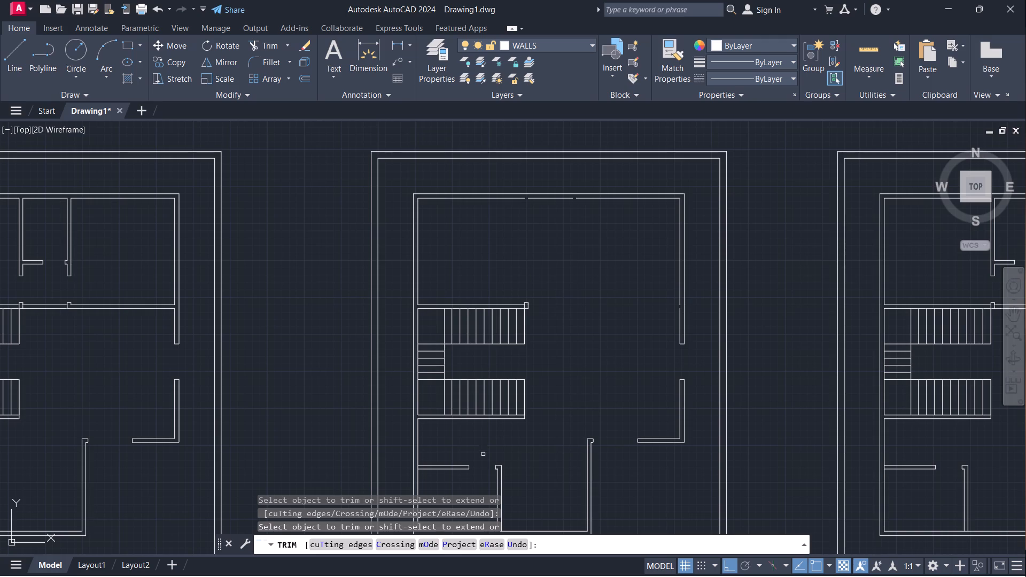
# Trim away the partition walls of the small rooms at the bottom of the middle plan.
pyautogui.moveTo(449, 457); pyautogui.dragTo(467, 467)
pyautogui.moveTo(493, 467); pyautogui.dragTo(503, 466)
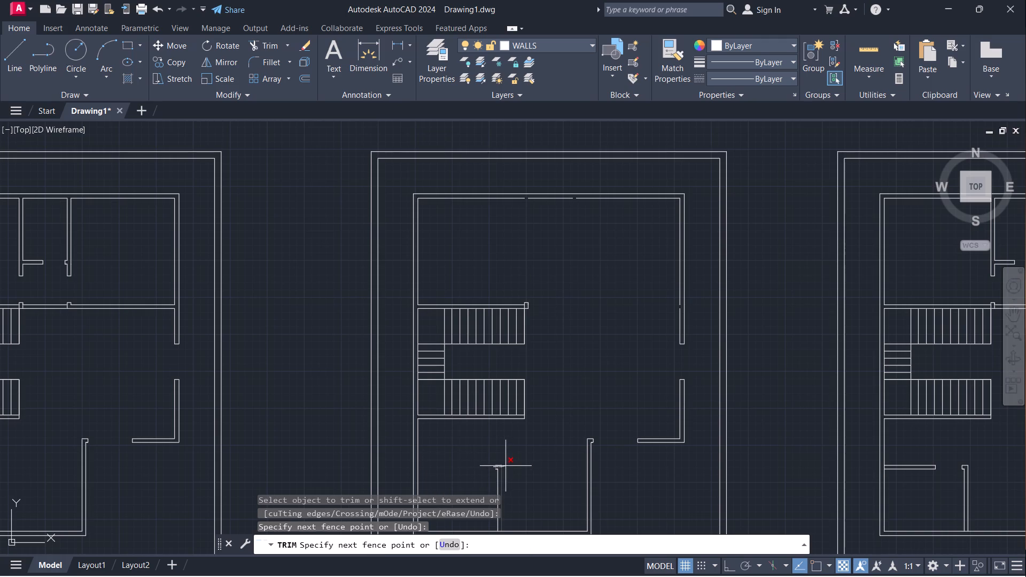
pyautogui.moveTo(503, 466); pyautogui.dragTo(499, 461)
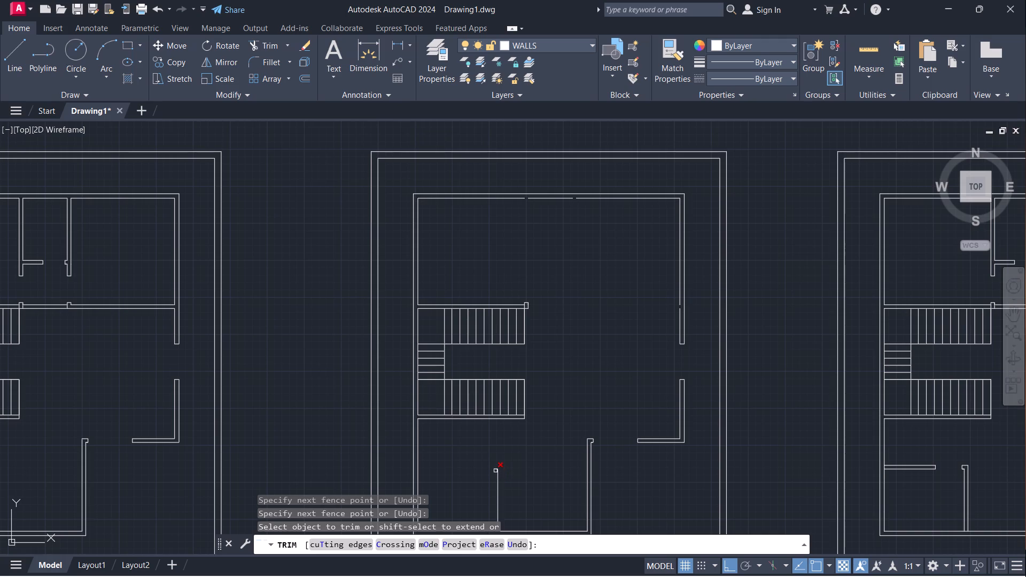
pyautogui.moveTo(495, 468); pyautogui.dragTo(497, 481)
pyautogui.moveTo(495, 476); pyautogui.dragTo(509, 477)
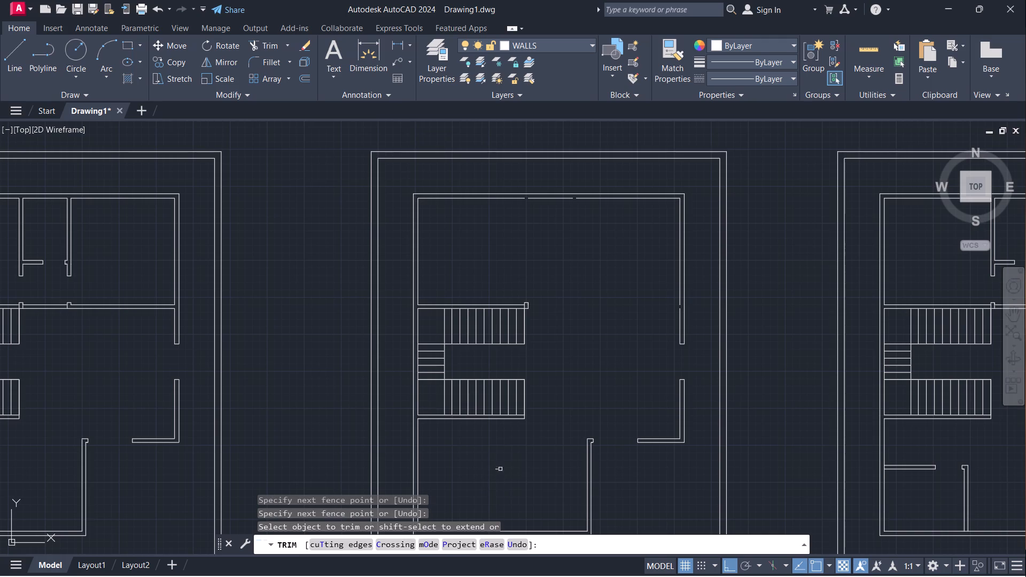
pyautogui.click(496, 469)
# Trim the leftover wall stub at the east end of the wall above the stairs in the middle plan.
pyautogui.scroll(-2, 644, 335)
pyautogui.scroll(1, 647, 319)
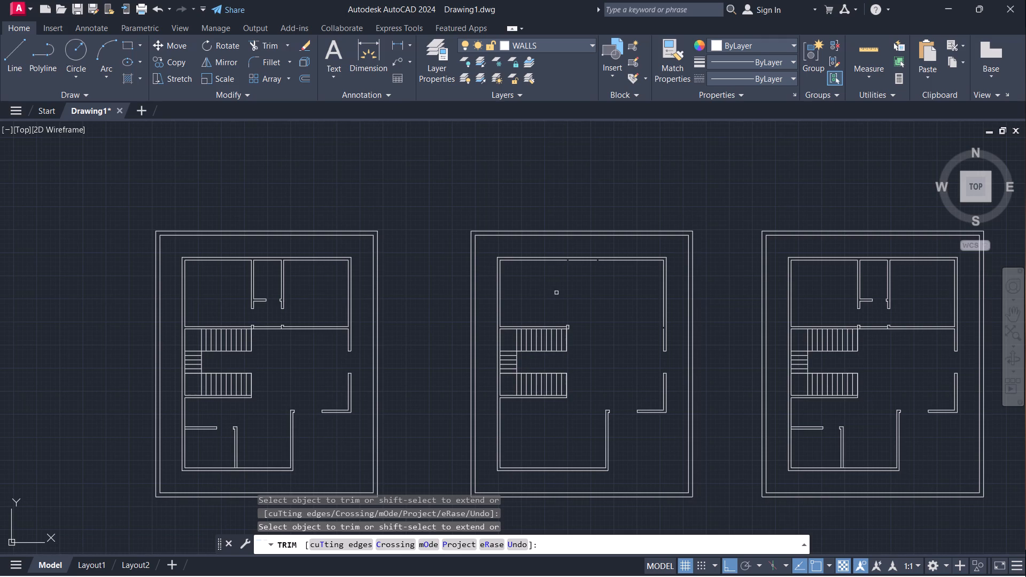
pyautogui.scroll(4, 573, 324)
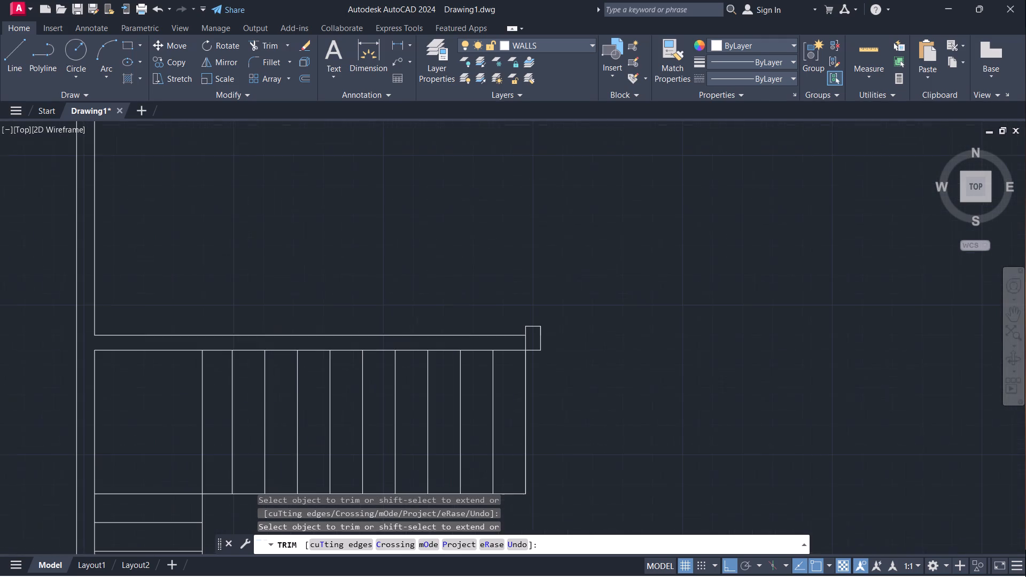
pyautogui.click(526, 328)
pyautogui.moveTo(539, 332); pyautogui.dragTo(541, 337)
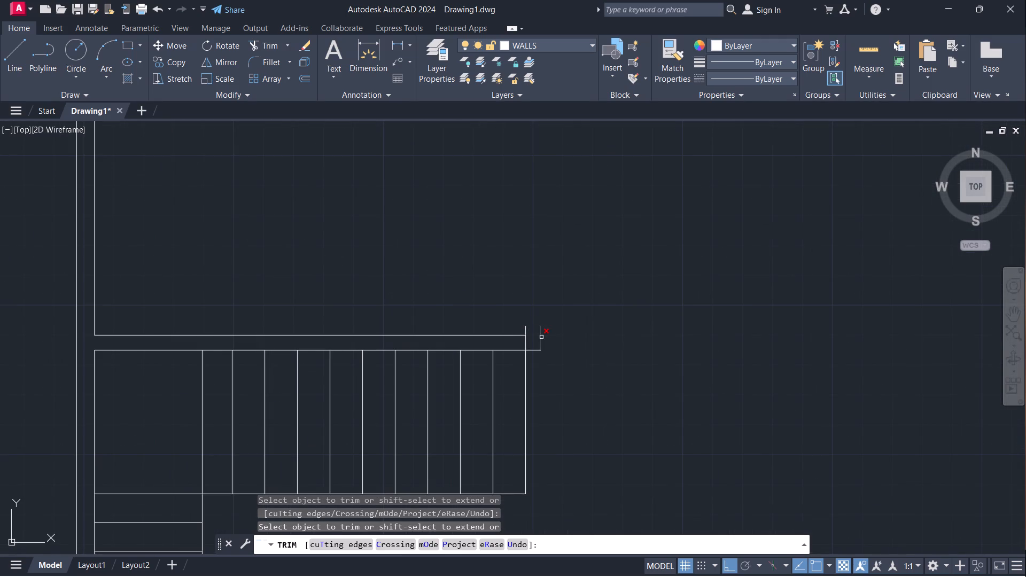
pyautogui.moveTo(533, 350); pyautogui.dragTo(541, 349)
pyautogui.click(539, 344)
pyautogui.click(527, 330)
pyautogui.press('Escape')
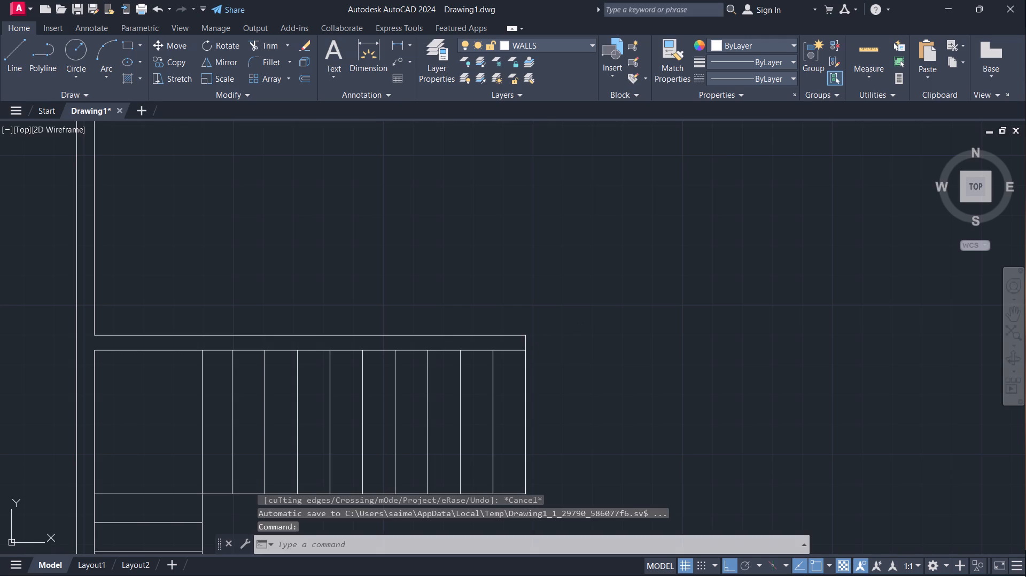
# Extend the inner lines of the middle plan's top and east walls to close the gaps left by the removed partitions.
pyautogui.write('EX')
pyautogui.press('Return')
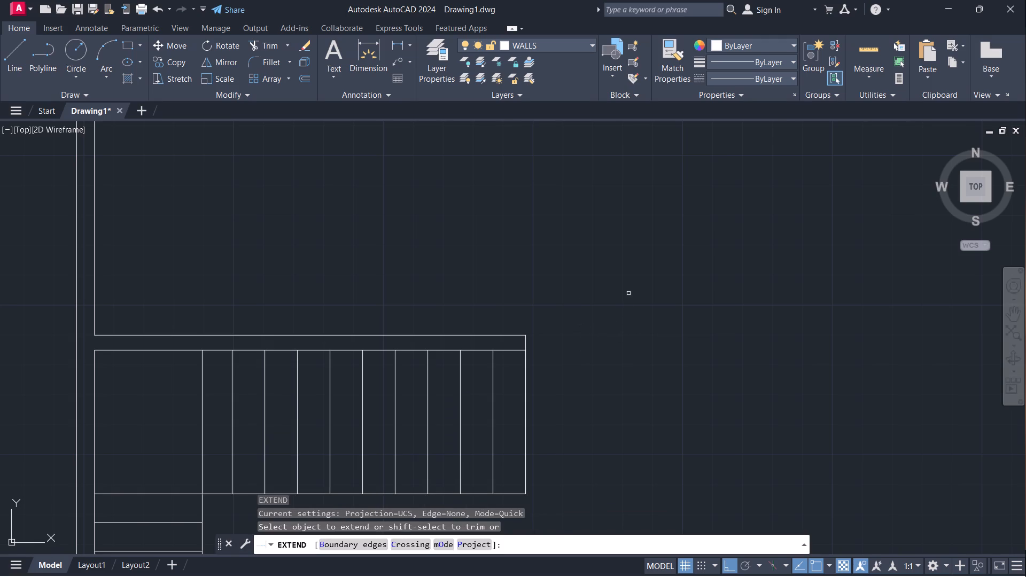
pyautogui.scroll(-2, 629, 293)
pyautogui.click(604, 143)
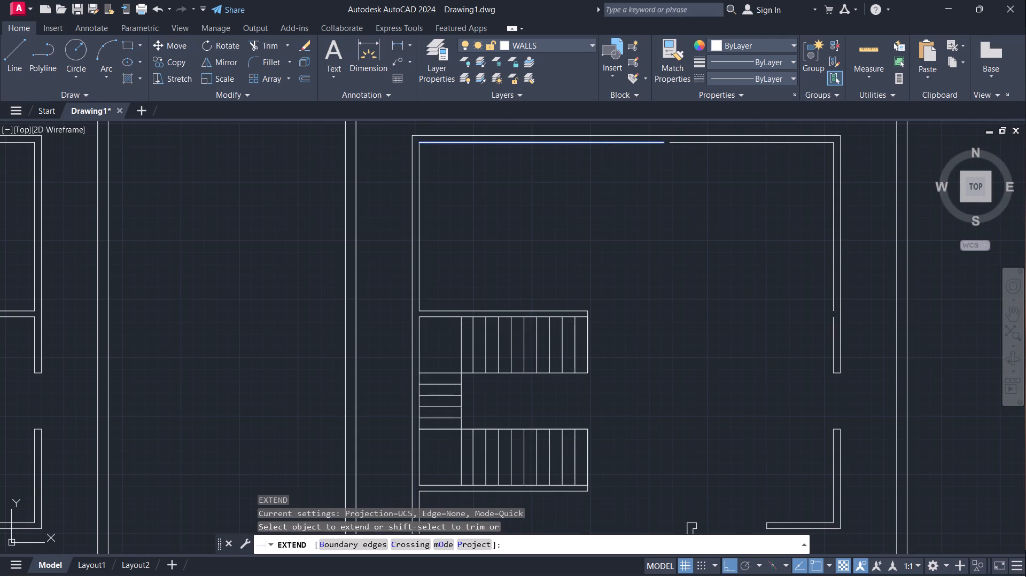
pyautogui.click(625, 142)
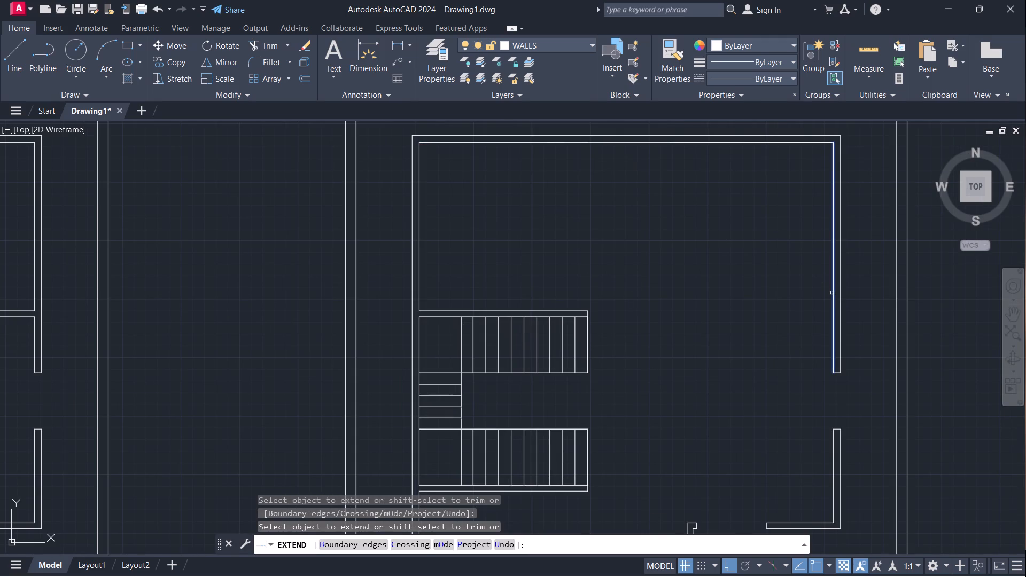
pyautogui.click(833, 293)
pyautogui.scroll(-1, 768, 407)
pyautogui.moveTo(764, 428); pyautogui.dragTo(751, 402, button='middle')
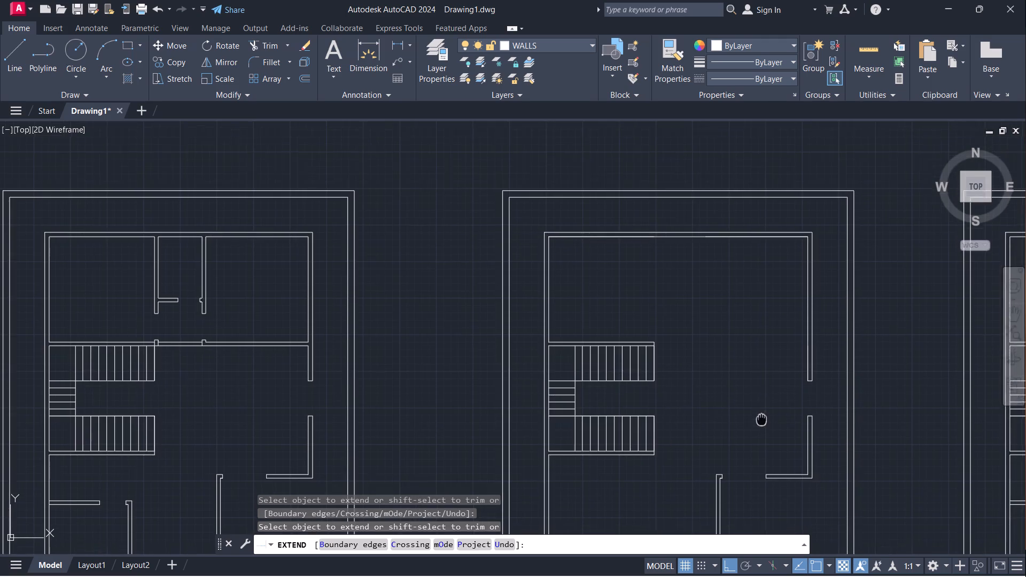
pyautogui.moveTo(751, 402); pyautogui.dragTo(668, 323, button='middle')
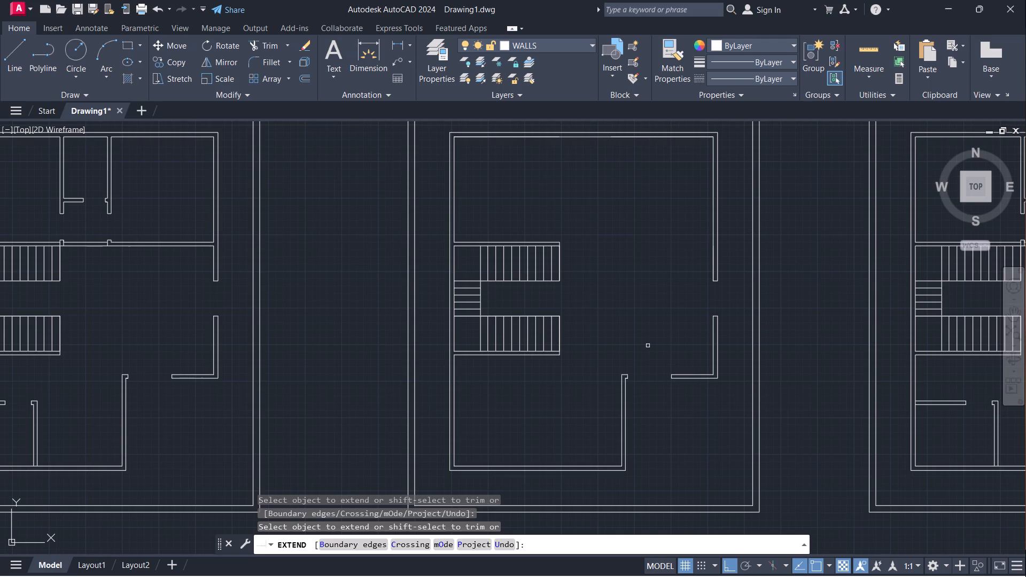
# Draw the outer wall lines closing the middle plan's southeast notch, from the bottom wall's outer corner east and up to the east wall.
pyautogui.press('l')
pyautogui.press('Escape')
pyautogui.press('l')
pyautogui.press('Return')
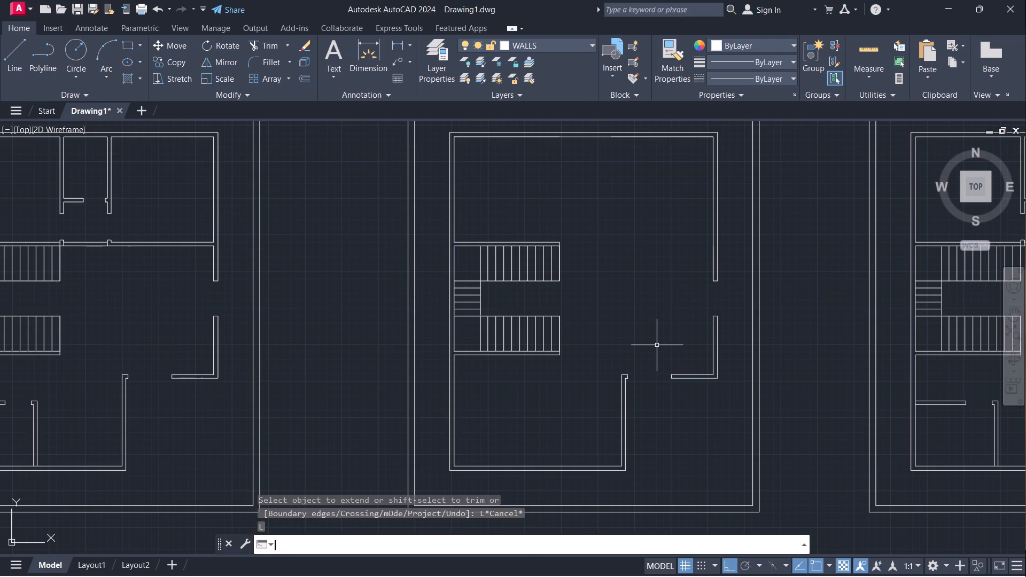
pyautogui.click(629, 475)
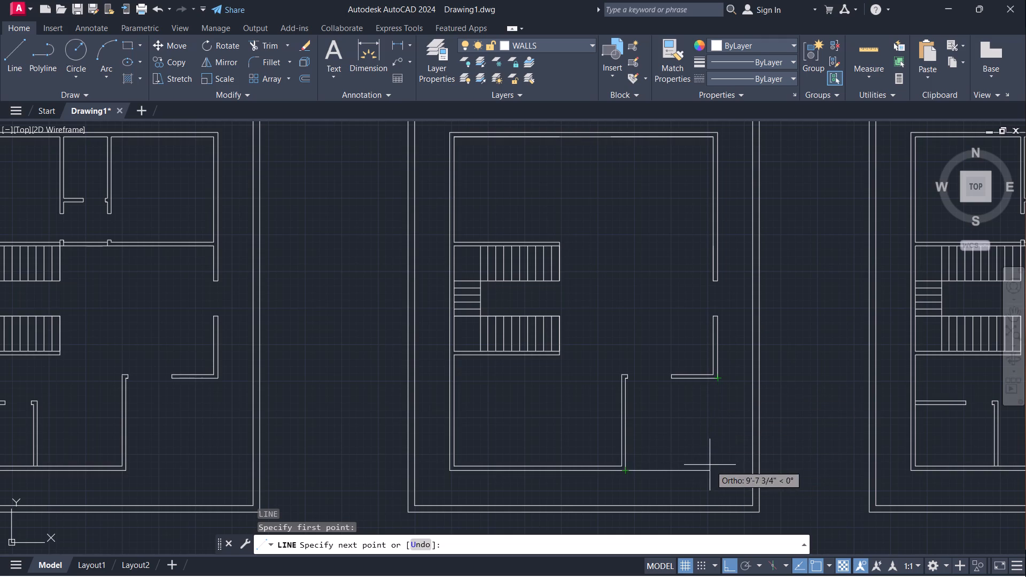
pyautogui.click(717, 471)
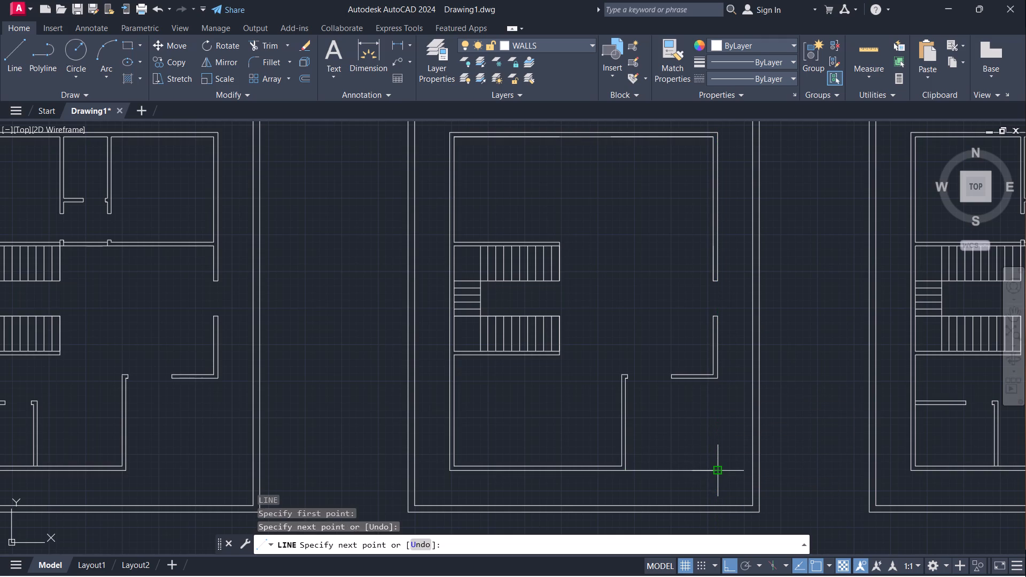
pyautogui.click(718, 381)
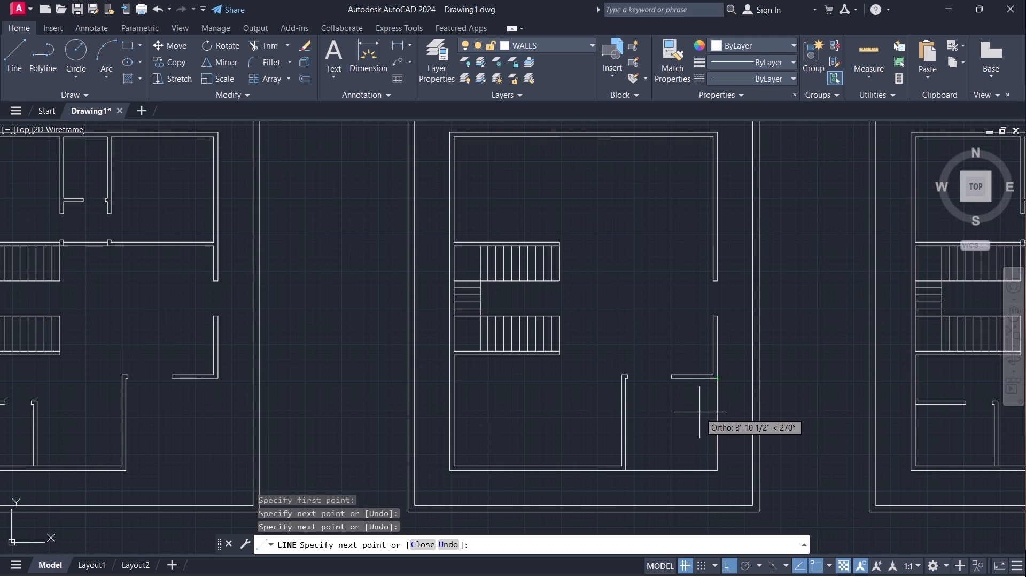
pyautogui.press('Escape')
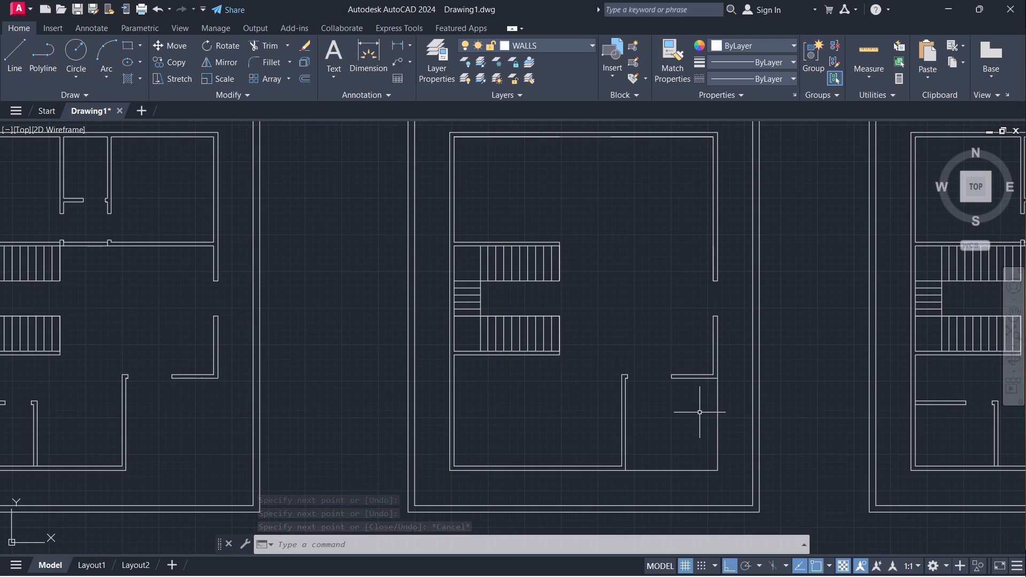
# Draw the matching inner wall lines inside the new southeast corner, from the bottom wall's inner line to the east wall's inner line.
pyautogui.press('l')
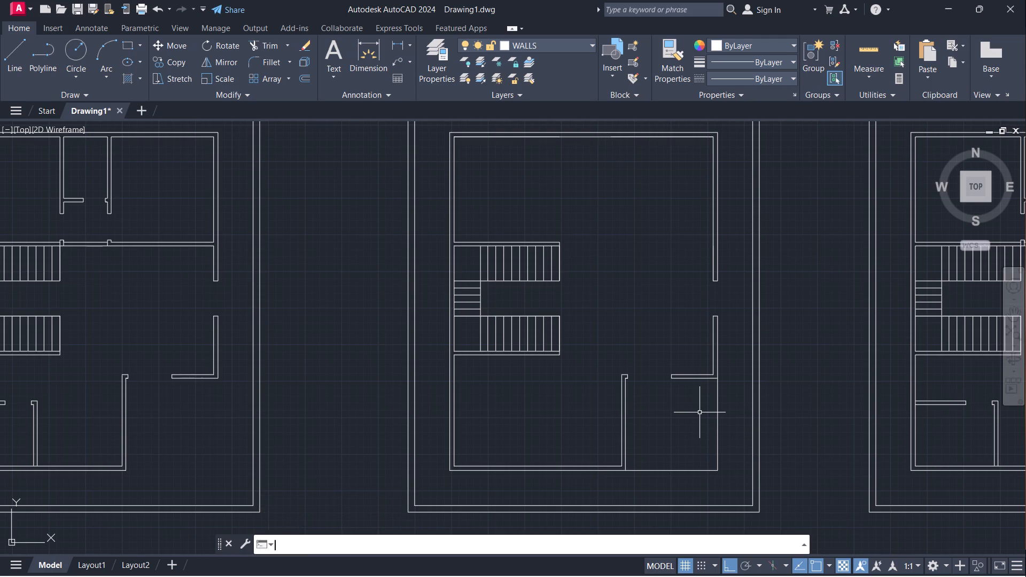
pyautogui.press('Return')
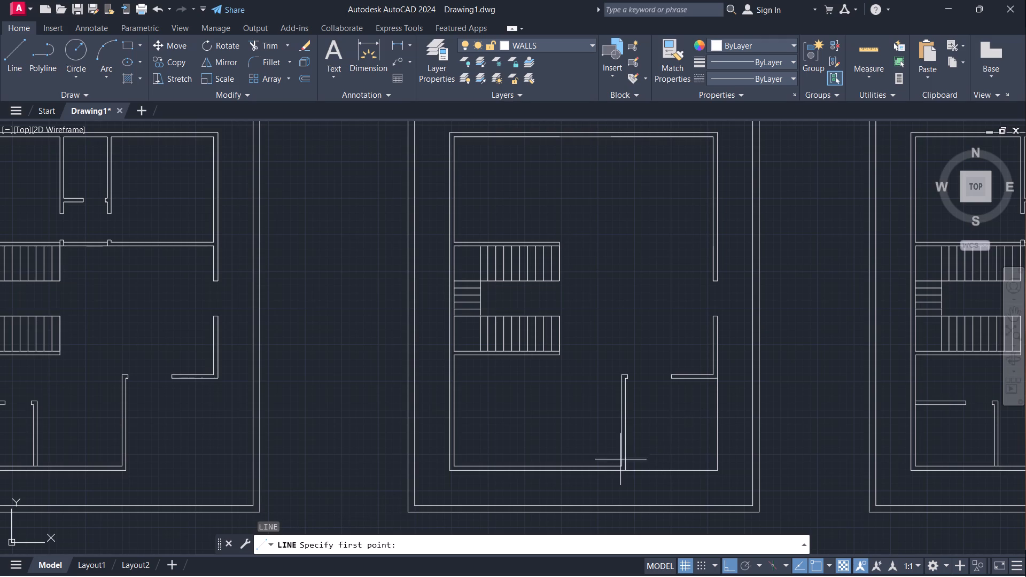
pyautogui.click(619, 466)
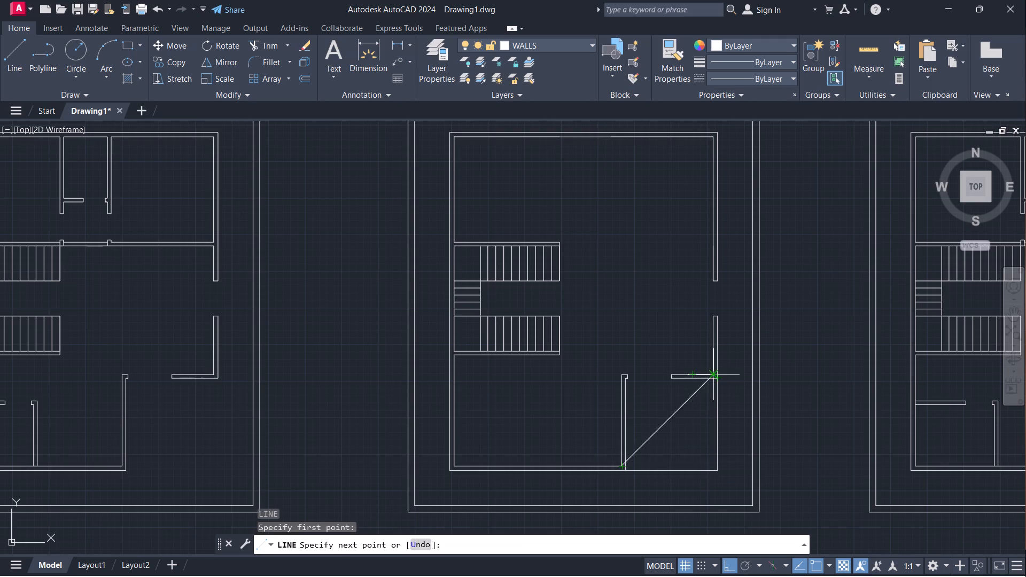
pyautogui.click(713, 466)
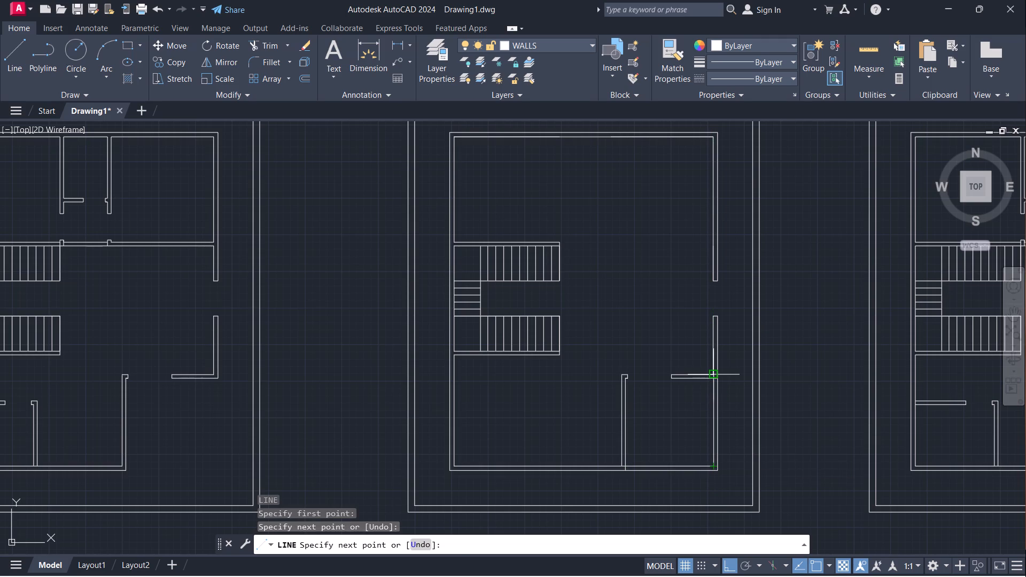
pyautogui.click(711, 371)
pyautogui.press('Escape')
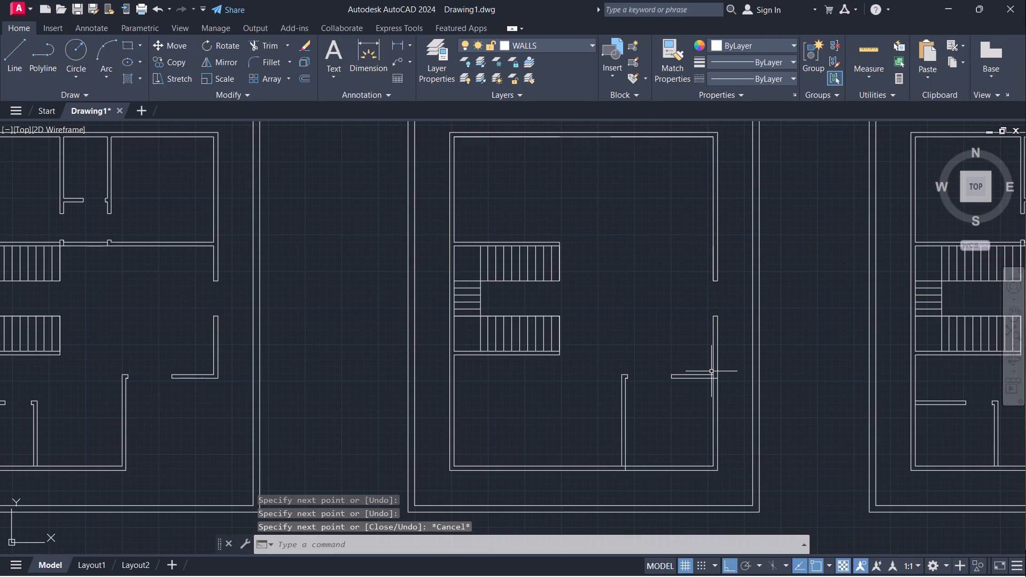
# Trim away the old recessed walls and door jamb lines enclosed by the middle plan's new southeast corner.
pyautogui.write('TR')
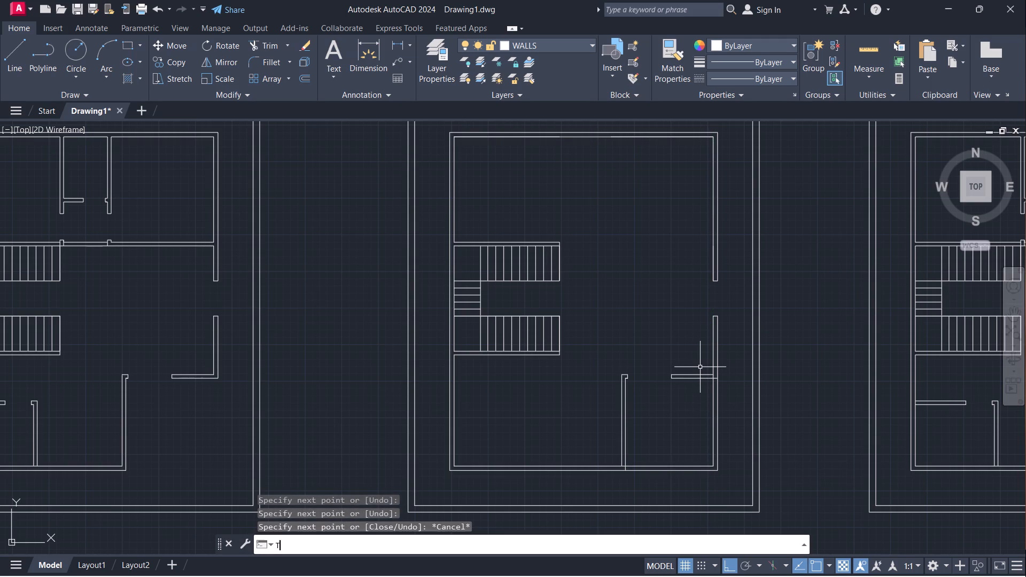
pyautogui.press('Return')
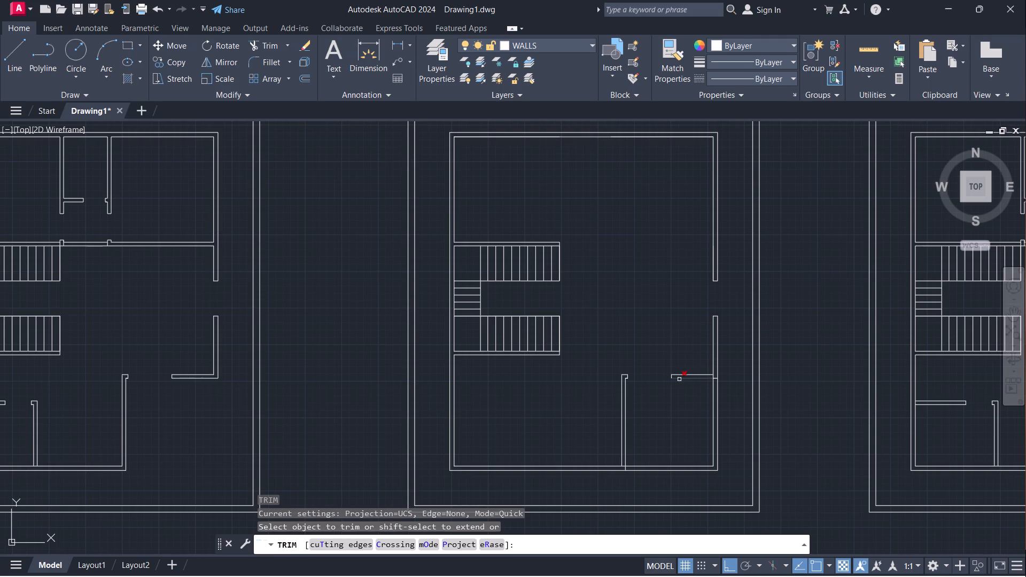
pyautogui.click(671, 377)
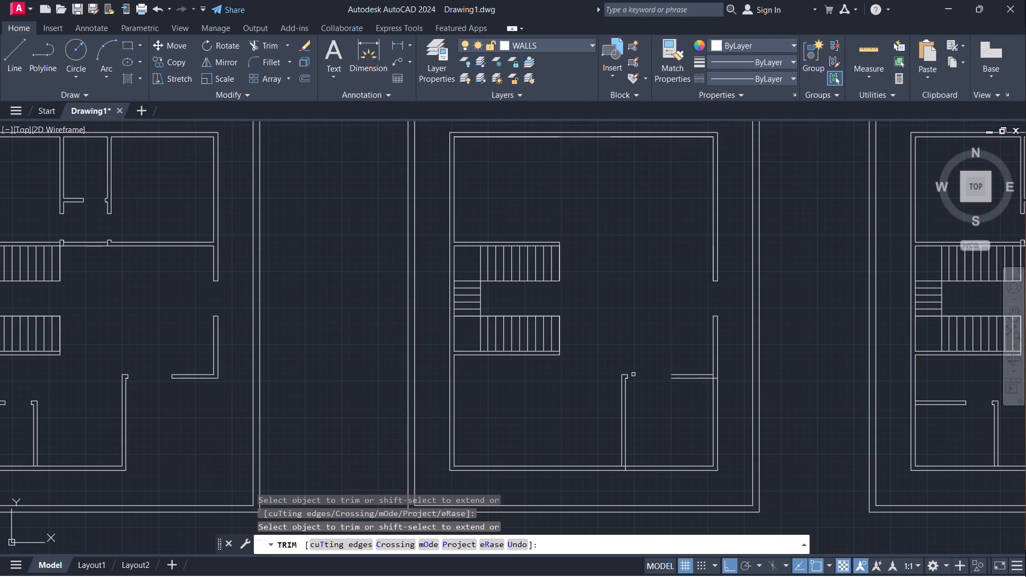
pyautogui.click(629, 375)
pyautogui.click(624, 373)
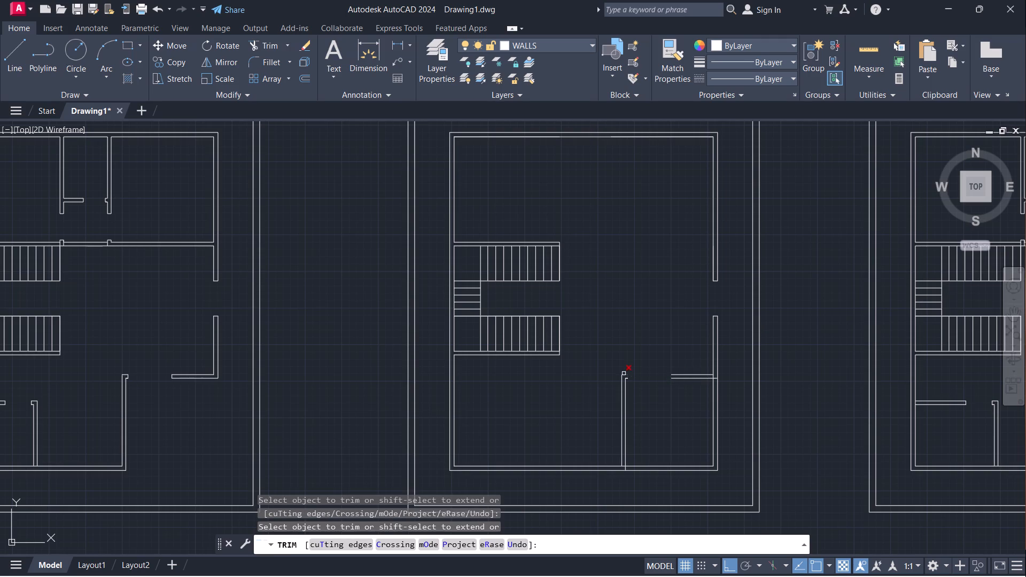
pyautogui.click(628, 378)
pyautogui.moveTo(690, 361); pyautogui.dragTo(633, 403)
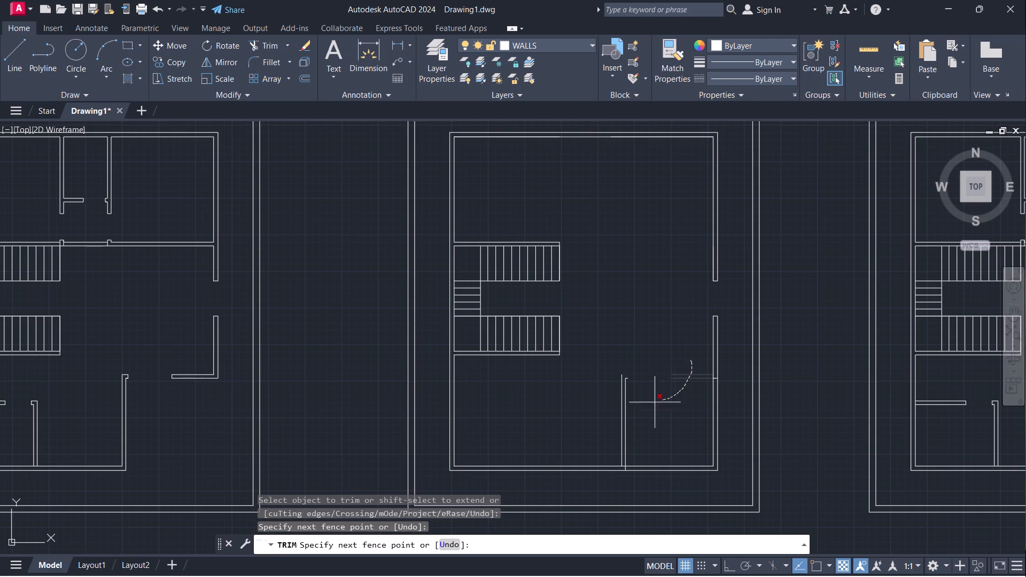
pyautogui.moveTo(633, 403); pyautogui.dragTo(588, 404)
# Trim the leftover line pieces across the bottom wall, at the old door jamb and across the east wall of the middle plan.
pyautogui.scroll(3, 639, 500)
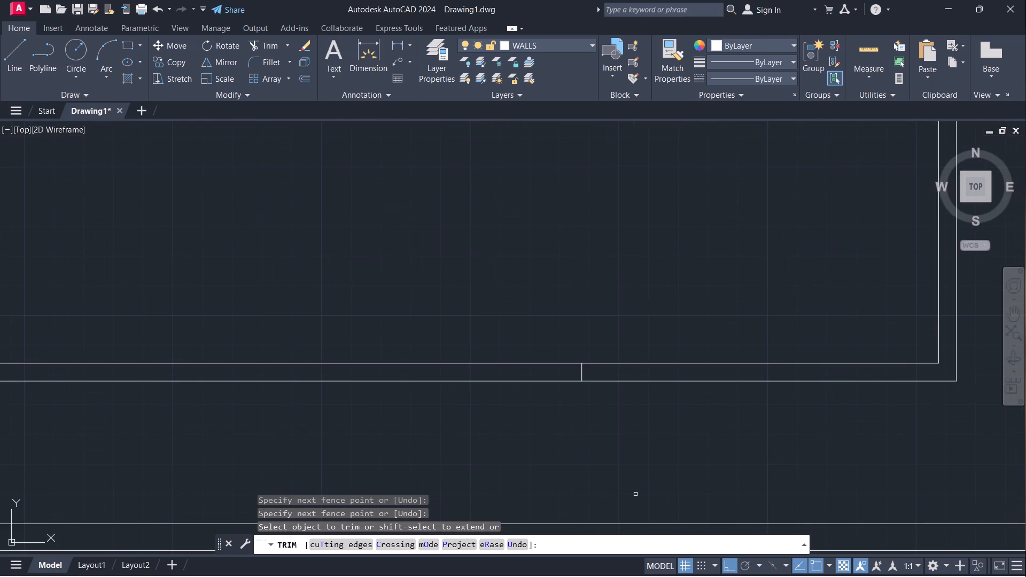
pyautogui.click(582, 375)
pyautogui.scroll(-1, 546, 238)
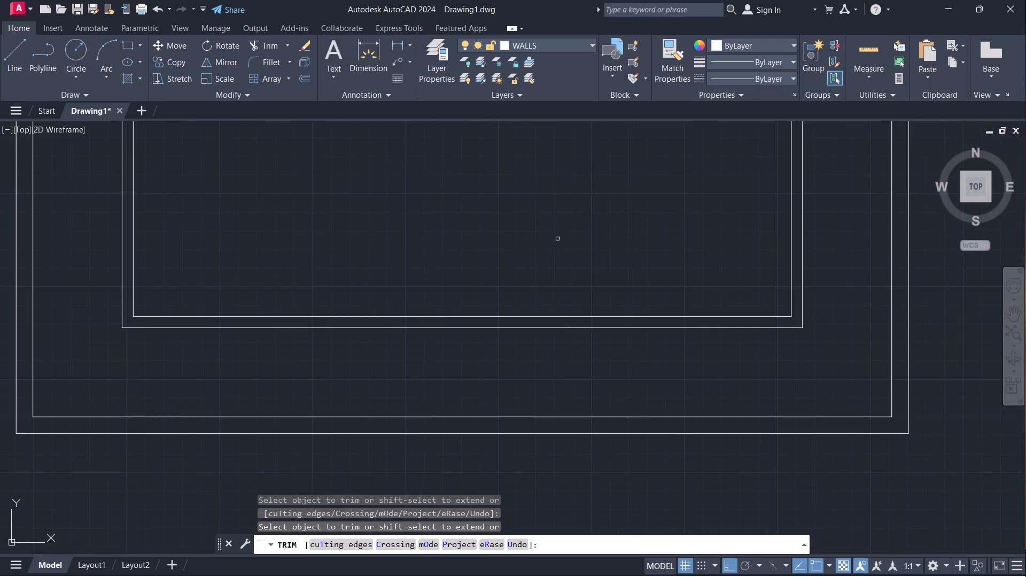
pyautogui.scroll(-2, 580, 205)
pyautogui.moveTo(587, 202); pyautogui.dragTo(586, 287, button='middle')
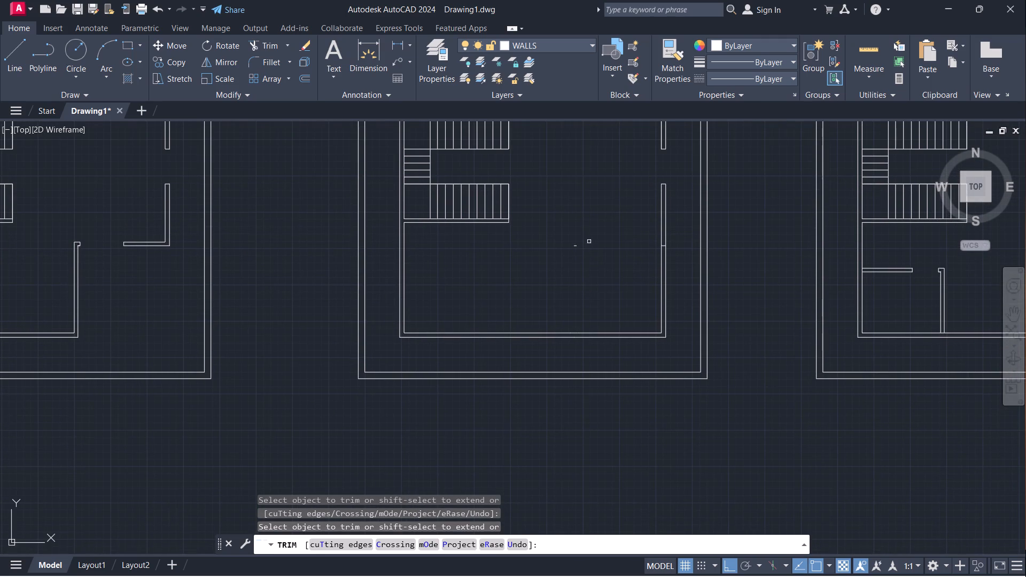
pyautogui.click(576, 245)
pyautogui.scroll(3, 662, 245)
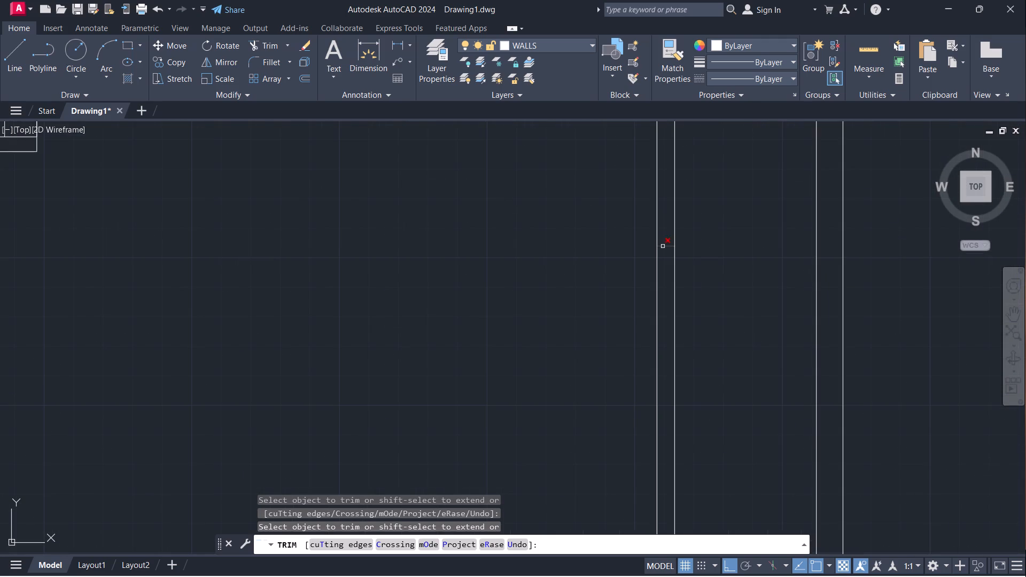
pyautogui.click(665, 246)
pyautogui.scroll(-1, 576, 268)
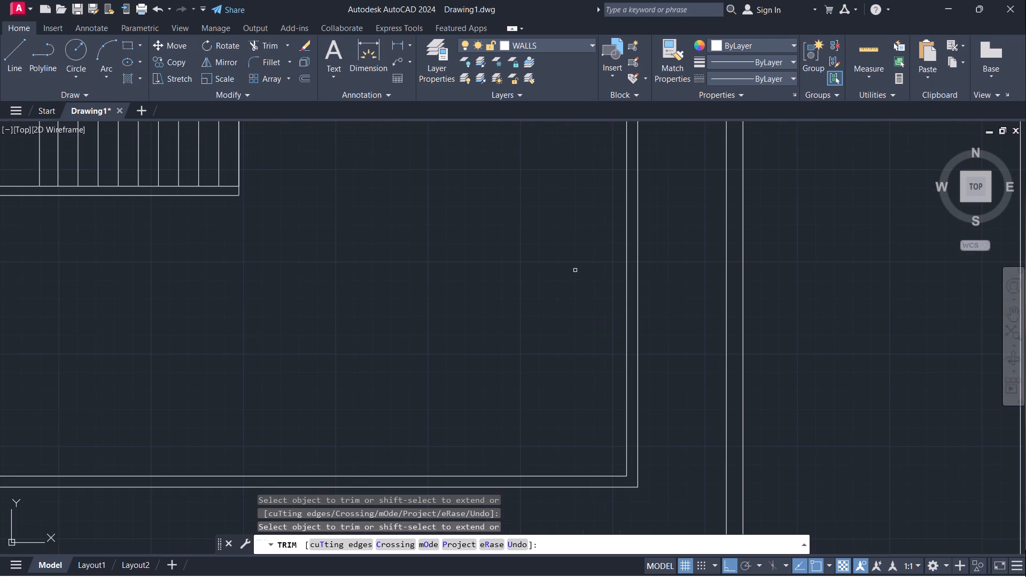
pyautogui.scroll(-1, 559, 268)
pyautogui.moveTo(554, 262); pyautogui.dragTo(560, 312, button='middle')
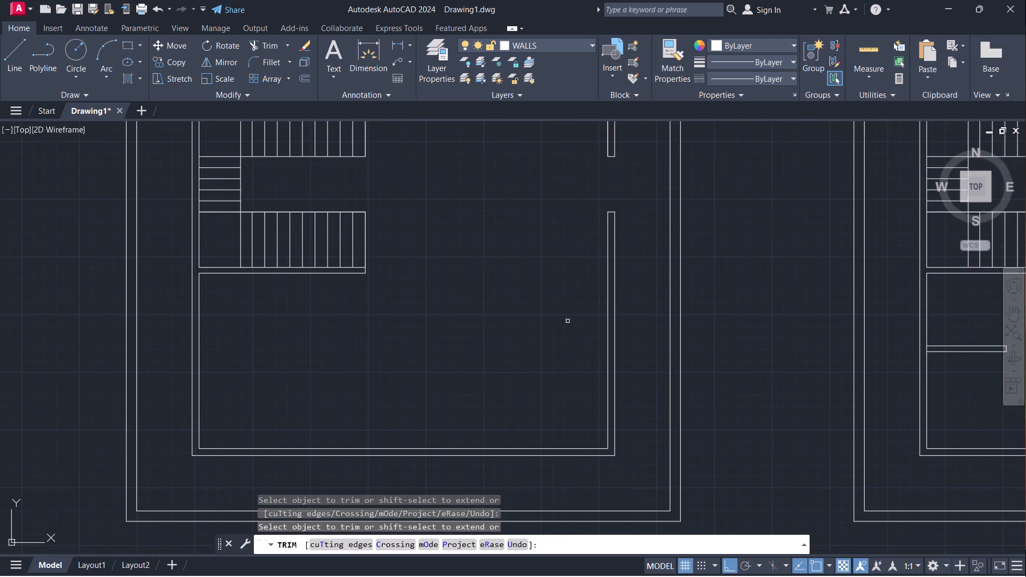
# Review the cleared middle plan alongside the two neighbouring floor plans.
pyautogui.scroll(-2, 560, 308)
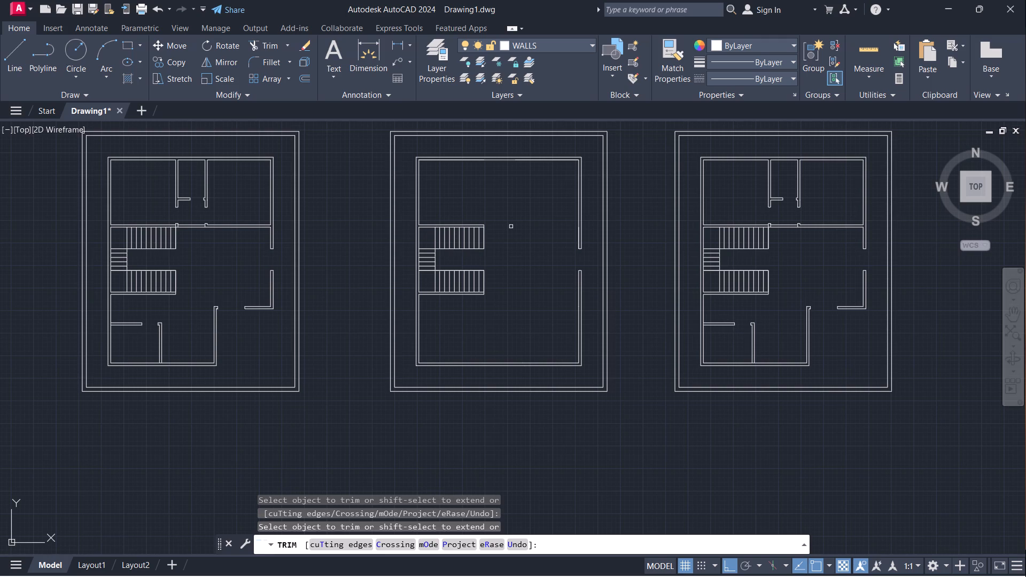
pyautogui.scroll(-1, 511, 227)
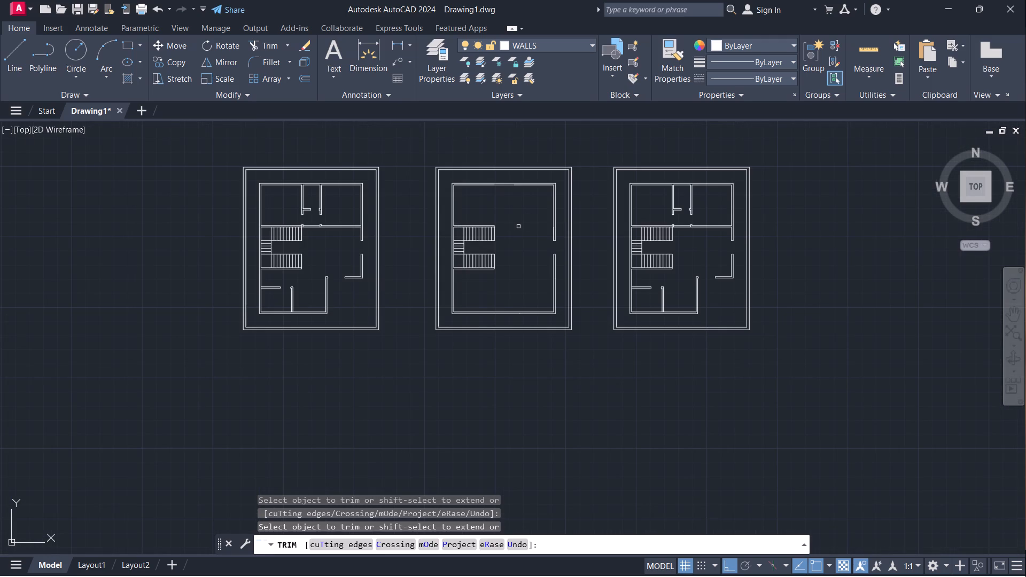
pyautogui.scroll(1, 517, 231)
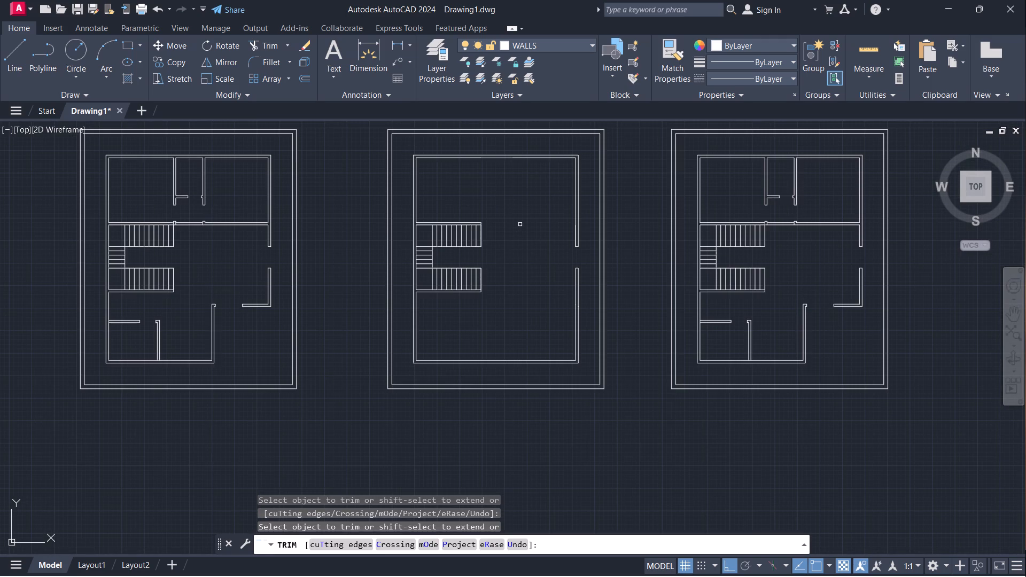
pyautogui.moveTo(520, 224); pyautogui.dragTo(514, 258, button='middle')
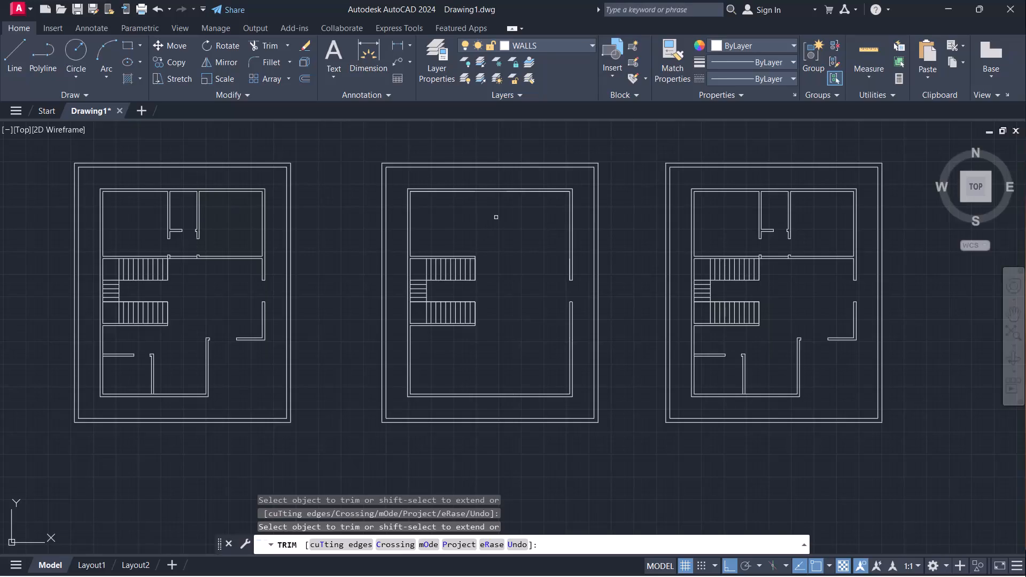
pyautogui.scroll(-1, 500, 243)
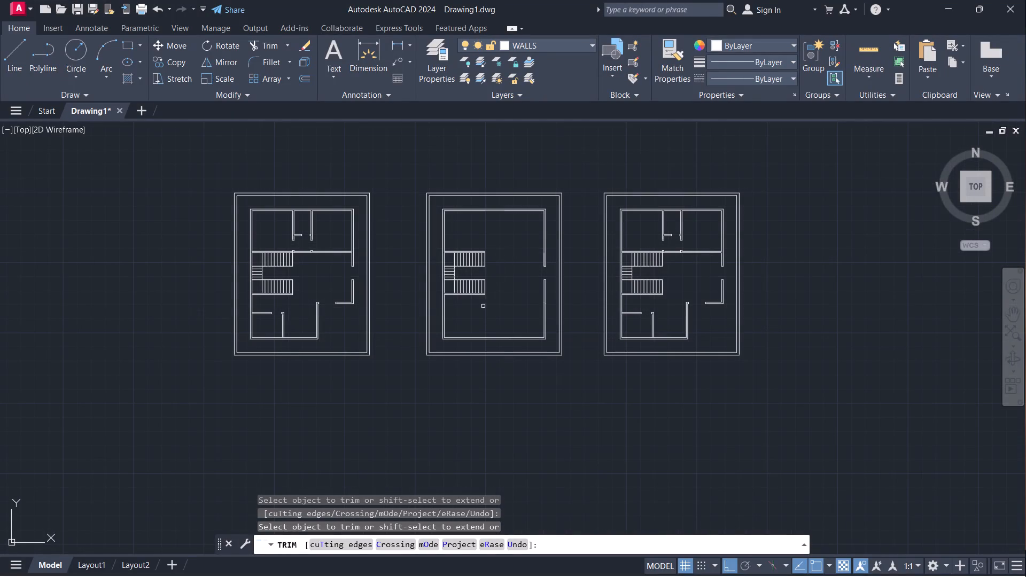
pyautogui.scroll(1, 497, 287)
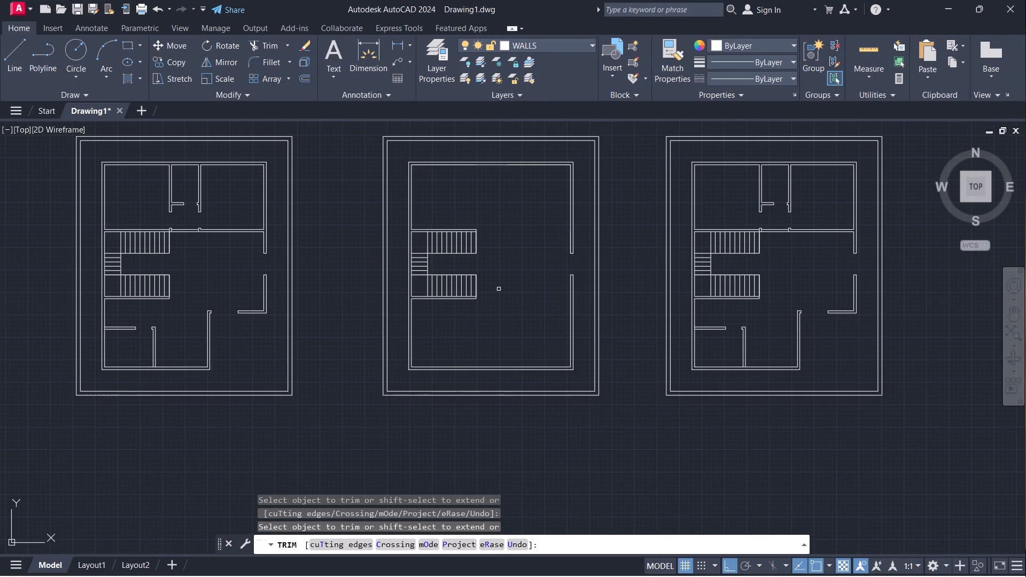
pyautogui.scroll(2, 498, 292)
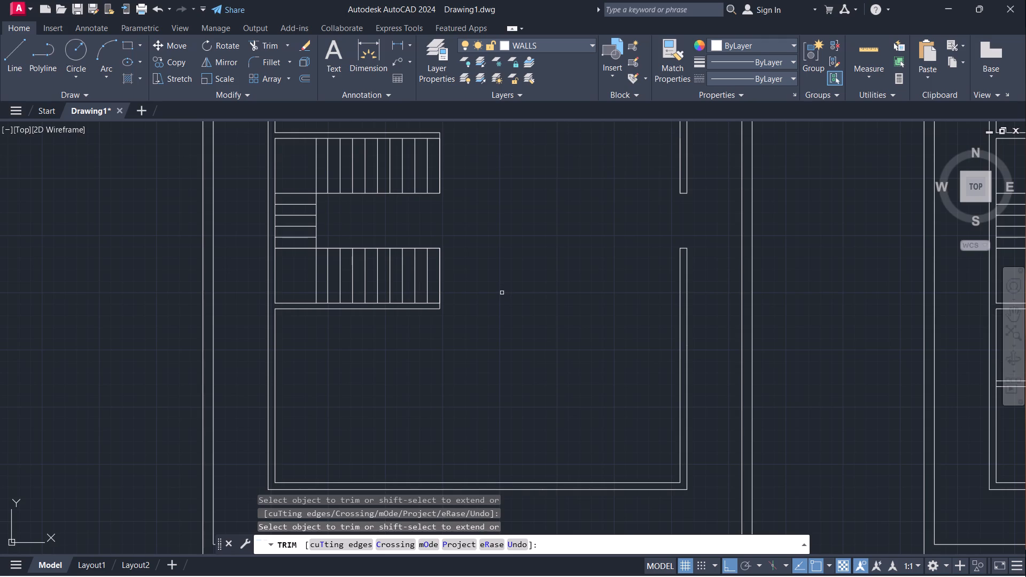
pyautogui.scroll(-2, 510, 288)
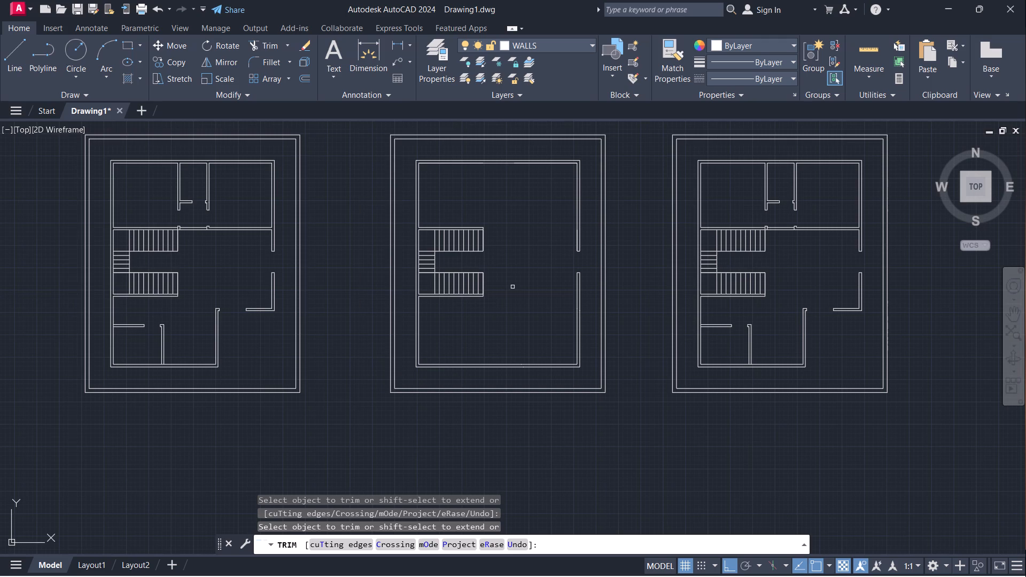
pyautogui.scroll(-1, 514, 285)
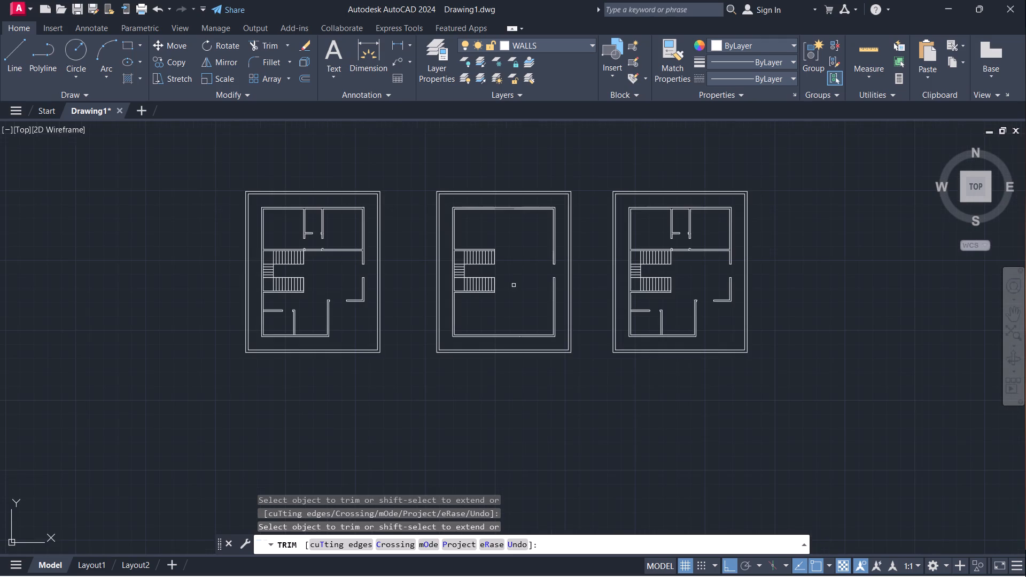
pyautogui.scroll(-1, 514, 285)
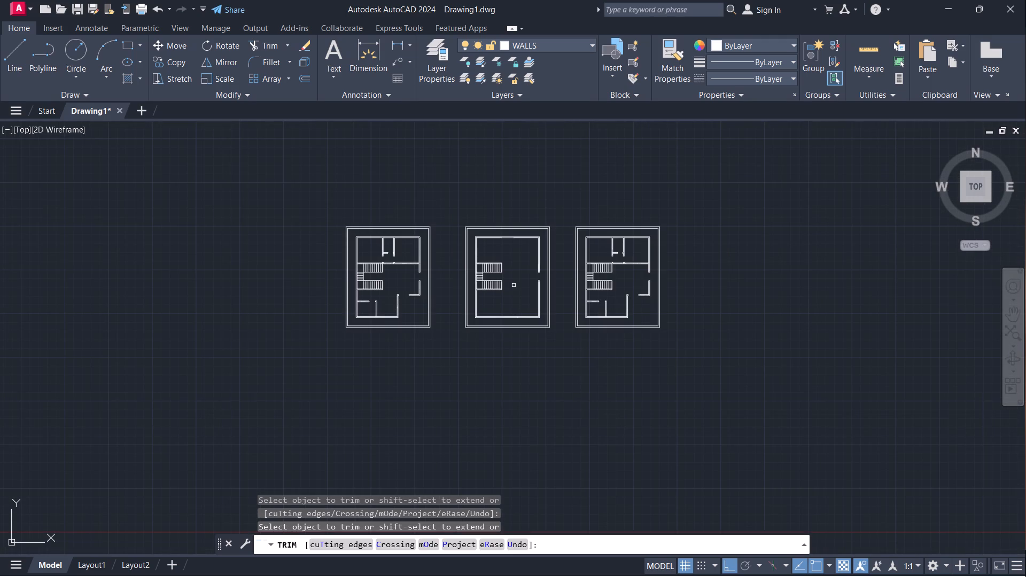
pyautogui.scroll(1, 514, 279)
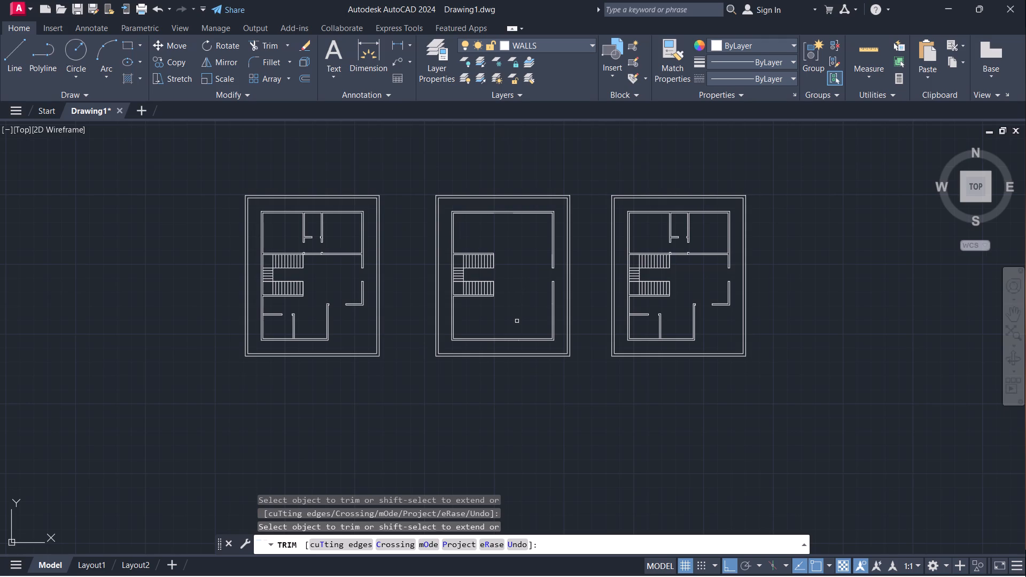
pyautogui.moveTo(512, 324); pyautogui.dragTo(458, 335, button='middle')
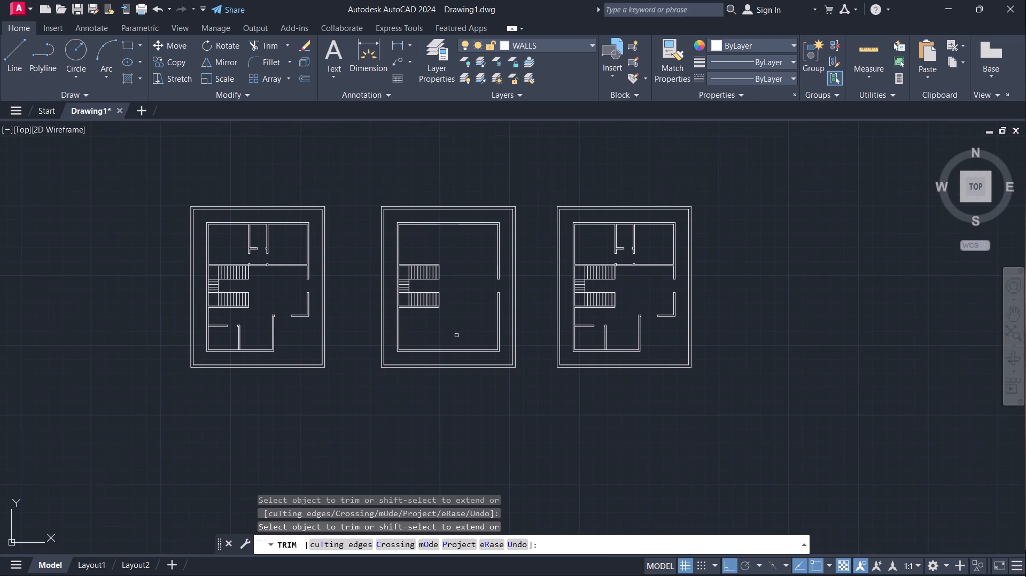
# Measure the interior width of the middle plan along the north wall, between its two inner corners.
pyautogui.moveTo(441, 338); pyautogui.dragTo(511, 380, button='middle')
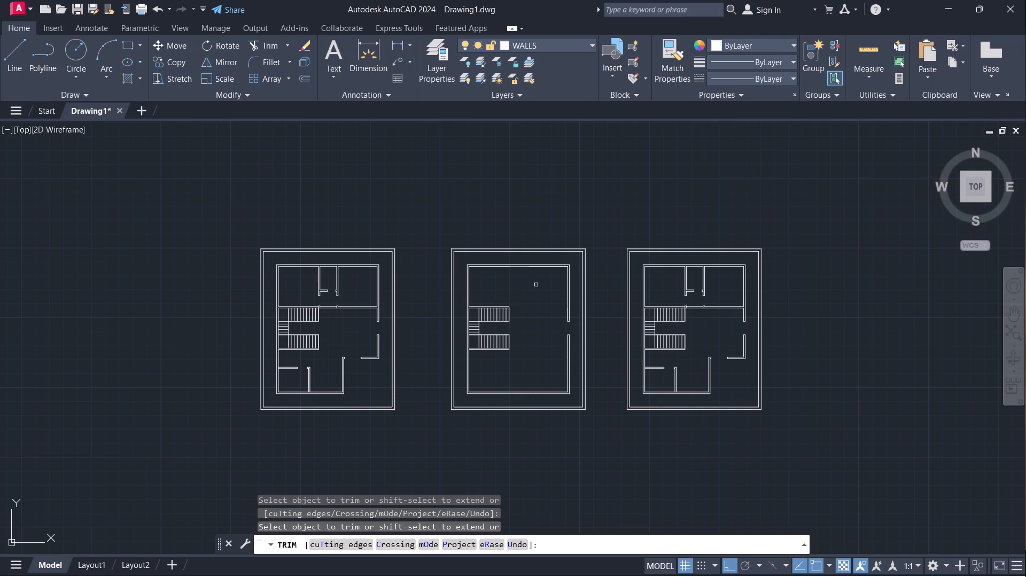
pyautogui.press('Escape')
pyautogui.click(392, 42)
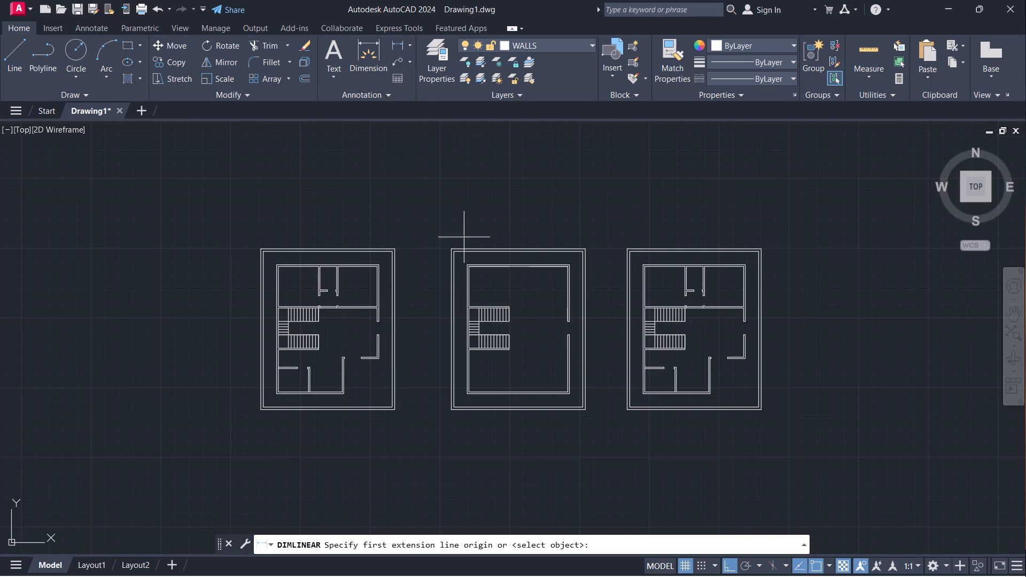
pyautogui.scroll(2, 475, 273)
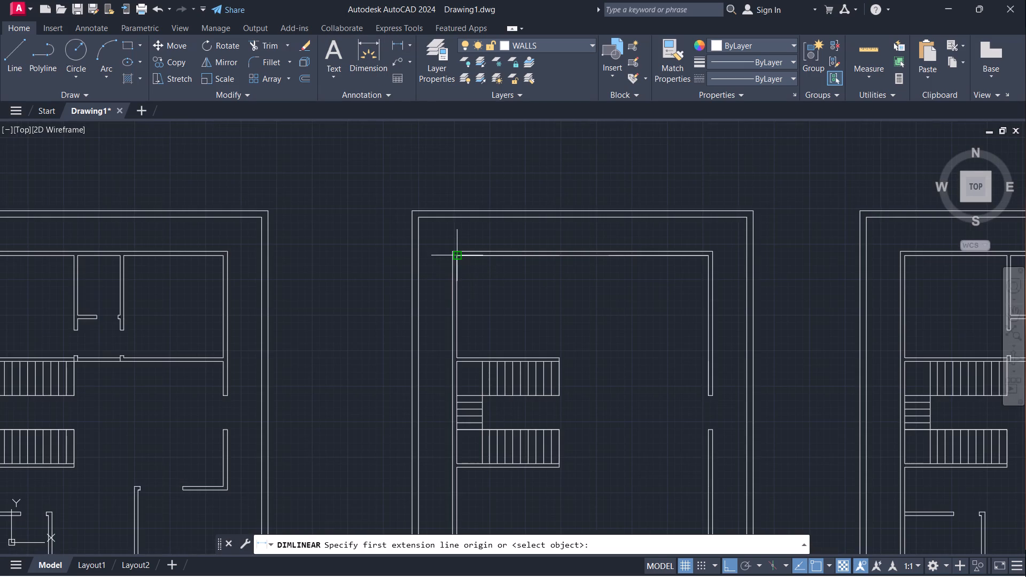
pyautogui.click(457, 260)
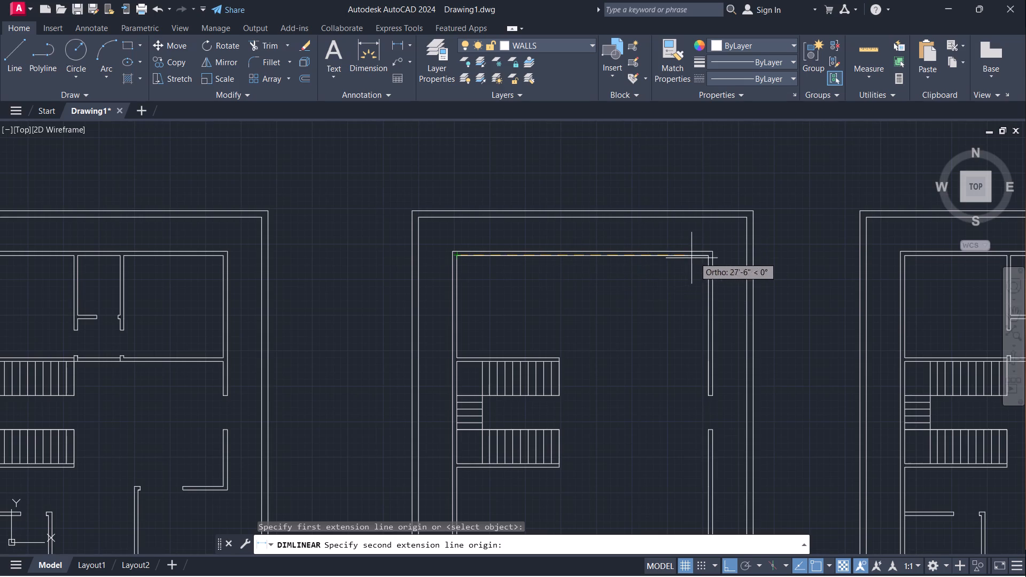
pyautogui.click(705, 258)
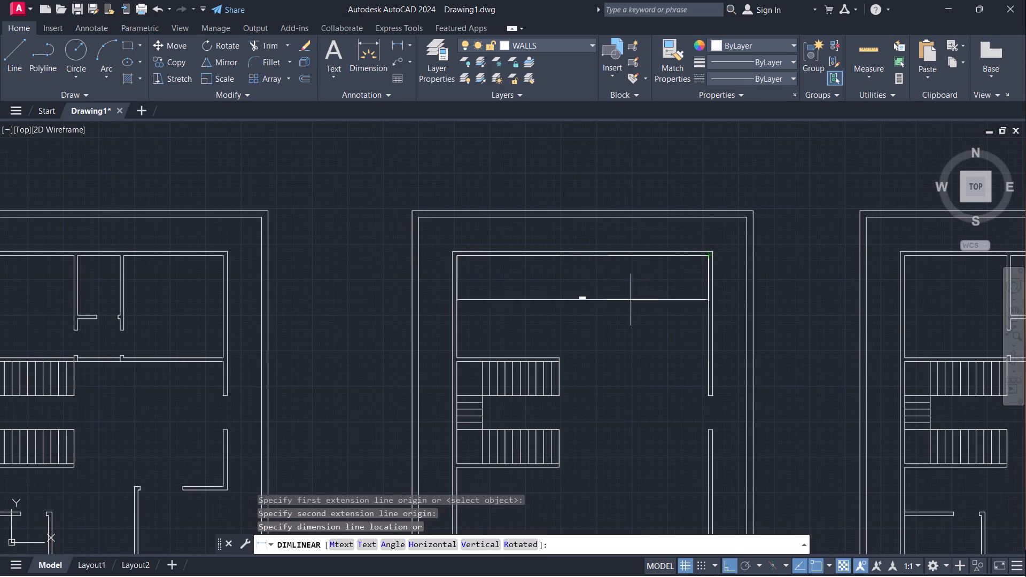
pyautogui.scroll(3, 563, 312)
pyautogui.scroll(-2, 597, 309)
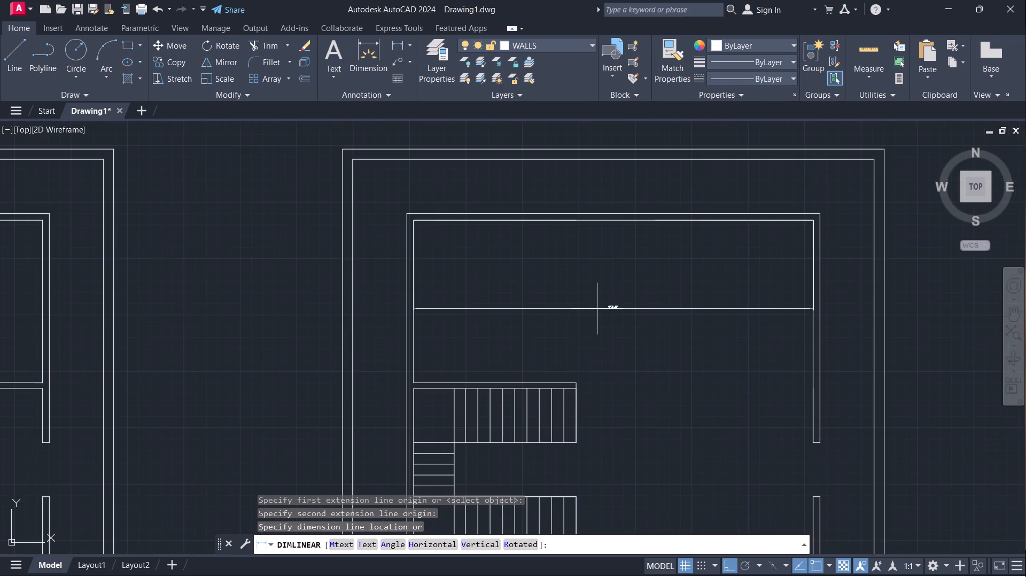
pyautogui.scroll(-2, 597, 309)
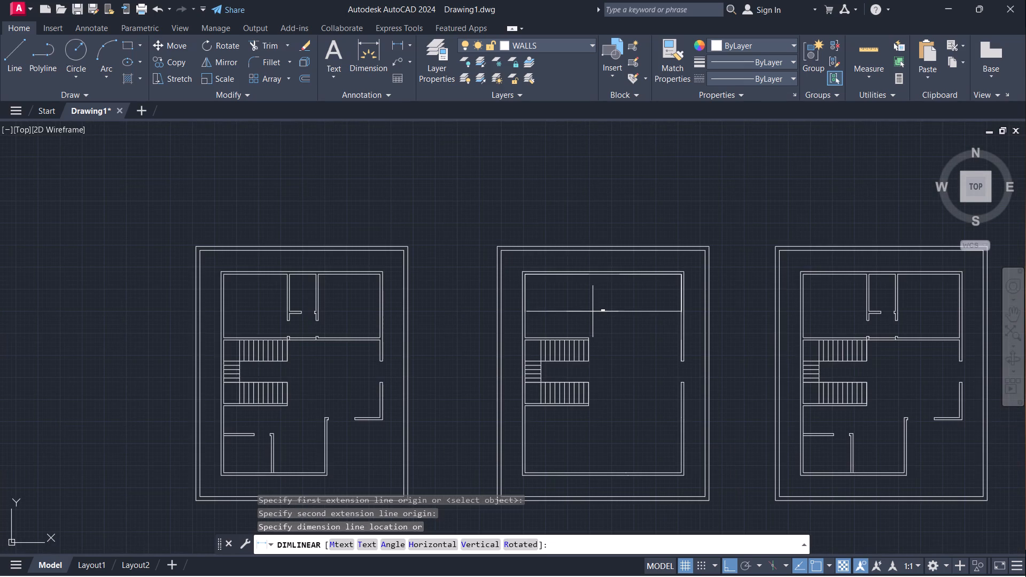
pyautogui.press('Escape')
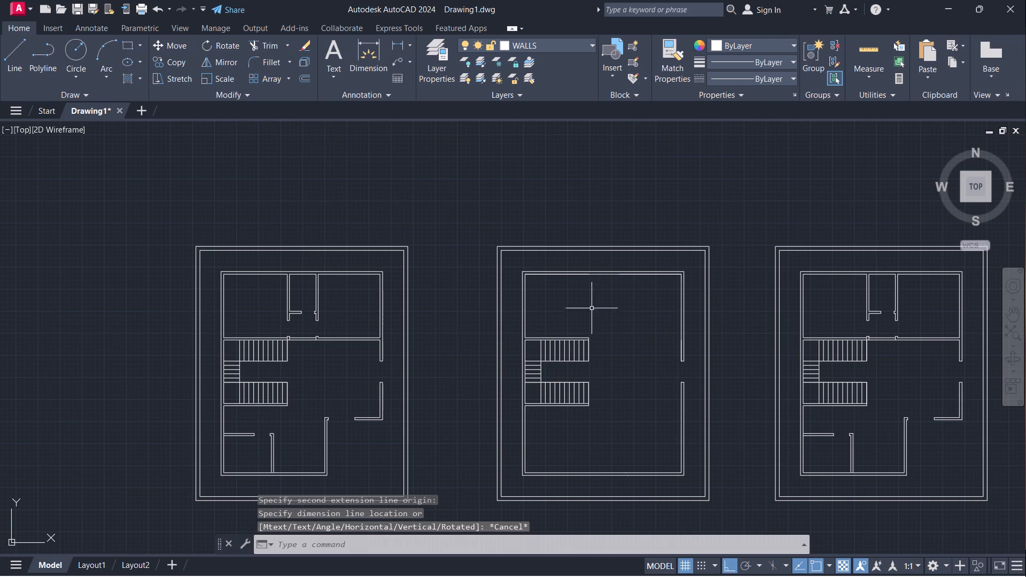
# Measure the west wall's inner face in the middle plan, from the northwest corner down to the wall above the stairs.
pyautogui.click(400, 45)
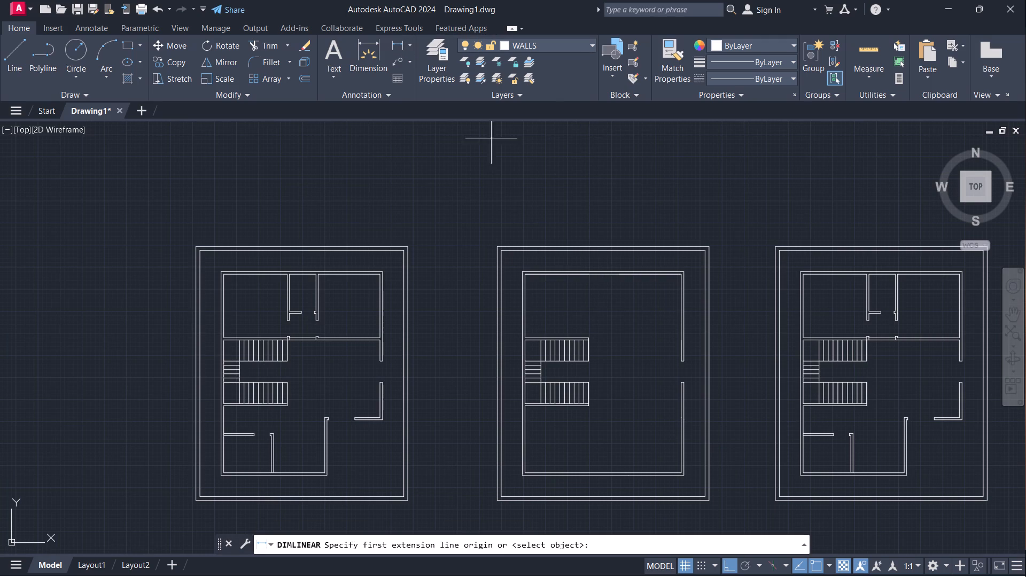
pyautogui.scroll(2, 538, 272)
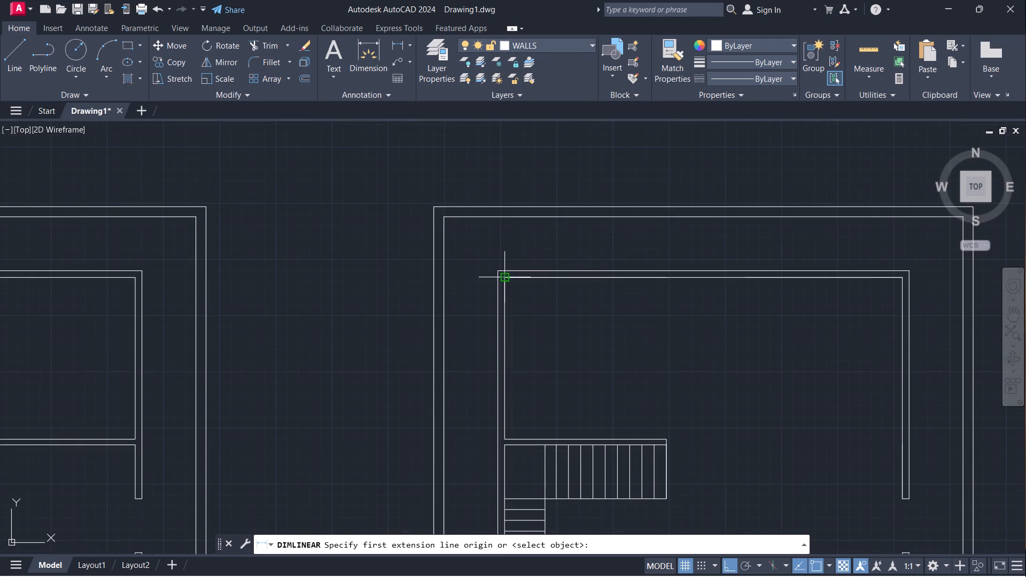
pyautogui.click(506, 279)
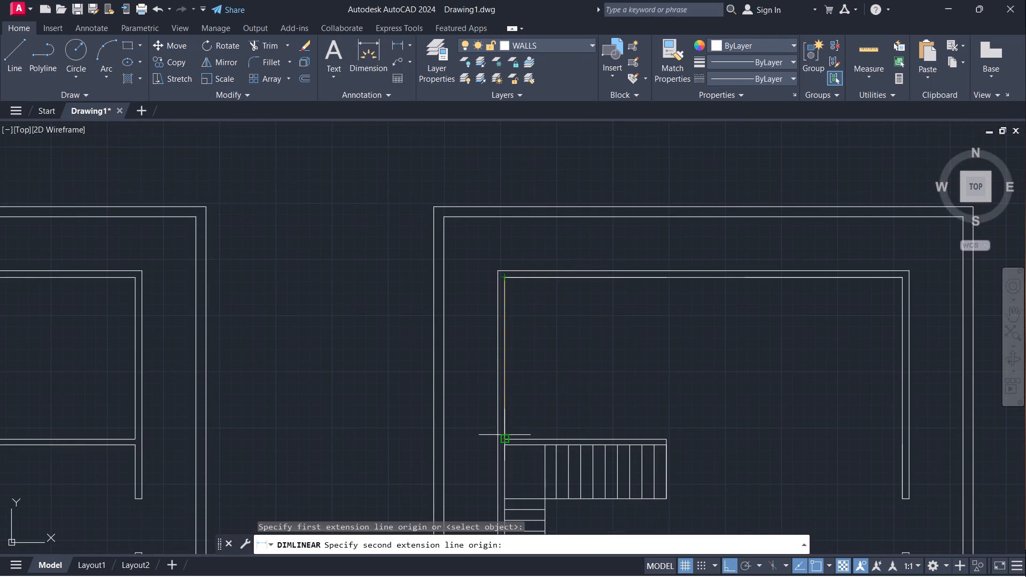
pyautogui.click(504, 435)
pyautogui.scroll(4, 550, 356)
pyautogui.press('Escape')
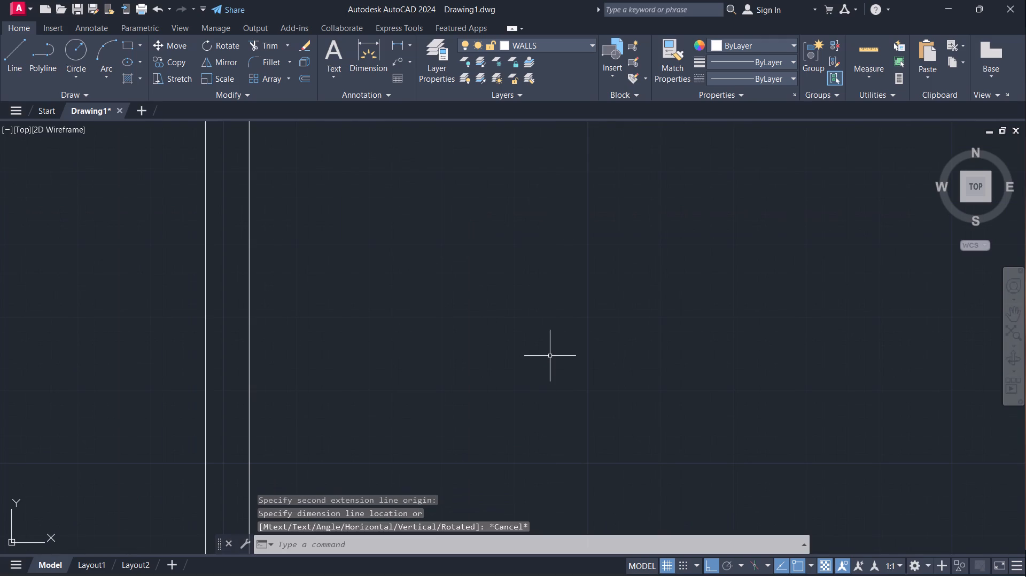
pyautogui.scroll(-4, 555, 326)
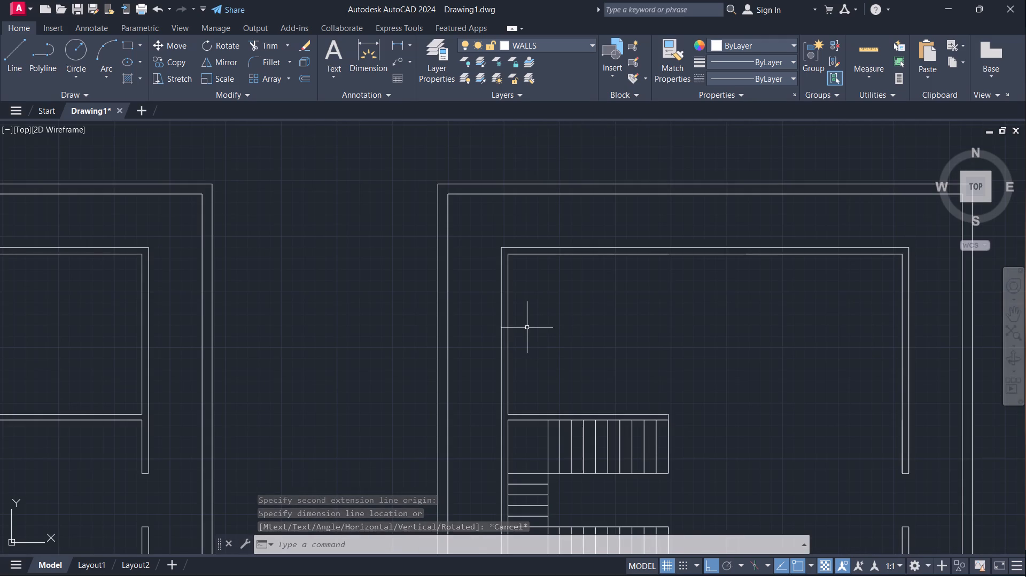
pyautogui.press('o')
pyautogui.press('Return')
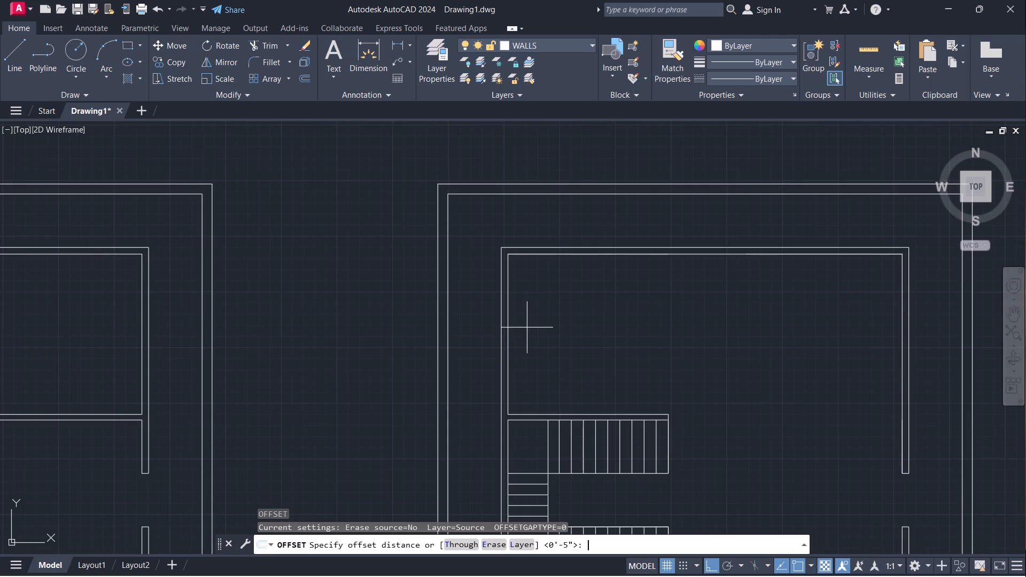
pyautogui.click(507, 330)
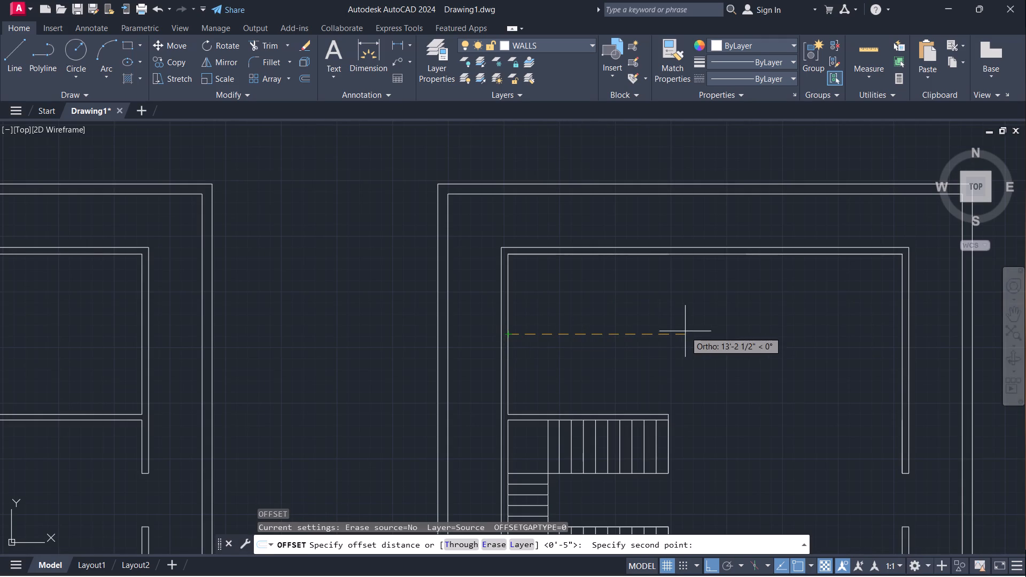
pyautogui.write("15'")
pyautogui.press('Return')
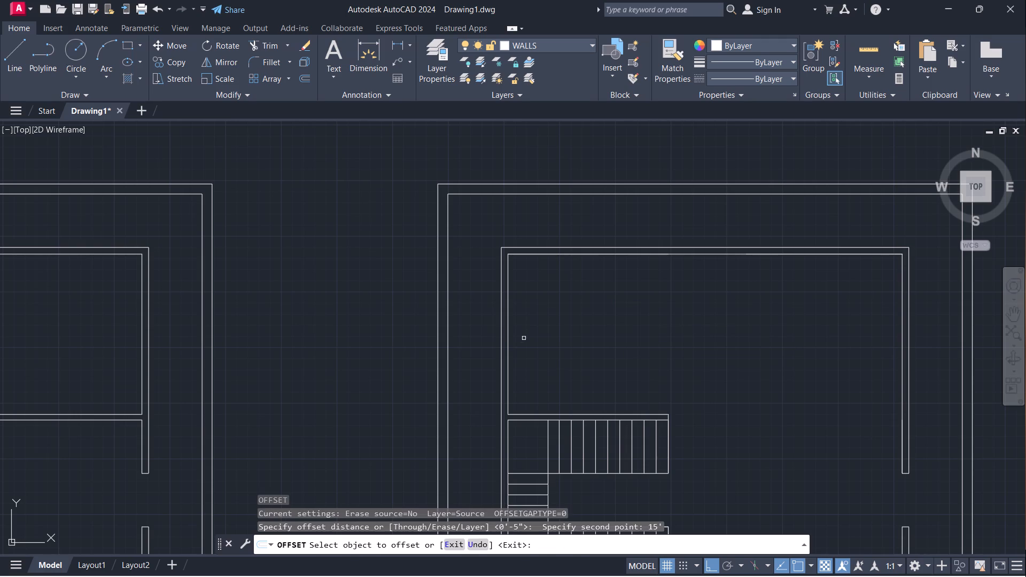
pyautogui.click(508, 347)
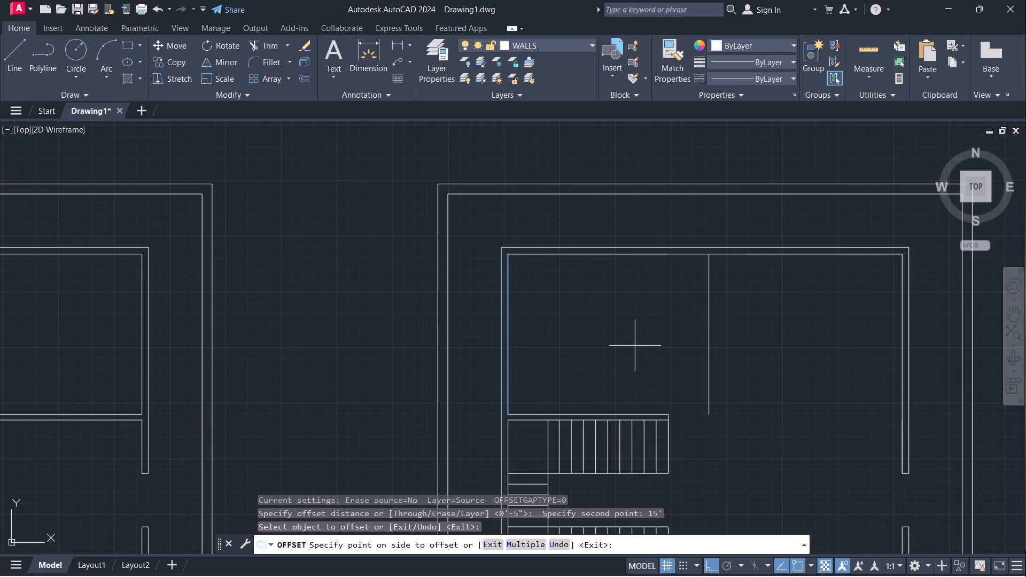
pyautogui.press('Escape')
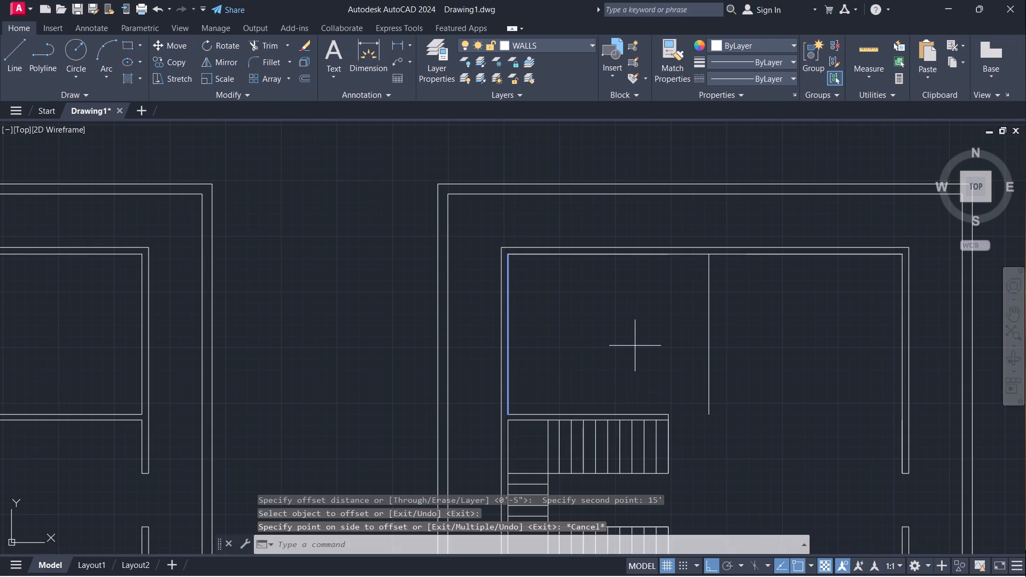
# Offset the west wall's inner line above the stairs 15 feet east into the middle plan's northern room area.
pyautogui.press('space')
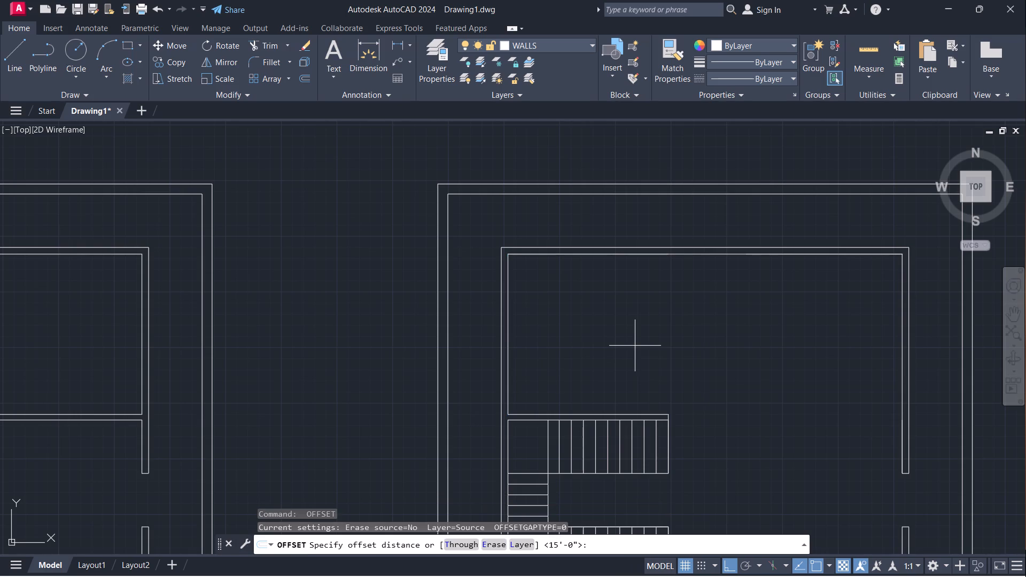
pyautogui.moveTo(506, 345); pyautogui.dragTo(510, 346)
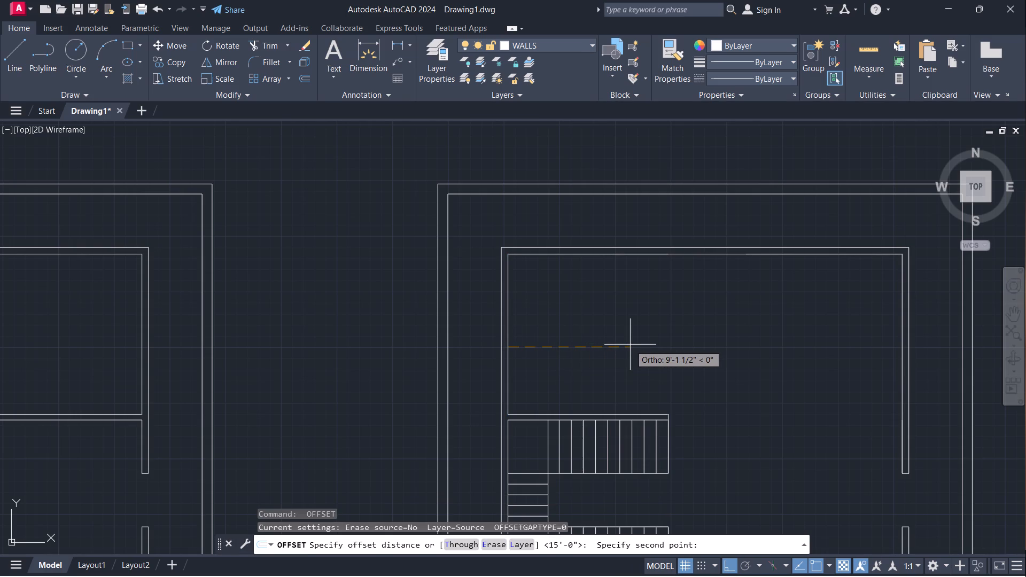
pyautogui.write('15')
pyautogui.press("'")
pyautogui.press('Return')
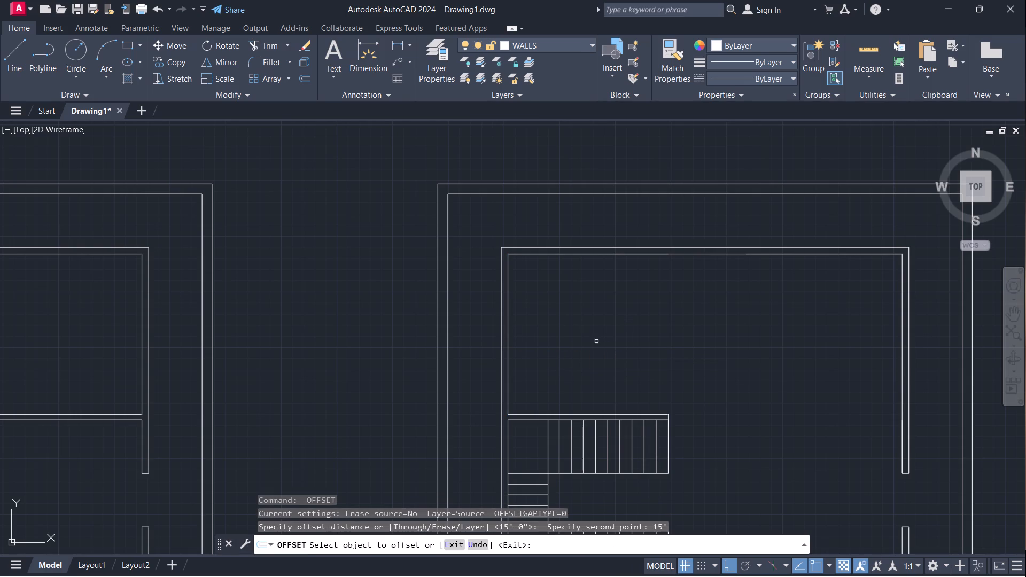
pyautogui.click(509, 350)
pyautogui.click(717, 351)
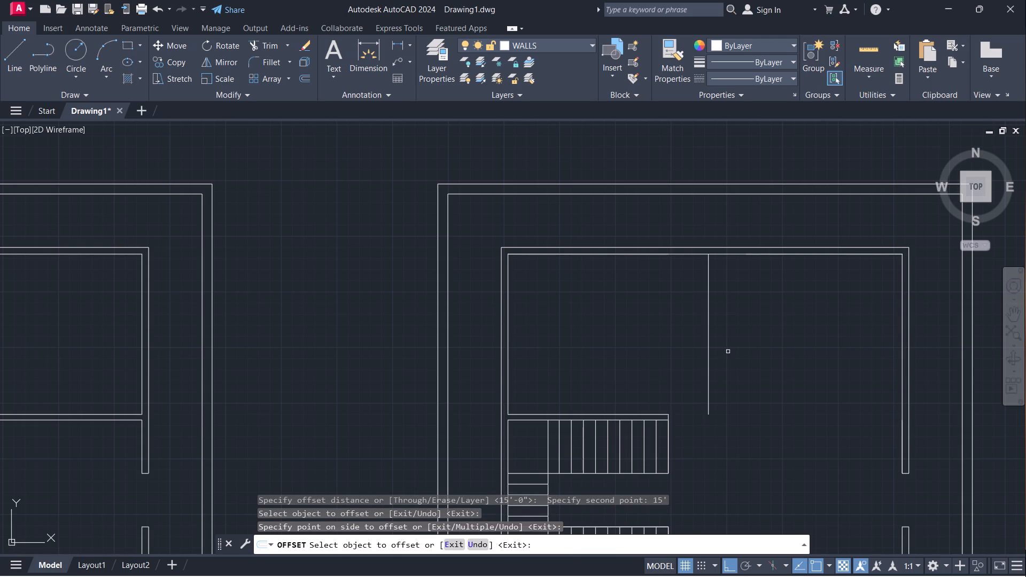
# Measure the middle plan's interior width again along the north wall, between the inner northwest and northeast corners.
pyautogui.click(392, 46)
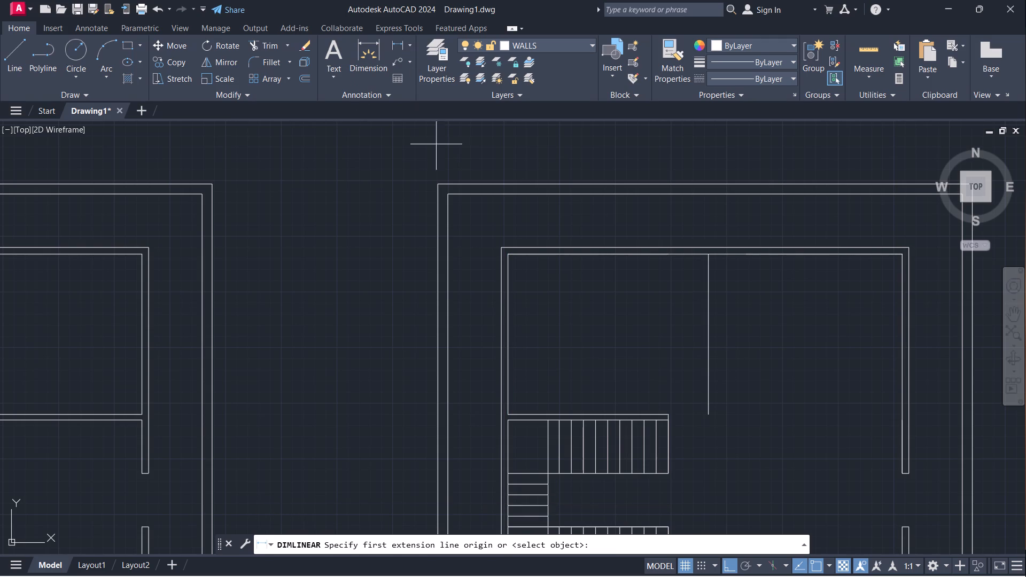
pyautogui.click(514, 256)
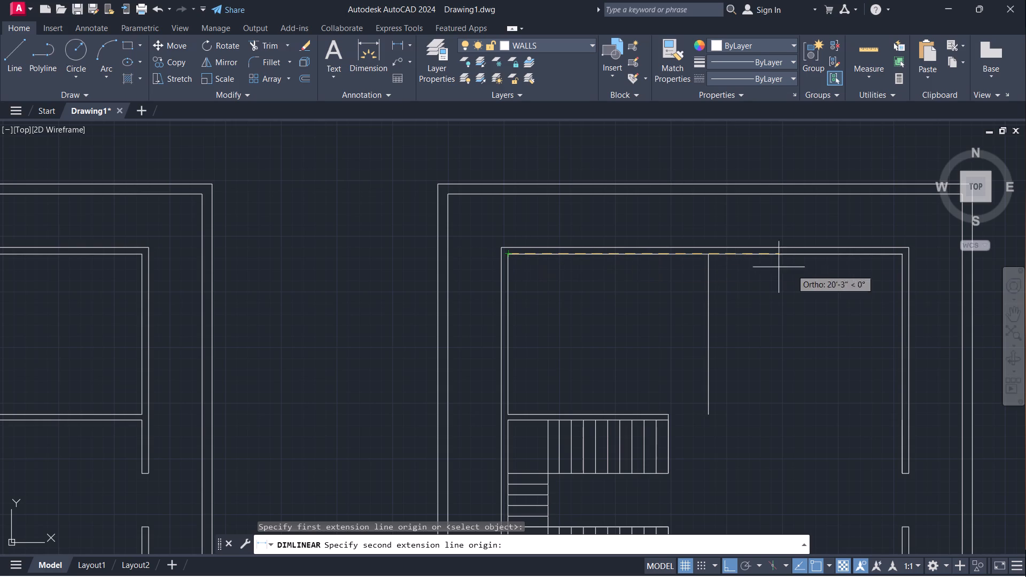
pyautogui.click(904, 256)
pyautogui.scroll(1, 719, 309)
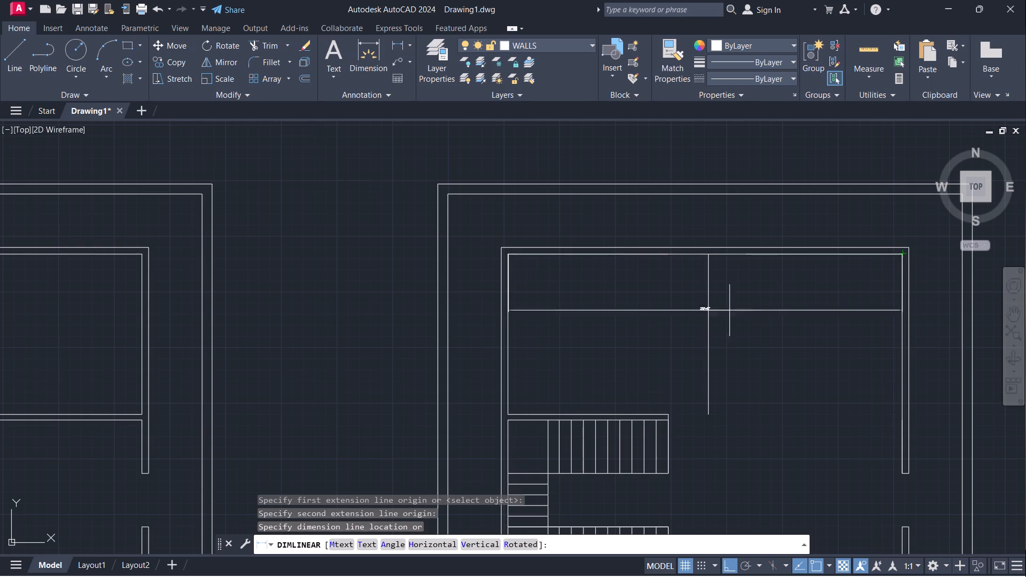
pyautogui.scroll(2, 711, 309)
pyautogui.press('Escape')
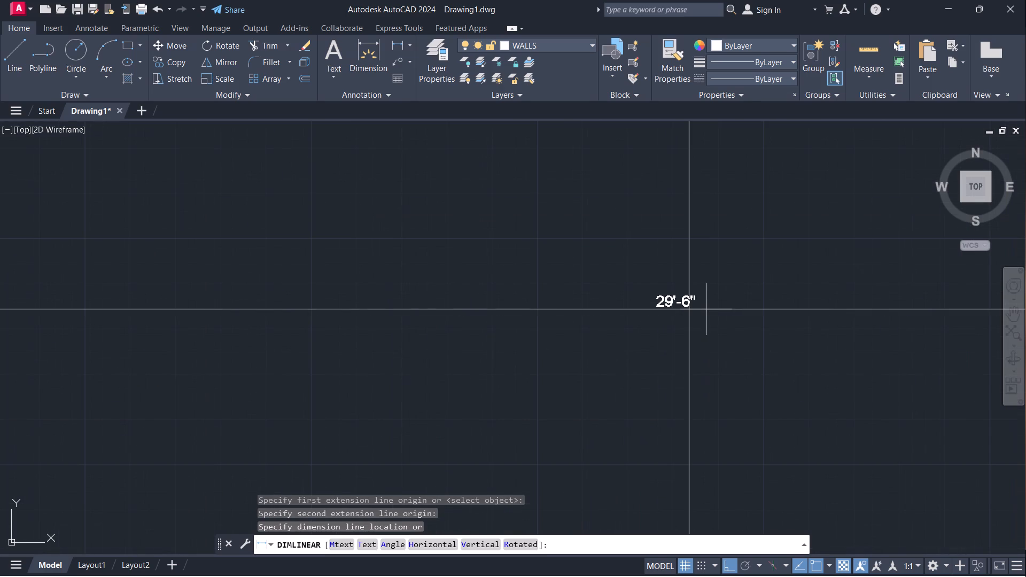
# Offset the new vertical line in the northern room area 2.5 inches to both its west and east sides.
pyautogui.scroll(-1, 706, 309)
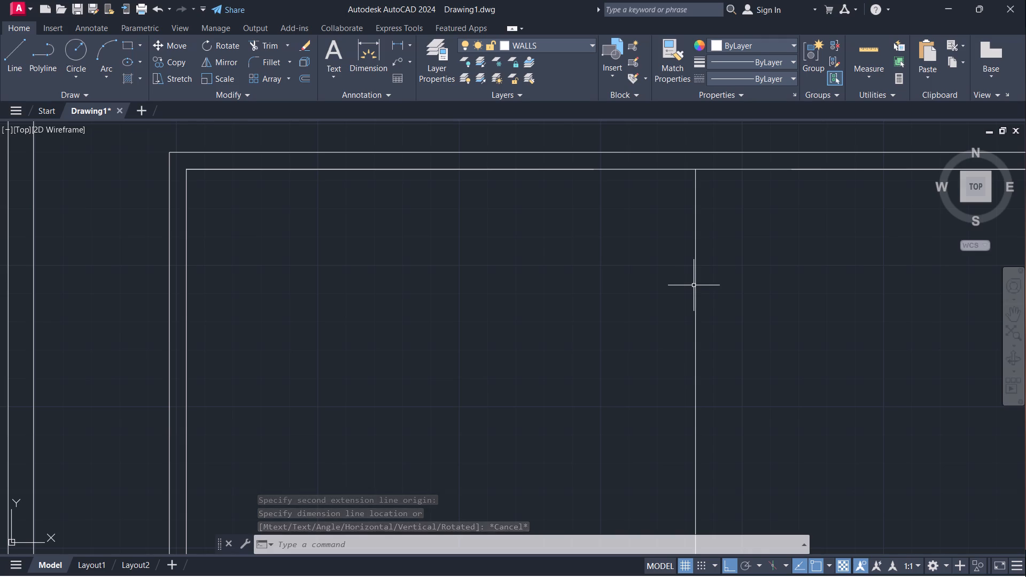
pyautogui.click(696, 282)
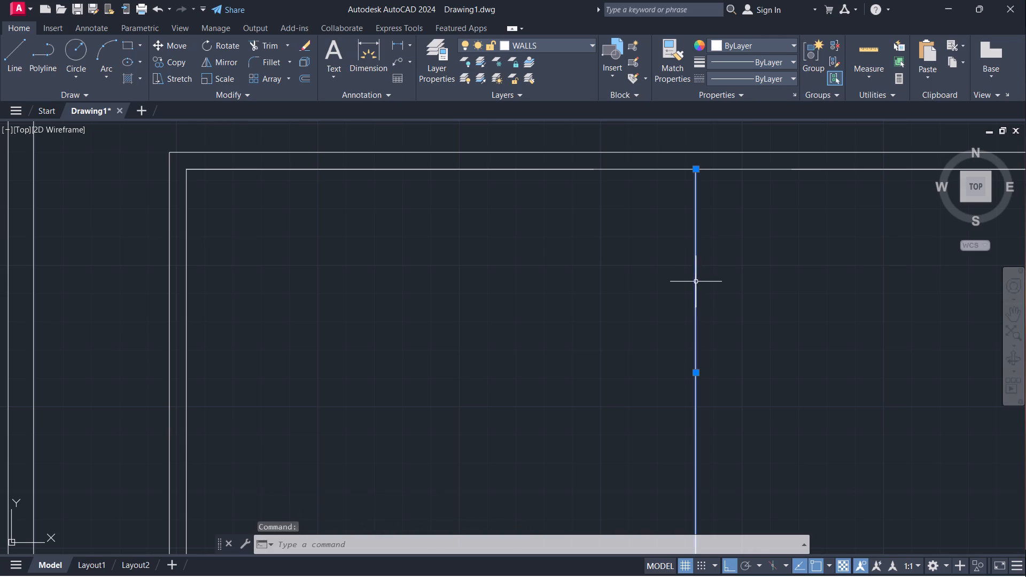
pyautogui.press('o')
pyautogui.press('space')
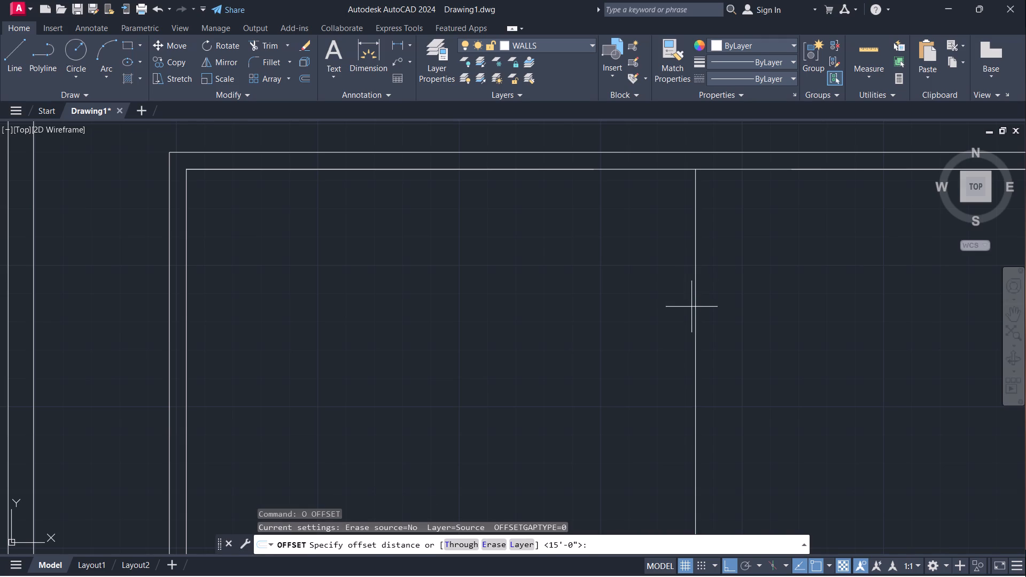
pyautogui.click(695, 308)
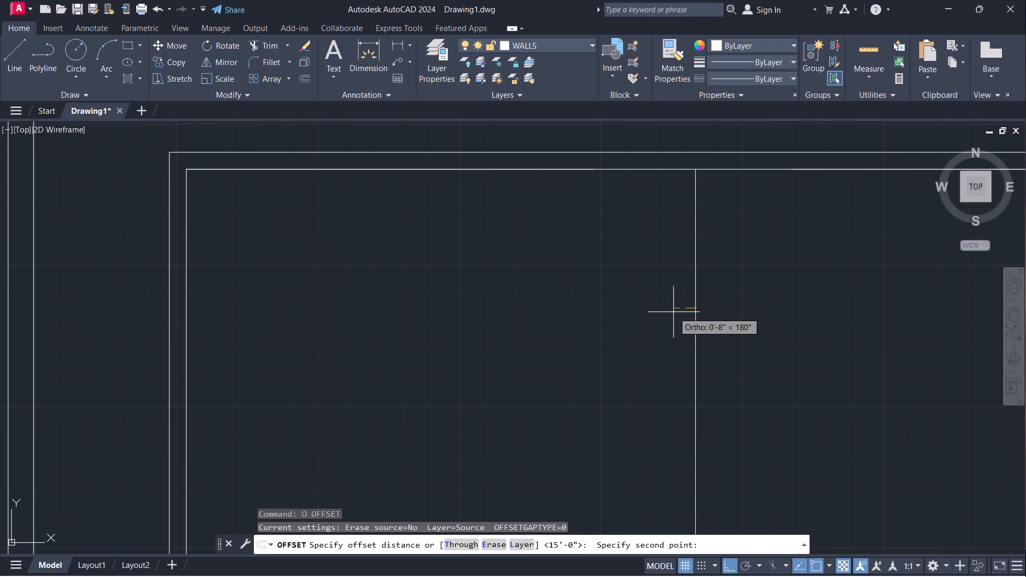
pyautogui.write('2.5')
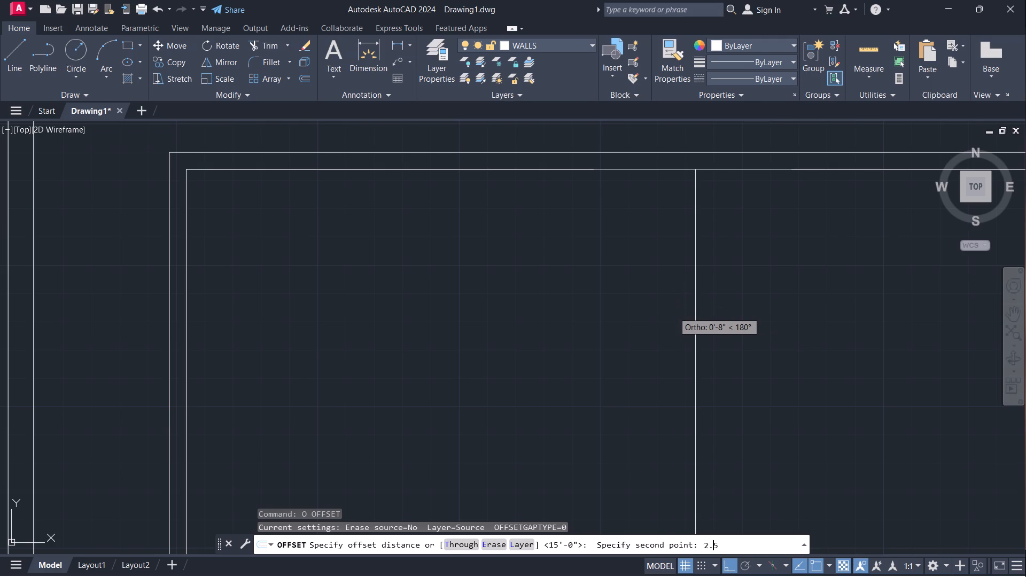
pyautogui.press('Return')
pyautogui.click(673, 312)
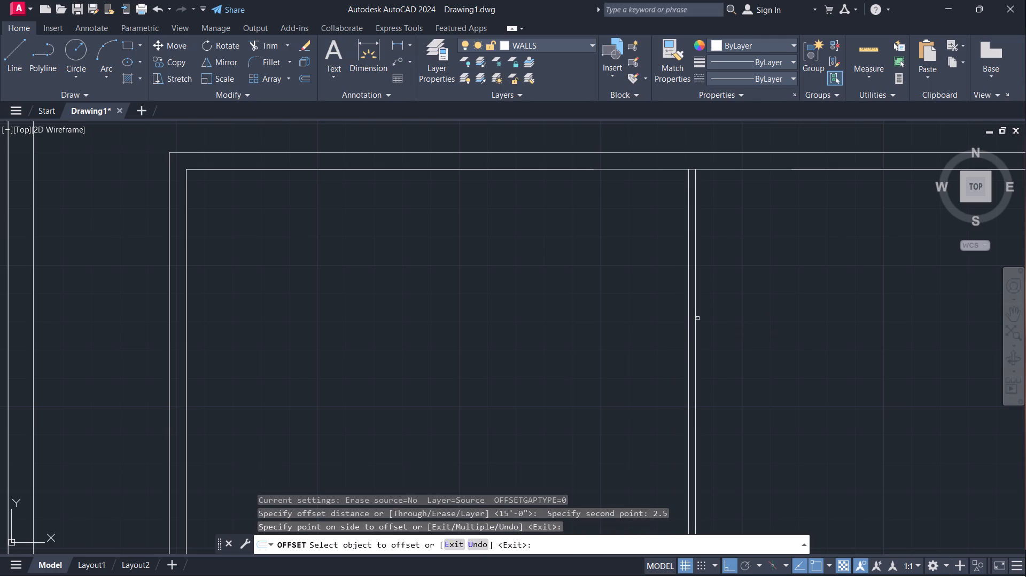
pyautogui.moveTo(695, 319); pyautogui.dragTo(700, 319)
pyautogui.click(722, 318)
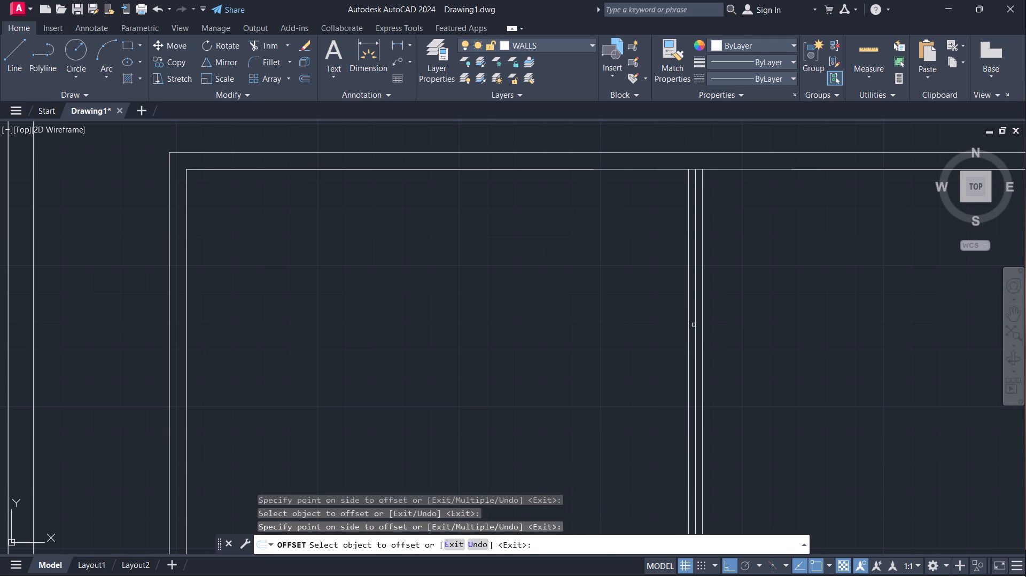
# Erase the original centre line between the two offset partition lines in the middle plan's northern room area.
pyautogui.click(696, 325)
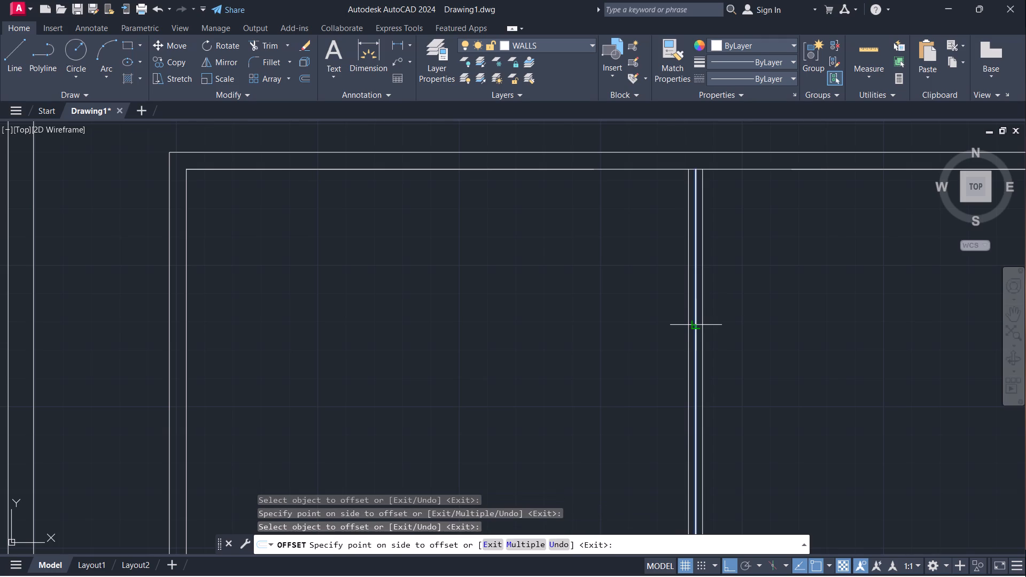
pyautogui.press('e')
pyautogui.press('Return')
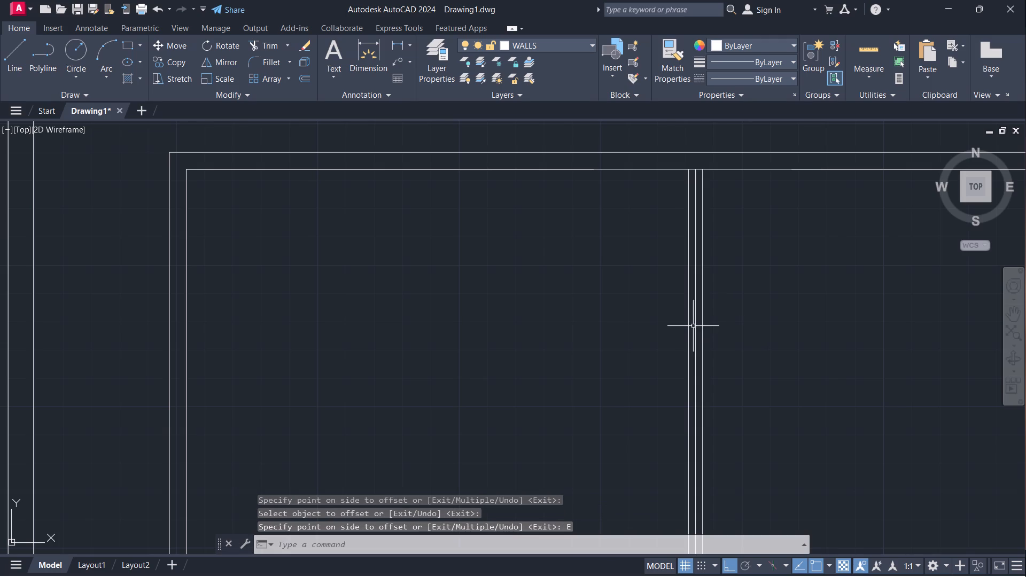
pyautogui.click(695, 326)
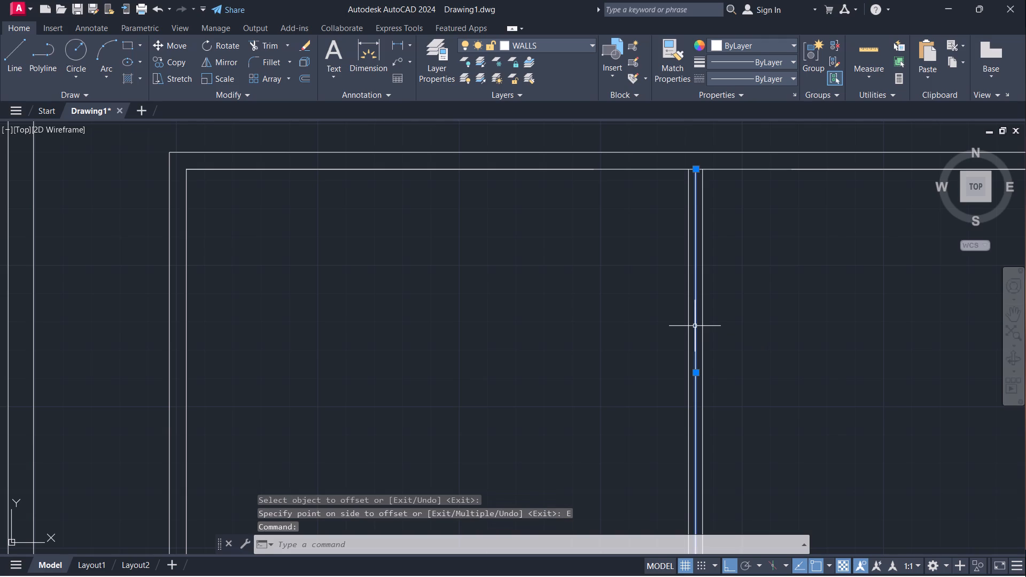
pyautogui.press('e')
pyautogui.press('Return')
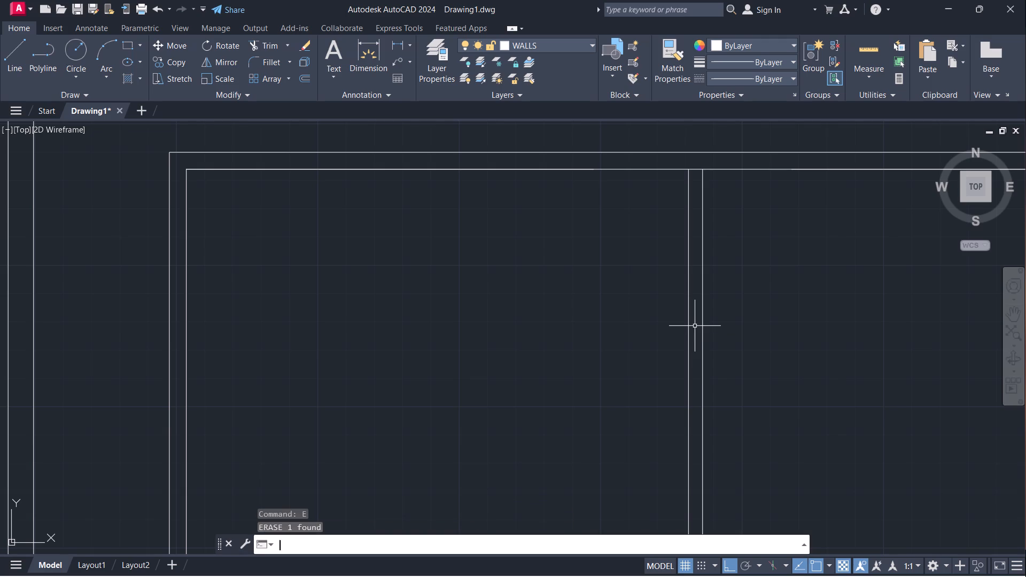
# Examine the middle floor plan with its new partition alongside the two neighbouring plans.
pyautogui.scroll(-3, 695, 322)
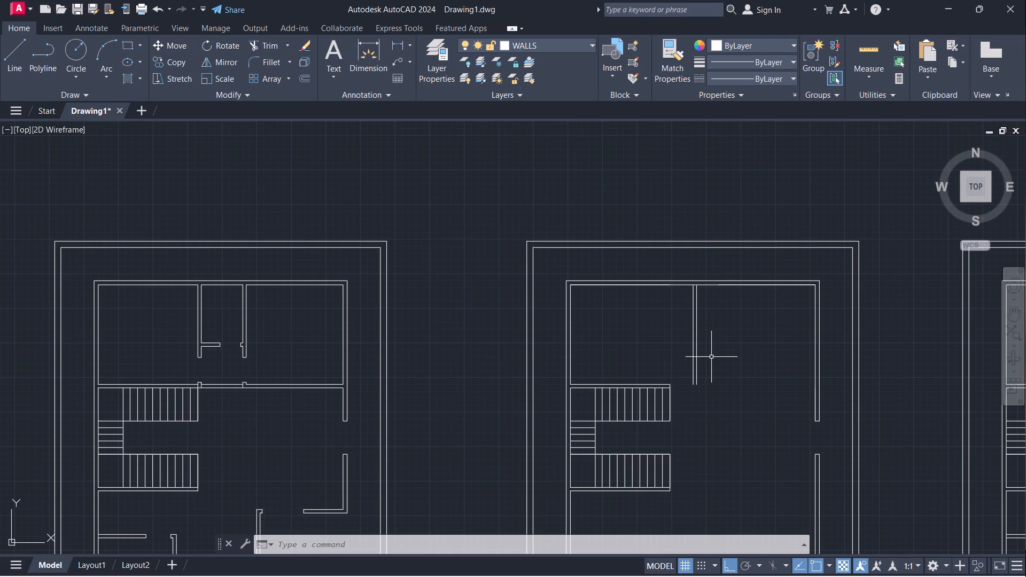
pyautogui.scroll(-2, 724, 347)
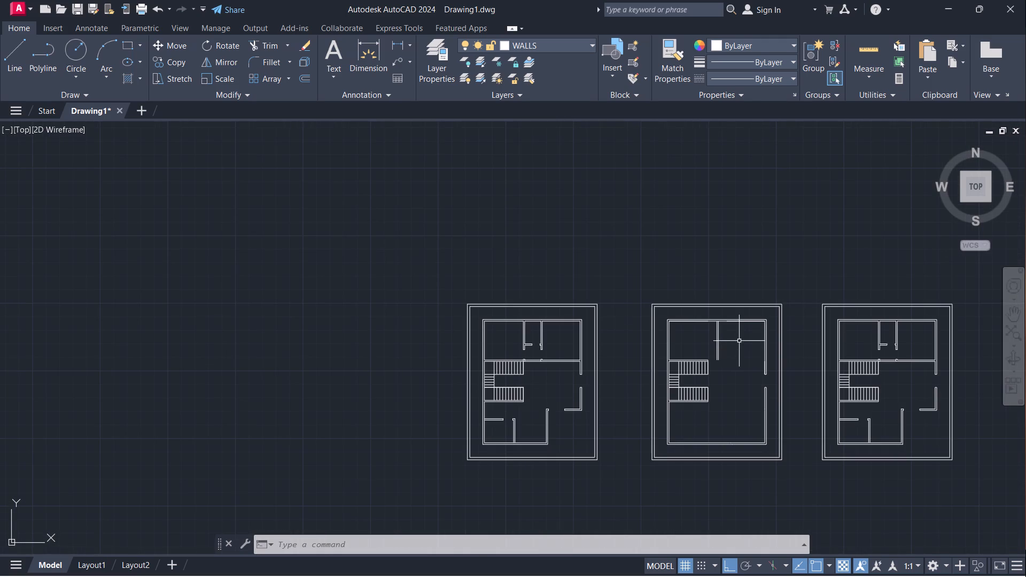
pyautogui.moveTo(735, 373); pyautogui.dragTo(730, 348, button='middle')
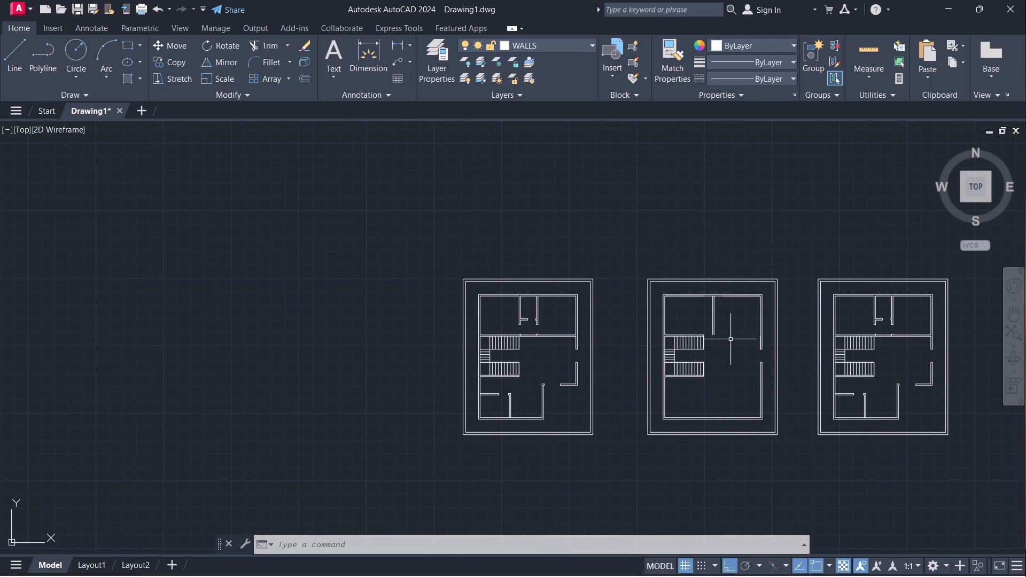
pyautogui.scroll(-1, 736, 353)
pyautogui.scroll(2, 734, 366)
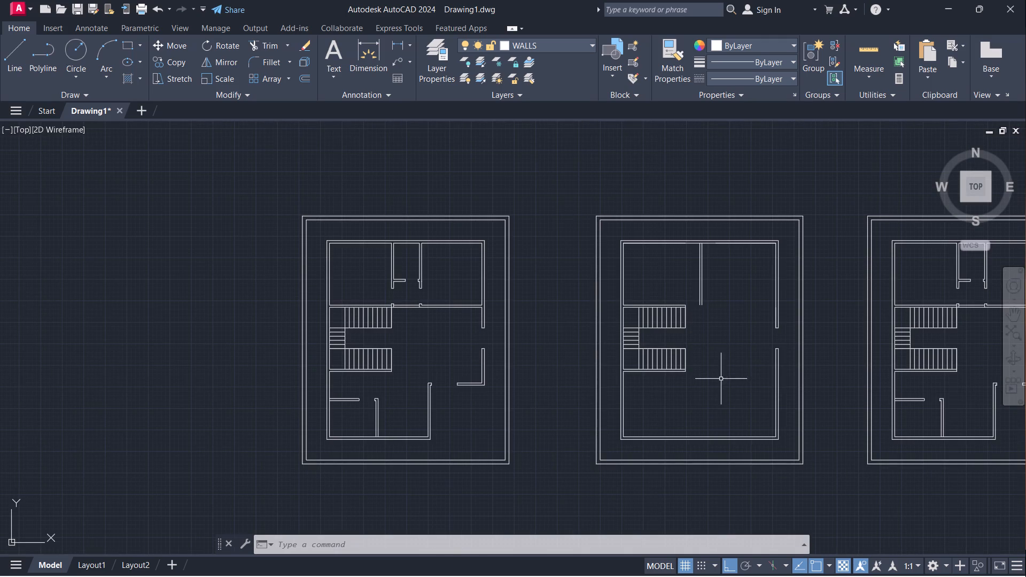
pyautogui.moveTo(720, 379); pyautogui.dragTo(697, 353, button='middle')
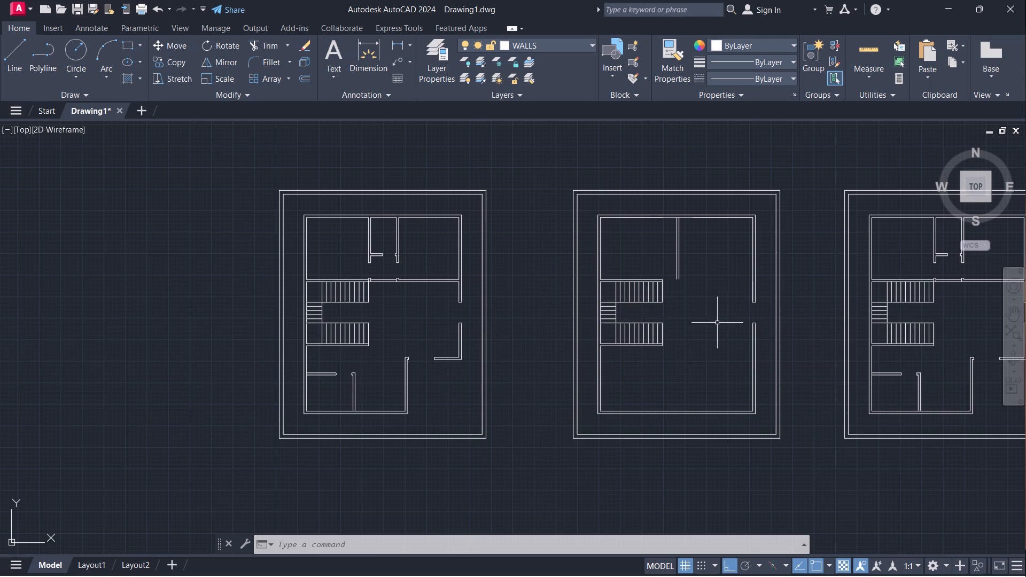
pyautogui.scroll(-1, 712, 326)
pyautogui.moveTo(713, 345); pyautogui.dragTo(693, 356, button='middle')
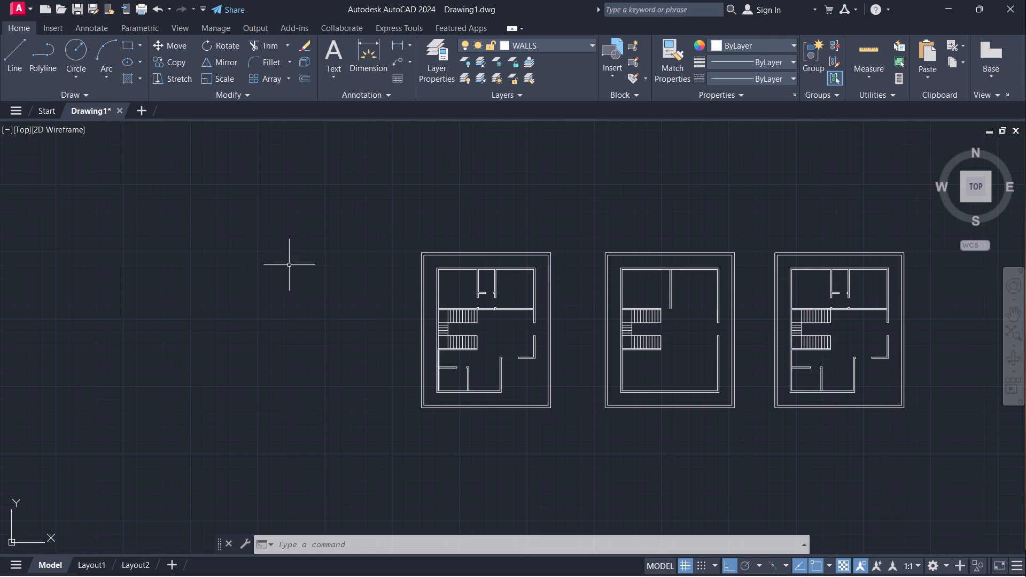
# Save the drawing under the name PROJECT 8 in the Documents folder as an AutoCAD 2018 drawing.
pyautogui.click(9, 106)
pyautogui.click(46, 235)
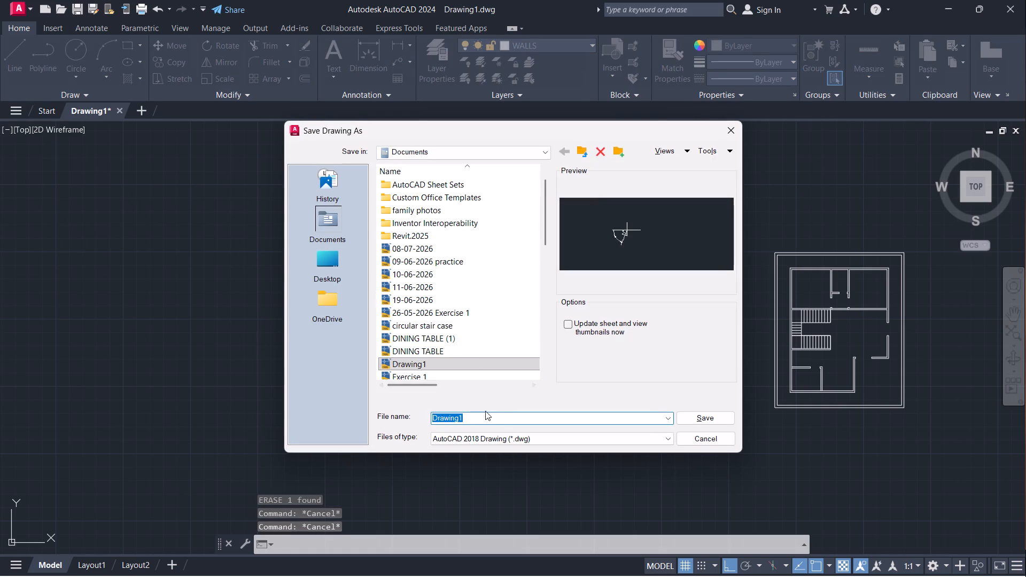
pyautogui.press('BackSpace')
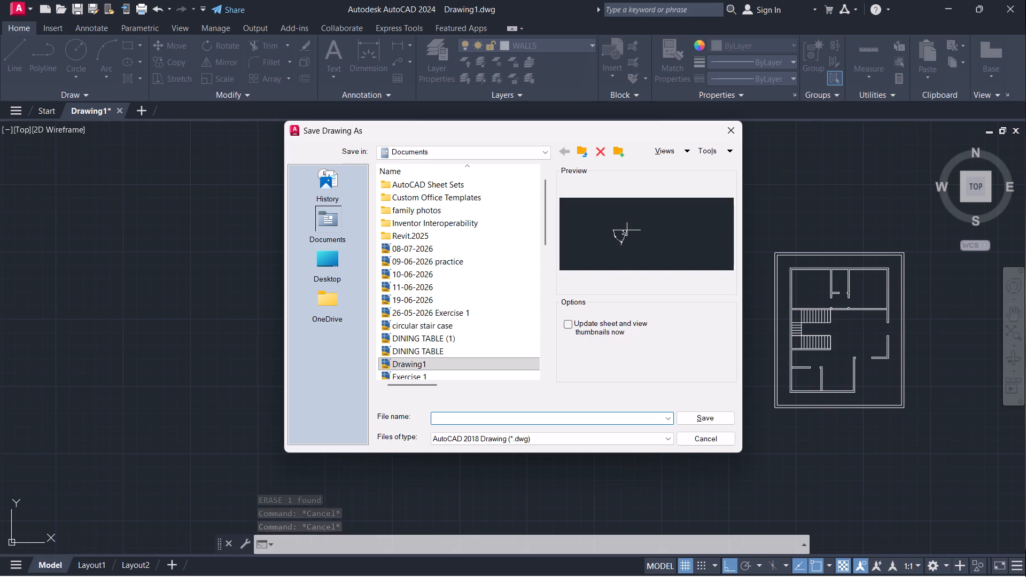
pyautogui.write('PROJECT')
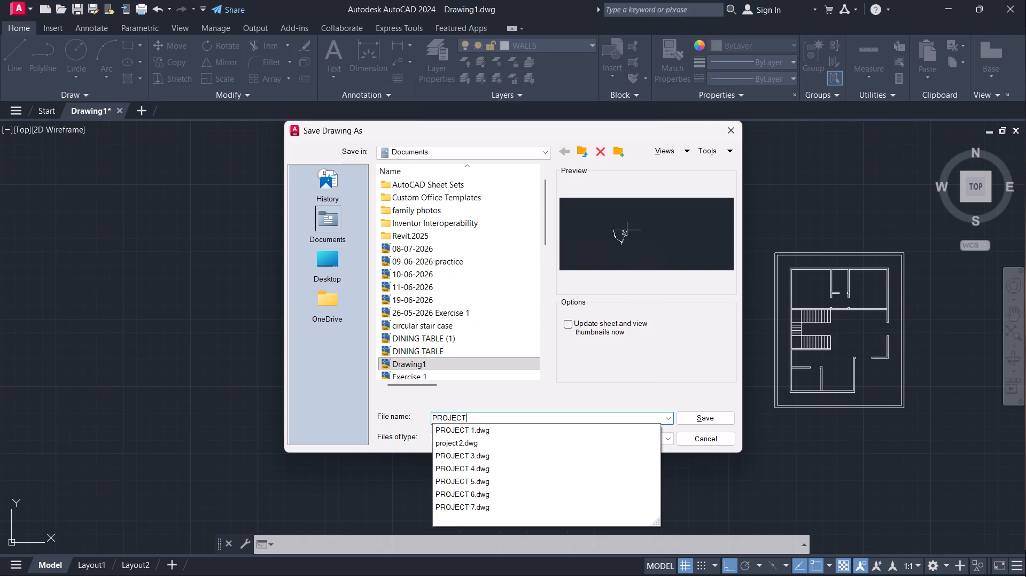
pyautogui.press('space')
pyautogui.press('8')
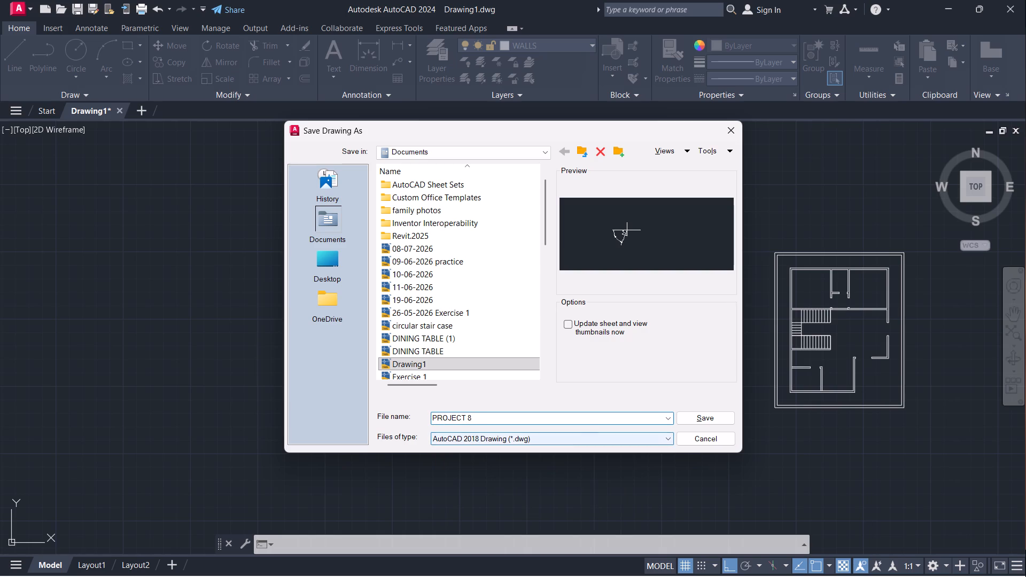
pyautogui.click(689, 422)
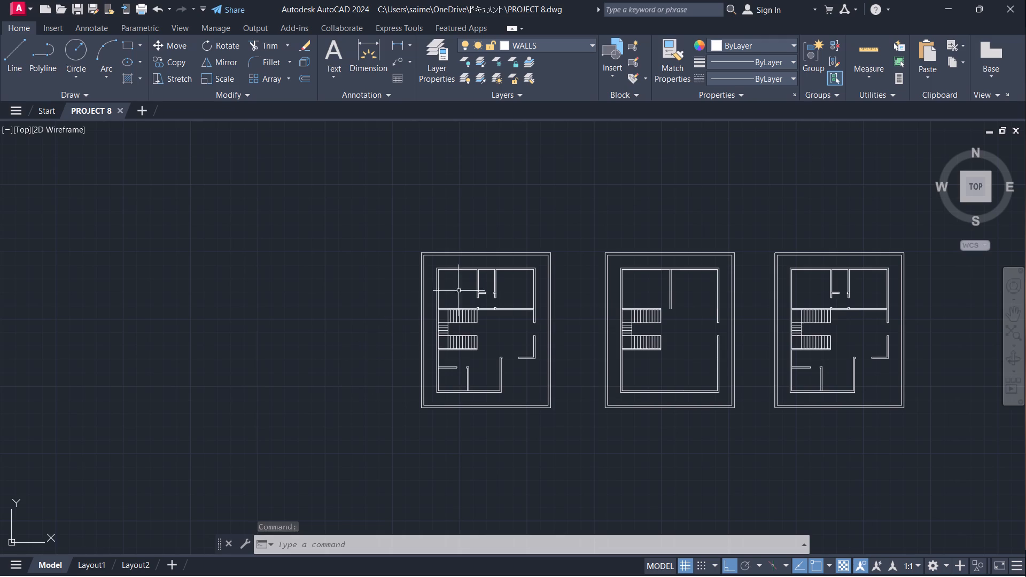
# Close AutoCAD and return to the desktop.
pyautogui.click(1014, 10)
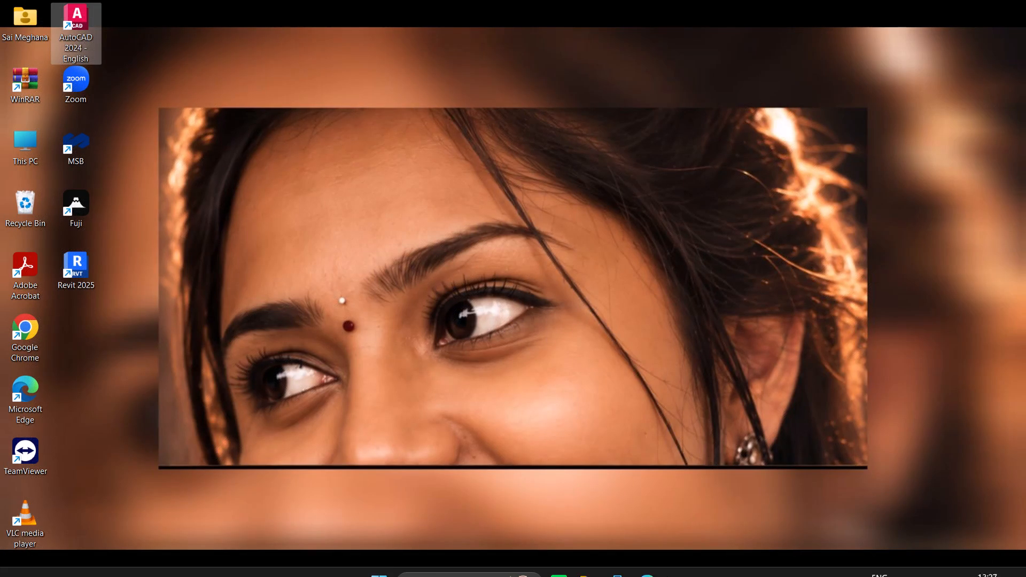
# Launch the Fuji application from the desktop.
pyautogui.click(73, 199)
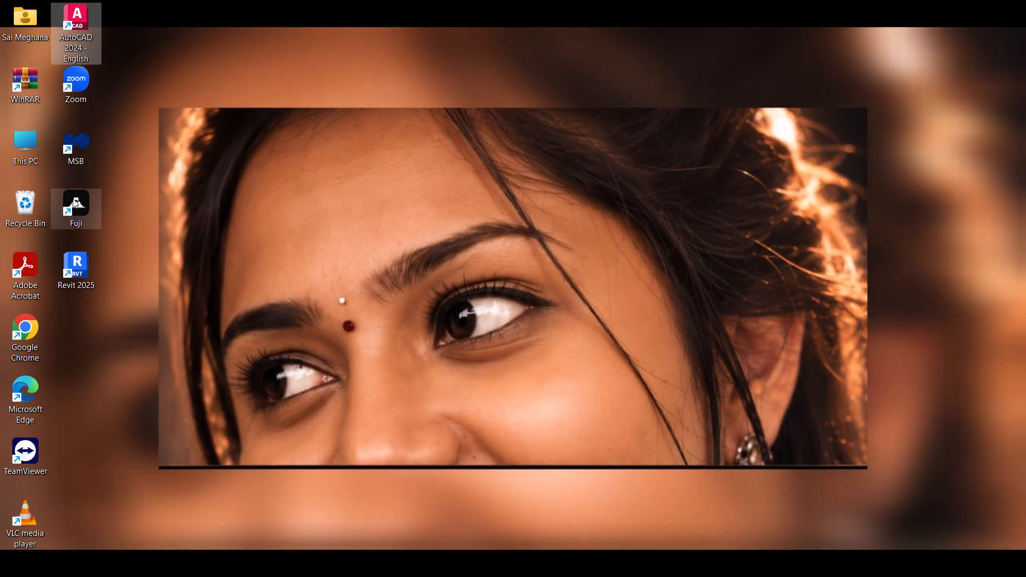
pyautogui.doubleClick(79, 208)
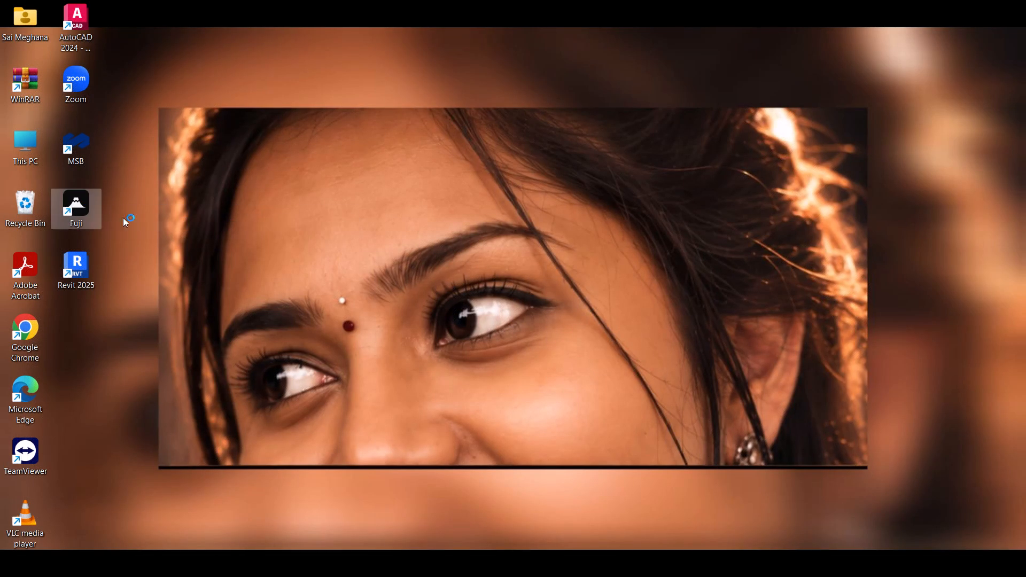
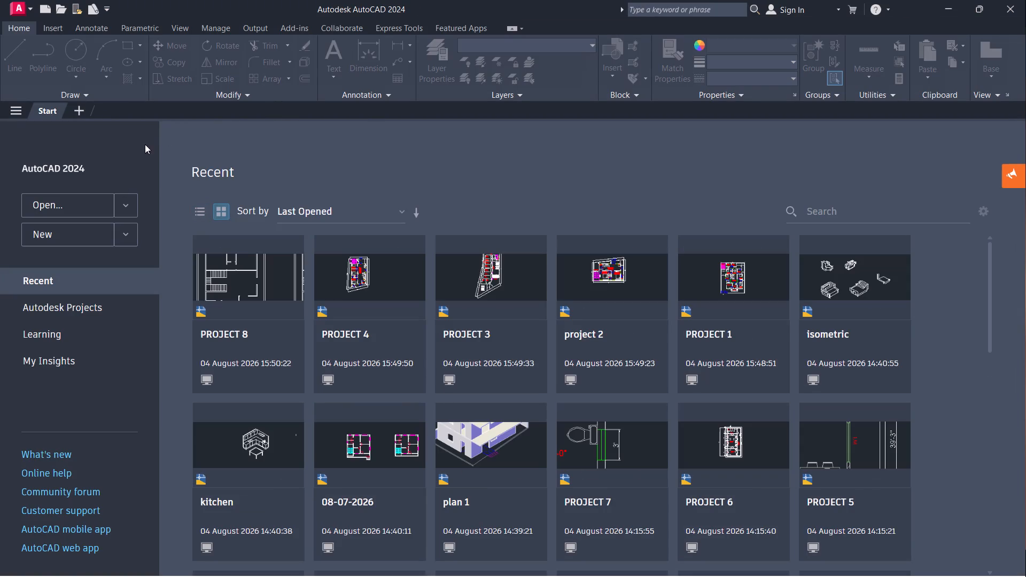
# Open the recent drawing PROJECT 8.
pyautogui.doubleClick(280, 280)
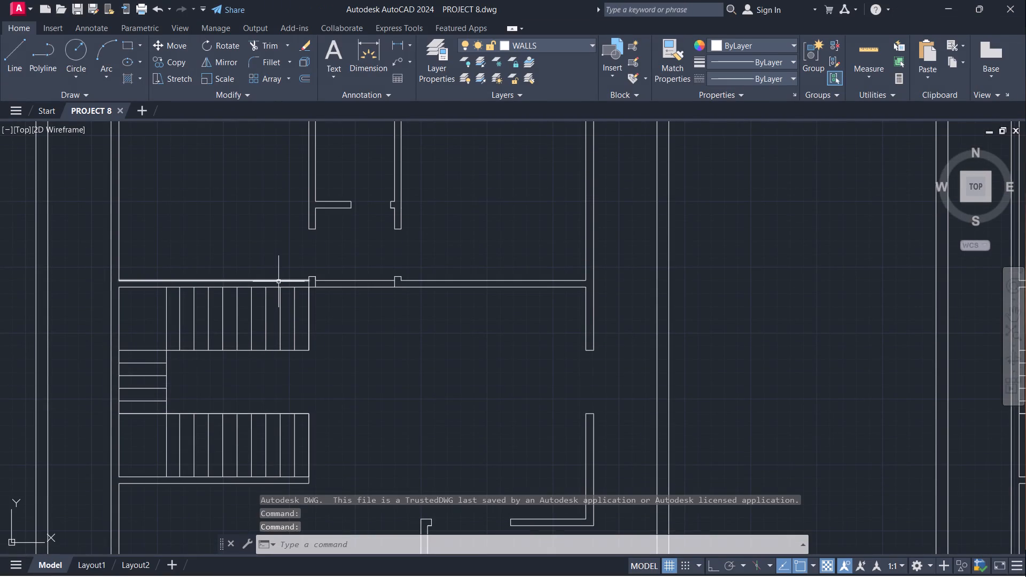
# Examine the three floor plans side by side in the reopened drawing.
pyautogui.scroll(-3, 279, 282)
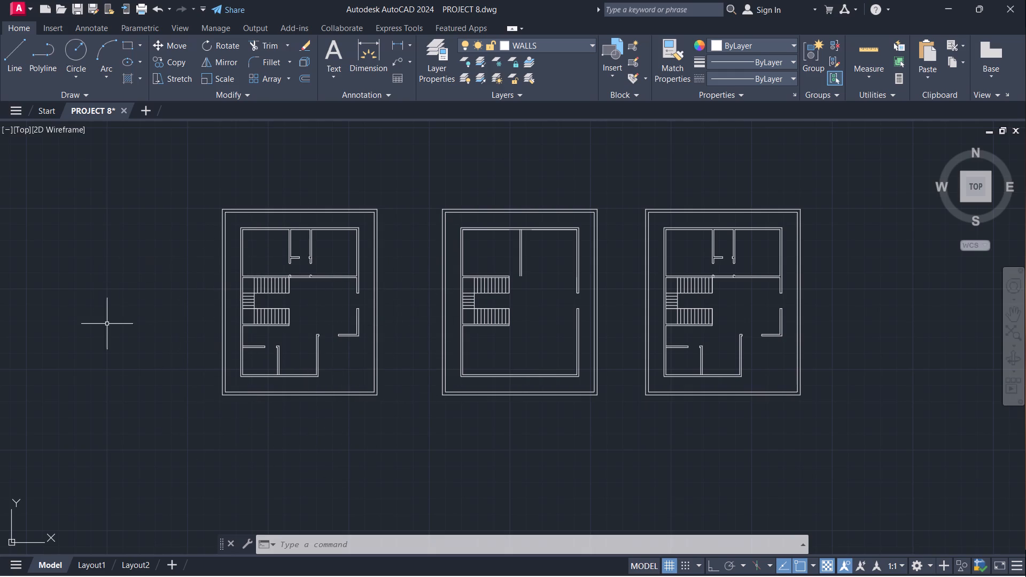
pyautogui.scroll(-1, 281, 278)
pyautogui.scroll(-1, 213, 349)
pyautogui.scroll(2, 199, 302)
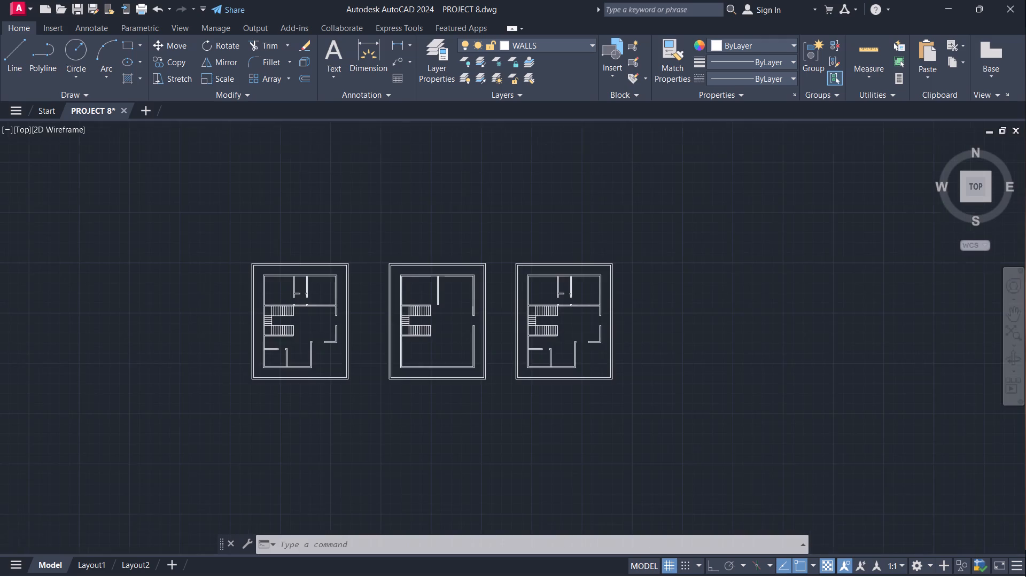
pyautogui.scroll(1, 198, 300)
pyautogui.scroll(-2, 347, 324)
pyautogui.scroll(1, 557, 411)
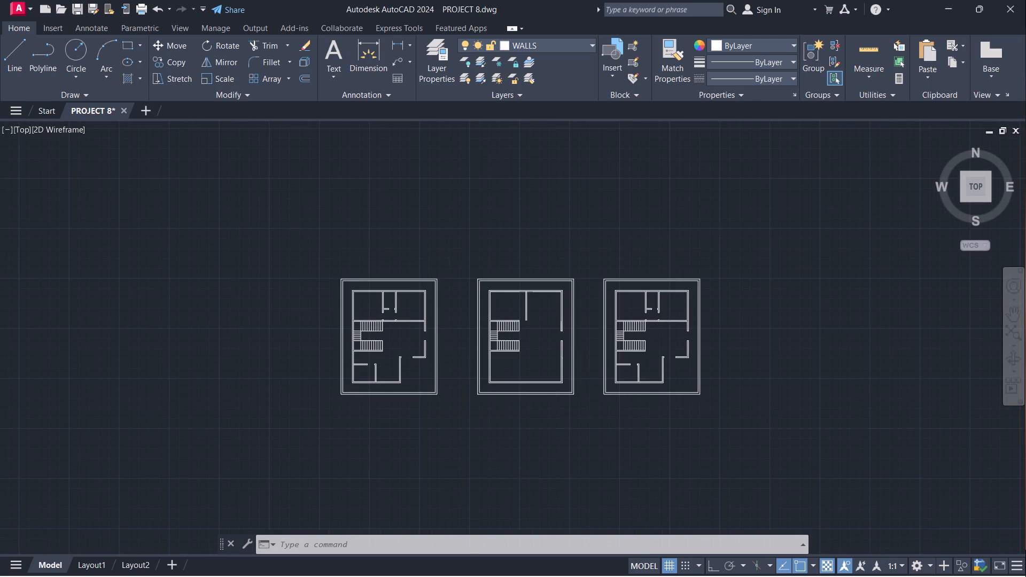
pyautogui.scroll(1, 673, 403)
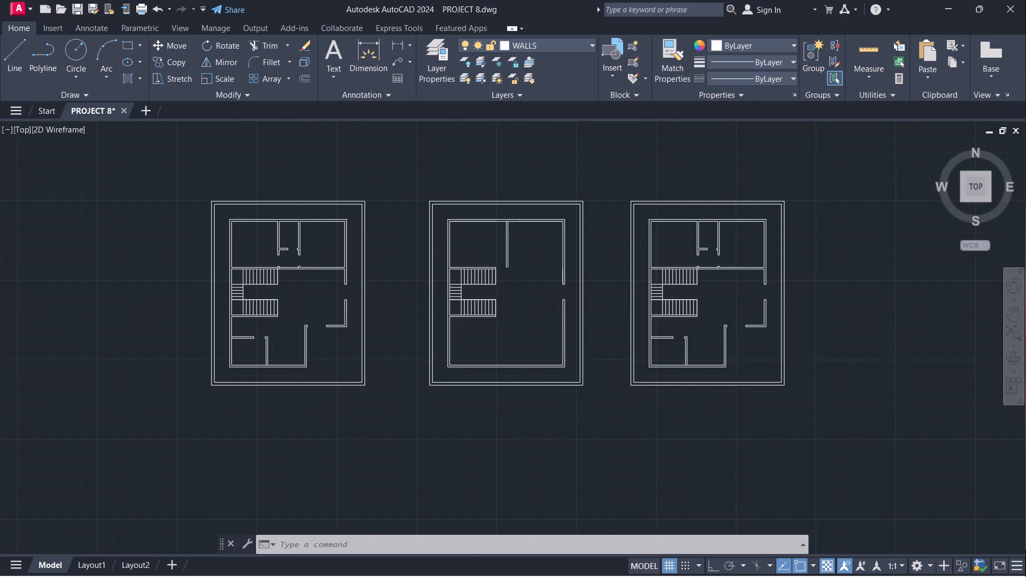
pyautogui.scroll(-1, 648, 410)
pyautogui.scroll(1, 596, 400)
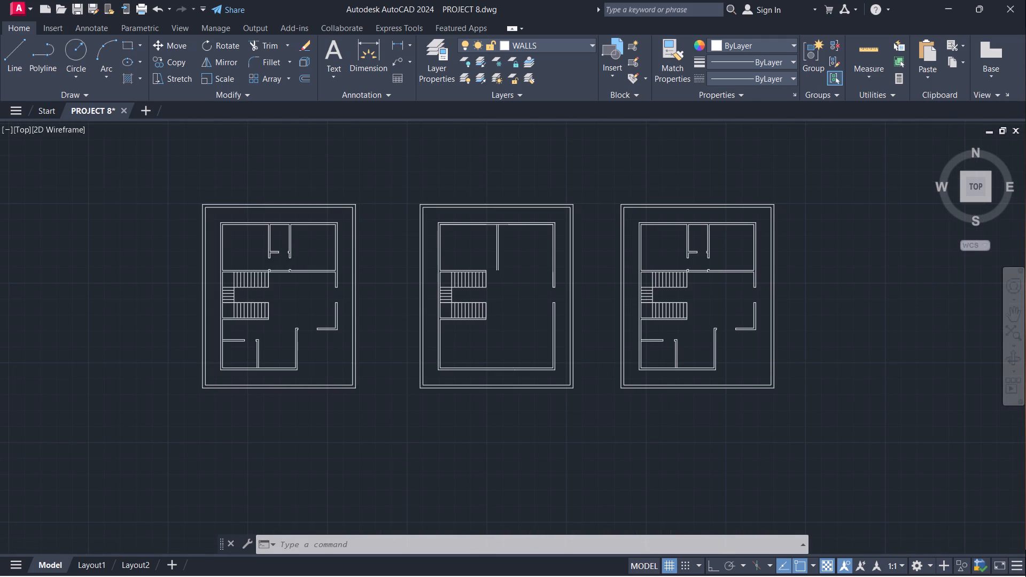
pyautogui.scroll(-2, 596, 400)
pyautogui.scroll(3, 566, 378)
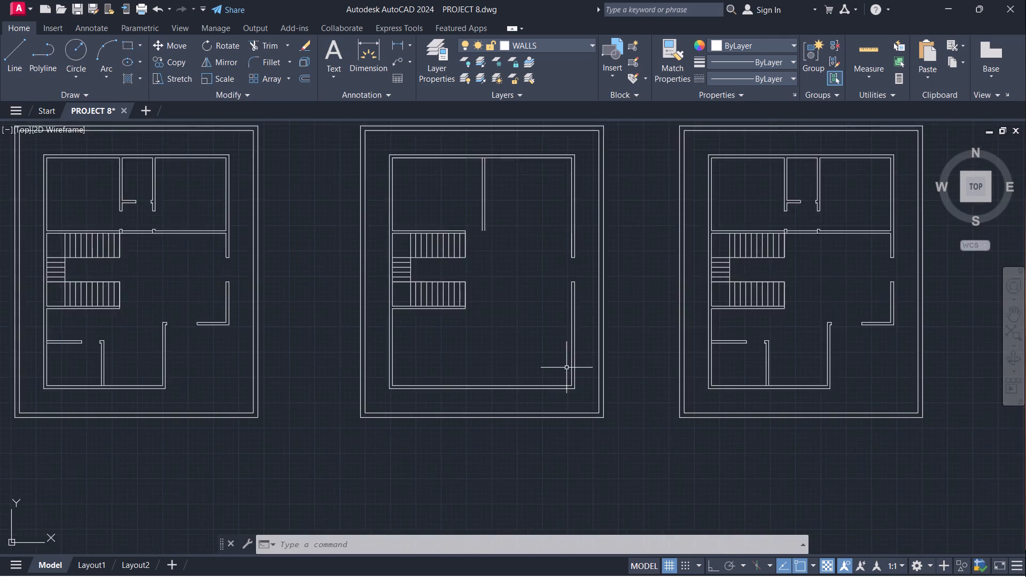
pyautogui.scroll(-2, 572, 366)
pyautogui.scroll(1, 625, 354)
pyautogui.scroll(-2, 625, 354)
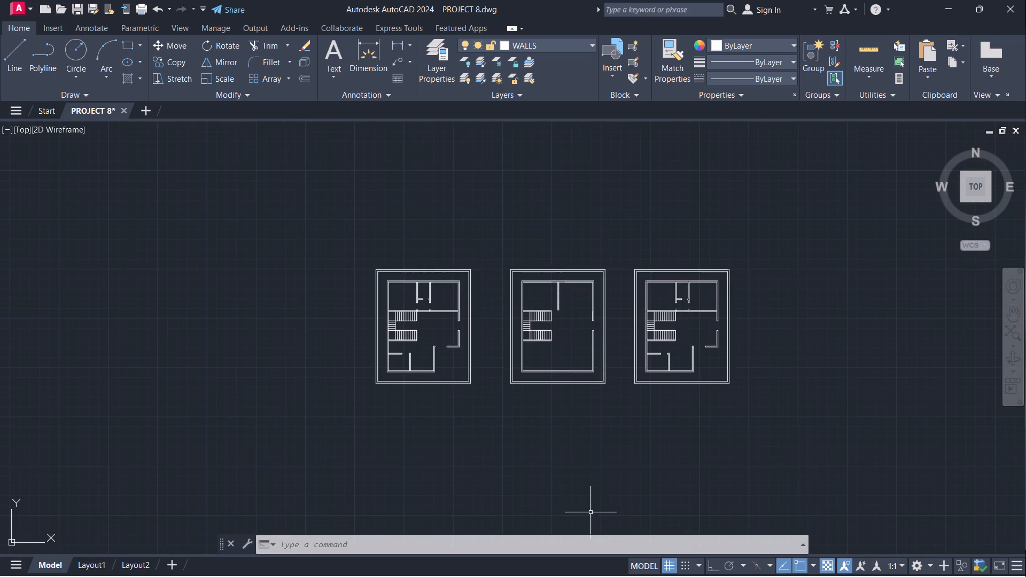
pyautogui.scroll(1, 568, 485)
pyautogui.moveTo(572, 464); pyautogui.dragTo(494, 576, button='middle')
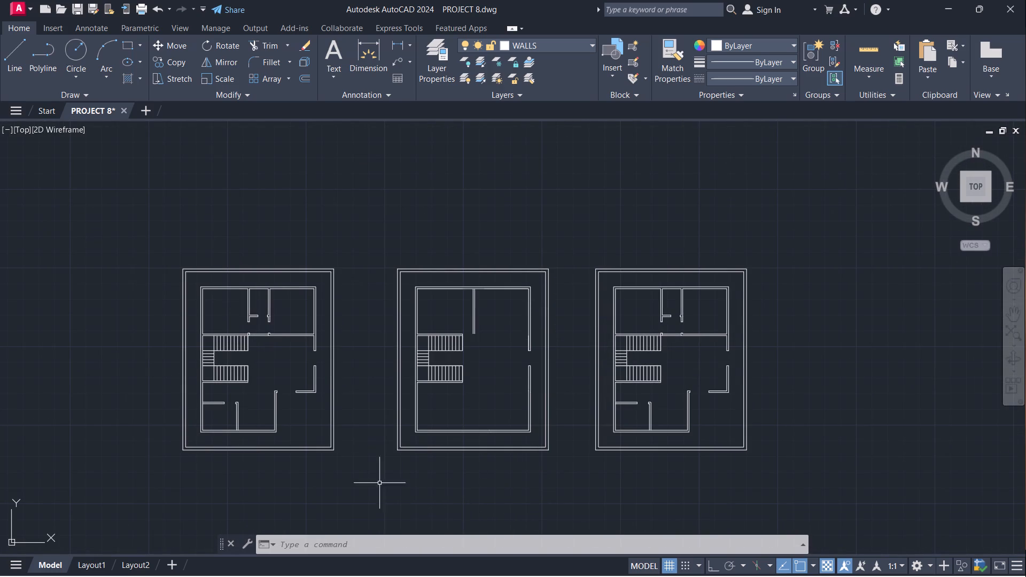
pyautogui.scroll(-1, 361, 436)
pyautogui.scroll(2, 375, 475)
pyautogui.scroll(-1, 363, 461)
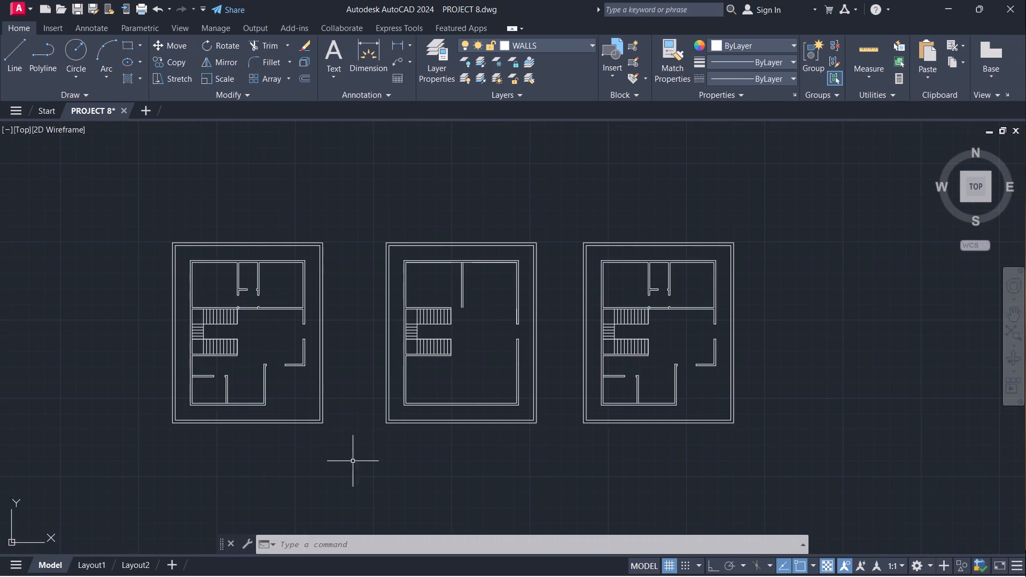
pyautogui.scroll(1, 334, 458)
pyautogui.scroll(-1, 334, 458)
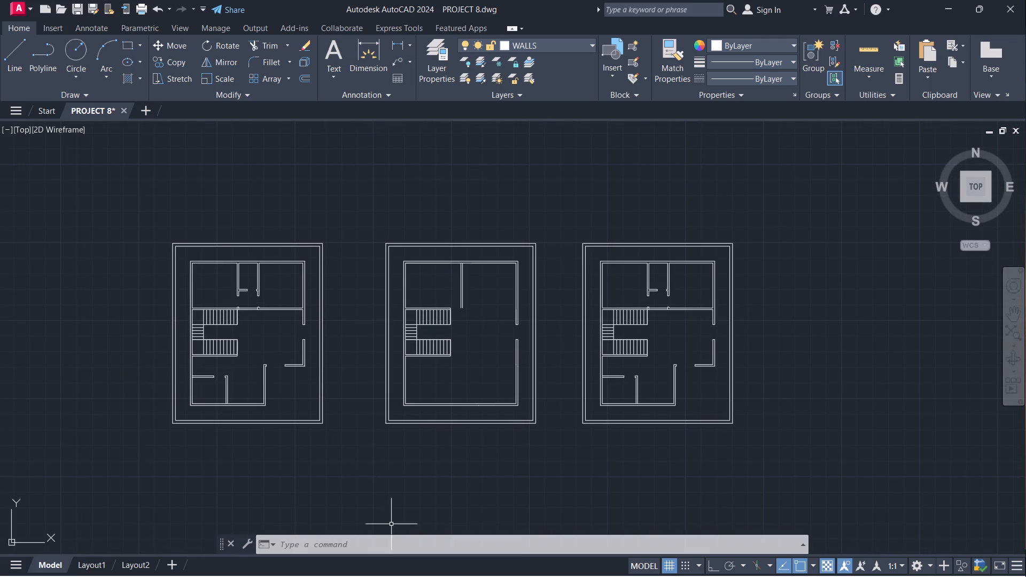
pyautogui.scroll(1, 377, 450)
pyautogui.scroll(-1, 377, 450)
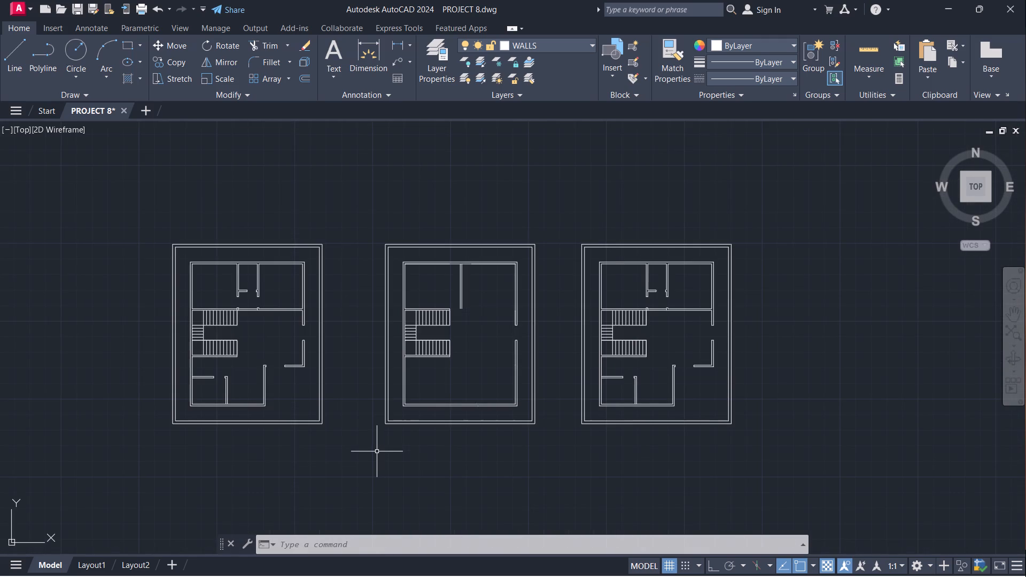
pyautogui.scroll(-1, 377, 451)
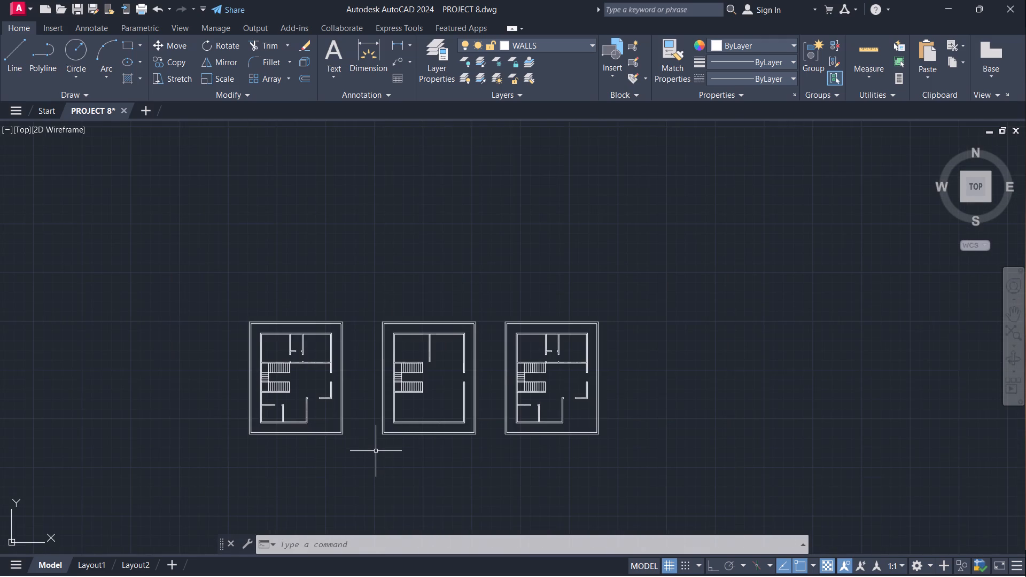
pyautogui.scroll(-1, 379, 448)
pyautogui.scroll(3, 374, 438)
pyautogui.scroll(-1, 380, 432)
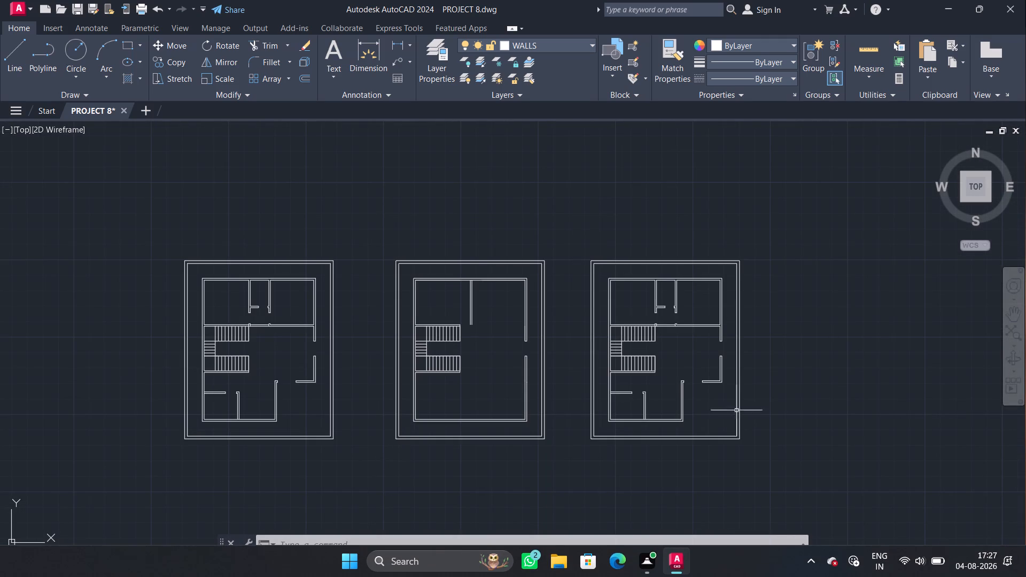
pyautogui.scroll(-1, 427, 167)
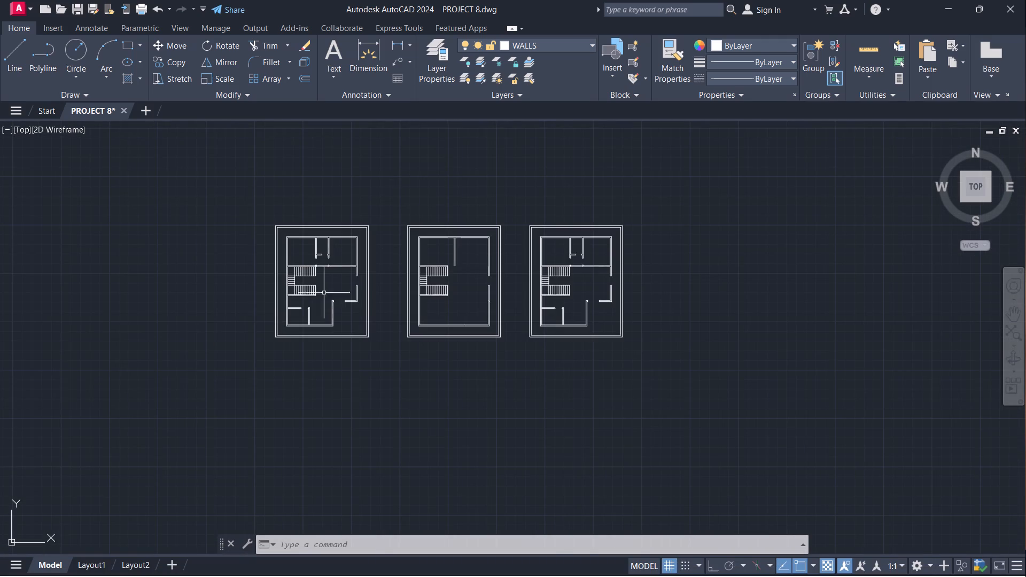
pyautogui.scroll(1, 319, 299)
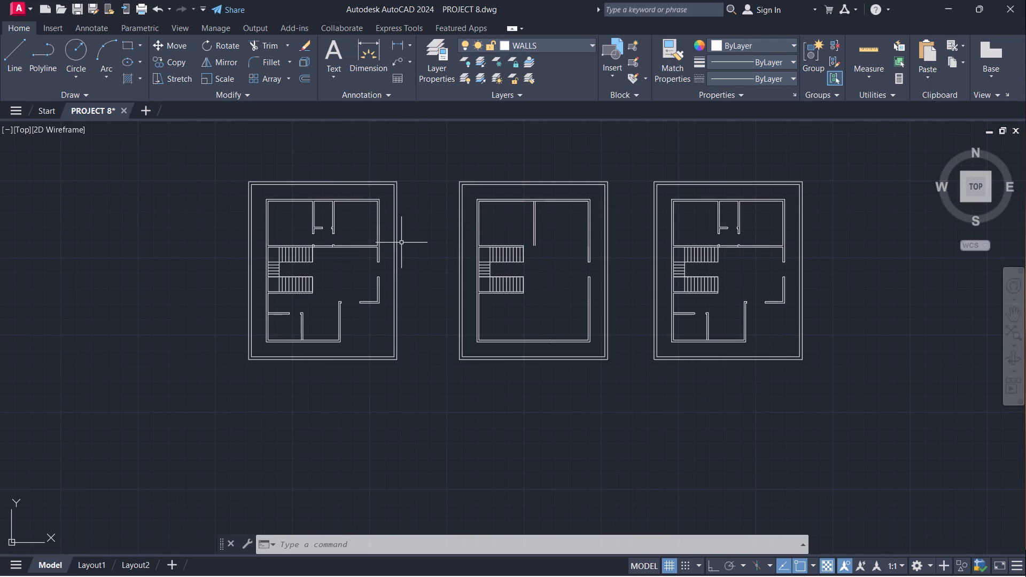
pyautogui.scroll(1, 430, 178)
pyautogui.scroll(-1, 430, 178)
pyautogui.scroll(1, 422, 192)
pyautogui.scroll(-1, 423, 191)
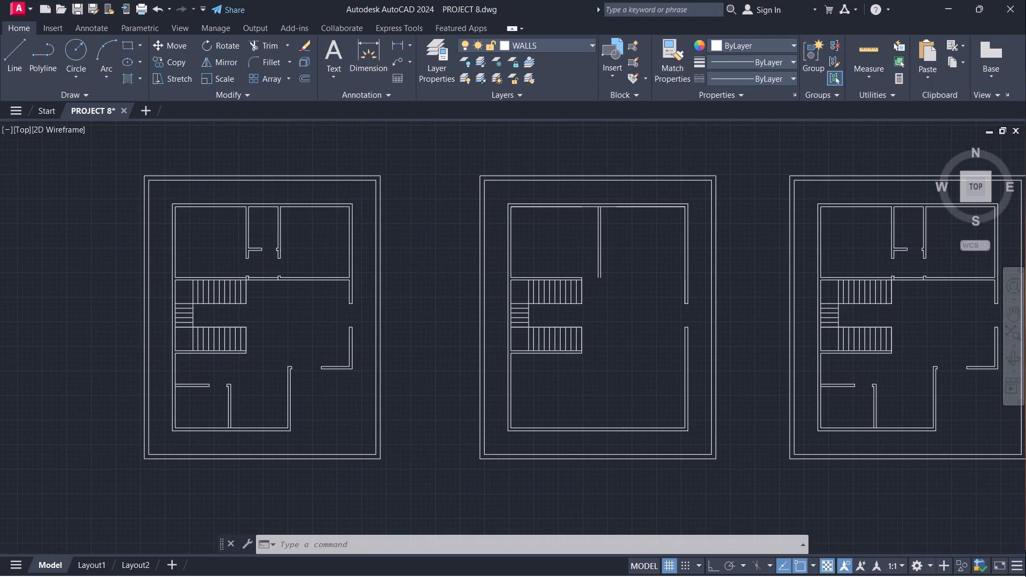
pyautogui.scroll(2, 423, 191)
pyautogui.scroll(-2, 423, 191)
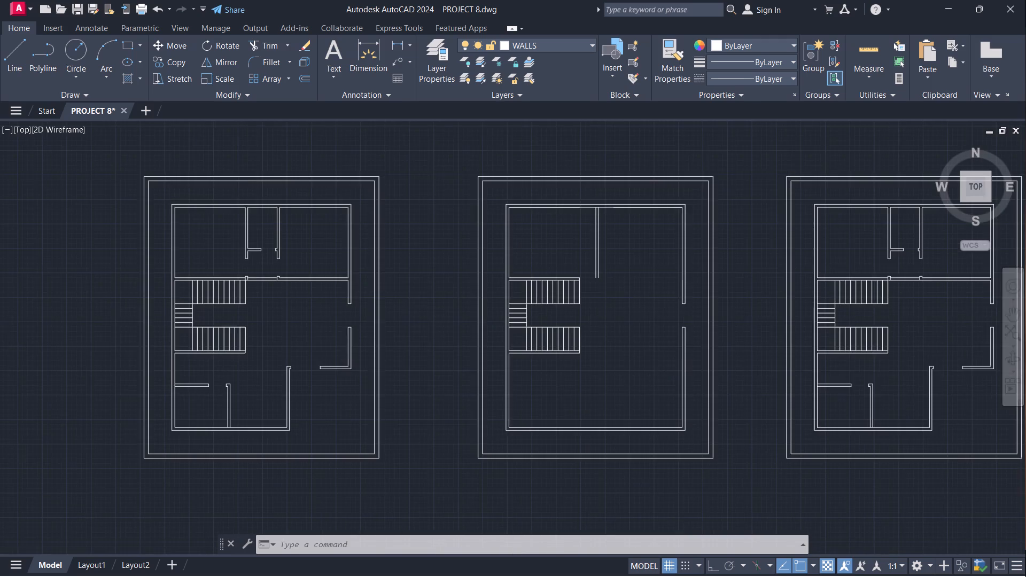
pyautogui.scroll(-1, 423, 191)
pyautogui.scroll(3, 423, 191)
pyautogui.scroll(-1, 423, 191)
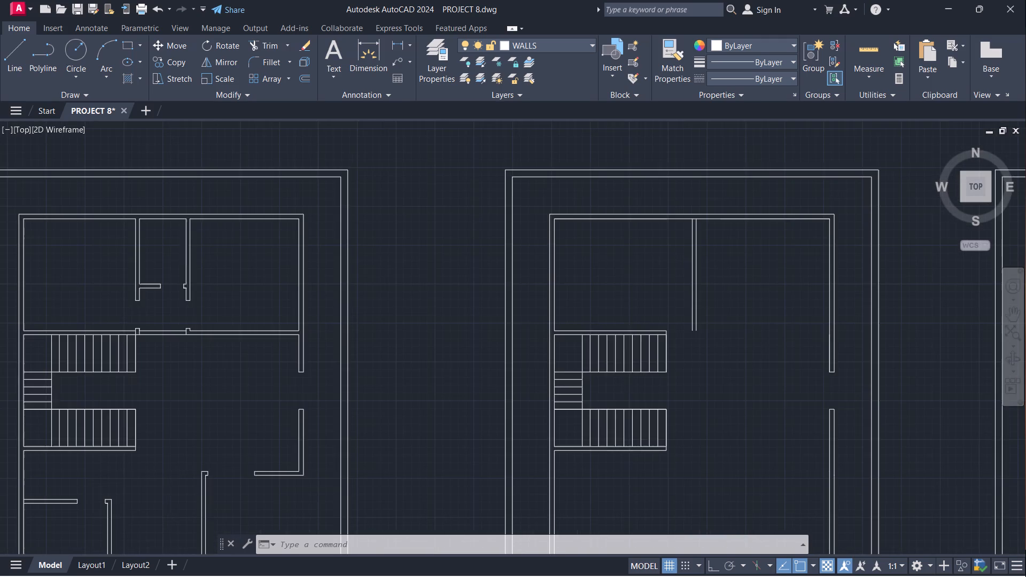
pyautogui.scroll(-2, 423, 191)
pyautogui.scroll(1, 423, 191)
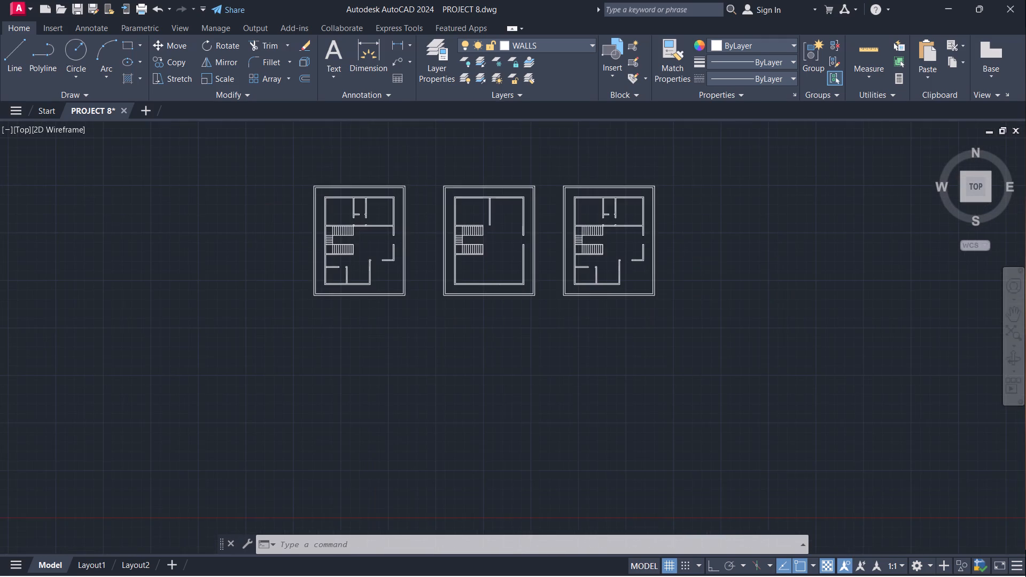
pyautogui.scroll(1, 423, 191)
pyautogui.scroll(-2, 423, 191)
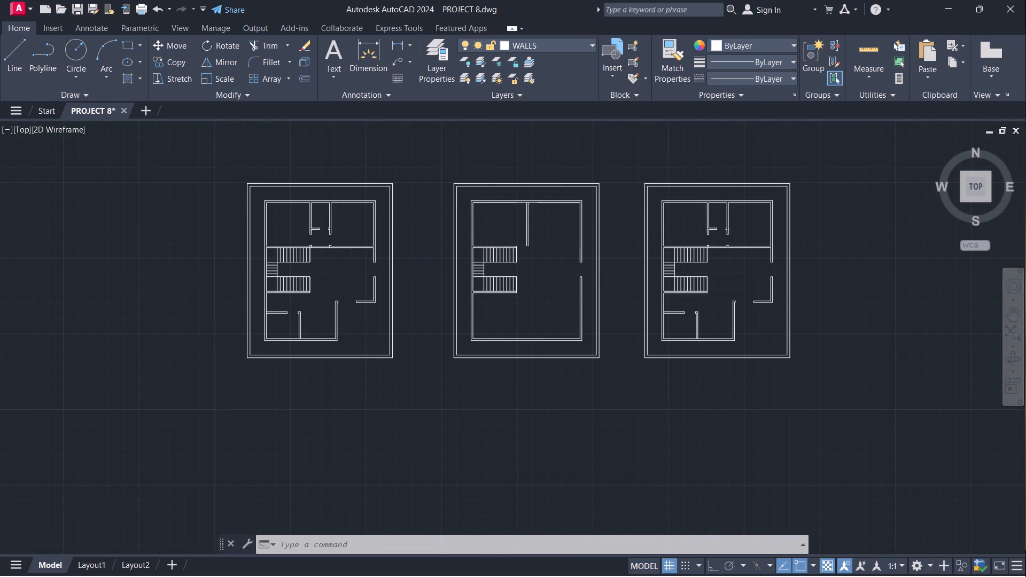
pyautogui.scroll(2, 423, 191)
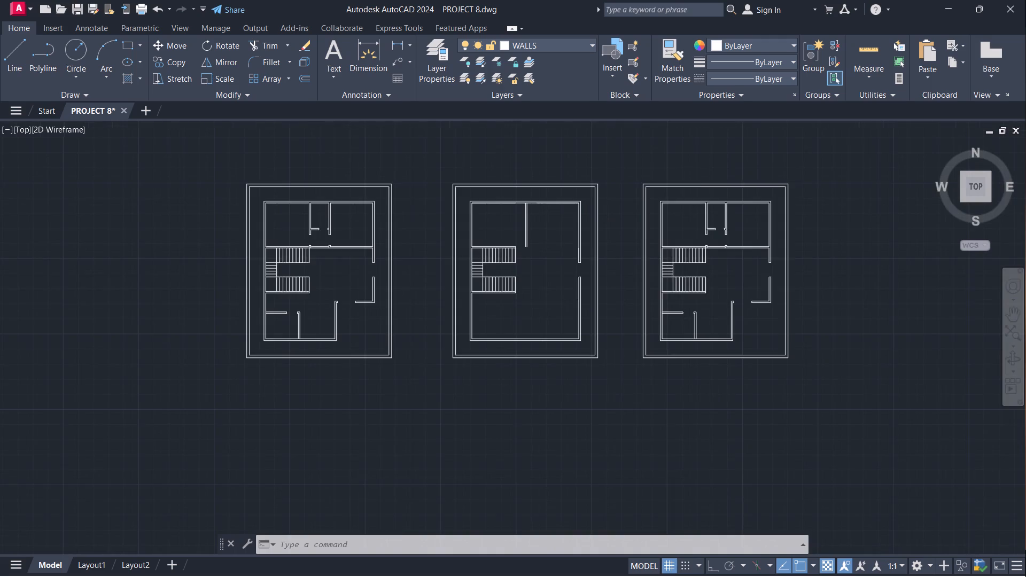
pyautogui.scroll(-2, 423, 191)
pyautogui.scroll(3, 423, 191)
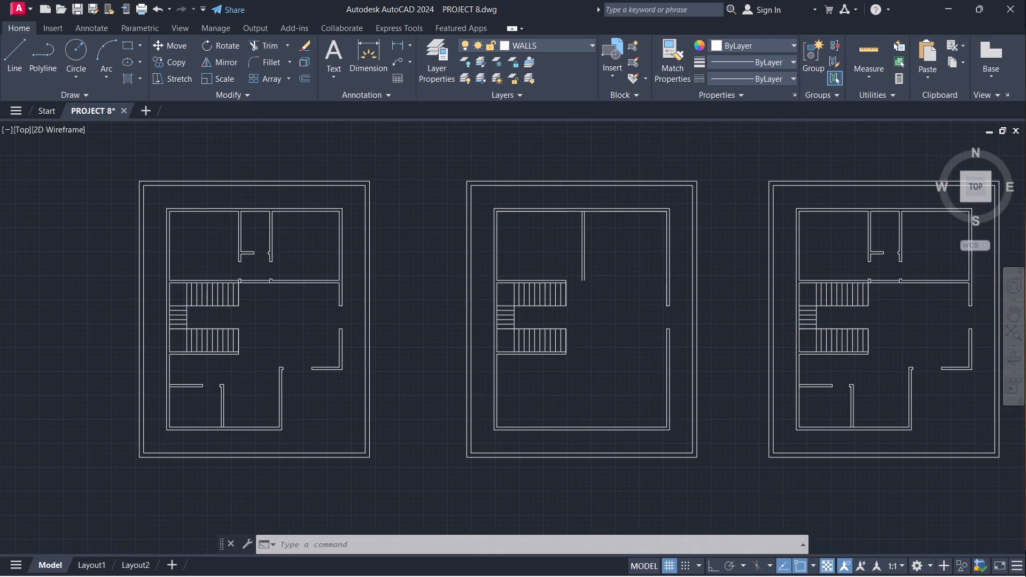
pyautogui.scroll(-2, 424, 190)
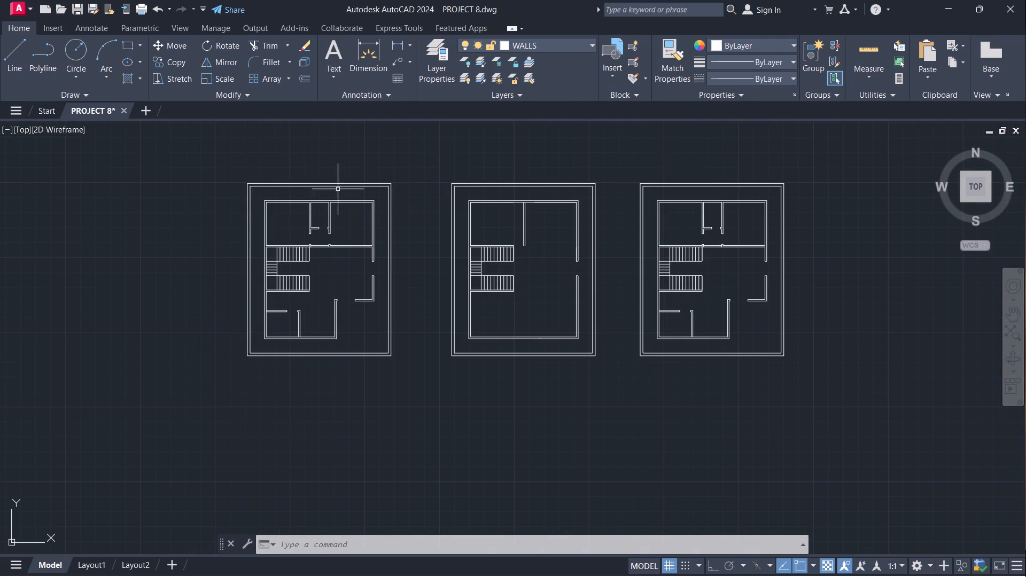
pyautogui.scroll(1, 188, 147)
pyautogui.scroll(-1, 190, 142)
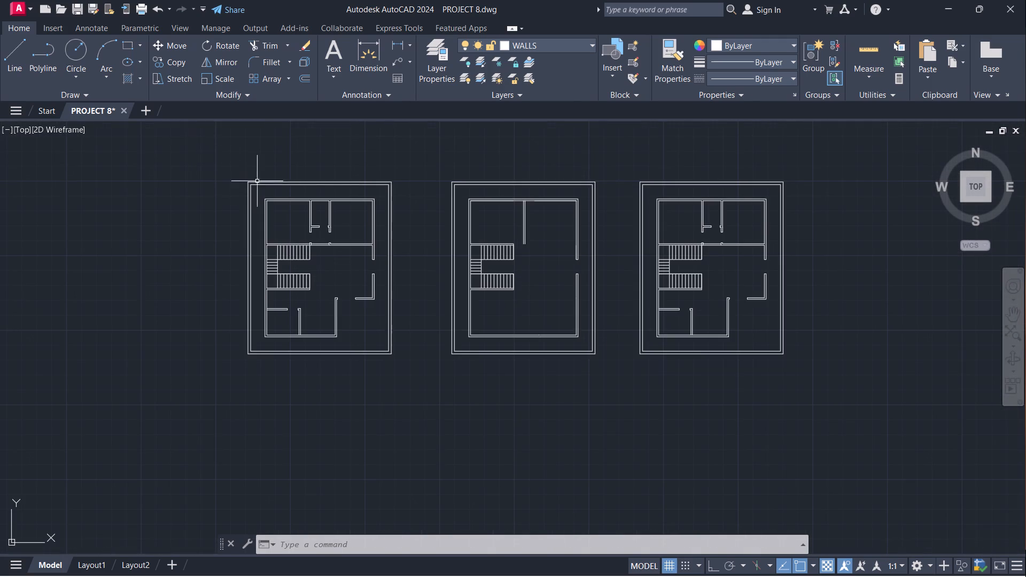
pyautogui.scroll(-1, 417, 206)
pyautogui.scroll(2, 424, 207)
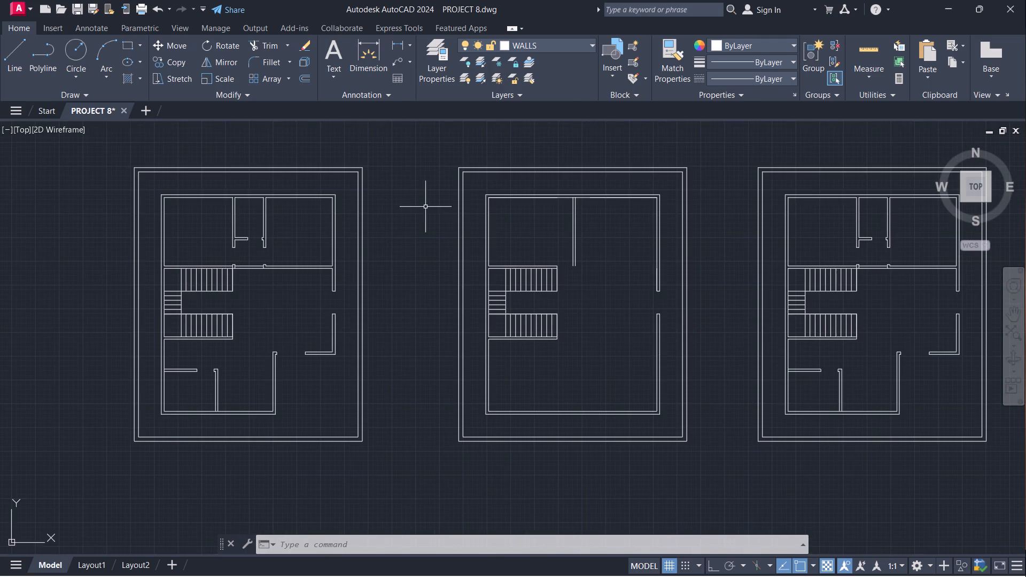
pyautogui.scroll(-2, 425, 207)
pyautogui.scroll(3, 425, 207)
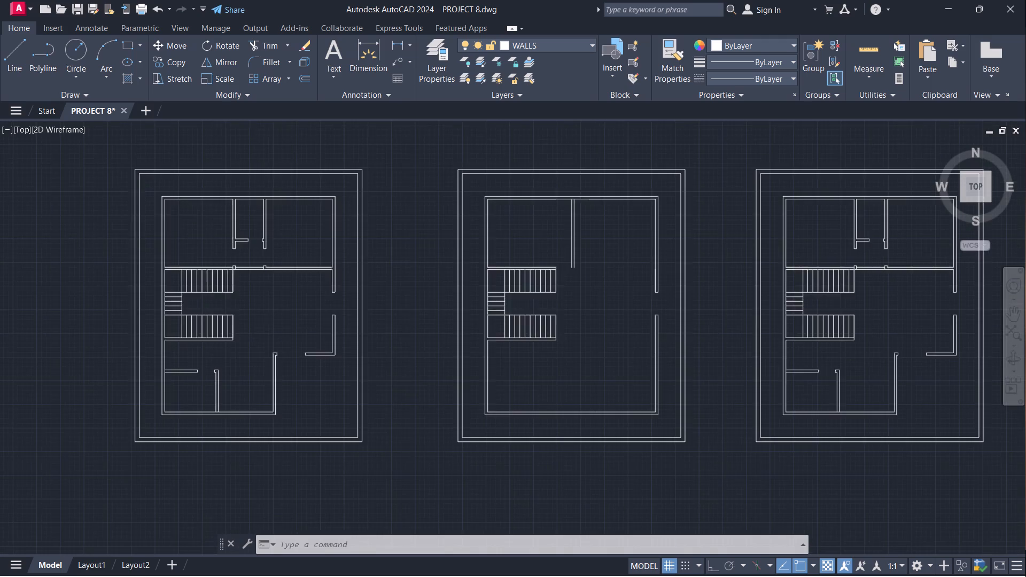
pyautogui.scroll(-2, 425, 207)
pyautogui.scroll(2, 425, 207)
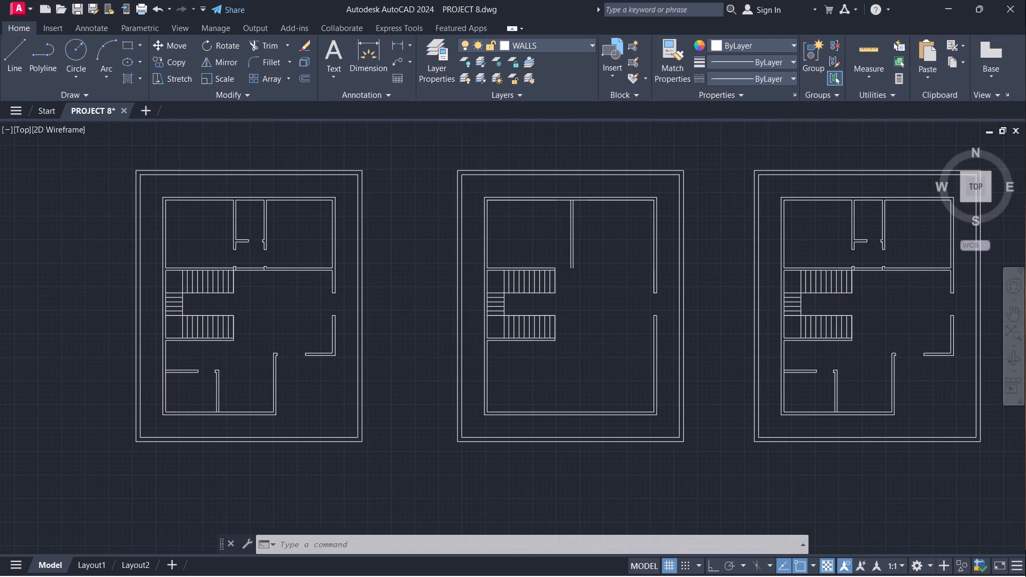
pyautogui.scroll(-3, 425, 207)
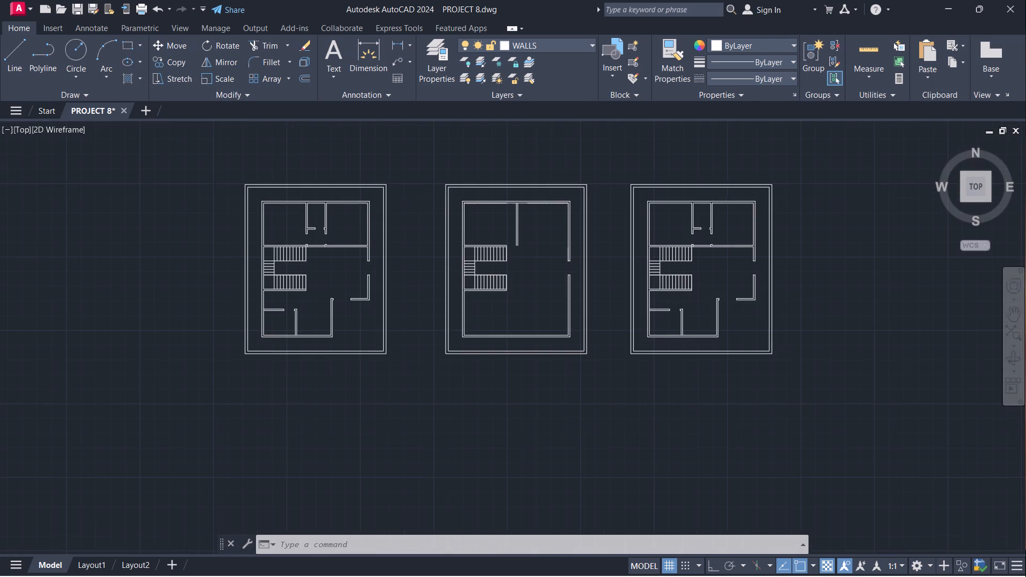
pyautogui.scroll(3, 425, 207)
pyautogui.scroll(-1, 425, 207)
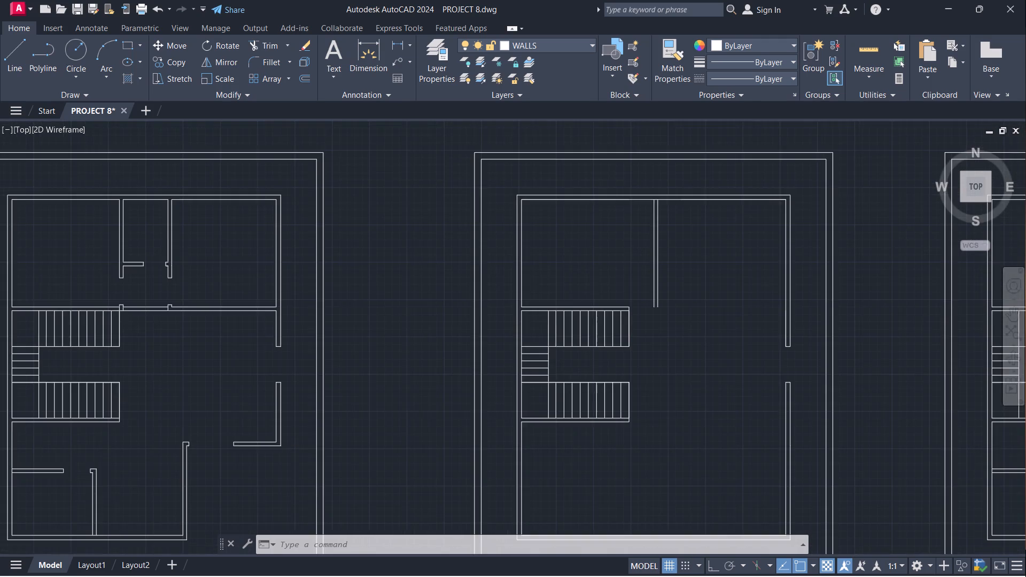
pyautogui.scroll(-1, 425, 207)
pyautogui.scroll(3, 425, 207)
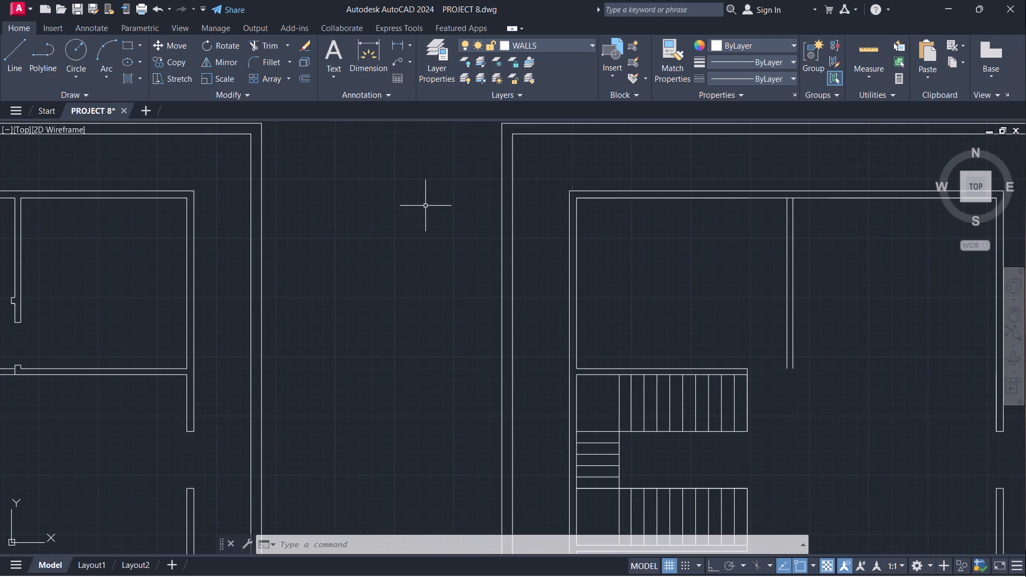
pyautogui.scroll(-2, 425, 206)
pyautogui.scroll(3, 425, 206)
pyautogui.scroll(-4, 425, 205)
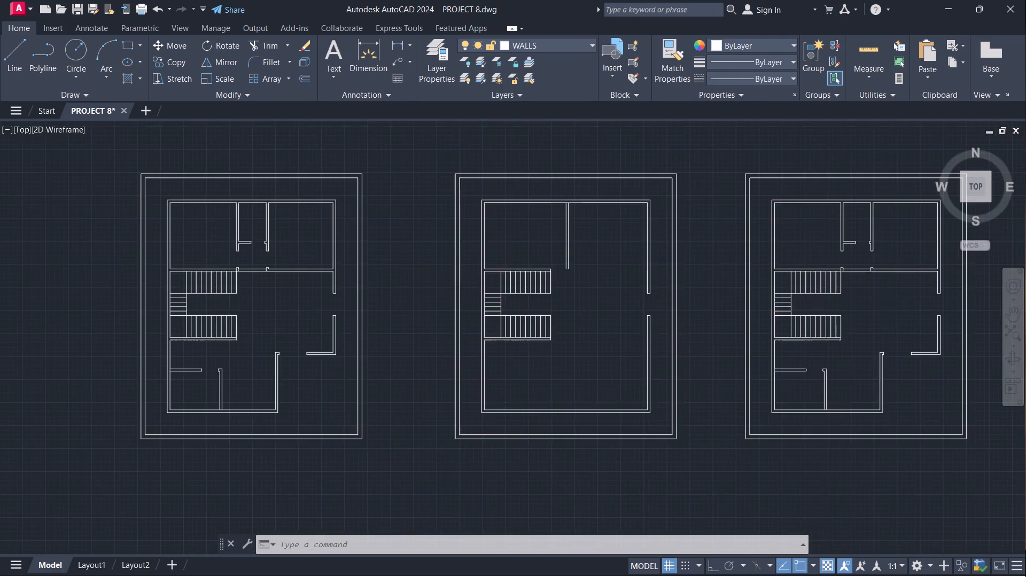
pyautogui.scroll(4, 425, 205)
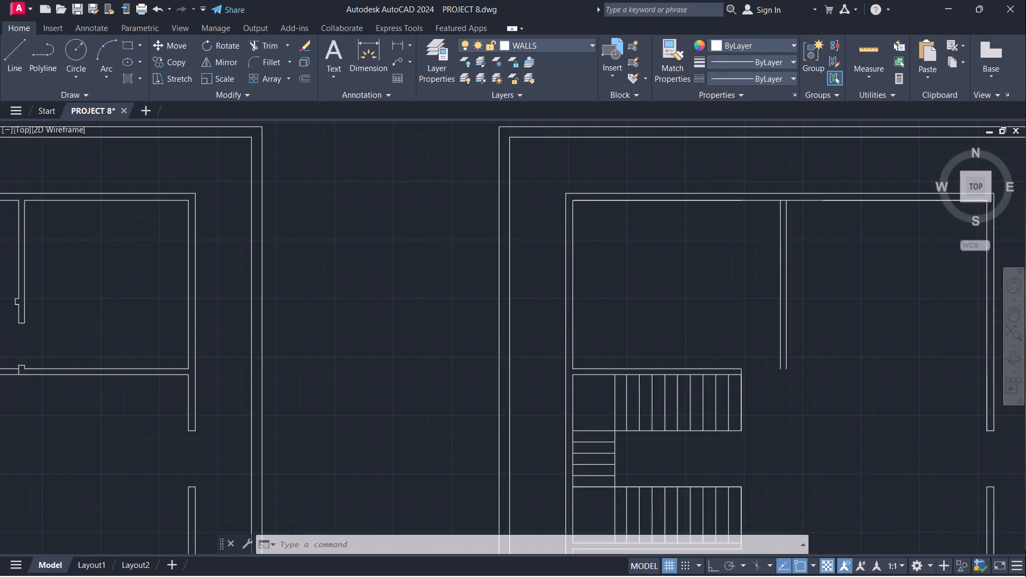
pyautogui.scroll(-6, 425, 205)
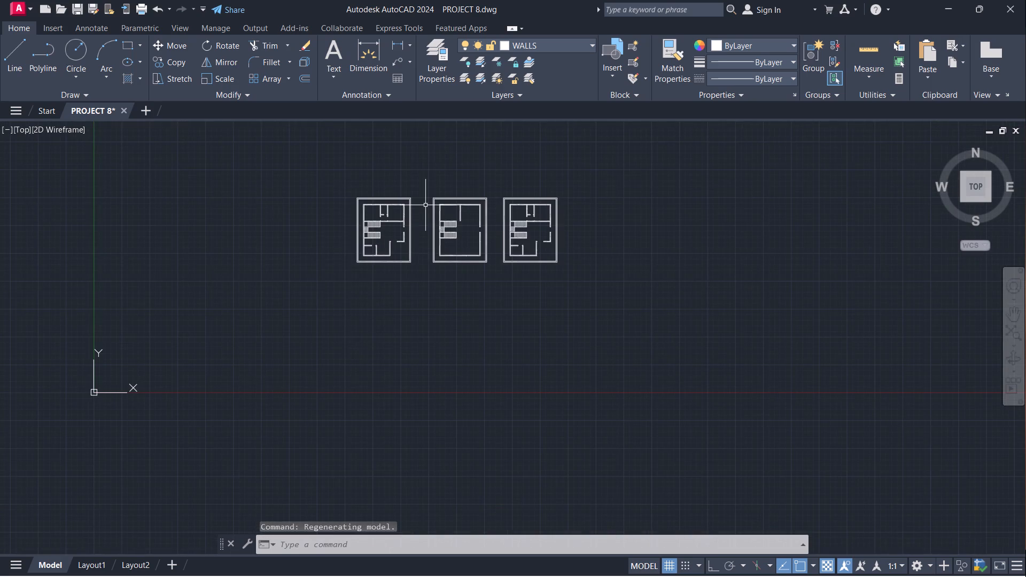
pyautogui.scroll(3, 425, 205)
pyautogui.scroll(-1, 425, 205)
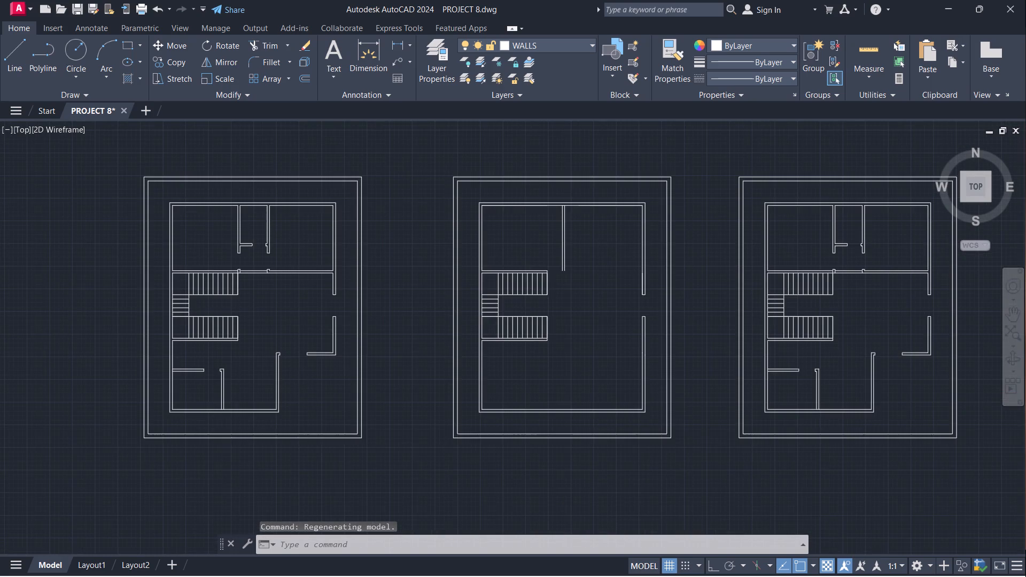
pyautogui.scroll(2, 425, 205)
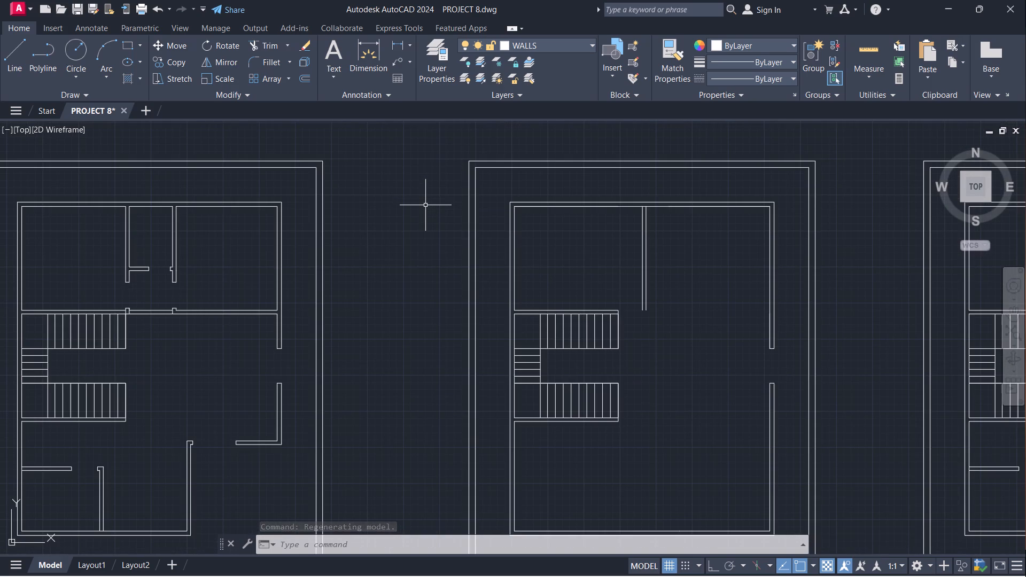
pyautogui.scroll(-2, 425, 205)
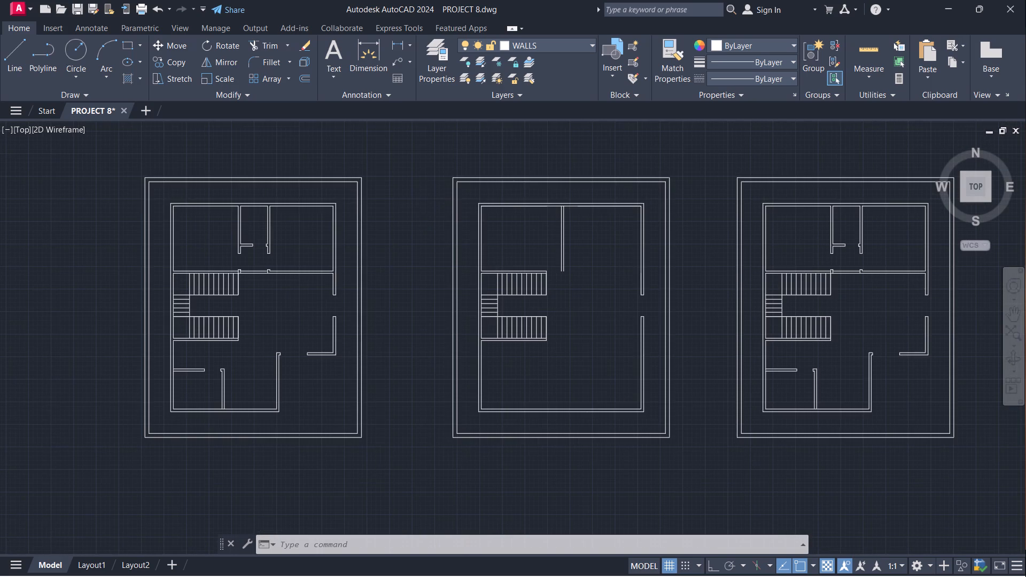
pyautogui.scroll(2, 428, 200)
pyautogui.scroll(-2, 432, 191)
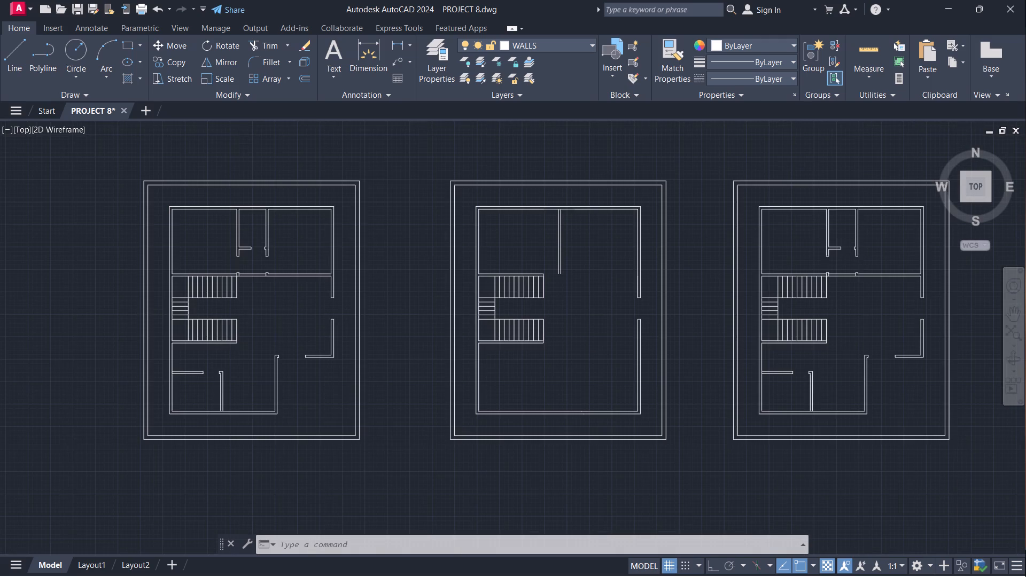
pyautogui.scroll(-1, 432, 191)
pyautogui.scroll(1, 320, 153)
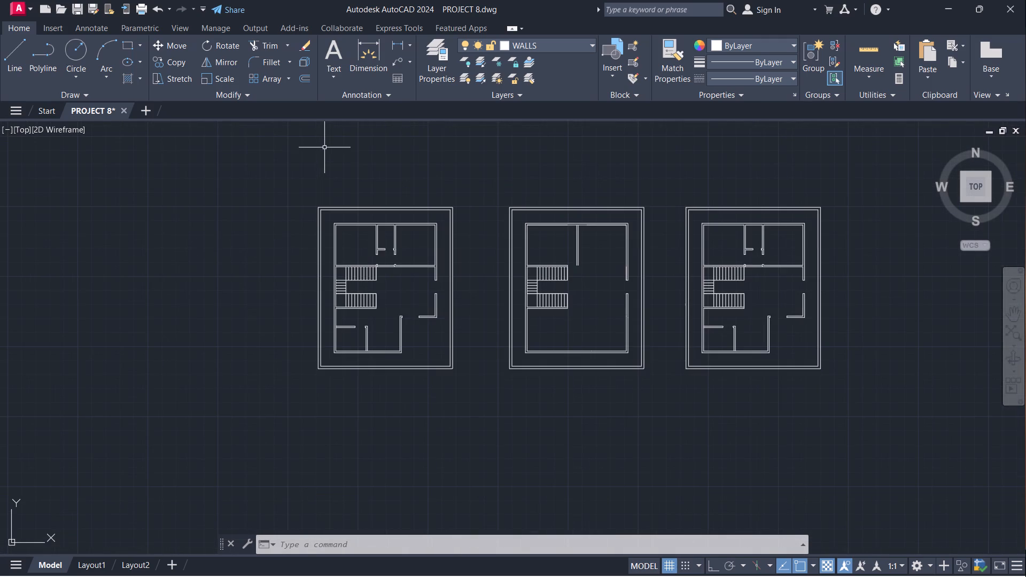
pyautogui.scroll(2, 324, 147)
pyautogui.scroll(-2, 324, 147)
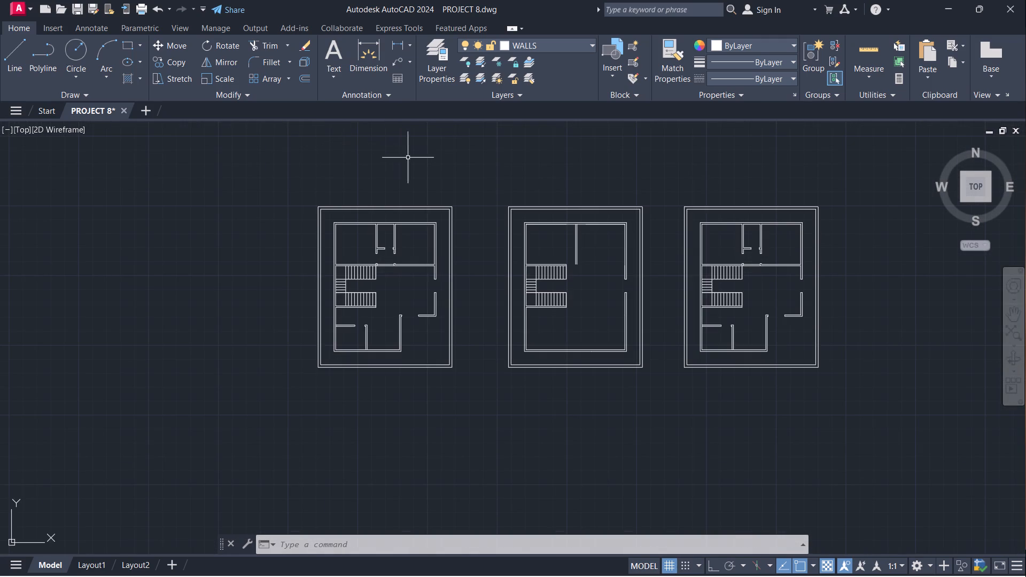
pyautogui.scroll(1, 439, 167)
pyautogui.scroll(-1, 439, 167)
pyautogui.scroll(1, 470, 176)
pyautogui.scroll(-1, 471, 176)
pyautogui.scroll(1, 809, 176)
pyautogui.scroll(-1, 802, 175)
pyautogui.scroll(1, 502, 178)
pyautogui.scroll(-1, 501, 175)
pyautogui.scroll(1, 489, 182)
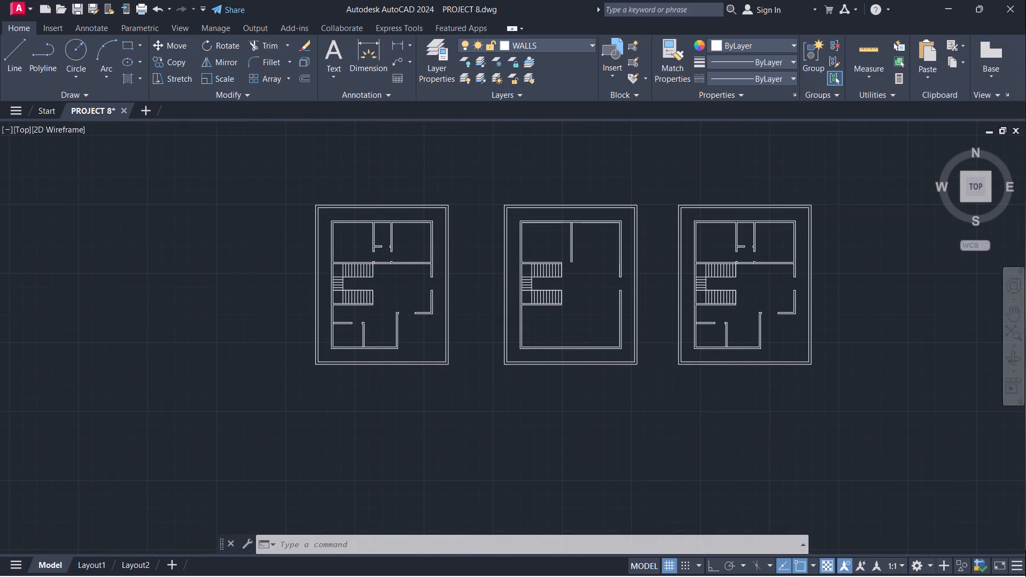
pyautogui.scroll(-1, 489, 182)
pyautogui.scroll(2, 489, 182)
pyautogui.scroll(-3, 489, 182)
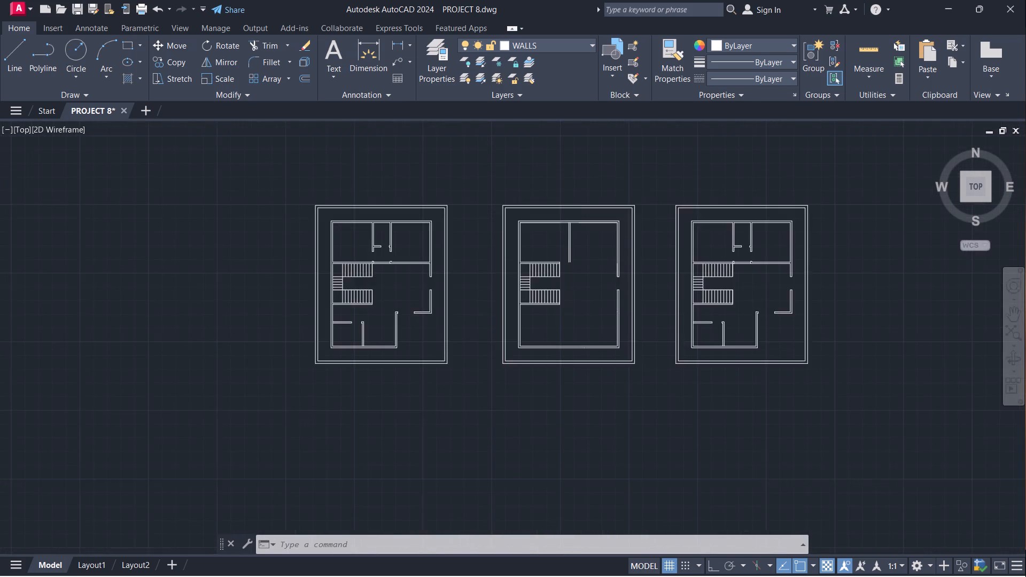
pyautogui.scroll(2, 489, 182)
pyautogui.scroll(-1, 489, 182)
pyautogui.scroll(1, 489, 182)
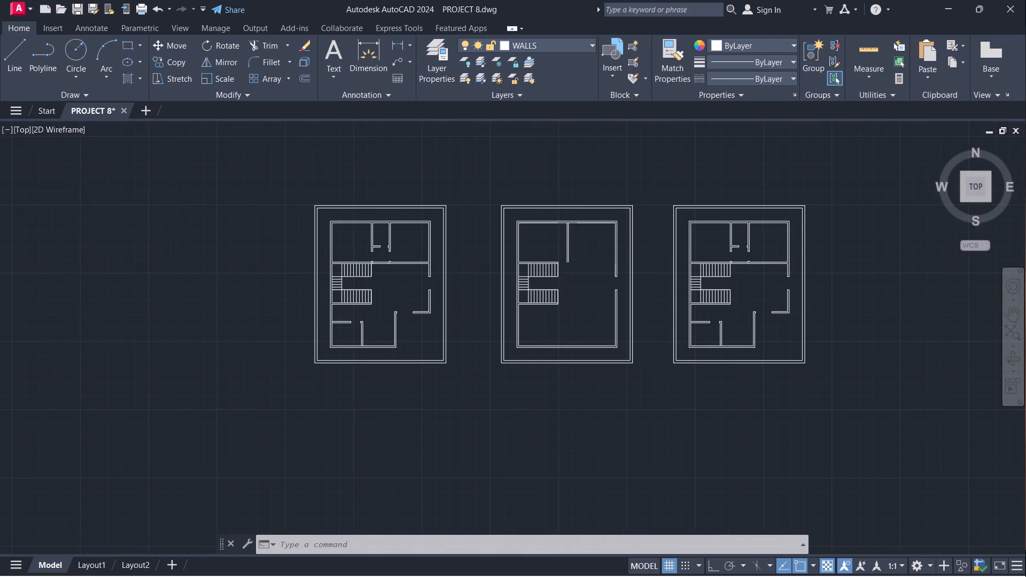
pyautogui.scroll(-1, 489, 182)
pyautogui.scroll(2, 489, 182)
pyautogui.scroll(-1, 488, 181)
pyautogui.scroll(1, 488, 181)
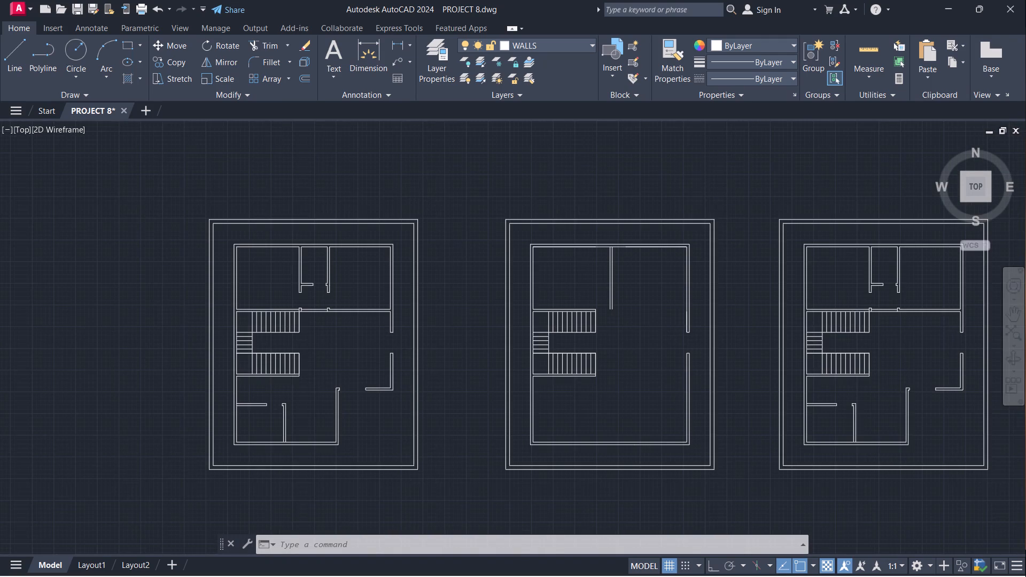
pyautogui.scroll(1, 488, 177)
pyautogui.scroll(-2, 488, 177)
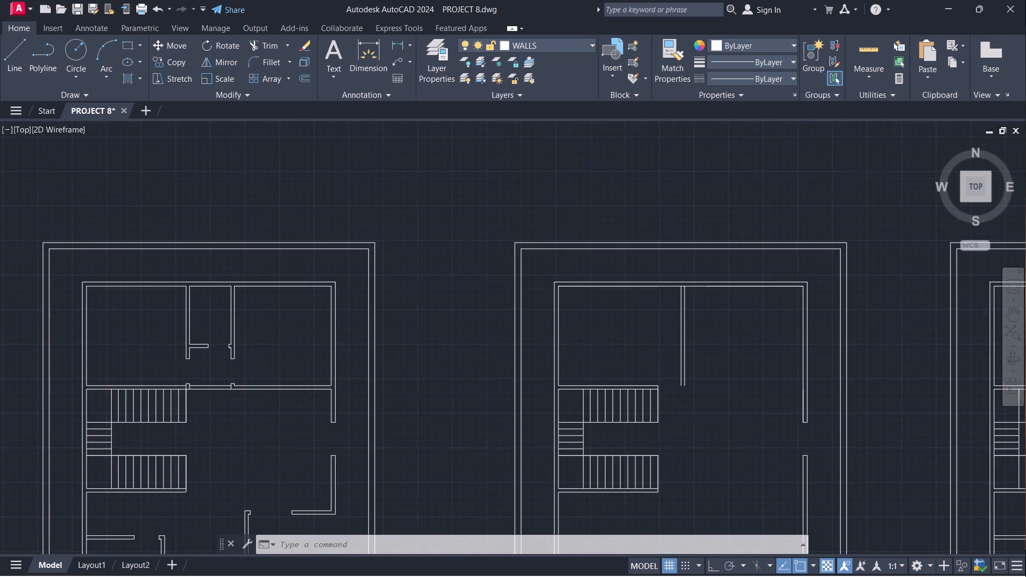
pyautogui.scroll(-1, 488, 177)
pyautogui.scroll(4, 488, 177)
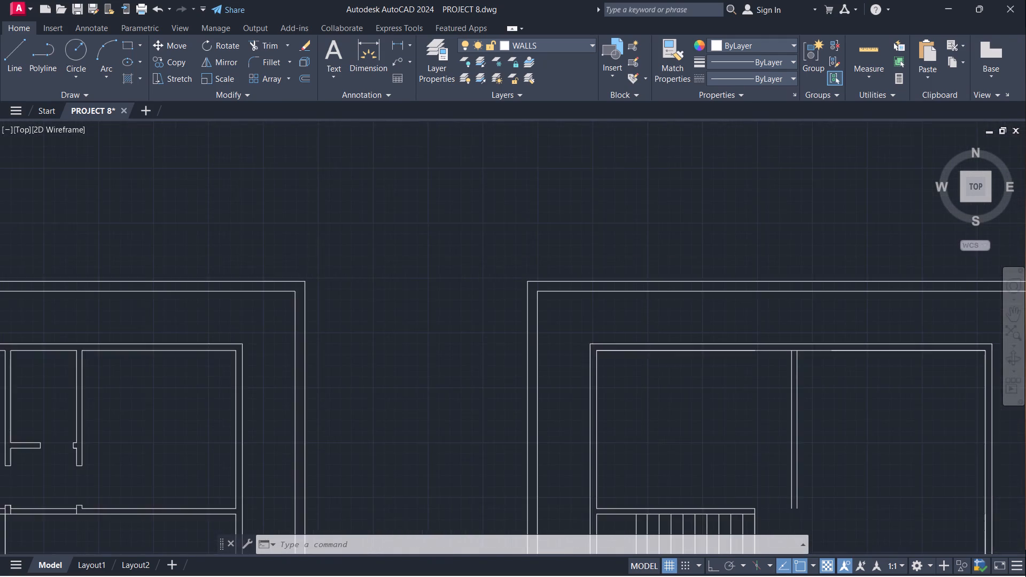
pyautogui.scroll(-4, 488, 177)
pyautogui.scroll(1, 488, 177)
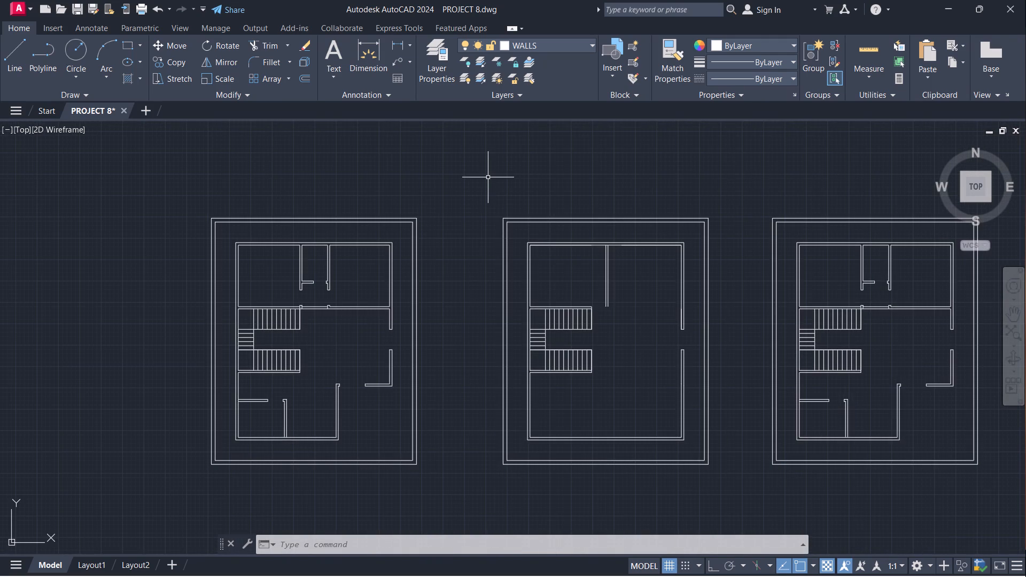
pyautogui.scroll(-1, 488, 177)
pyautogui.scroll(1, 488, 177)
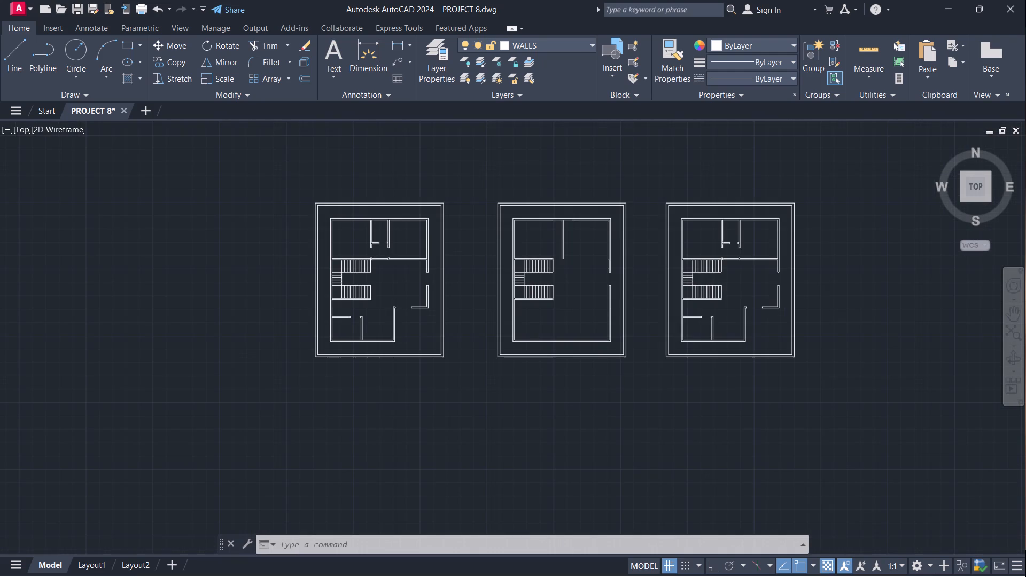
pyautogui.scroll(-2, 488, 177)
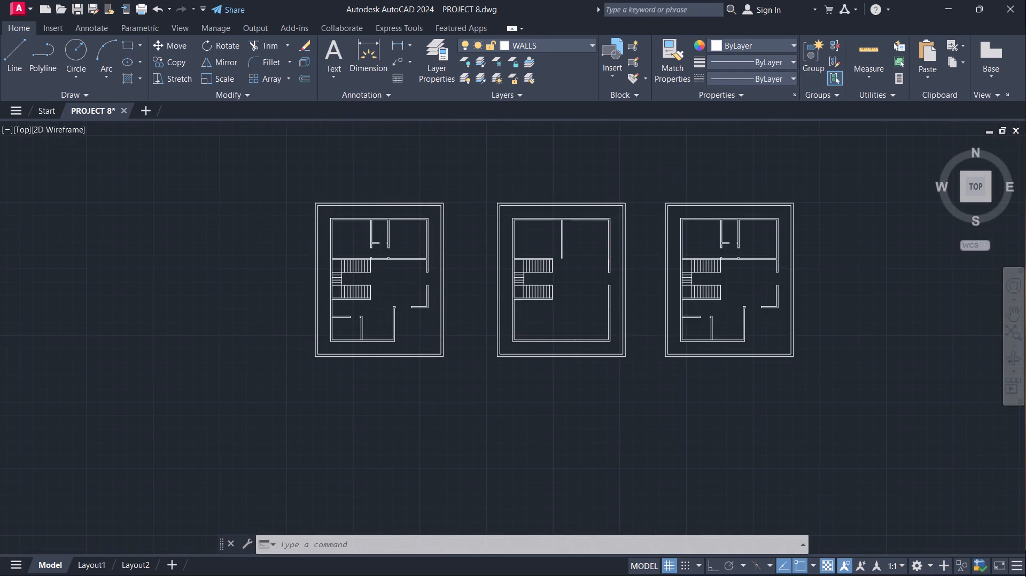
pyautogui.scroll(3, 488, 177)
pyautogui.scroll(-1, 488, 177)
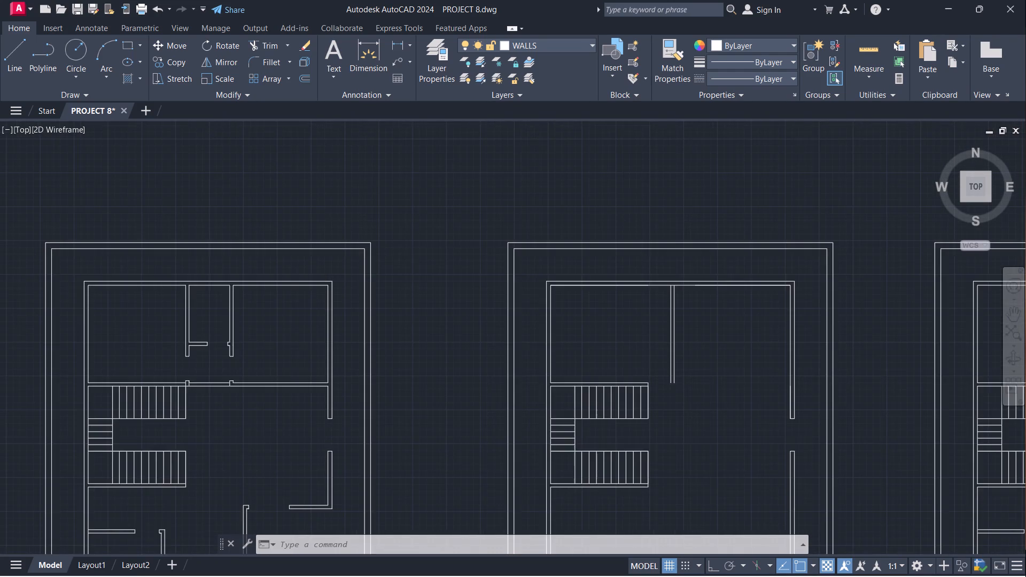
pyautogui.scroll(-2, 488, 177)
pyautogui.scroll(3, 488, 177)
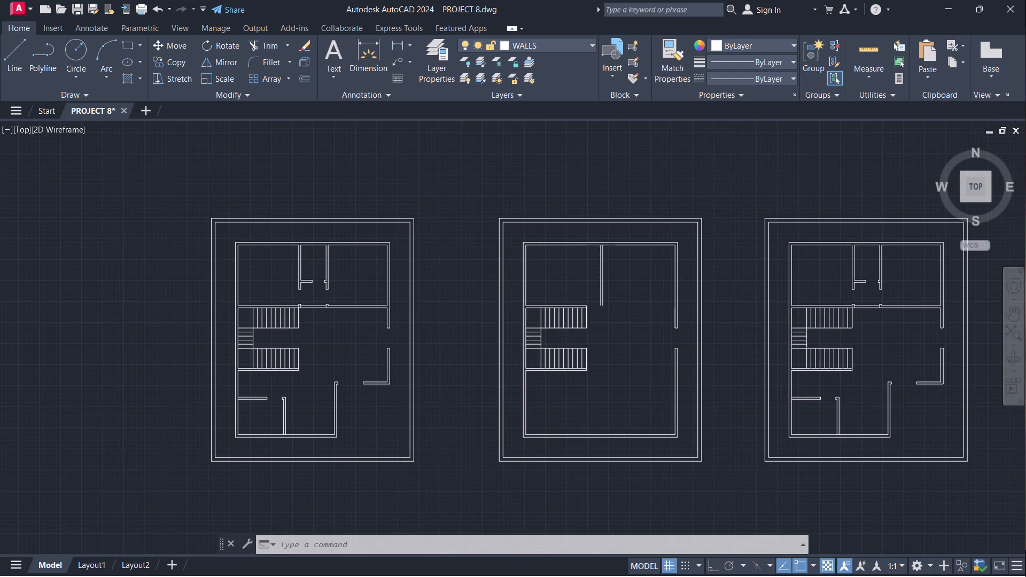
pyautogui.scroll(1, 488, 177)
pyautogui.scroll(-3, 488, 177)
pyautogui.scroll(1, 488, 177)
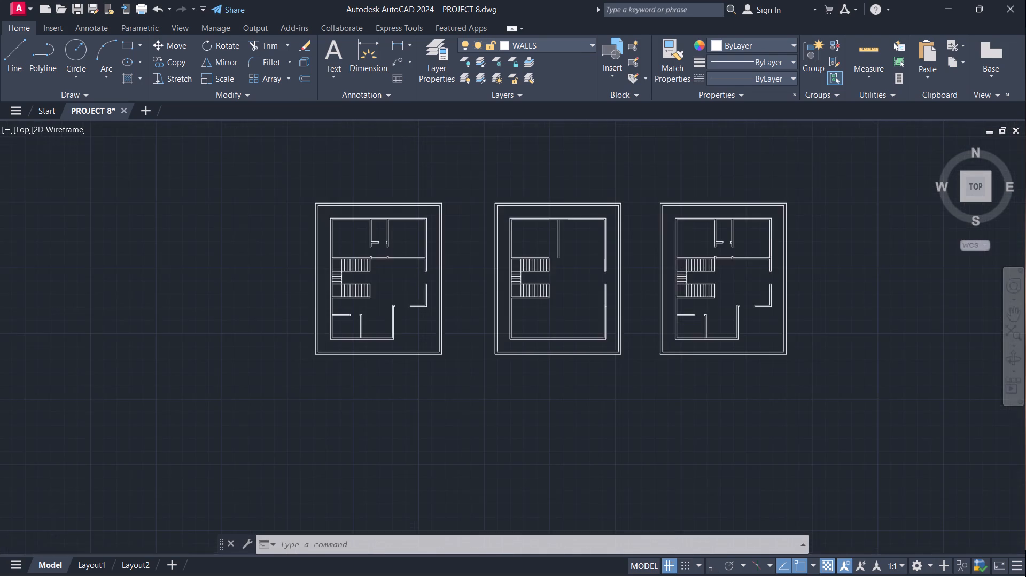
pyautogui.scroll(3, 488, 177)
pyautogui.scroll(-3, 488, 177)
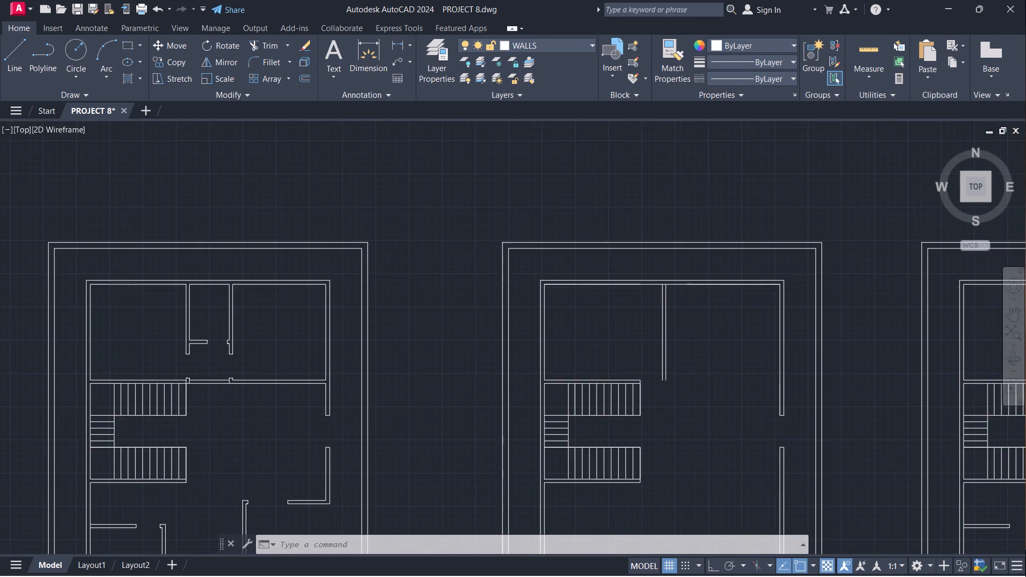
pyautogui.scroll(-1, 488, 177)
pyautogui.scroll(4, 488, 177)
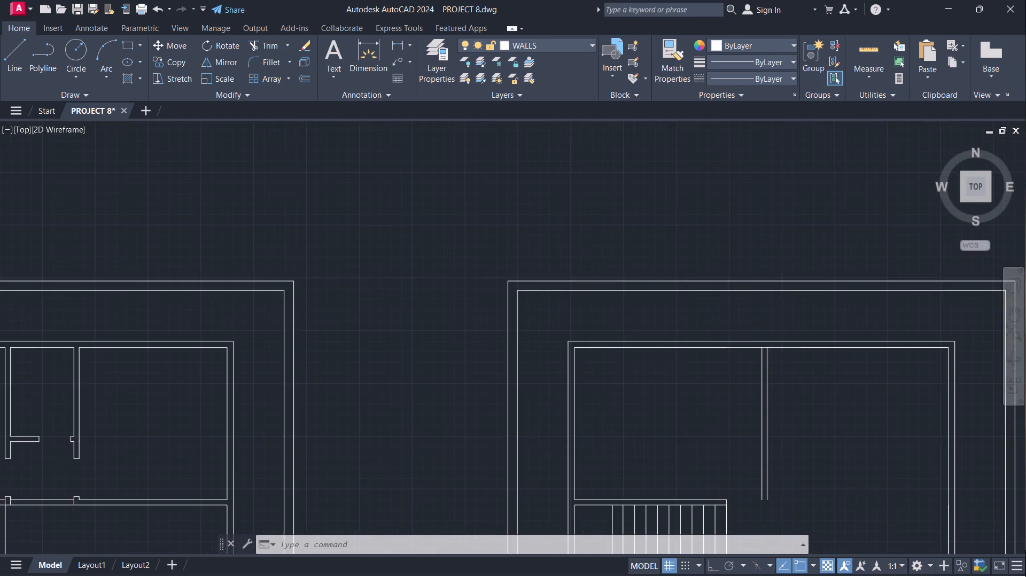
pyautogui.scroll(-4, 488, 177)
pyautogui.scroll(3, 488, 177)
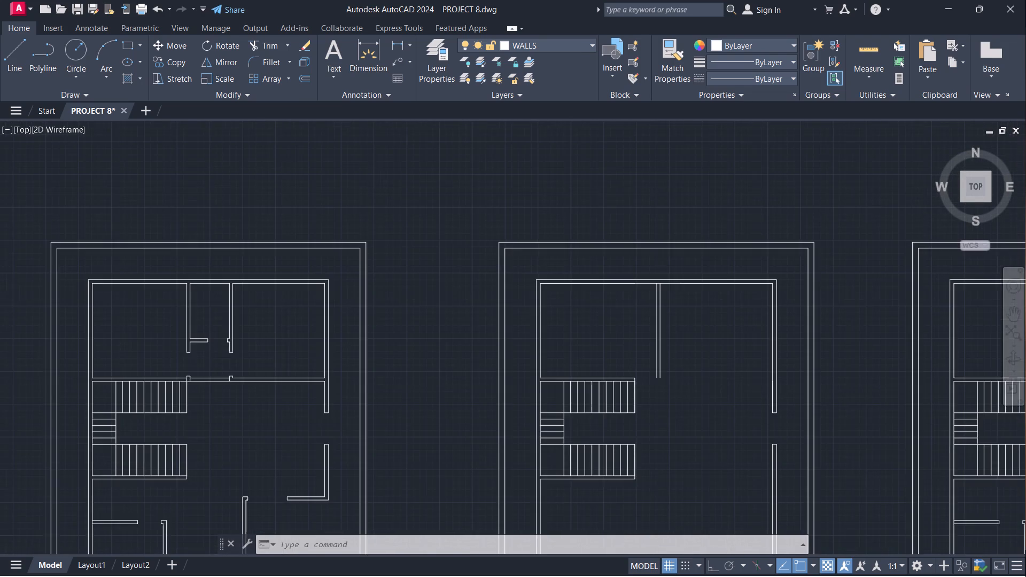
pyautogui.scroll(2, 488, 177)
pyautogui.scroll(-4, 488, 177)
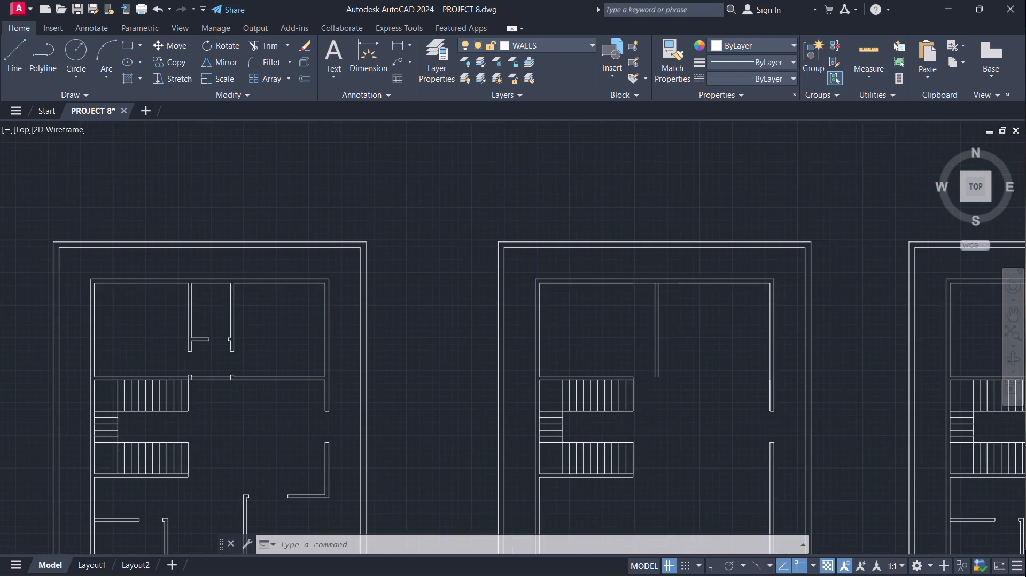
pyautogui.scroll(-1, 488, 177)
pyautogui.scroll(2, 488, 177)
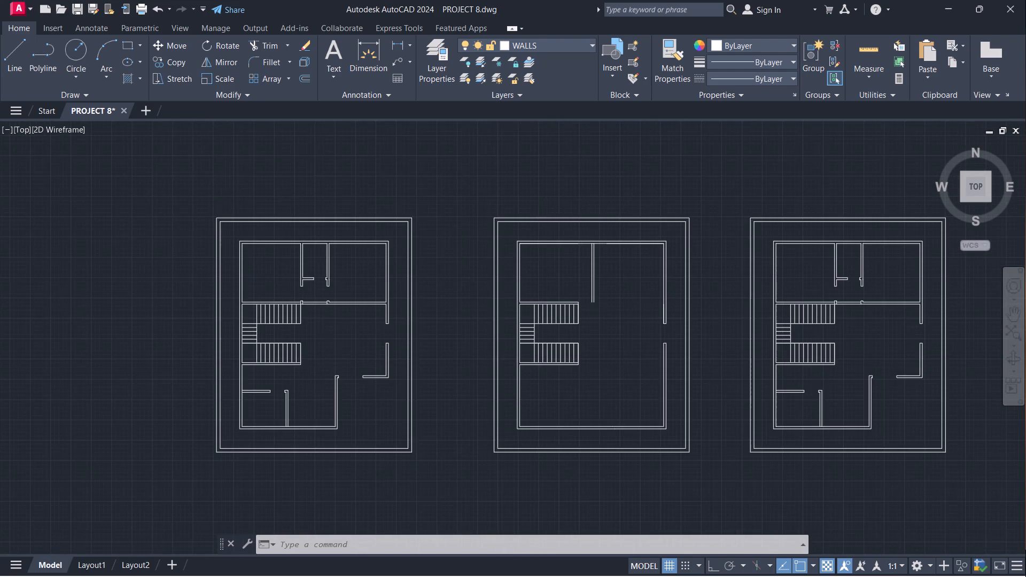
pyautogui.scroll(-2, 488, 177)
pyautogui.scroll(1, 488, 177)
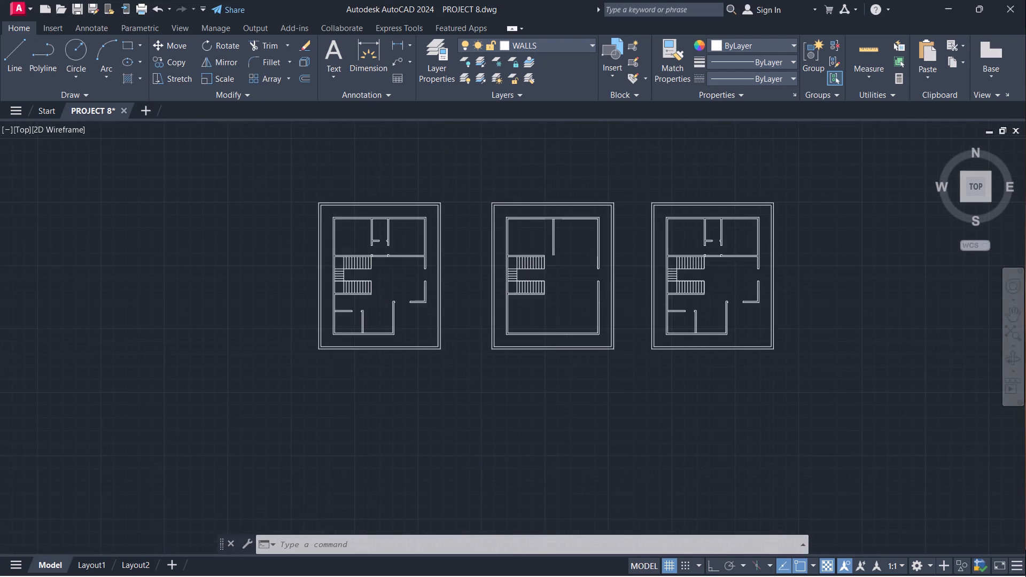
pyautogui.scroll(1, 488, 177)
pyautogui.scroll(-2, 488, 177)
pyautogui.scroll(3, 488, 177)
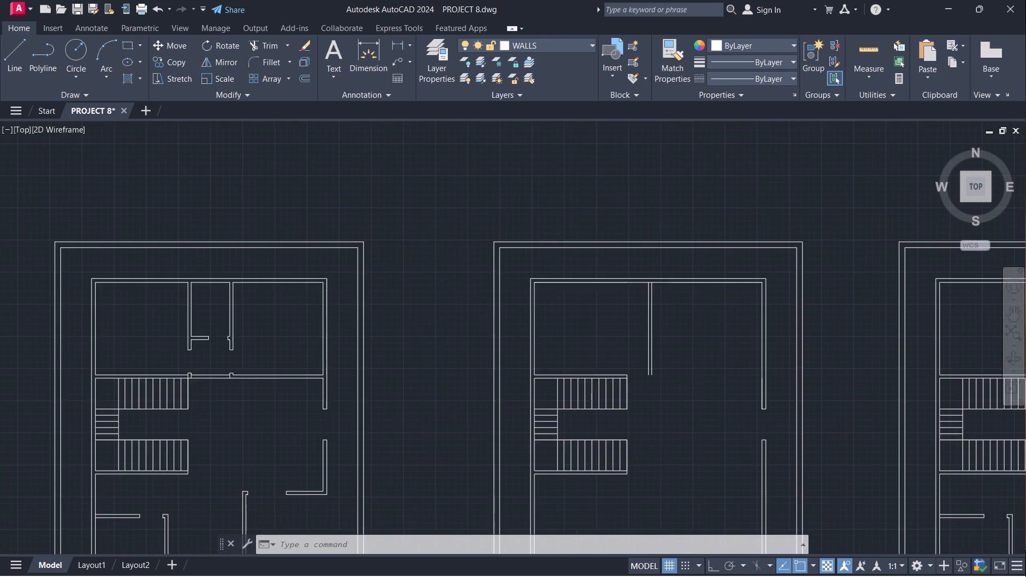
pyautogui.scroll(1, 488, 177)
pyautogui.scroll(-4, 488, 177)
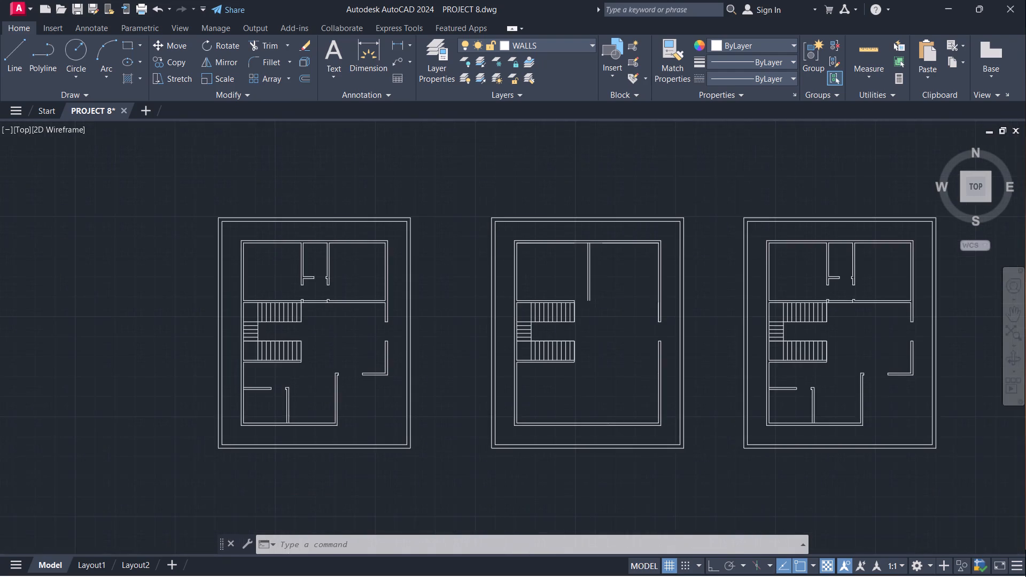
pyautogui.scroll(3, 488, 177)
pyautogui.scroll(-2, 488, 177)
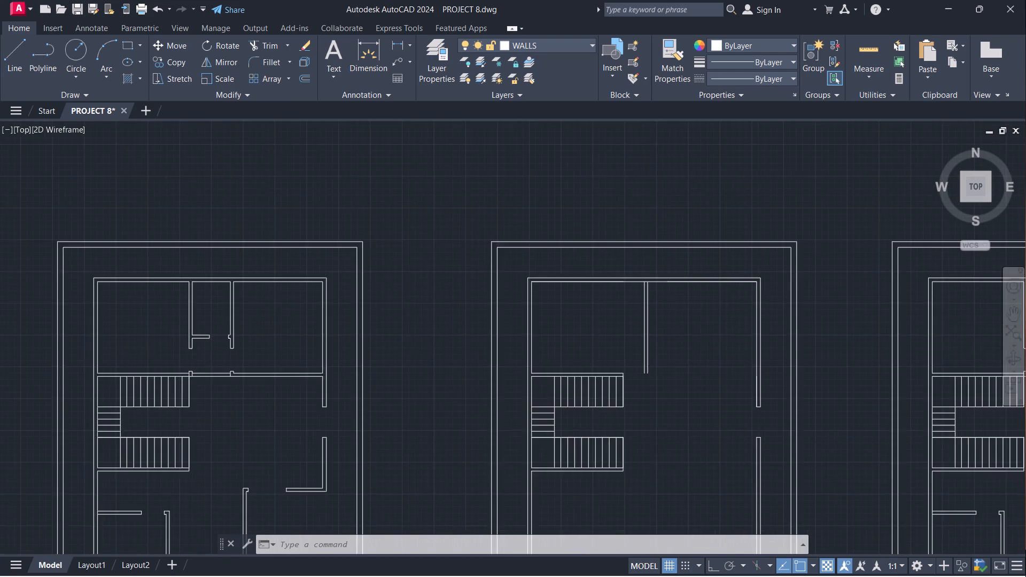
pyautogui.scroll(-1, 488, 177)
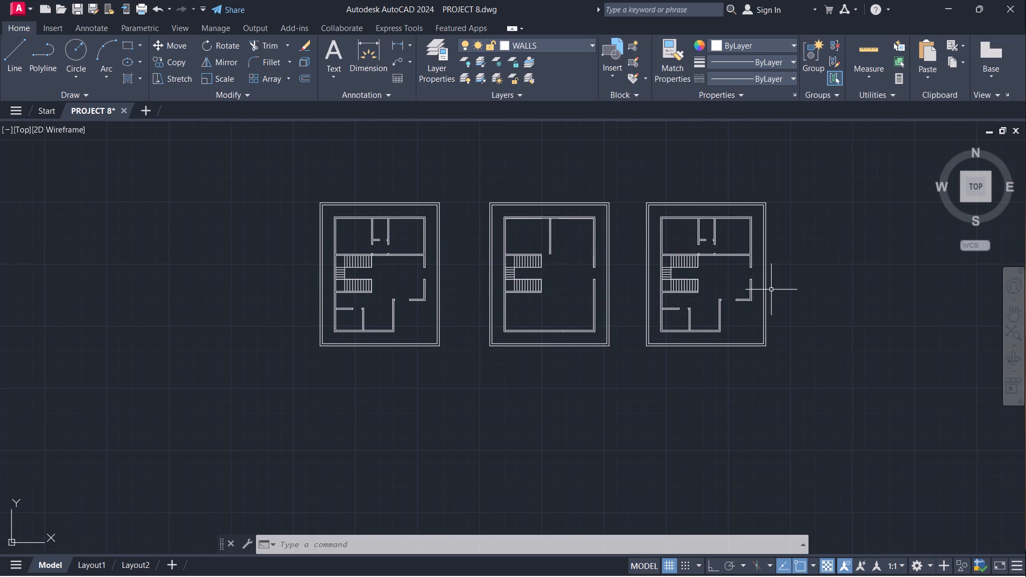
# Trim away the two vertical partitions and most of the short connecting wall inside the upper room of the easternmost floor plan.
pyautogui.scroll(2, 772, 289)
pyautogui.scroll(-1, 786, 298)
pyautogui.moveTo(806, 294); pyautogui.dragTo(752, 376, button='middle')
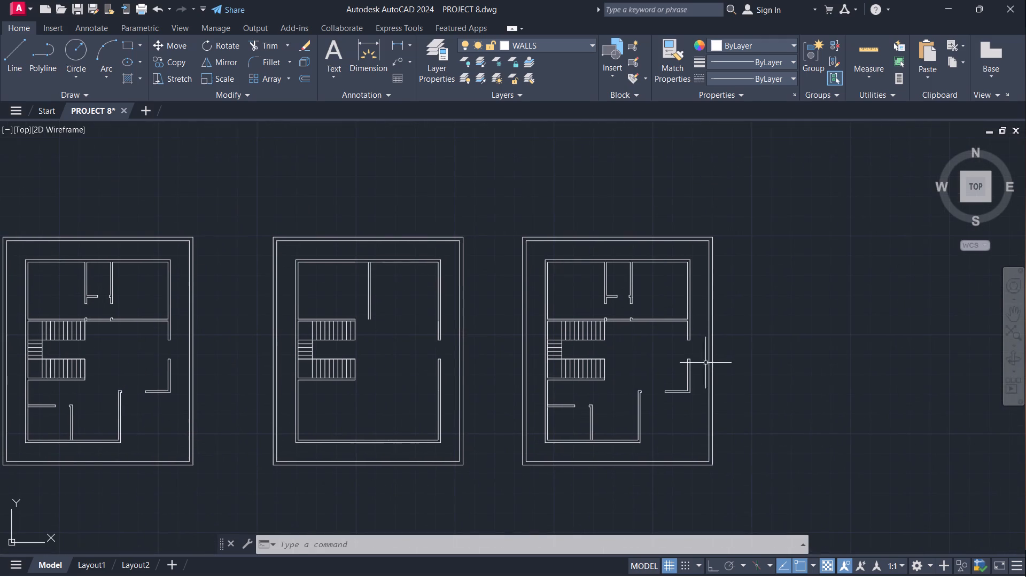
pyautogui.write('tr')
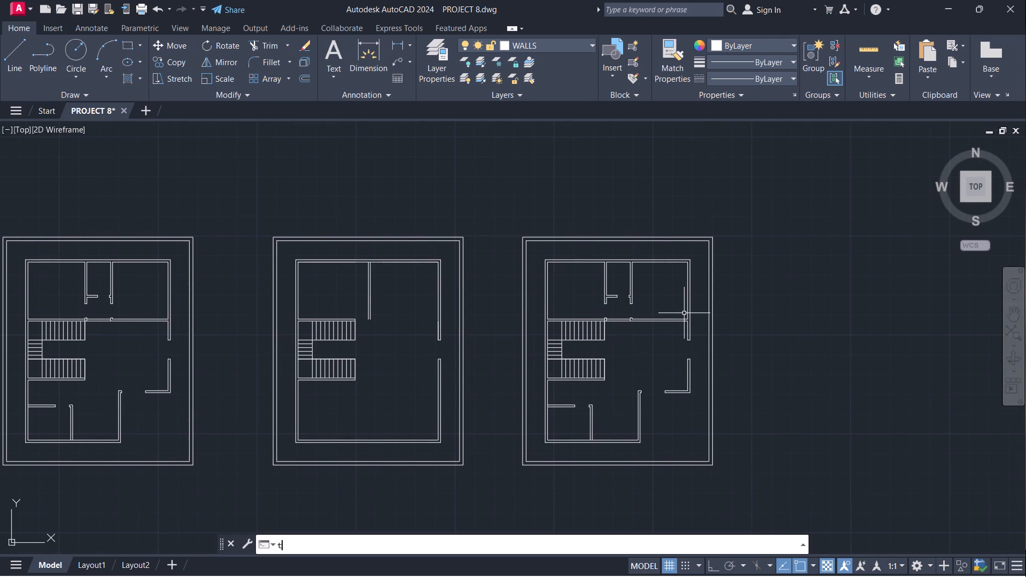
pyautogui.press('Return')
pyautogui.moveTo(652, 286); pyautogui.dragTo(622, 290)
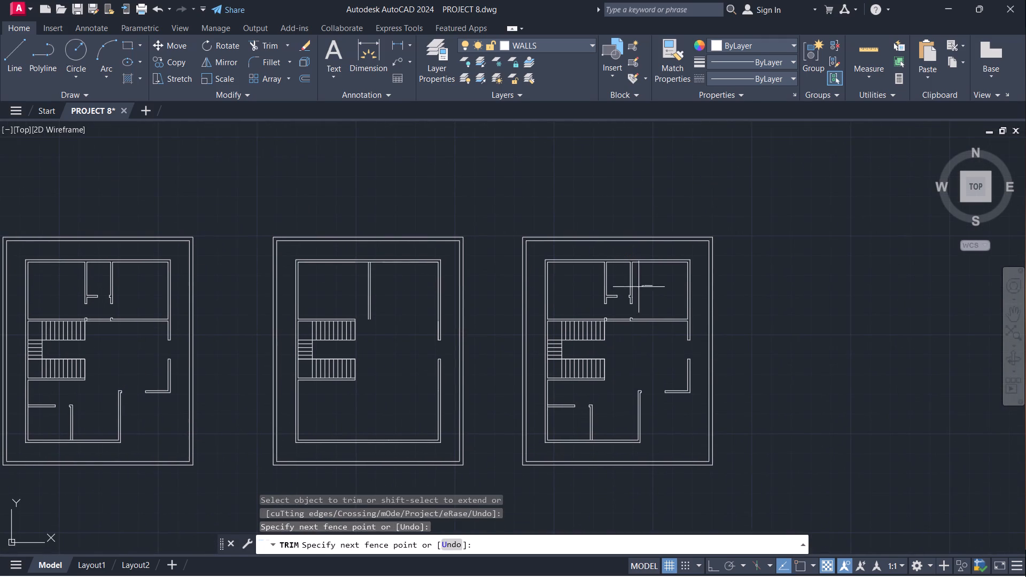
pyautogui.moveTo(622, 290); pyautogui.dragTo(585, 290)
pyautogui.moveTo(643, 301); pyautogui.dragTo(624, 304)
pyautogui.moveTo(624, 304); pyautogui.dragTo(600, 302)
pyautogui.click(588, 283)
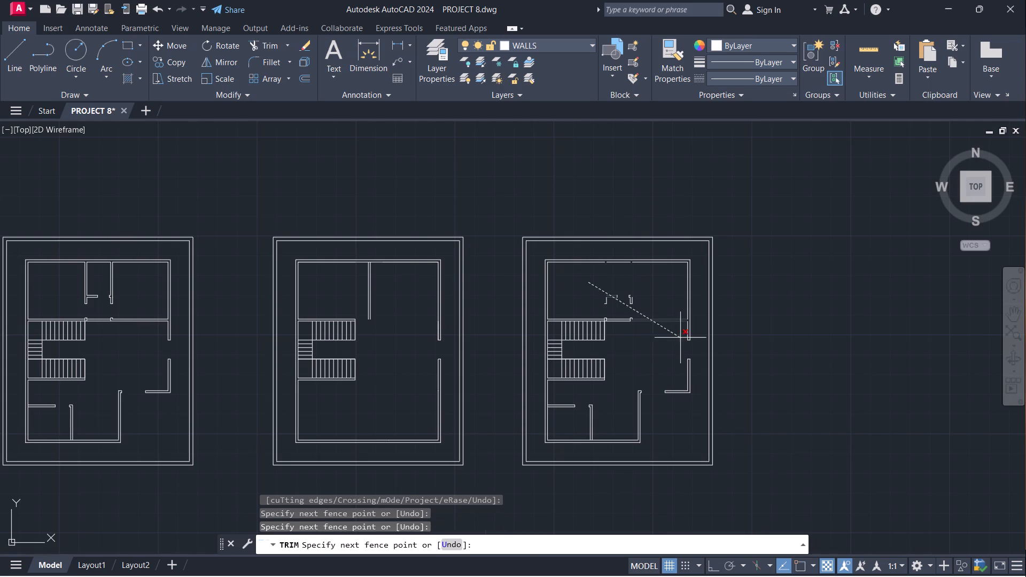
pyautogui.click(657, 315)
pyautogui.click(655, 281)
pyautogui.click(576, 307)
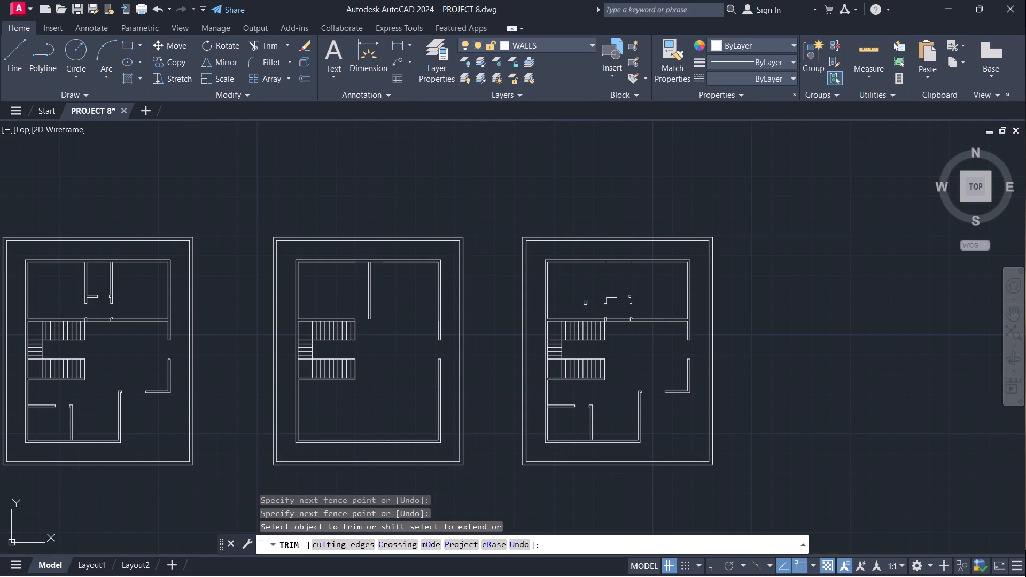
# Remove the leftover partition line fragments inside the upper room of the easternmost plan with Trim.
pyautogui.scroll(3, 587, 298)
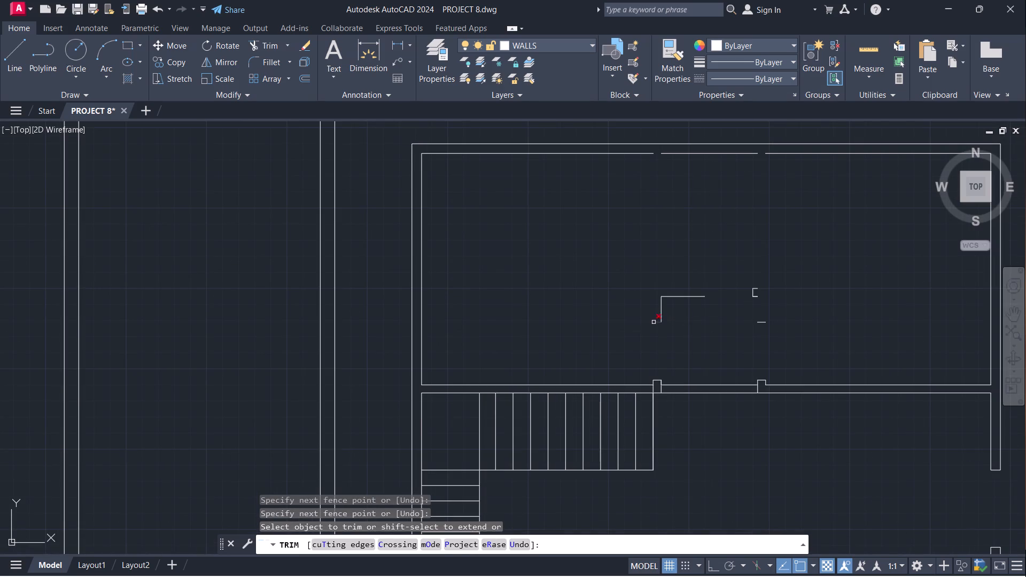
pyautogui.click(652, 323)
pyautogui.click(663, 317)
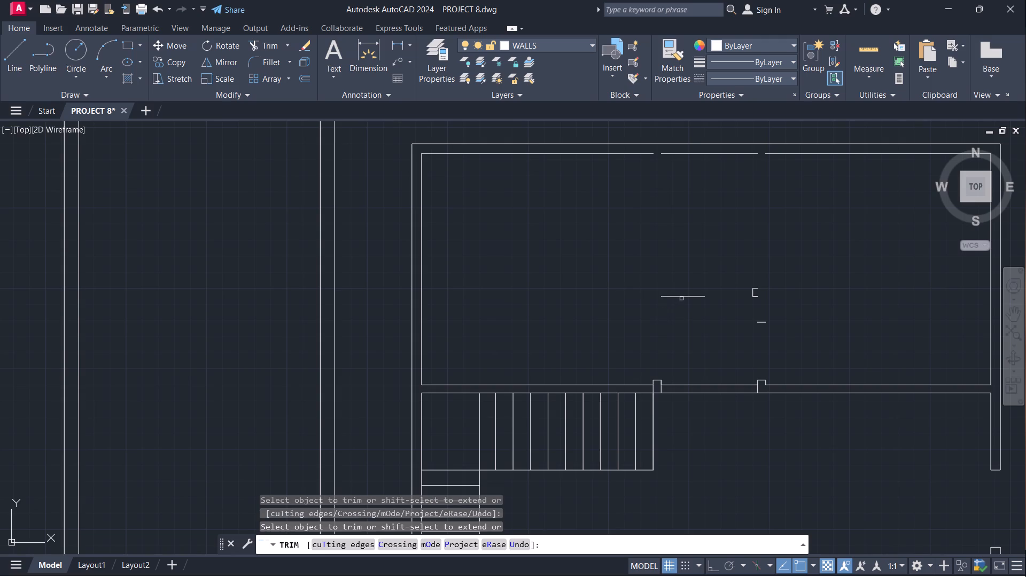
pyautogui.click(681, 299)
pyautogui.click(685, 295)
pyautogui.moveTo(770, 286); pyautogui.dragTo(722, 301)
pyautogui.moveTo(754, 275); pyautogui.dragTo(752, 315)
pyautogui.moveTo(761, 317); pyautogui.dragTo(758, 346)
# Trim away the vertical and horizontal partitions in the room below the staircase of the easternmost plan.
pyautogui.scroll(-1, 748, 286)
pyautogui.scroll(-2, 727, 375)
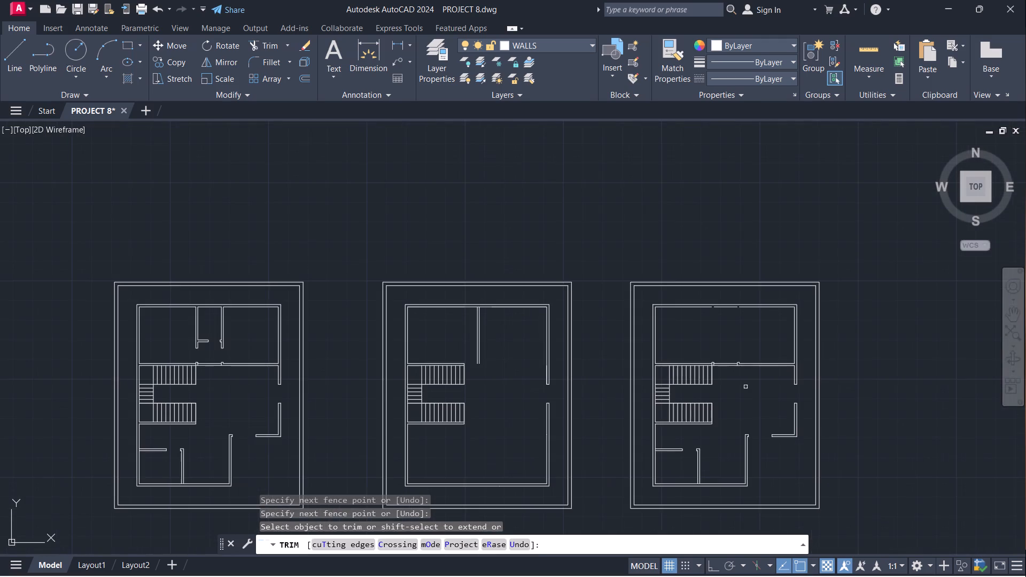
pyautogui.moveTo(763, 414); pyautogui.dragTo(727, 342, button='middle')
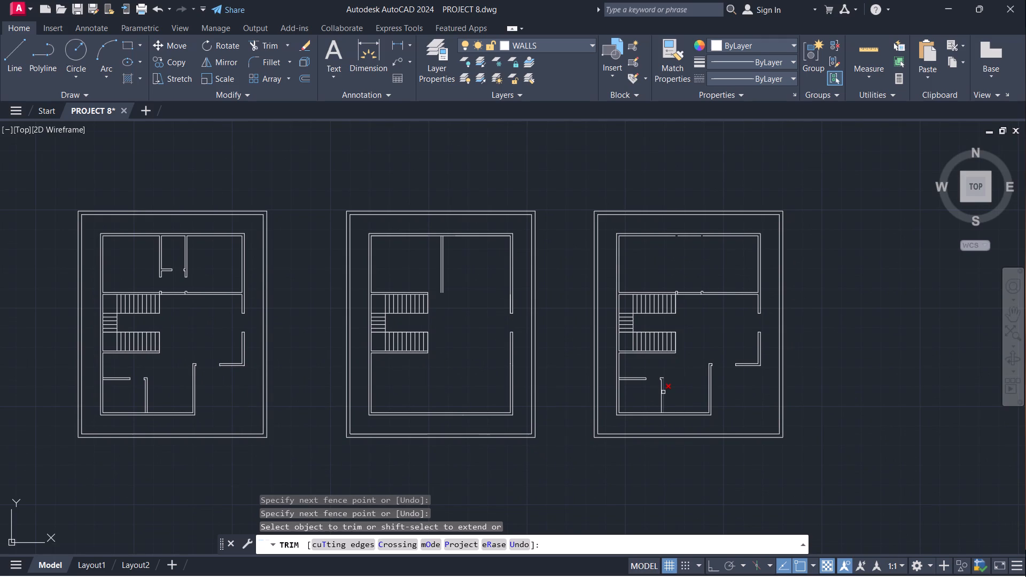
pyautogui.scroll(2, 676, 395)
pyautogui.moveTo(621, 390); pyautogui.dragTo(663, 378)
pyautogui.click(639, 352)
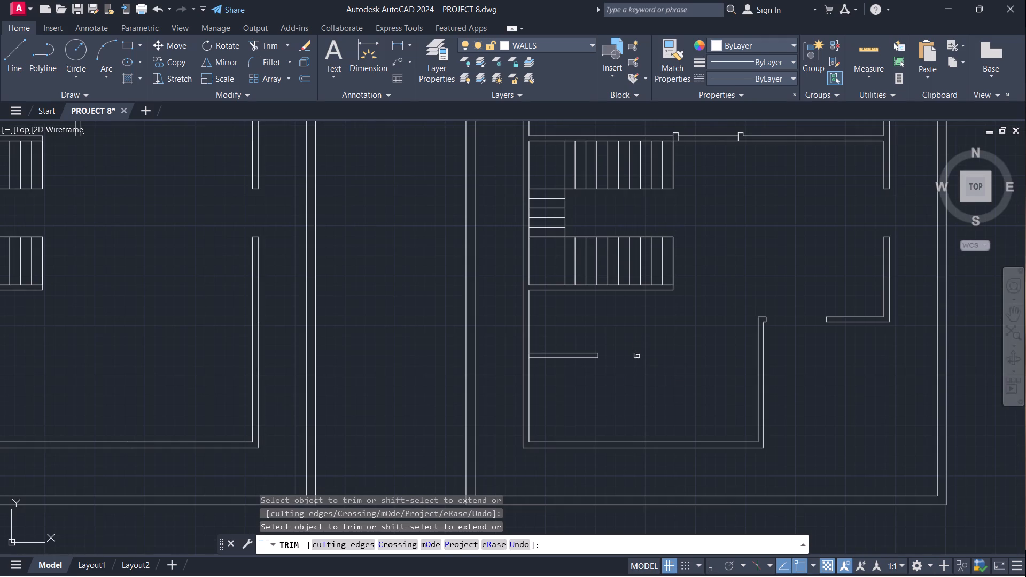
pyautogui.click(635, 358)
pyautogui.moveTo(563, 337); pyautogui.dragTo(568, 377)
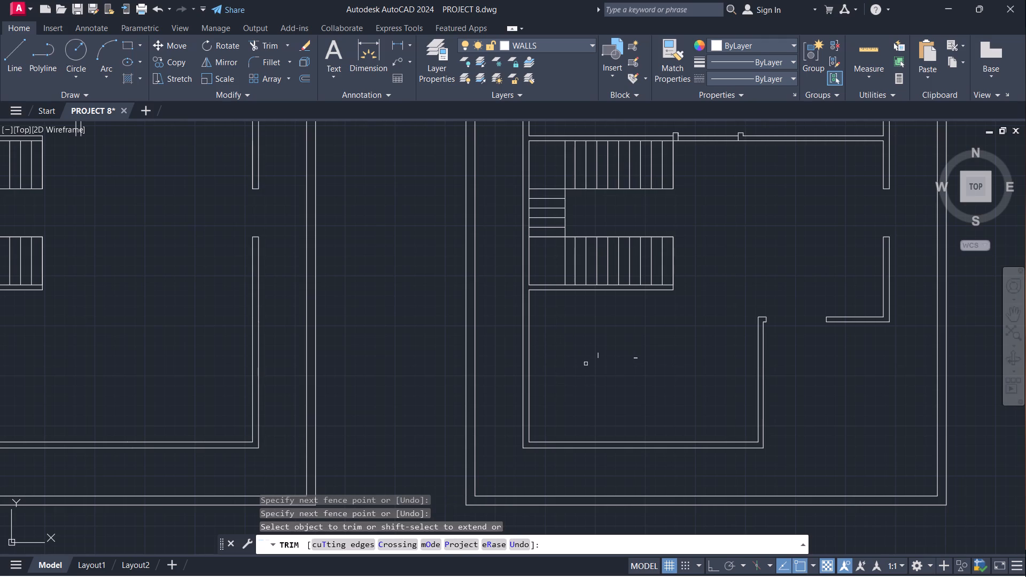
# Remove the small leftover partition line fragments from the room below the staircase with Trim.
pyautogui.scroll(2, 629, 352)
pyautogui.click(646, 370)
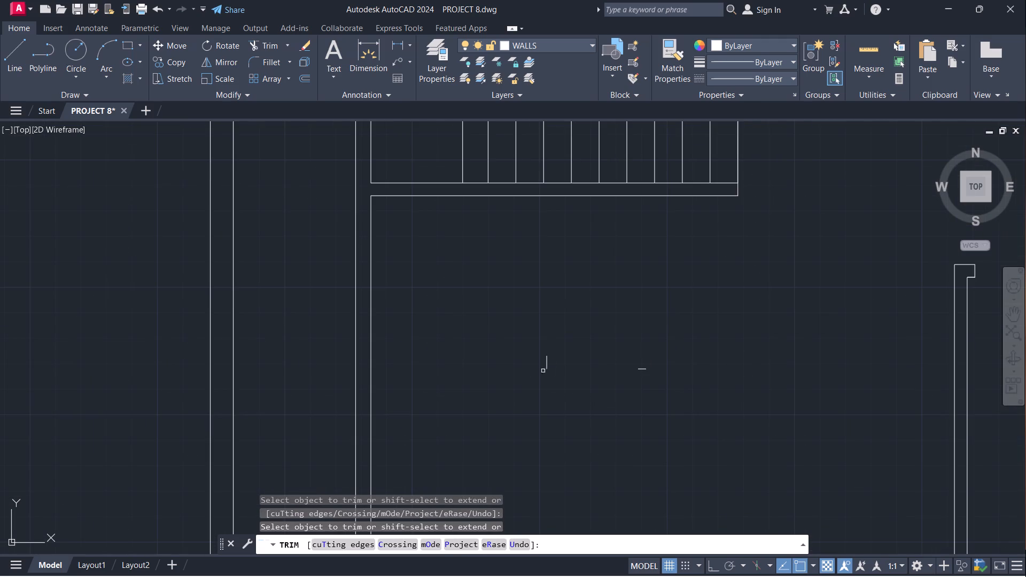
pyautogui.click(547, 364)
pyautogui.scroll(-3, 598, 351)
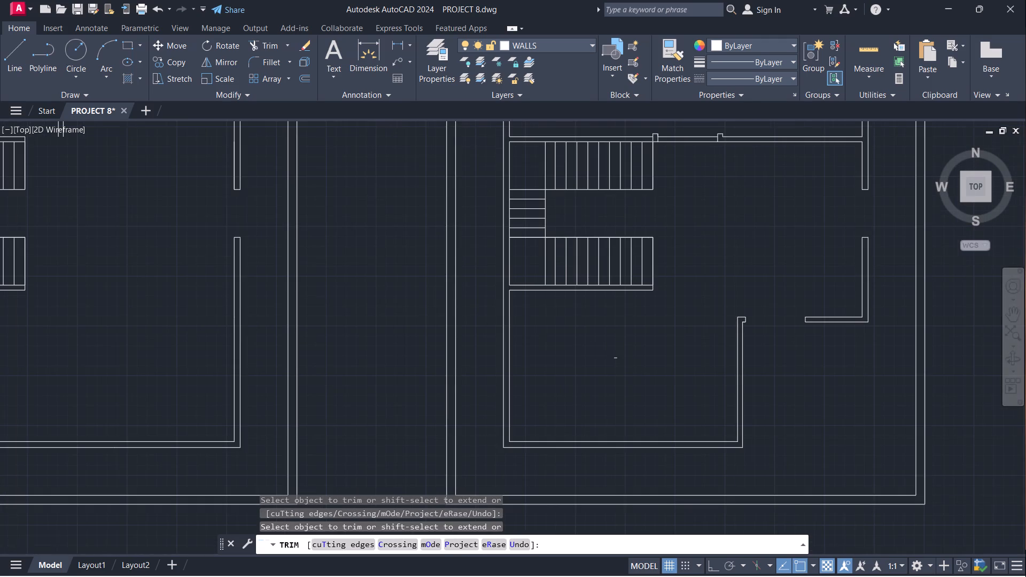
pyautogui.scroll(-1, 603, 349)
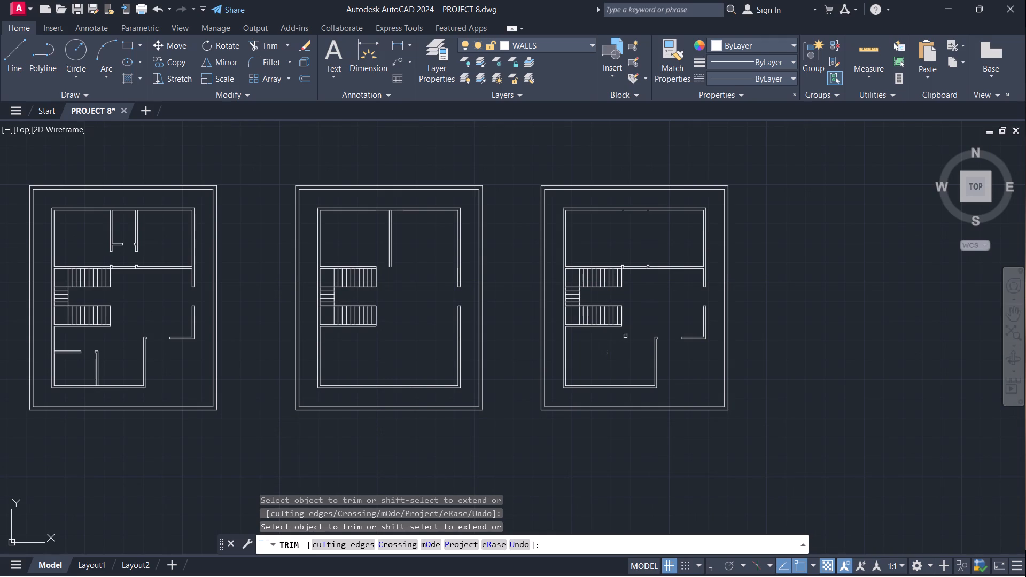
pyautogui.scroll(3, 609, 355)
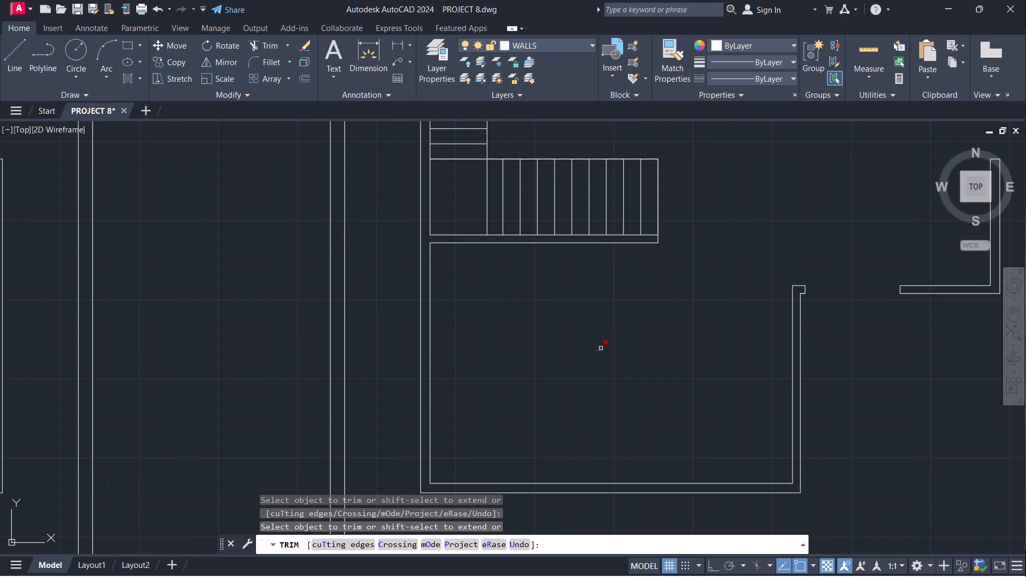
pyautogui.click(598, 349)
# Examine the remaining walls of the easternmost plan, comparing its lower part with the middle plan.
pyautogui.scroll(-2, 633, 325)
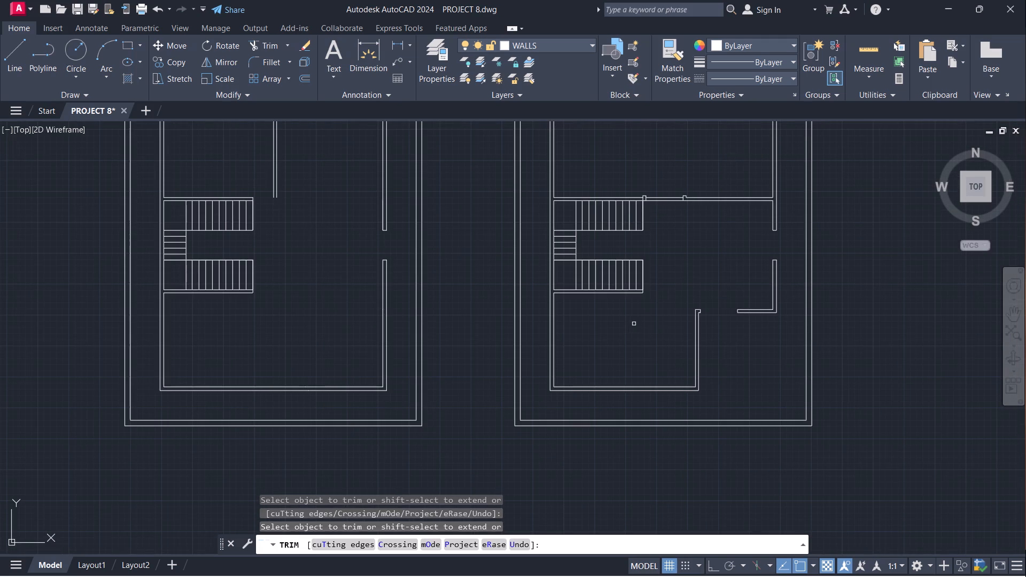
pyautogui.scroll(-1, 643, 329)
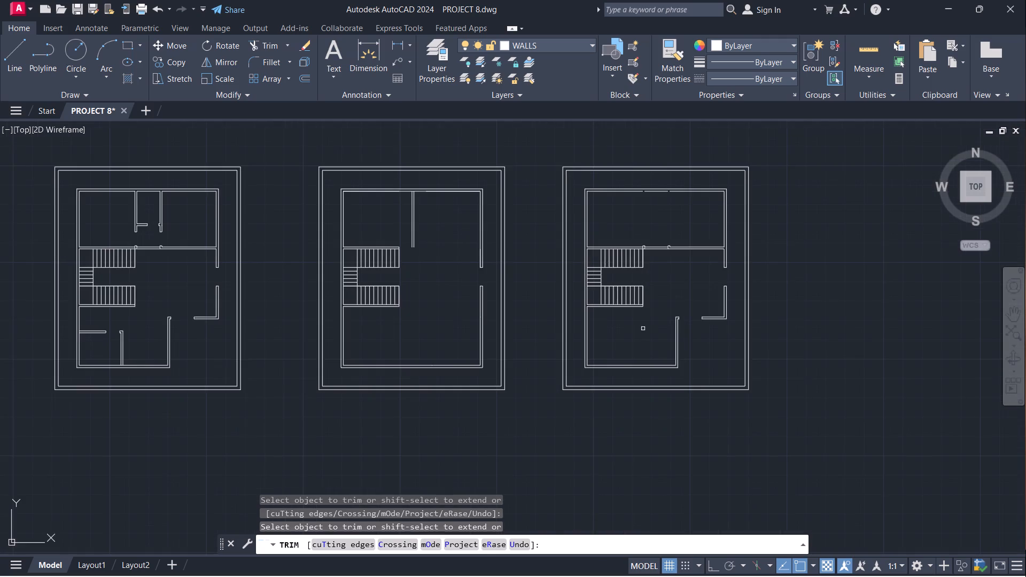
pyautogui.scroll(2, 643, 329)
pyautogui.scroll(-1, 643, 329)
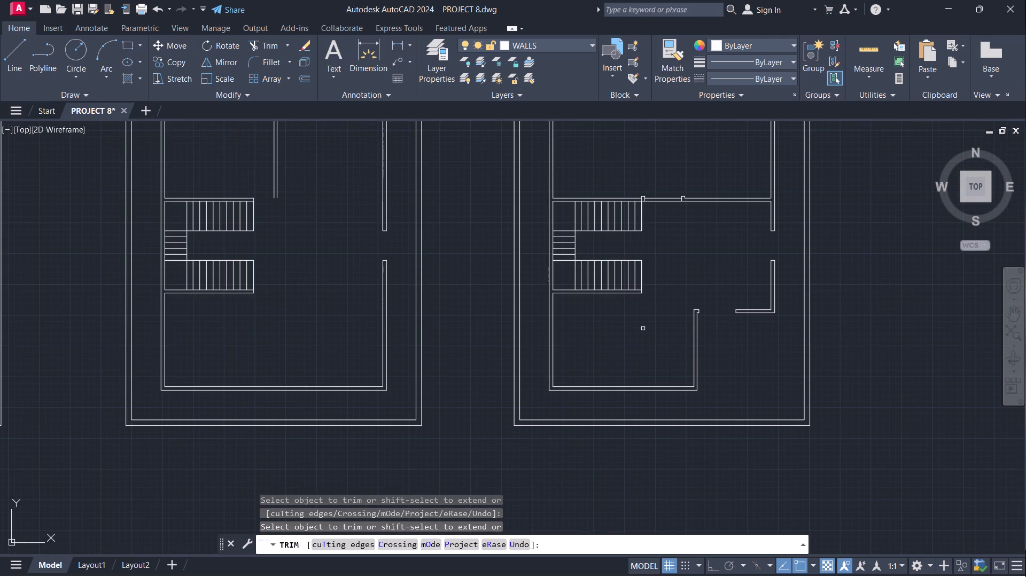
pyautogui.scroll(-1, 642, 329)
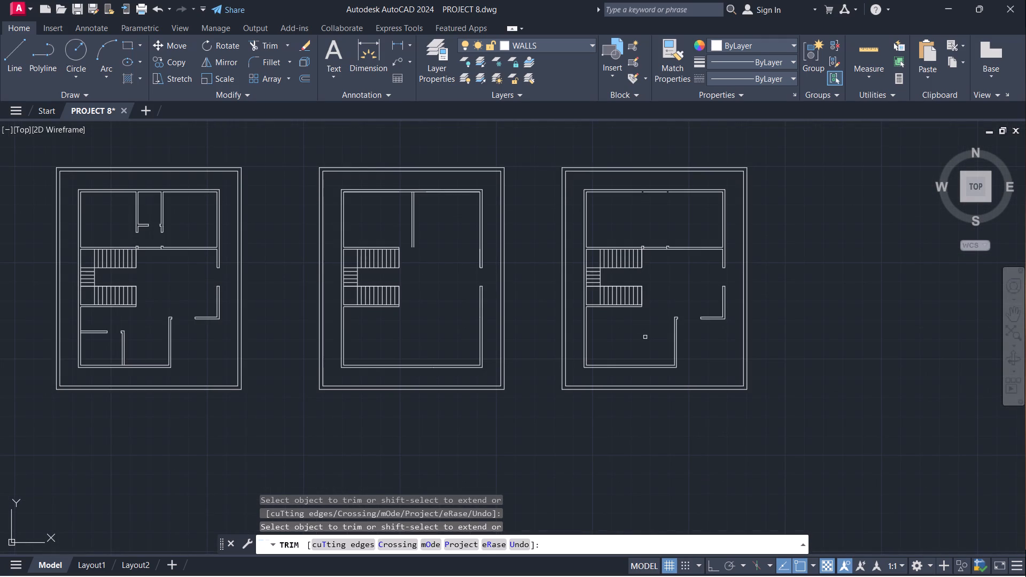
pyautogui.scroll(1, 645, 337)
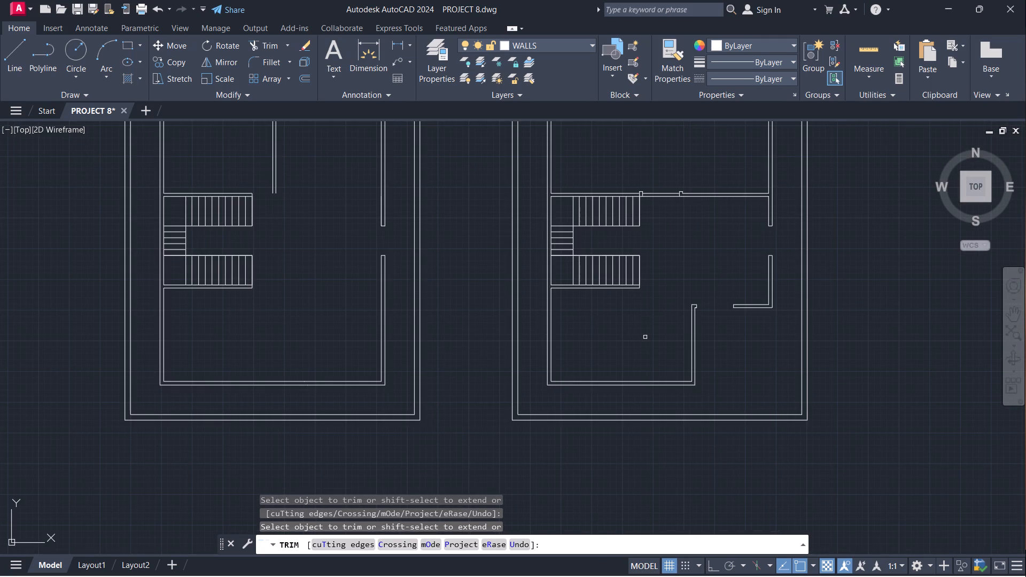
pyautogui.scroll(2, 647, 335)
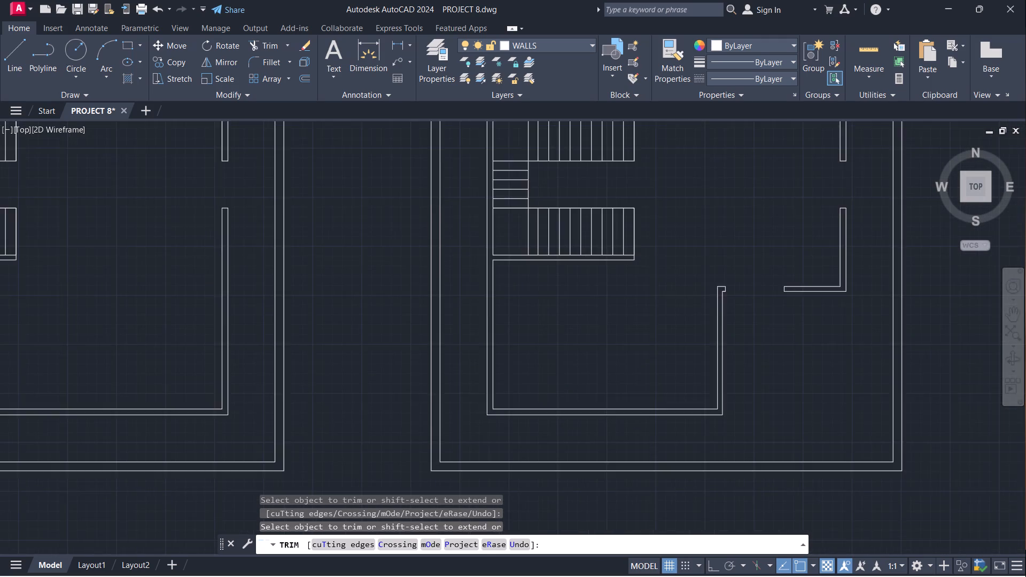
pyautogui.scroll(-2, 657, 330)
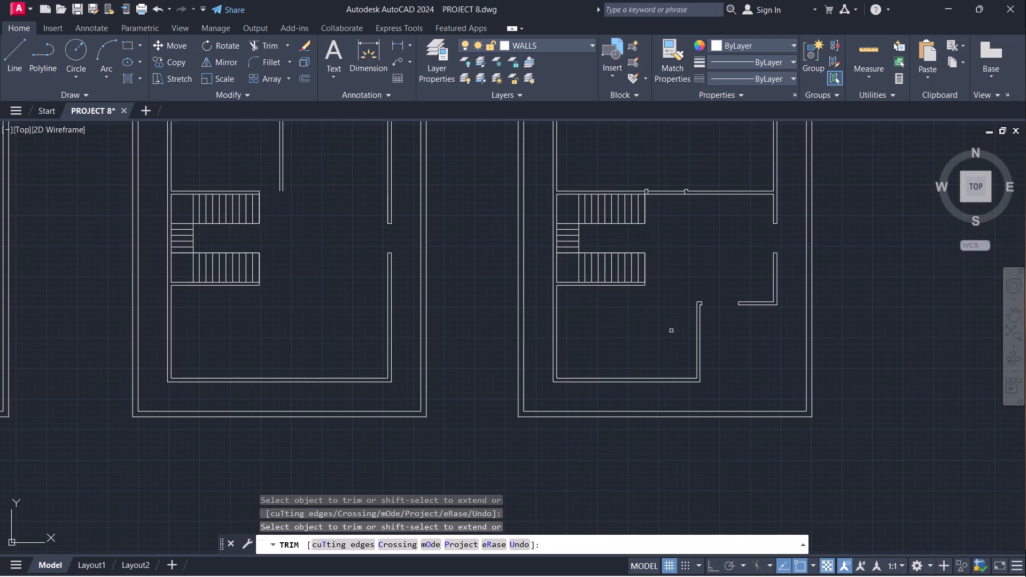
# Trim away the east wall of the room below the staircase, including the small stub at its upper end.
pyautogui.scroll(1, 672, 331)
pyautogui.moveTo(672, 331); pyautogui.dragTo(748, 344)
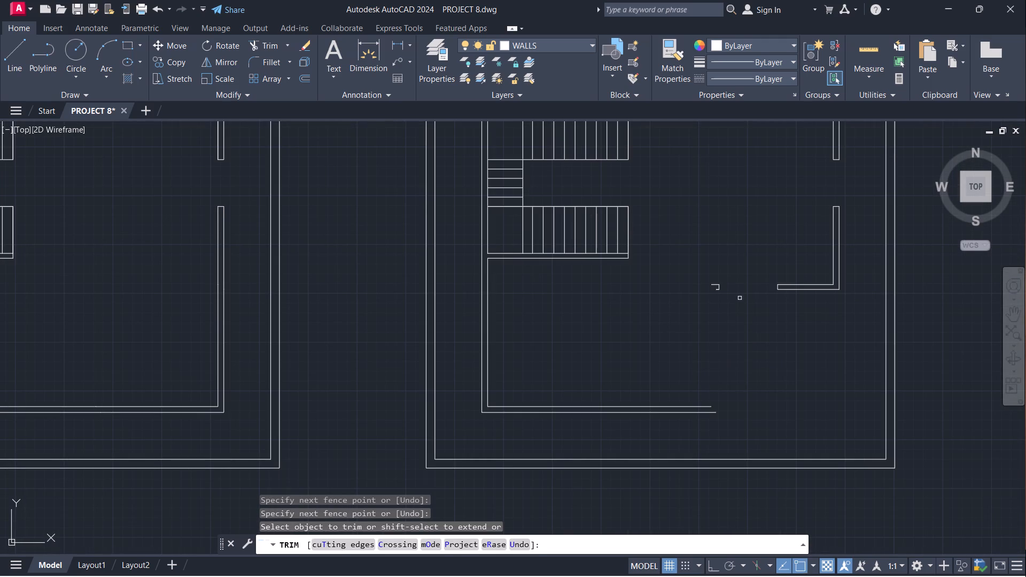
pyautogui.scroll(1, 740, 292)
pyautogui.click(703, 284)
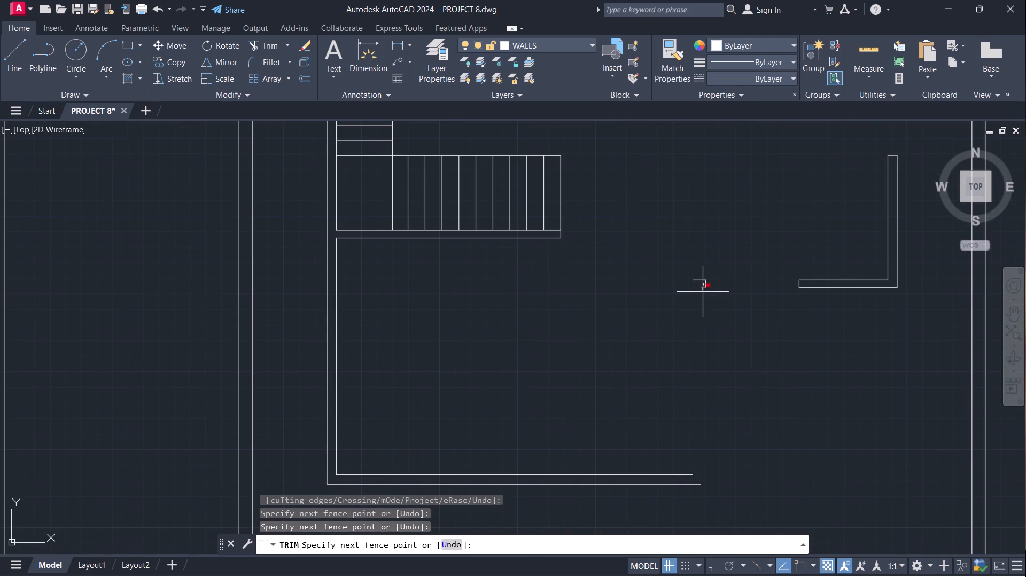
pyautogui.click(705, 290)
pyautogui.click(701, 279)
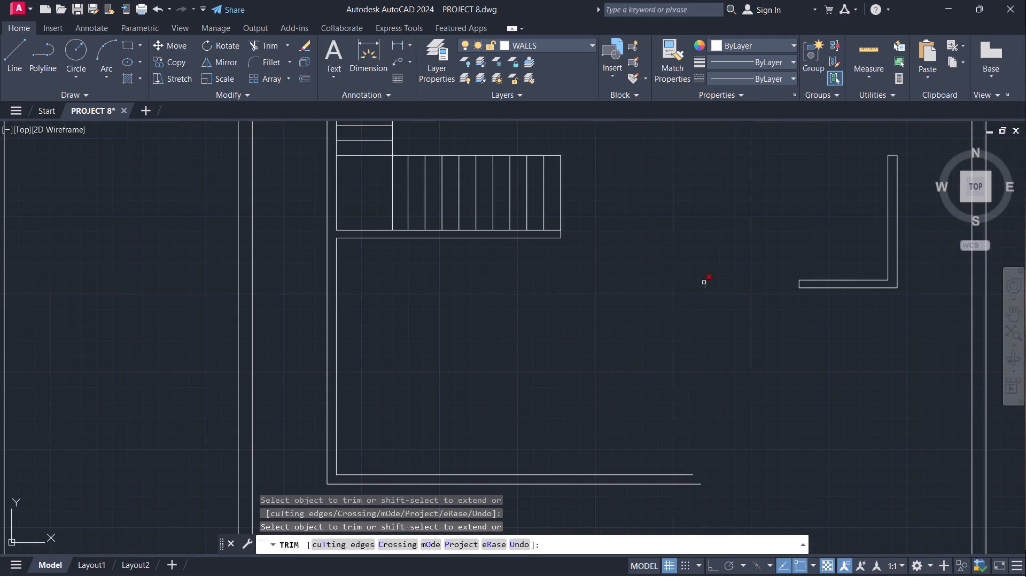
pyautogui.click(704, 283)
# Trim away the short horizontal wall and its end cap near the east outer wall of the easternmost plan.
pyautogui.scroll(-1, 690, 291)
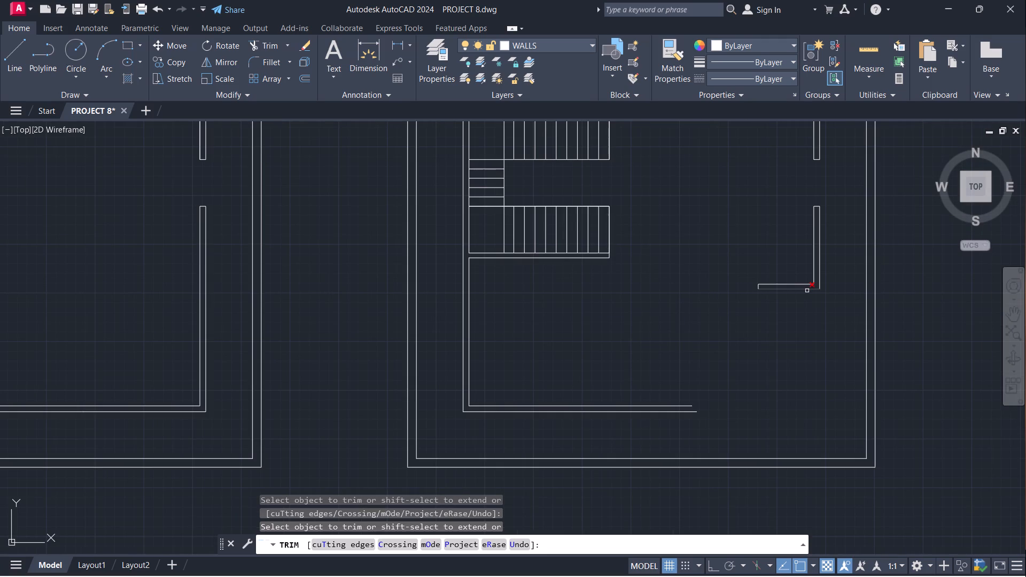
pyautogui.moveTo(793, 278); pyautogui.dragTo(792, 302)
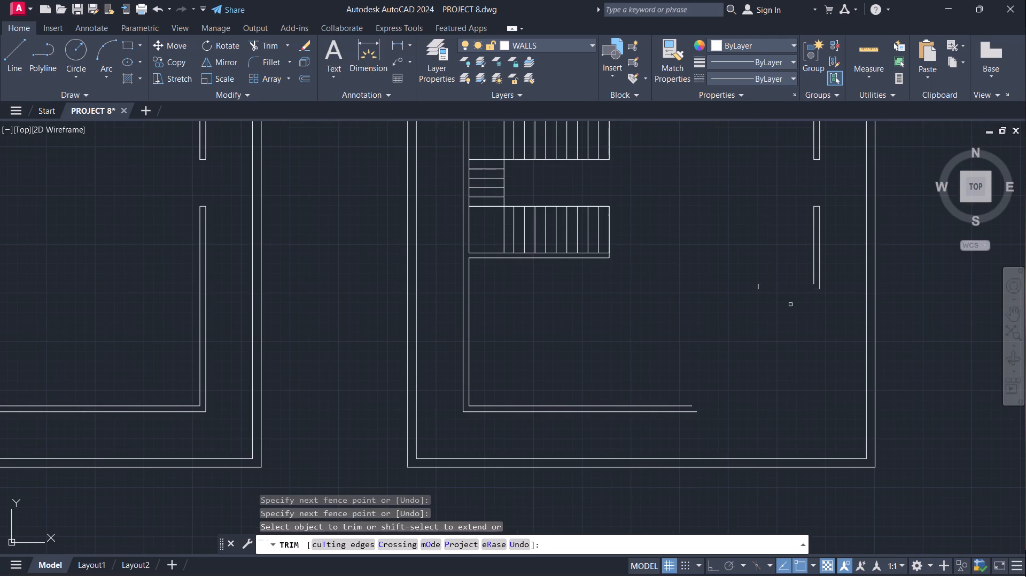
pyautogui.click(760, 286)
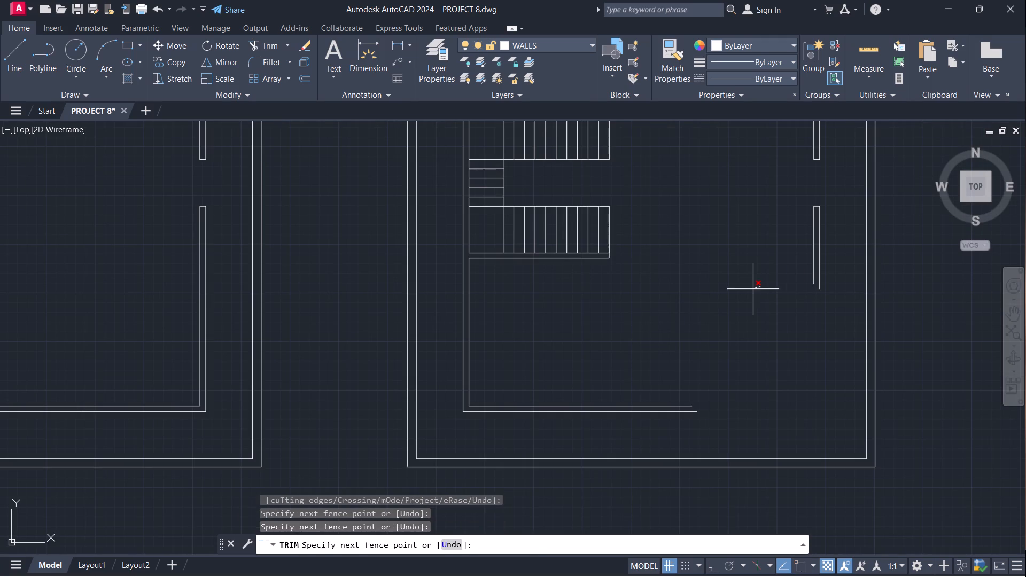
pyautogui.click(753, 289)
# Trim away the eastern door-jamb stub on the wall between the upper room and the hall in the easternmost plan.
pyautogui.scroll(-2, 726, 311)
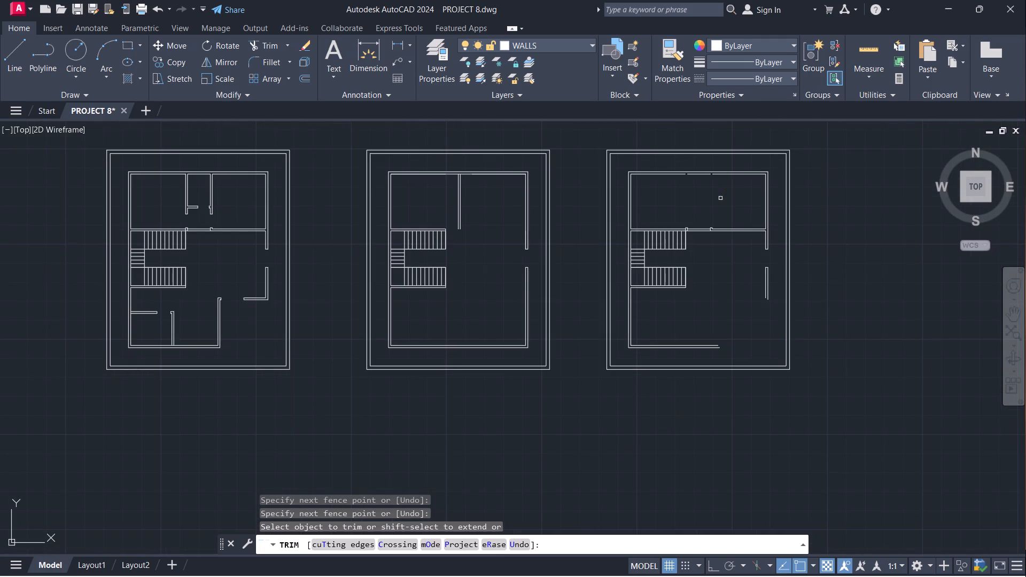
pyautogui.scroll(3, 719, 201)
pyautogui.scroll(2, 690, 276)
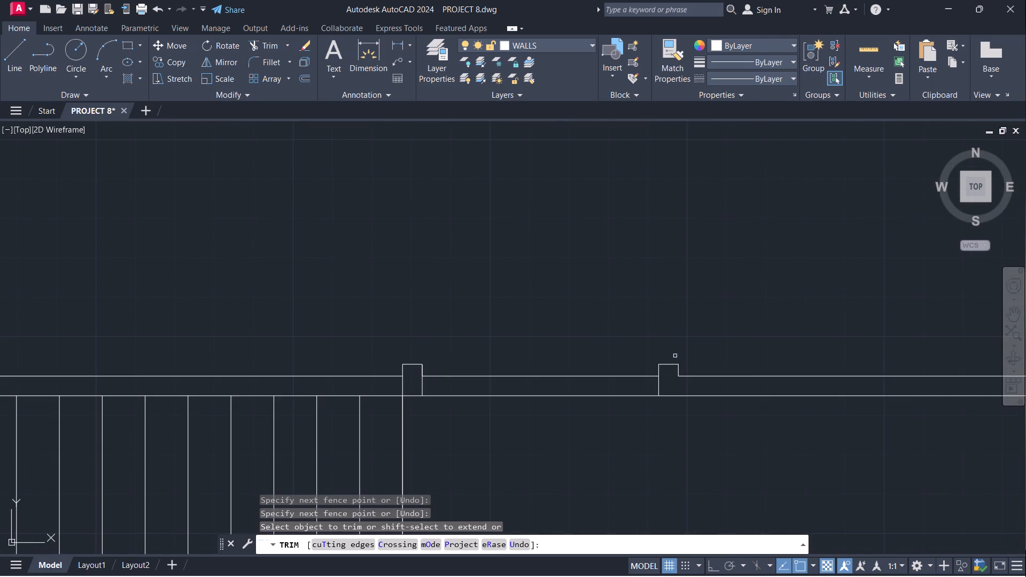
pyautogui.click(670, 362)
pyautogui.click(670, 371)
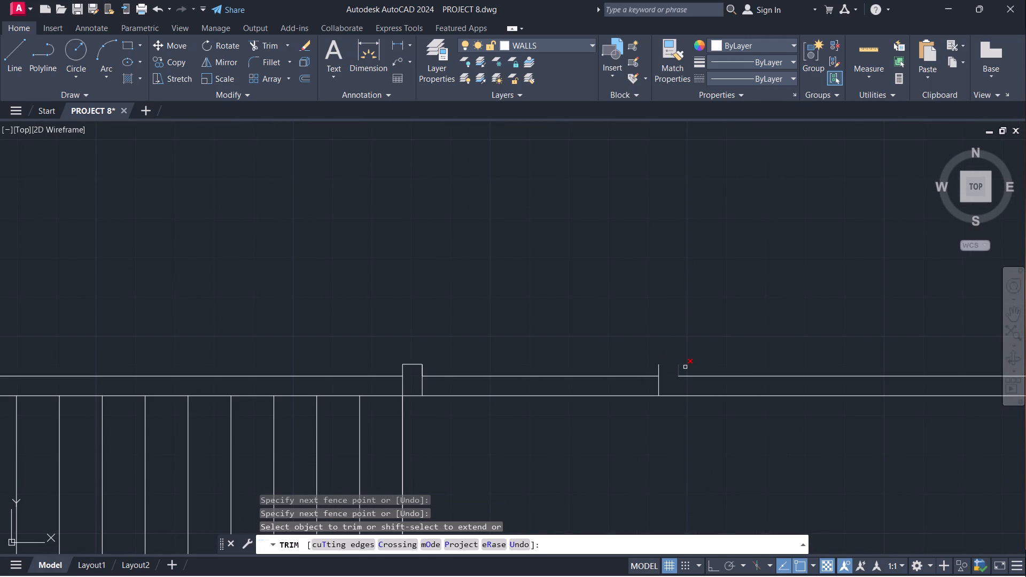
pyautogui.click(679, 368)
pyautogui.click(660, 368)
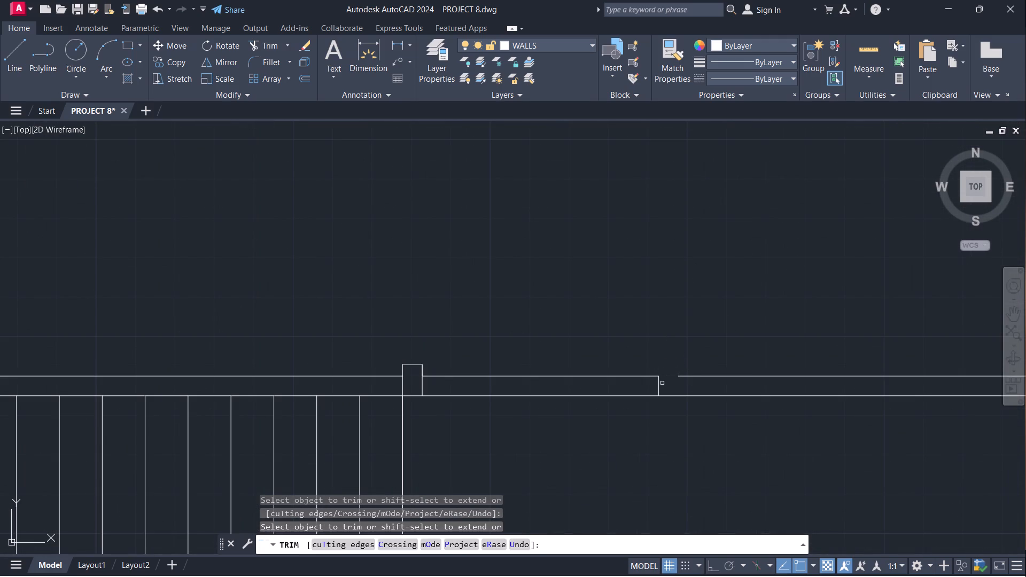
pyautogui.click(659, 384)
# Trim away the western door-jamb stub on the wall between the upper room and the hall in the easternmost plan.
pyautogui.moveTo(396, 383); pyautogui.dragTo(444, 381)
pyautogui.moveTo(418, 346); pyautogui.dragTo(413, 380)
pyautogui.click(420, 368)
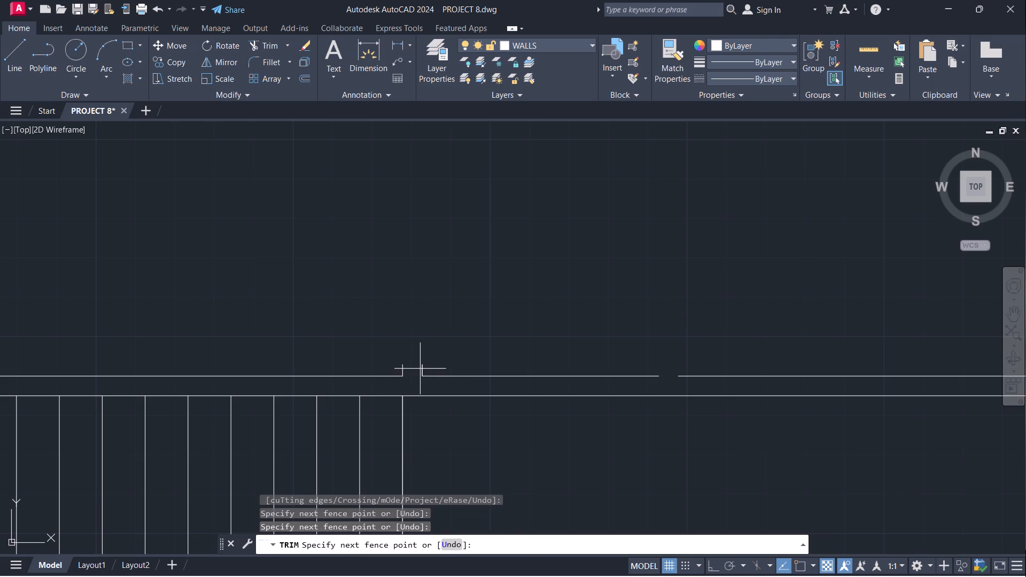
pyautogui.click(392, 366)
pyautogui.moveTo(434, 370); pyautogui.dragTo(411, 369)
# Extend the inner line of the north wall and the upper line of the upper-room/hall wall across their gaps.
pyautogui.scroll(-2, 551, 273)
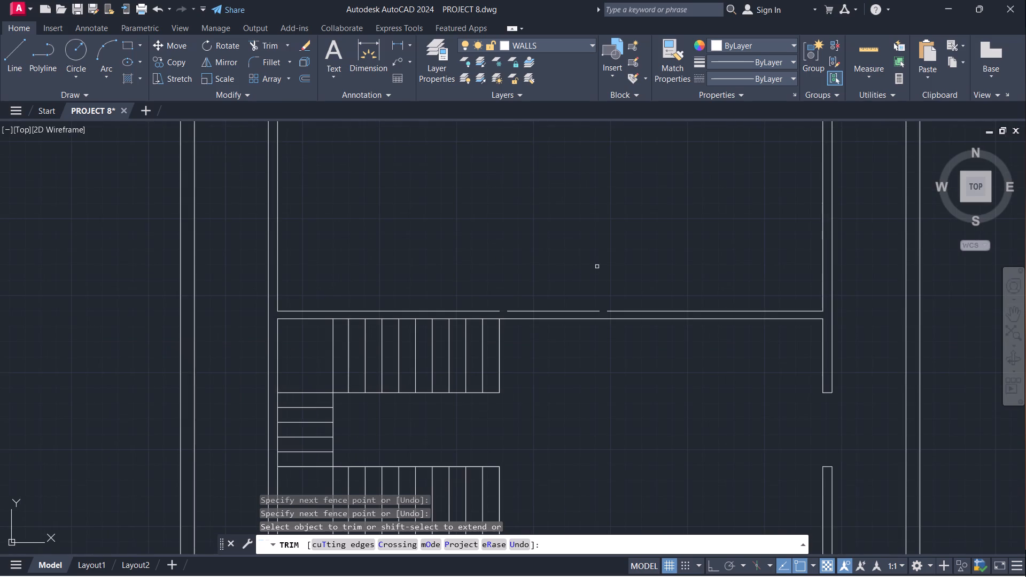
pyautogui.scroll(-2, 674, 266)
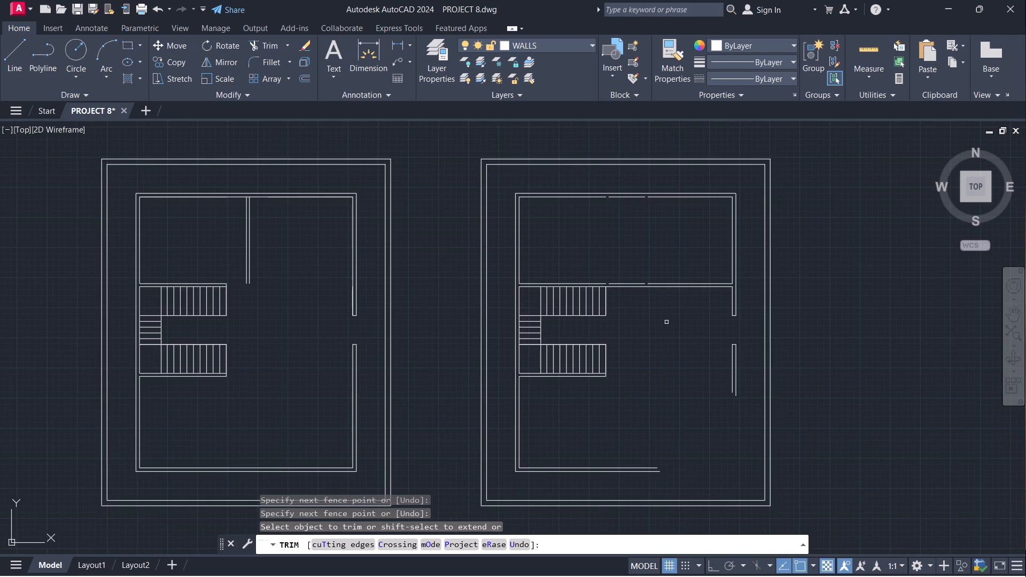
pyautogui.write('ex')
pyautogui.press('Return')
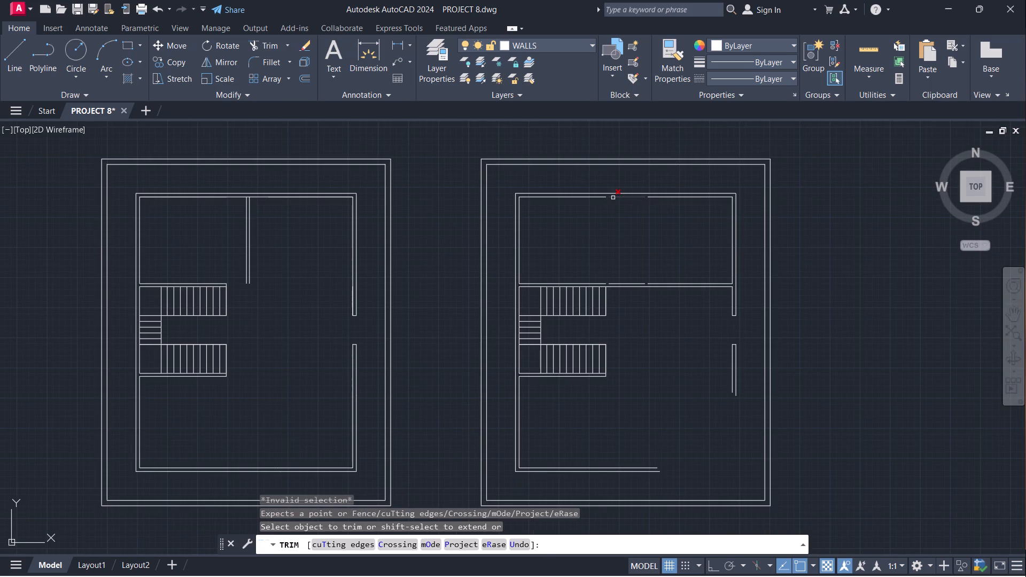
pyautogui.press('Escape')
pyautogui.write('ex')
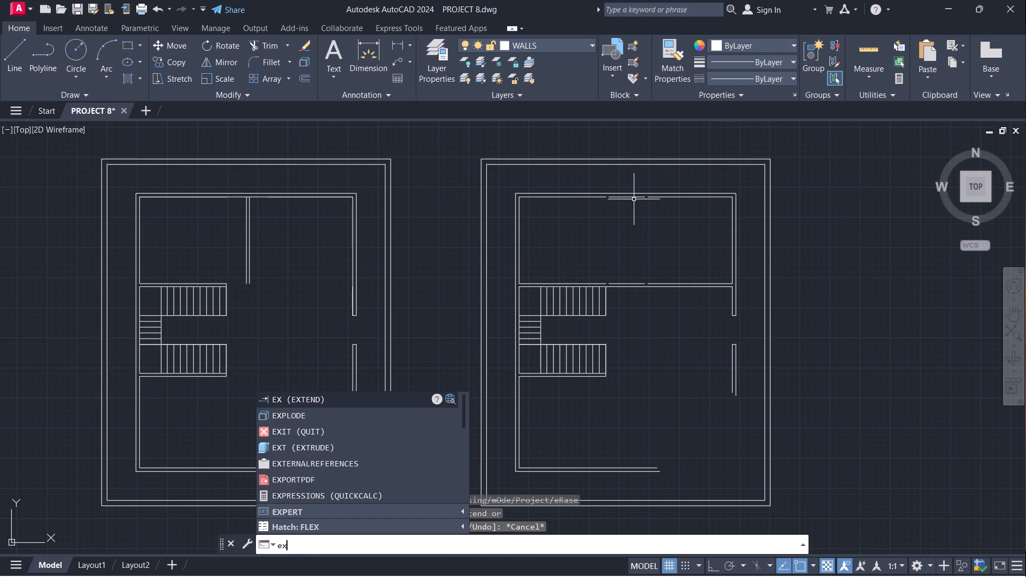
pyautogui.press('Return')
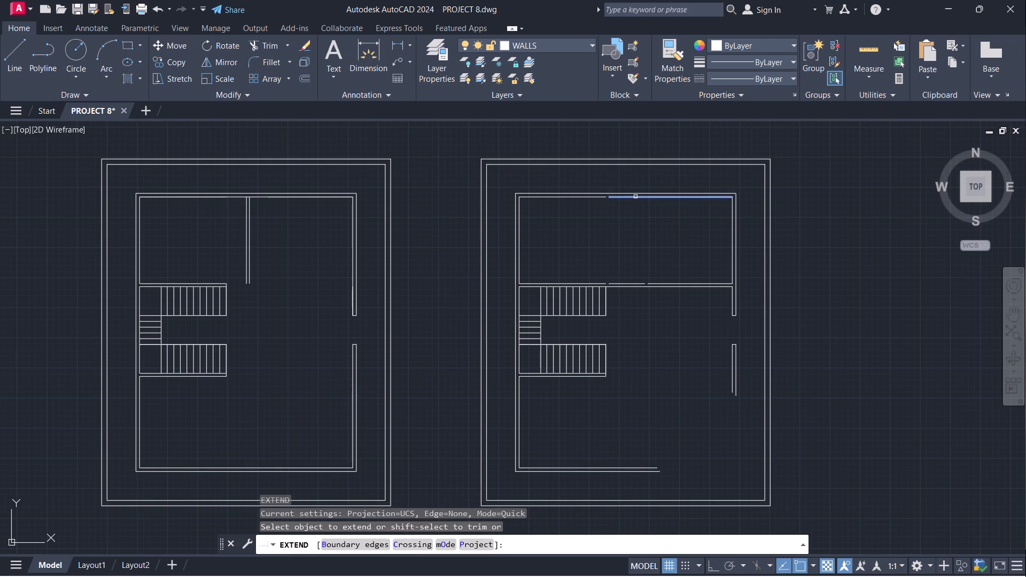
pyautogui.click(635, 197)
pyautogui.click(615, 196)
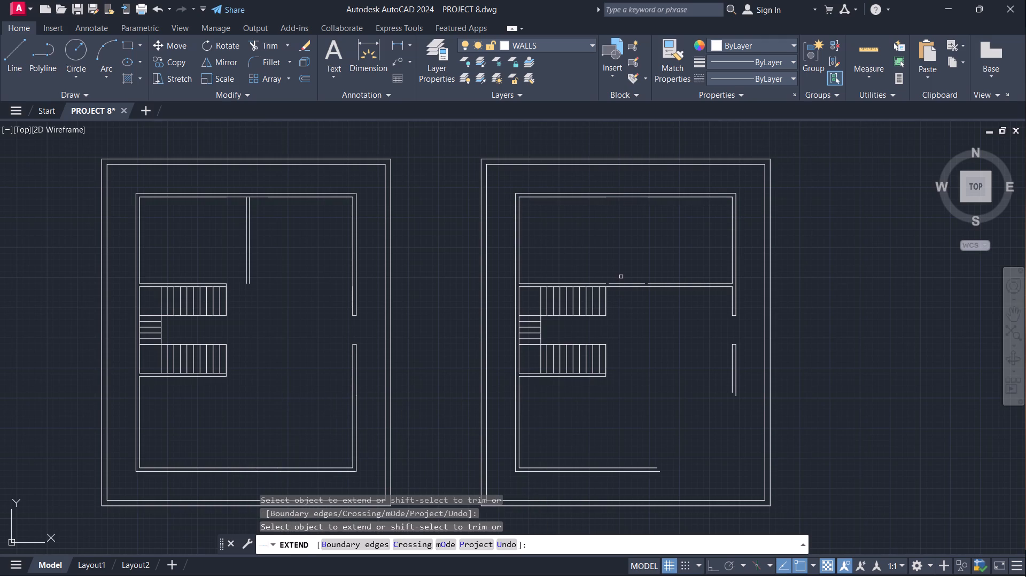
pyautogui.moveTo(618, 283); pyautogui.dragTo(623, 283)
pyautogui.click(628, 283)
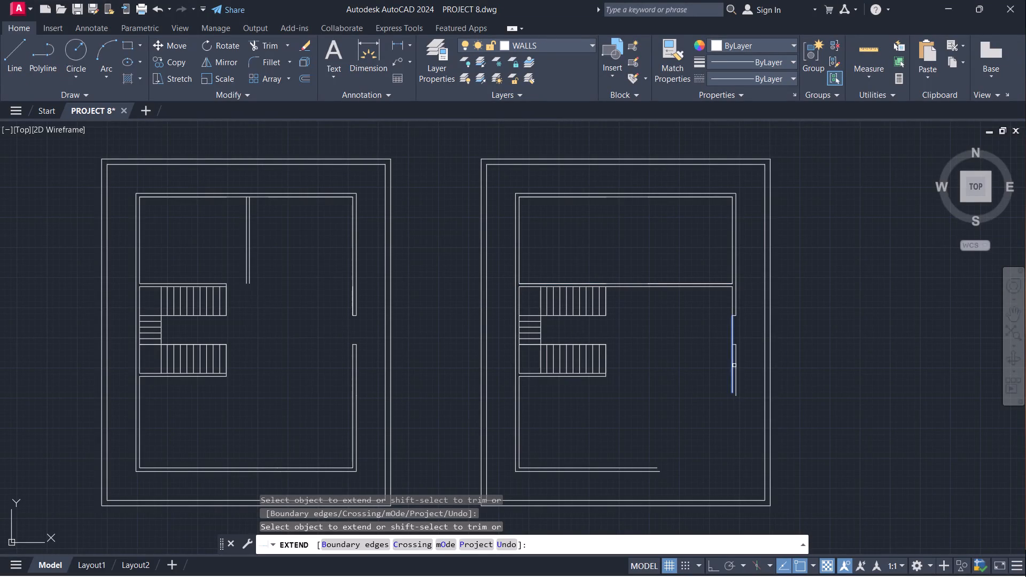
# Extend both lines of the easternmost plan's east wall upward across the hall opening.
pyautogui.scroll(-1, 693, 384)
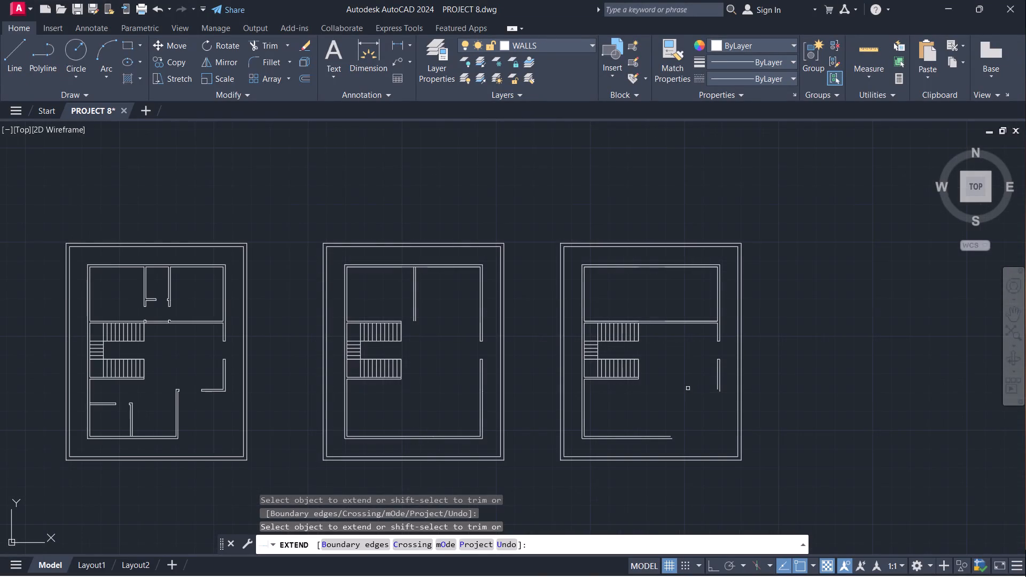
pyautogui.click(720, 372)
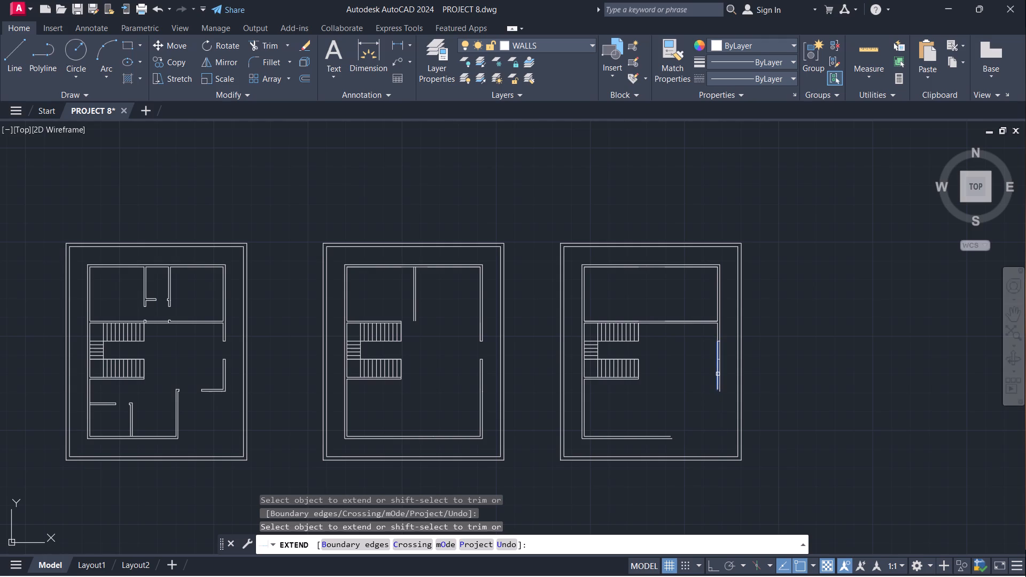
pyautogui.click(718, 374)
# Extend both south wall lines eastward and both east wall lines down to meet them in the easternmost plan.
pyautogui.scroll(-1, 732, 375)
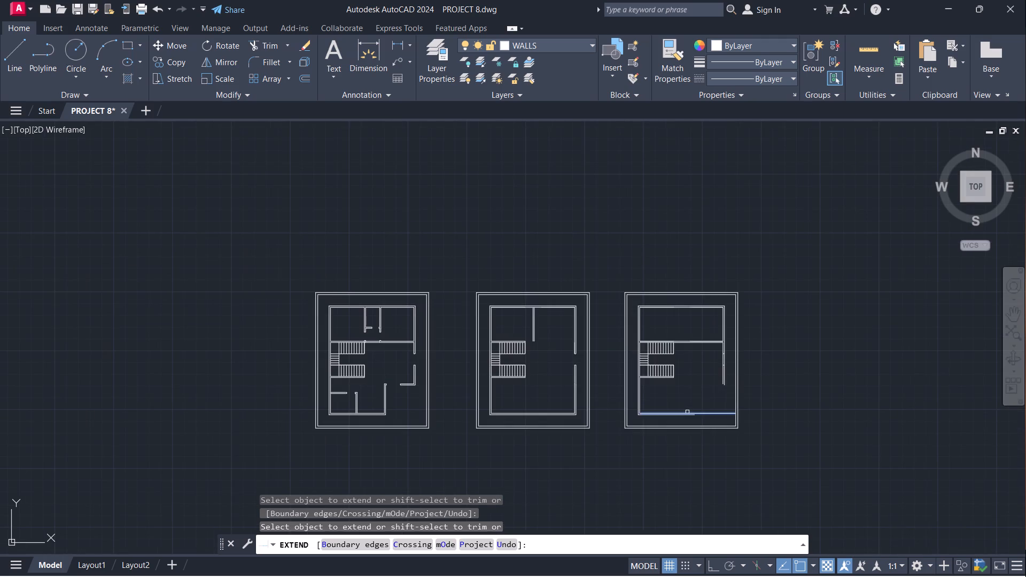
pyautogui.scroll(2, 687, 412)
pyautogui.click(690, 420)
pyautogui.click(690, 418)
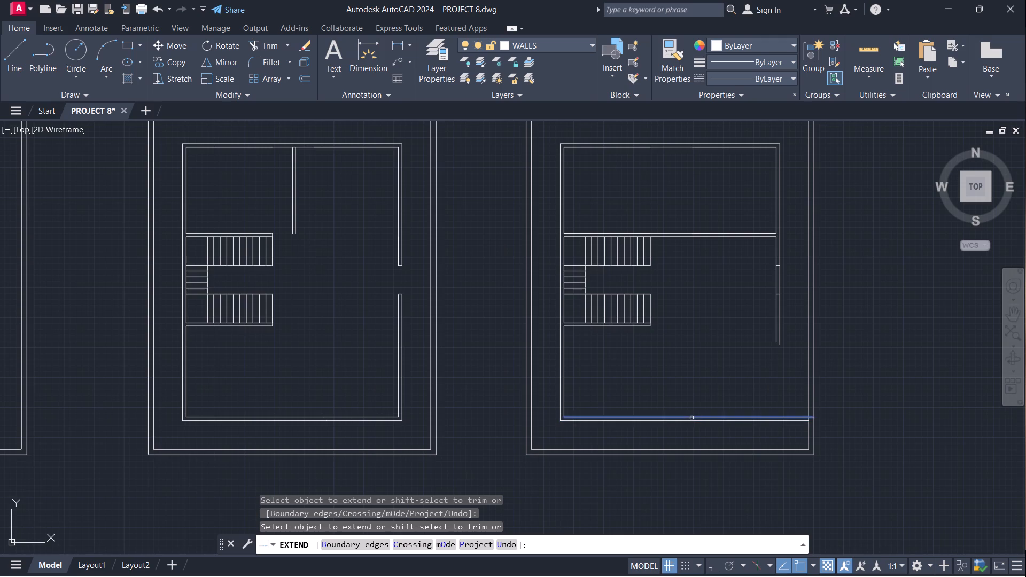
pyautogui.click(779, 333)
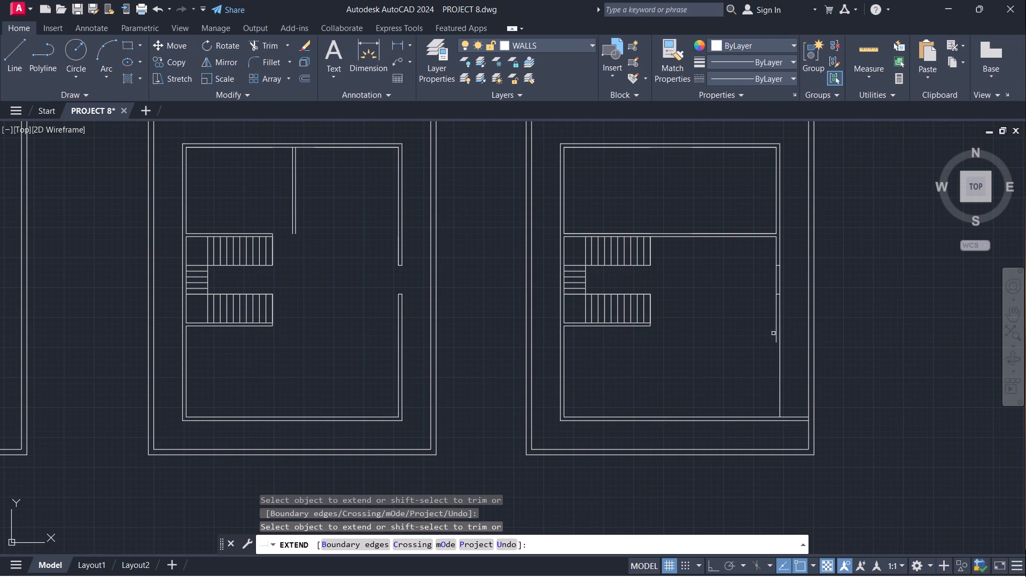
pyautogui.click(775, 332)
# Trim off the south wall lines that run past the east wall of the easternmost plan.
pyautogui.press('Escape')
pyautogui.write('tr')
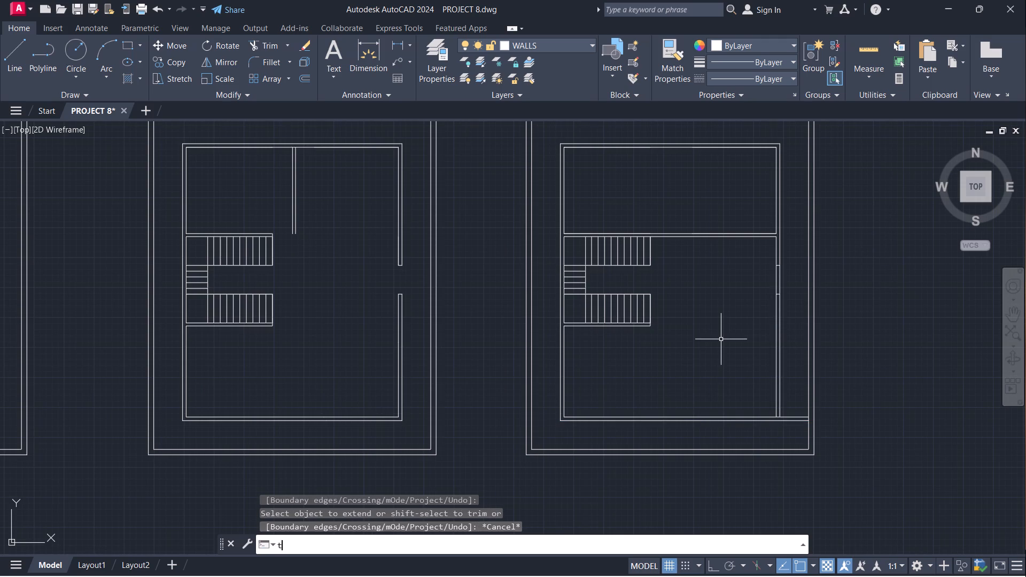
pyautogui.press('Return')
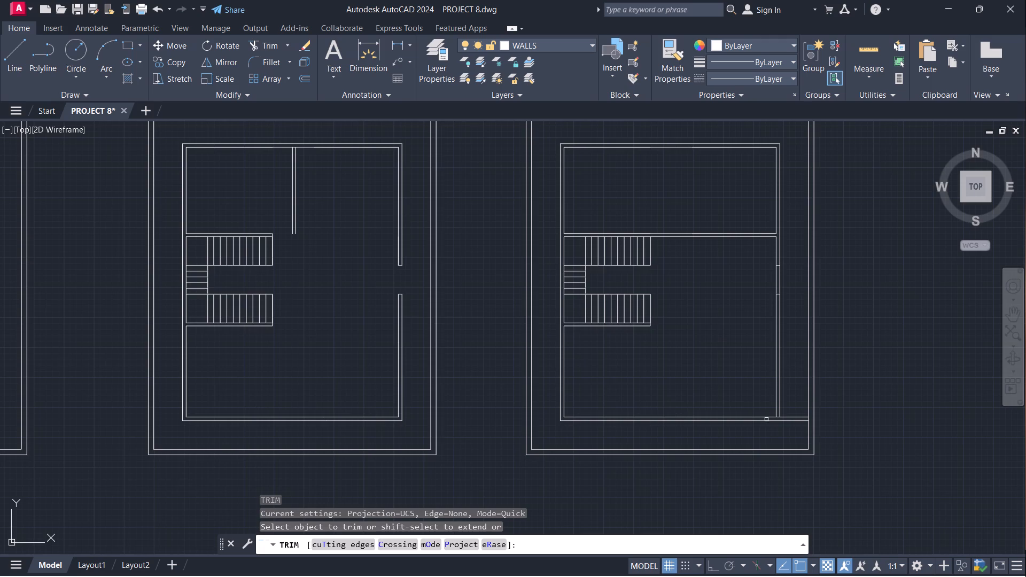
pyautogui.moveTo(788, 410); pyautogui.dragTo(788, 424)
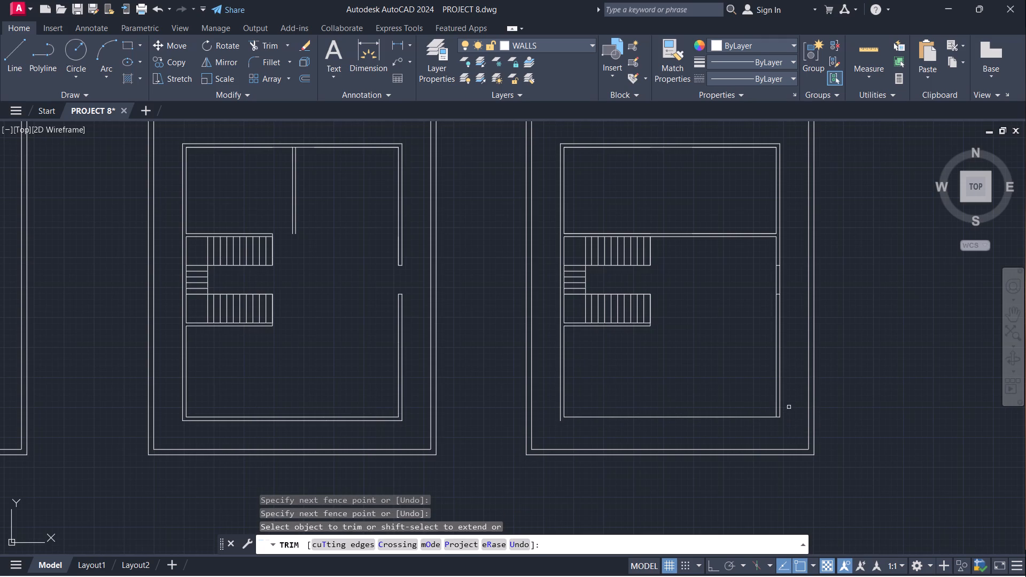
# Draw the outer south wall line with Ortho on, from the southwest outer corner to directly below the east wall's outer line.
pyautogui.press('l')
pyautogui.press('Return')
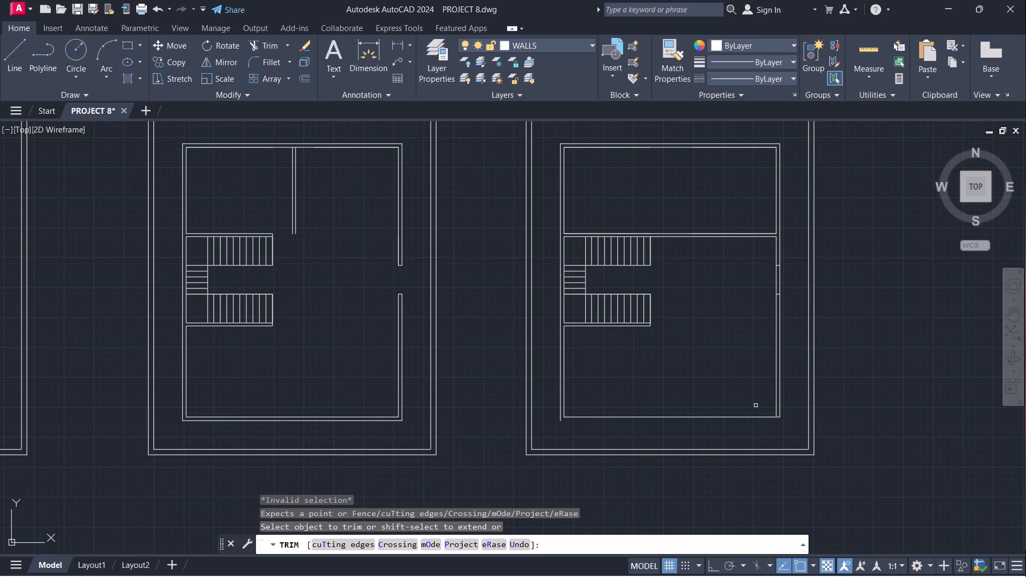
pyautogui.press('Escape')
pyautogui.press('l')
pyautogui.press('Return')
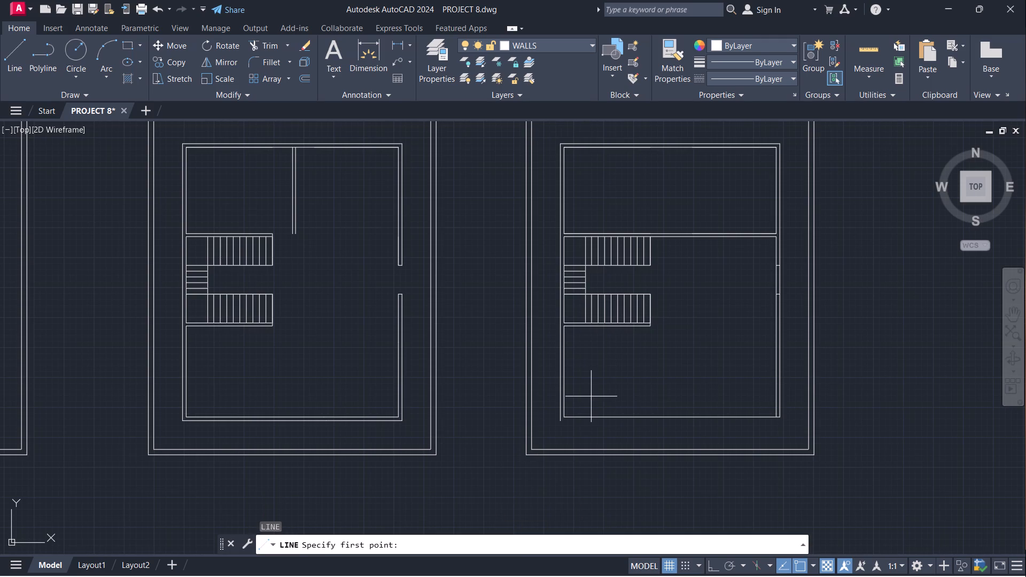
pyautogui.scroll(2, 571, 422)
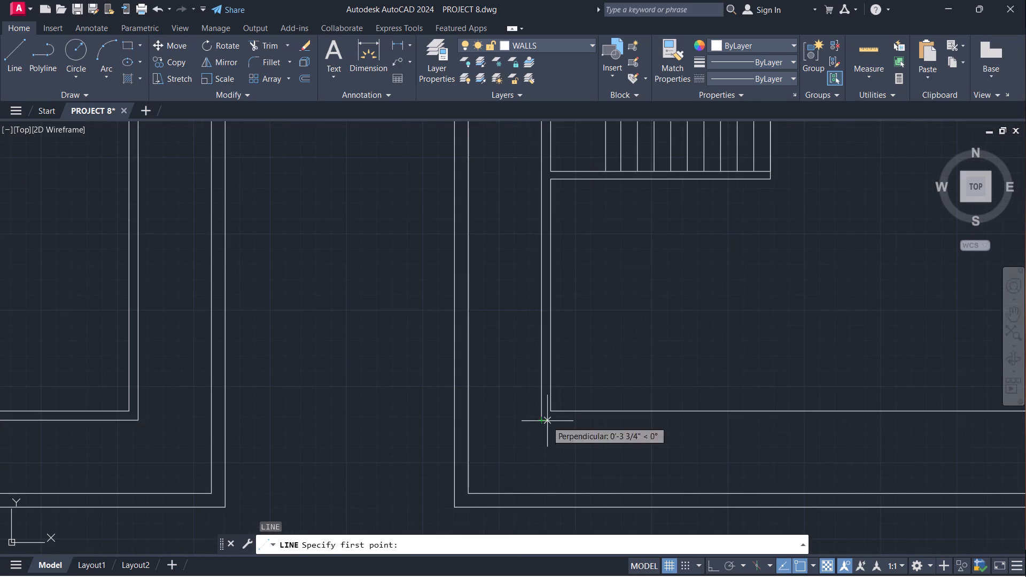
pyautogui.click(545, 422)
pyautogui.scroll(-1, 745, 419)
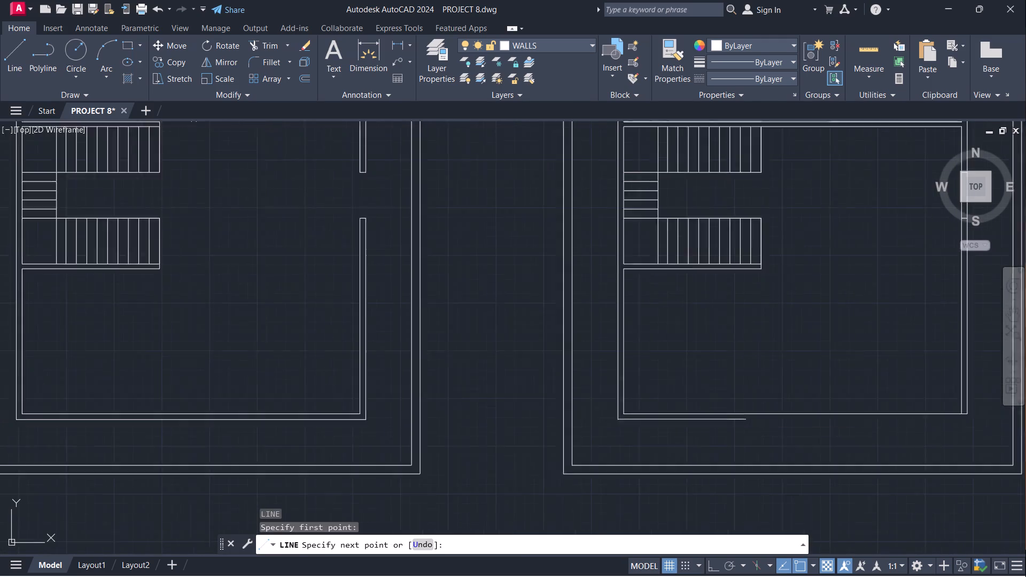
pyautogui.scroll(-1, 745, 419)
pyautogui.scroll(3, 885, 419)
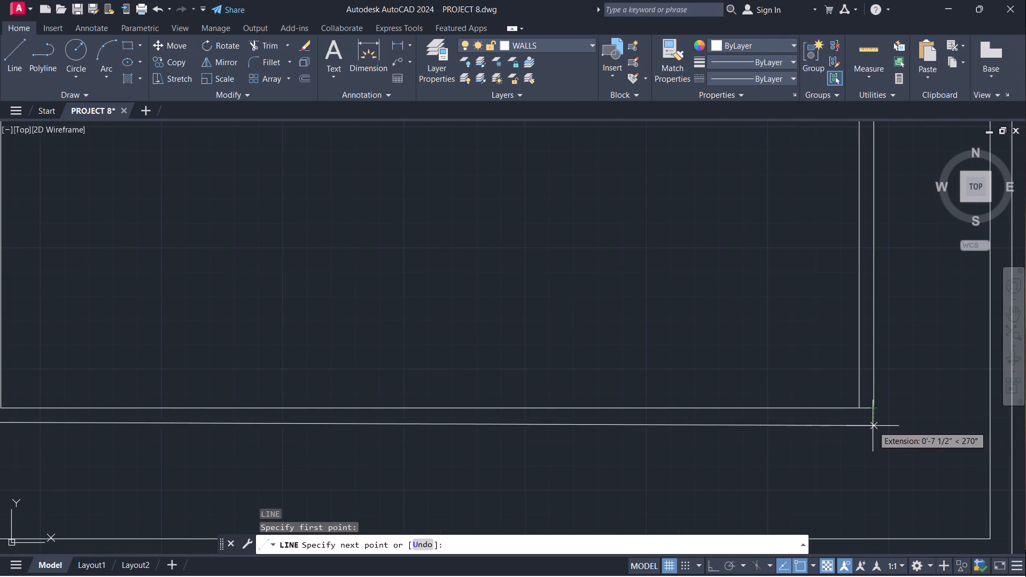
pyautogui.press('F8')
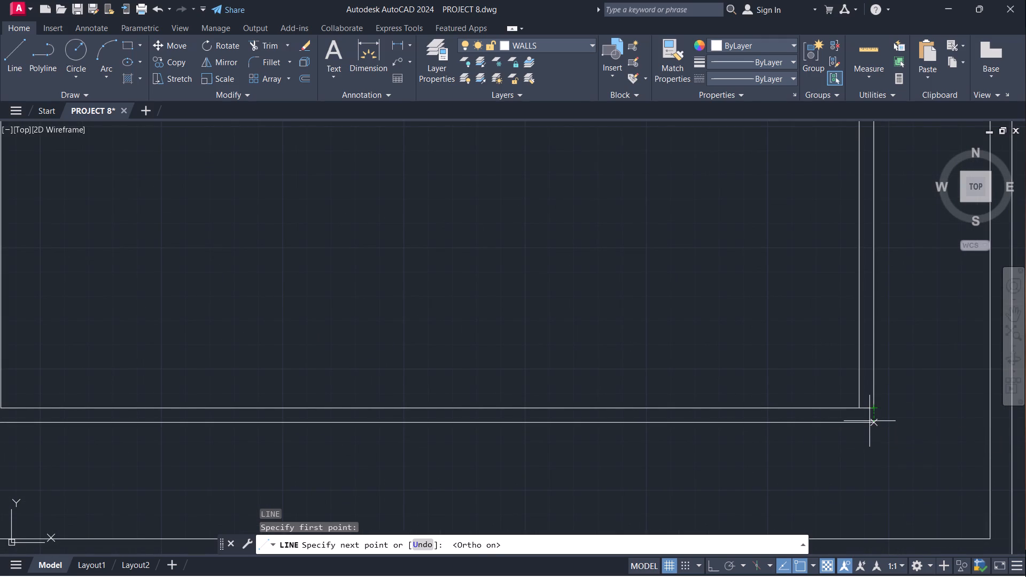
pyautogui.click(872, 425)
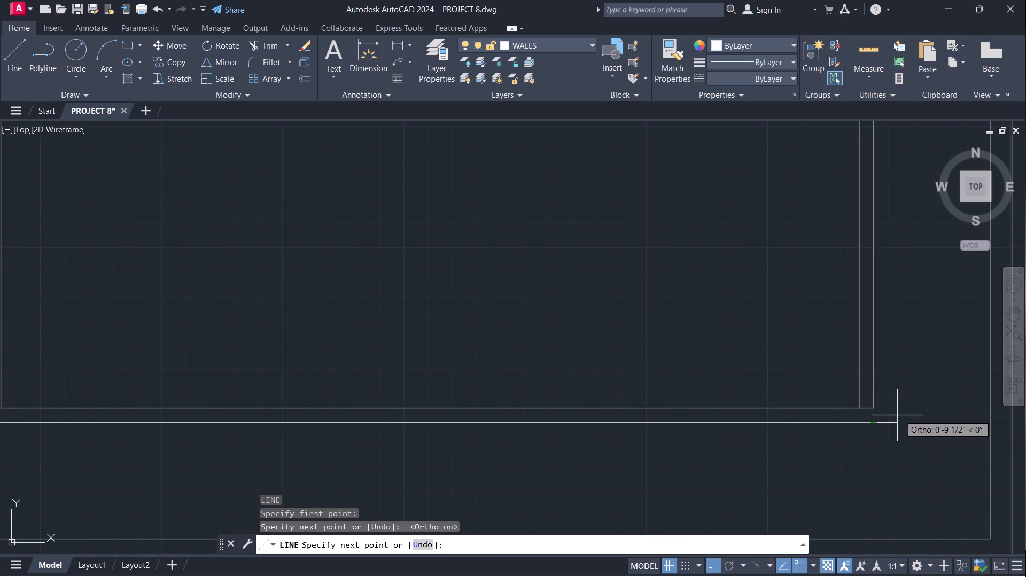
pyautogui.press('Escape')
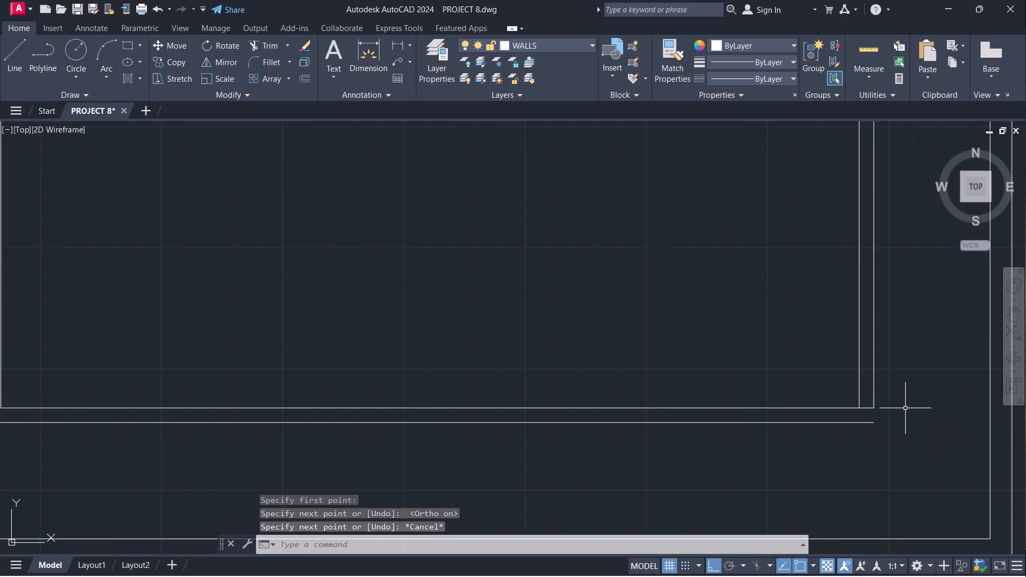
# Extend the outer east wall line down to the new outer south wall line.
pyautogui.write('ex')
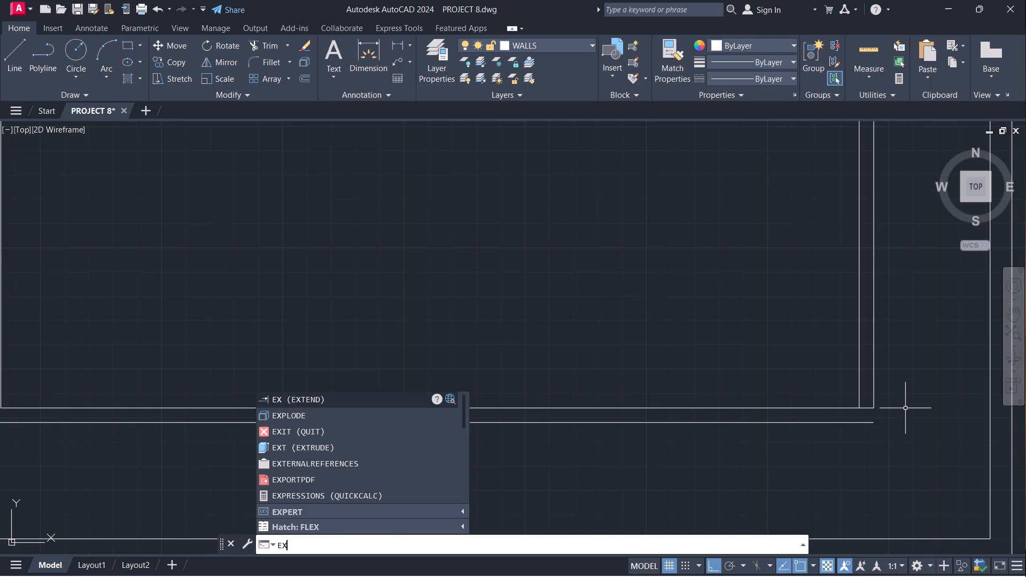
pyautogui.press('Return')
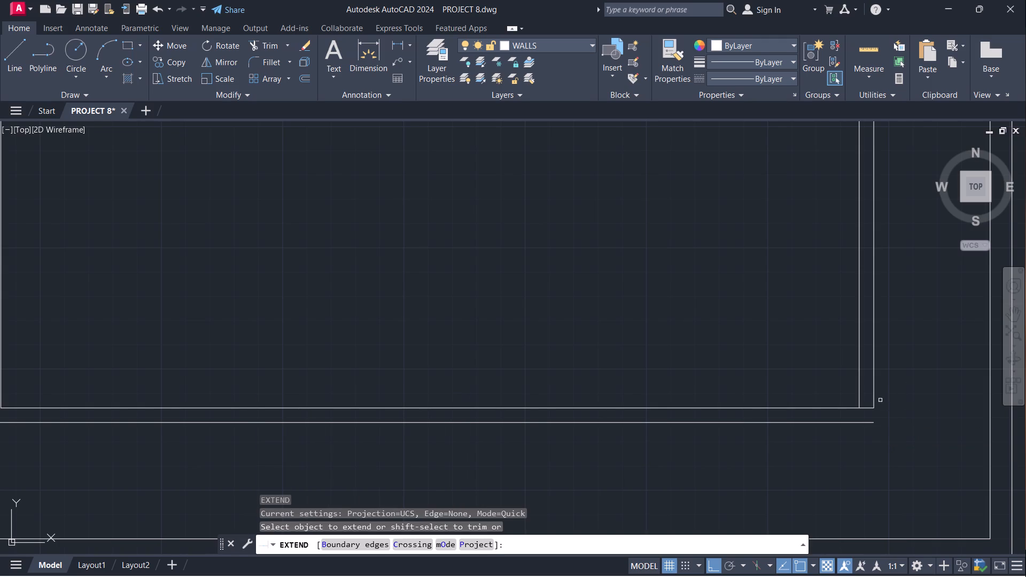
pyautogui.click(876, 398)
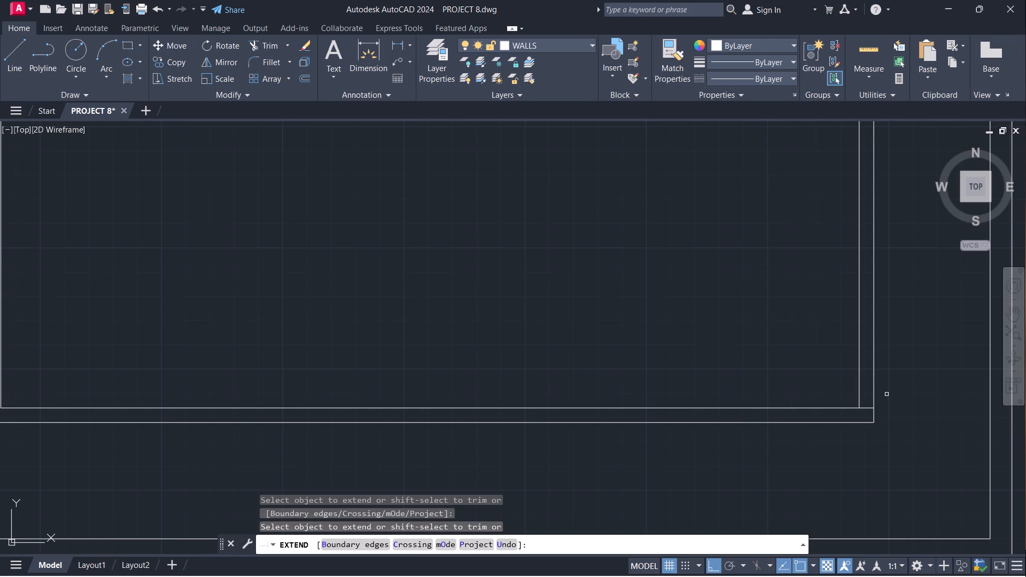
# Trim the inner south wall line where it crosses the east wall thickness at the southeast corner.
pyautogui.press('Escape')
pyautogui.write('tr')
pyautogui.press('Return')
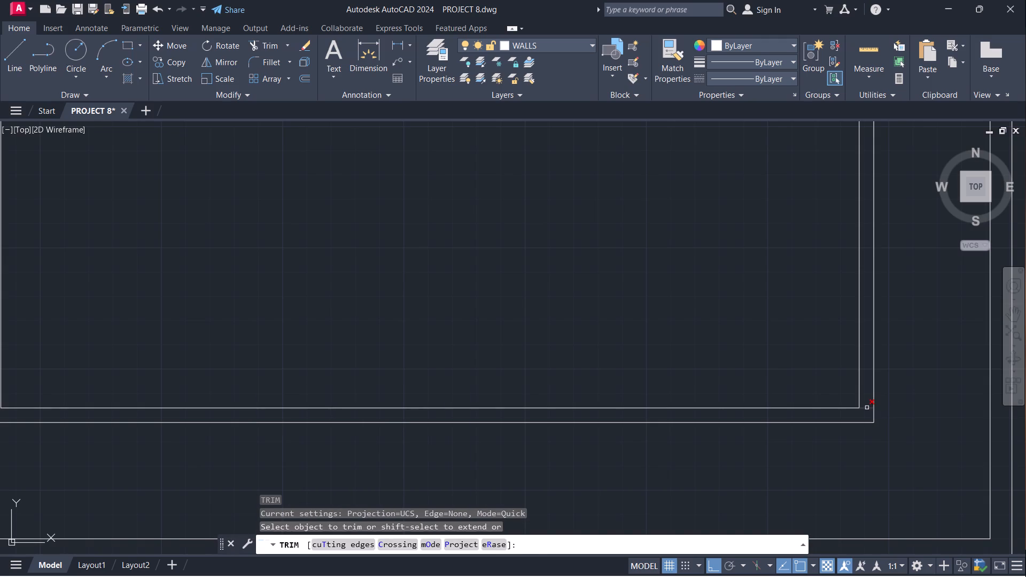
pyautogui.click(867, 408)
# Trim off the two short cross lines inside the east wall beside the staircase in the easternmost plan.
pyautogui.scroll(-2, 903, 350)
pyautogui.moveTo(910, 338); pyautogui.dragTo(739, 509, button='middle')
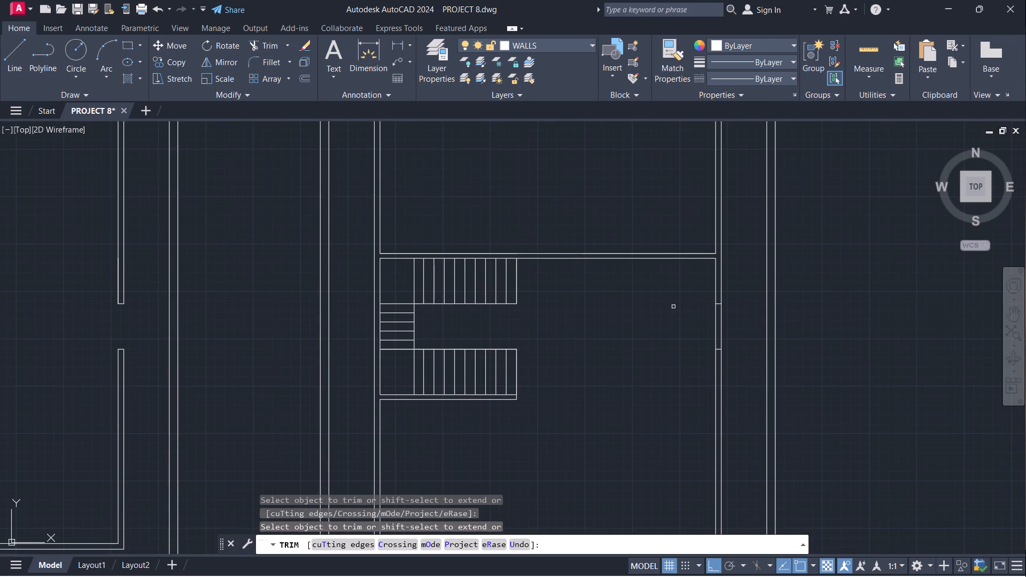
pyautogui.scroll(2, 730, 308)
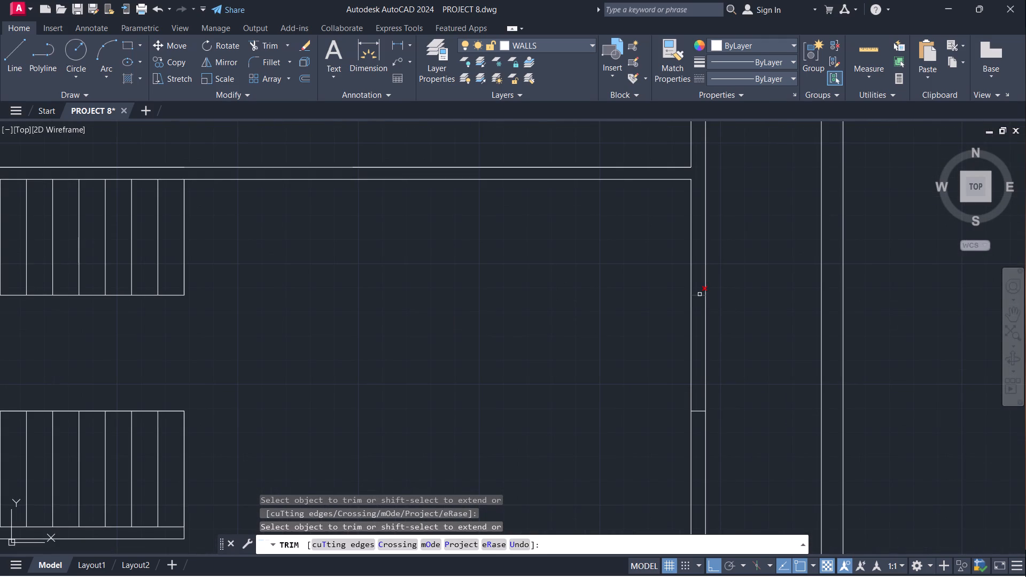
pyautogui.click(699, 295)
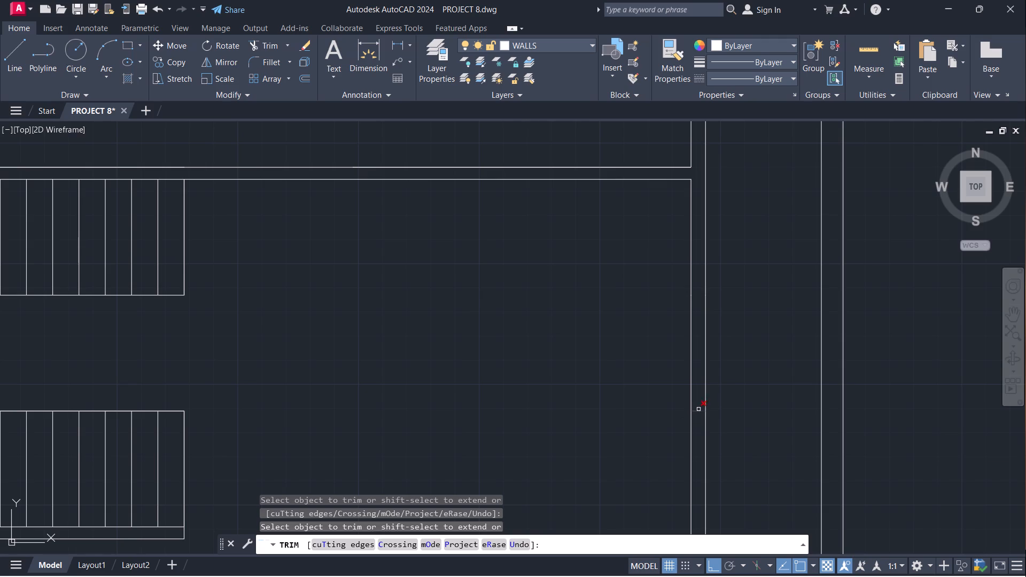
pyautogui.click(698, 409)
# Examine the three floor plans side by side, comparing their walls, partitions and openings, and end the Trim command.
pyautogui.scroll(-1, 745, 191)
pyautogui.scroll(-3, 615, 239)
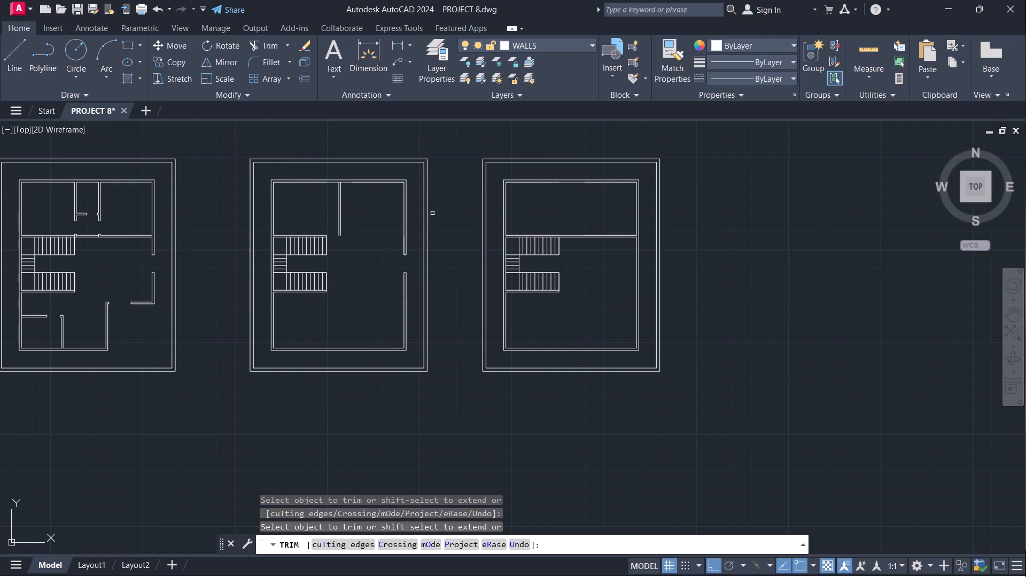
pyautogui.scroll(-1, 368, 249)
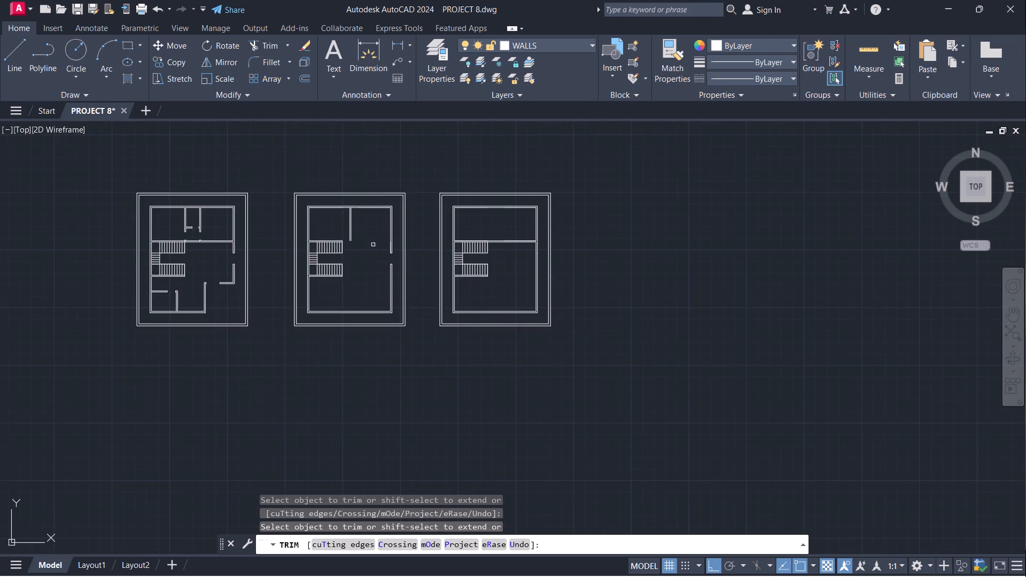
pyautogui.scroll(2, 373, 247)
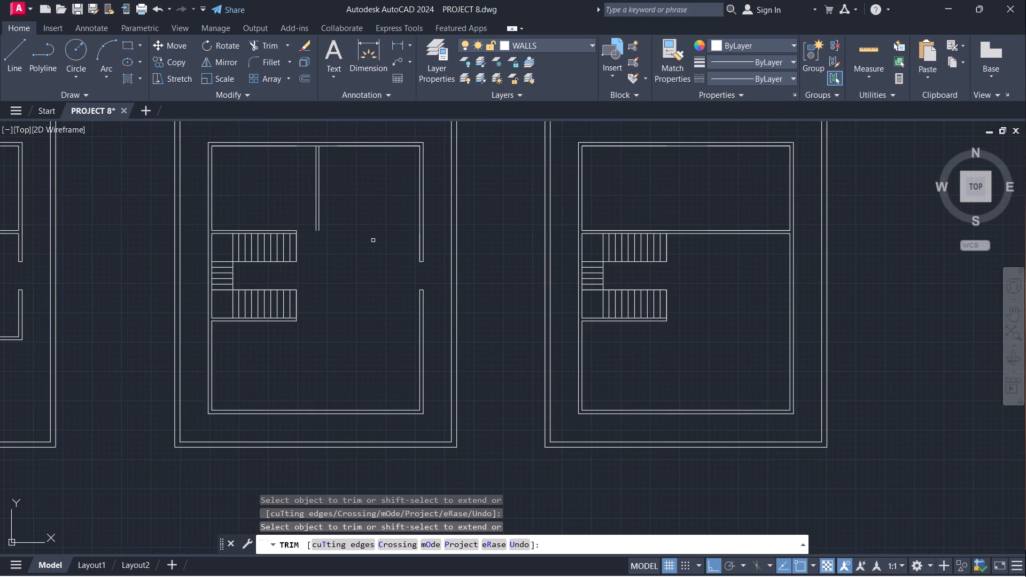
pyautogui.scroll(-1, 373, 240)
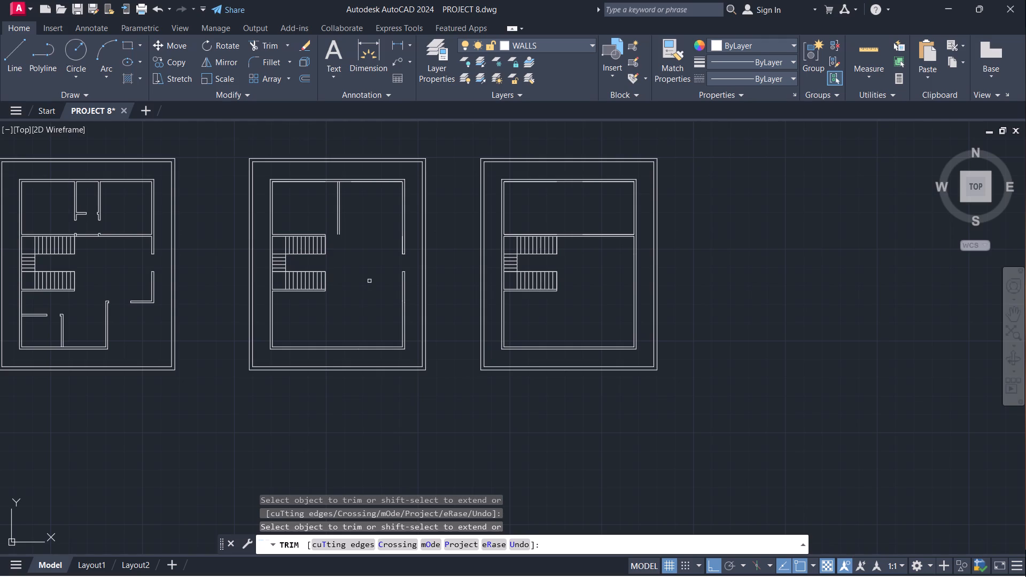
pyautogui.scroll(-1, 385, 260)
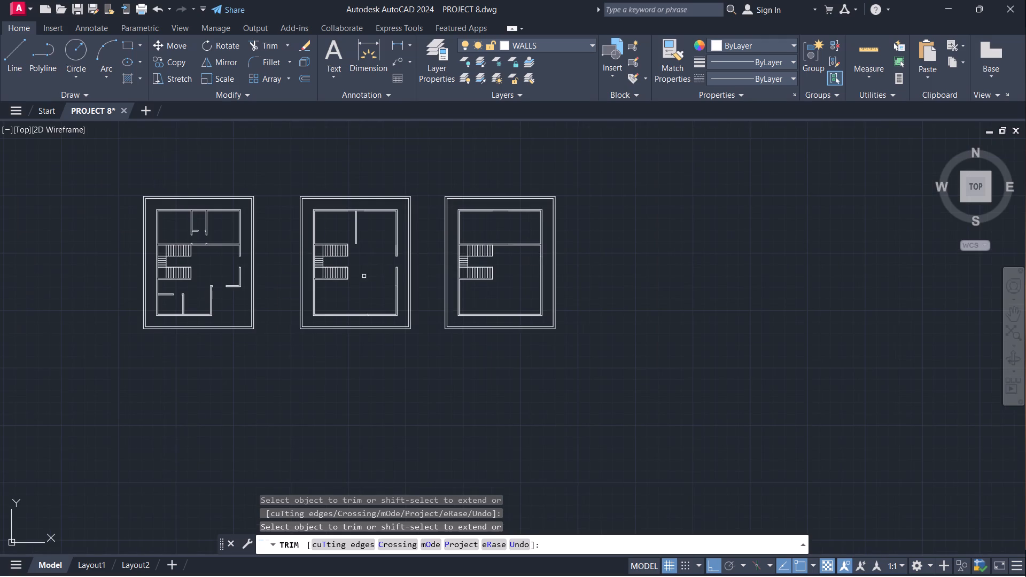
pyautogui.moveTo(364, 276); pyautogui.dragTo(504, 315, button='middle')
pyautogui.scroll(2, 333, 363)
pyautogui.scroll(2, 391, 310)
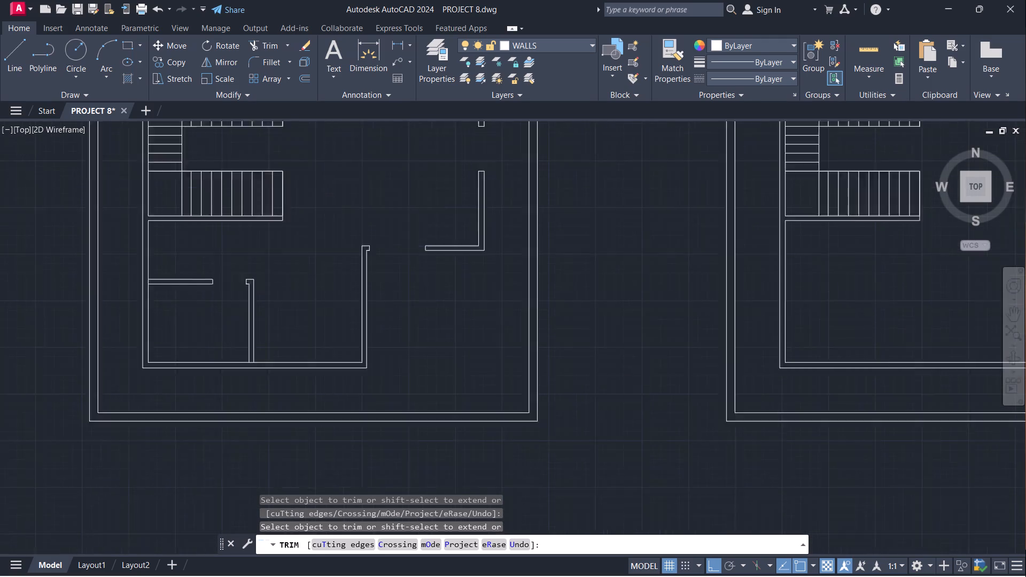
pyautogui.scroll(-2, 419, 293)
pyautogui.moveTo(438, 305); pyautogui.dragTo(430, 373, button='middle')
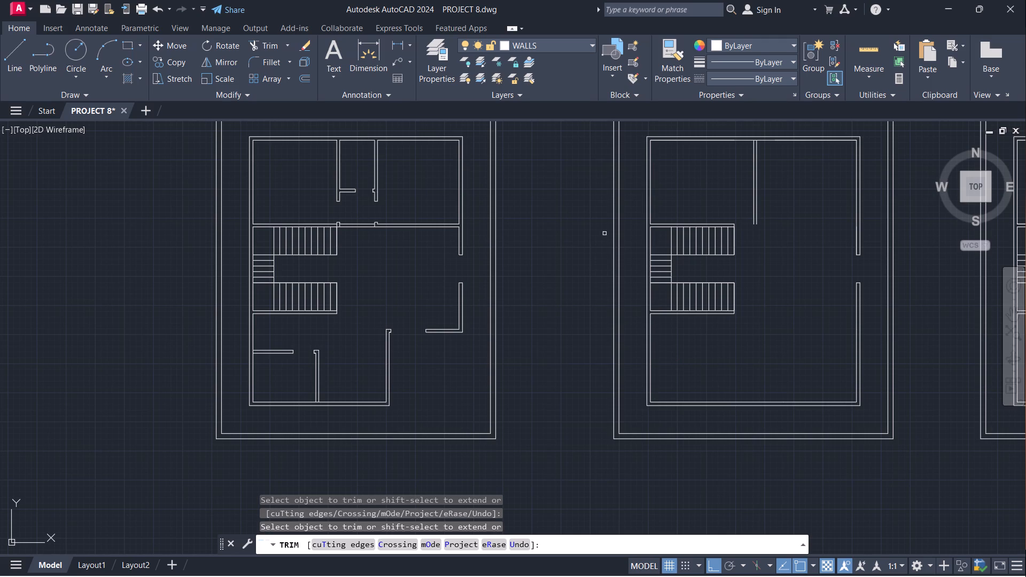
pyautogui.scroll(-2, 604, 233)
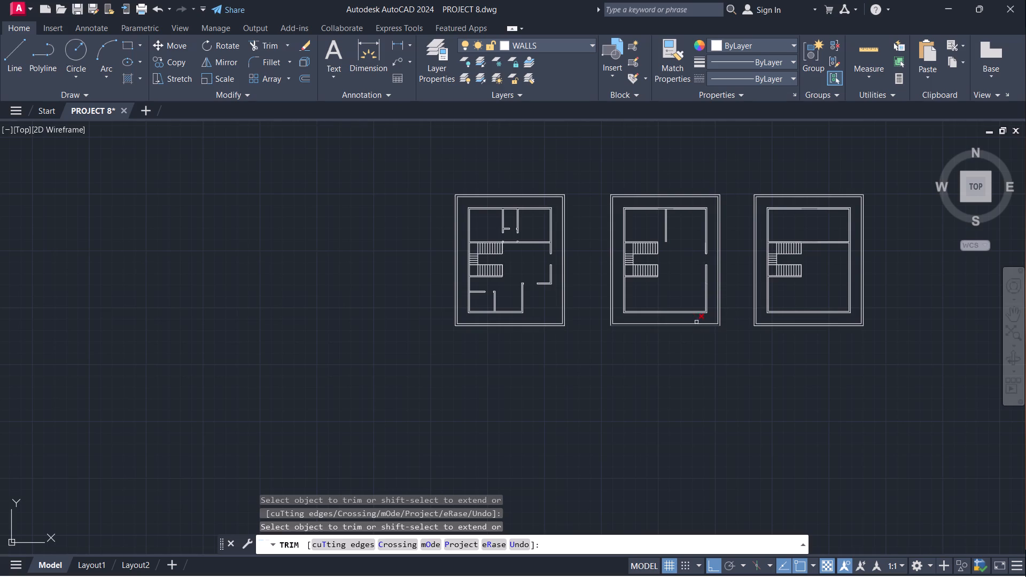
pyautogui.moveTo(710, 363); pyautogui.dragTo(649, 342, button='middle')
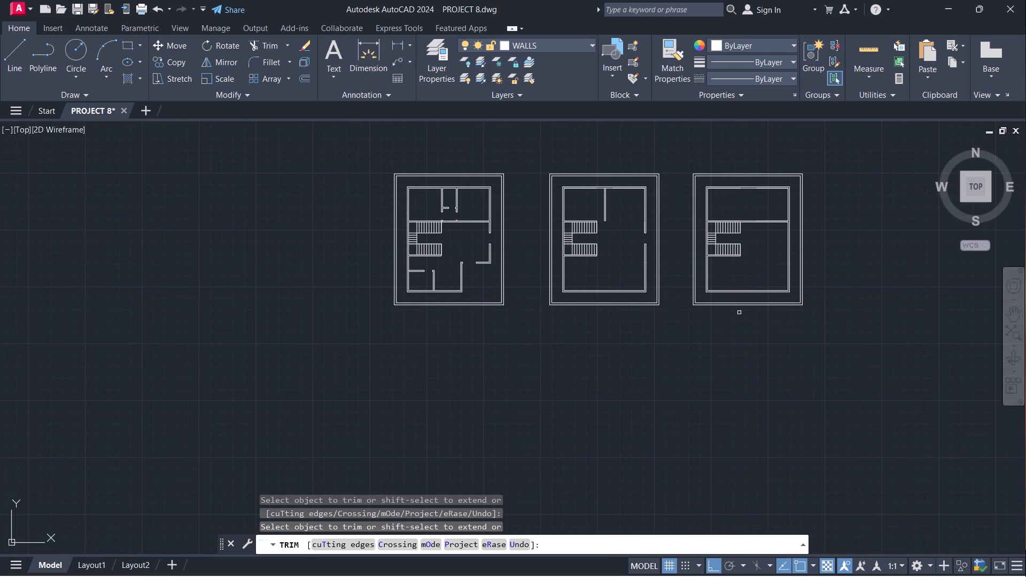
pyautogui.moveTo(722, 321); pyautogui.dragTo(686, 376, button='middle')
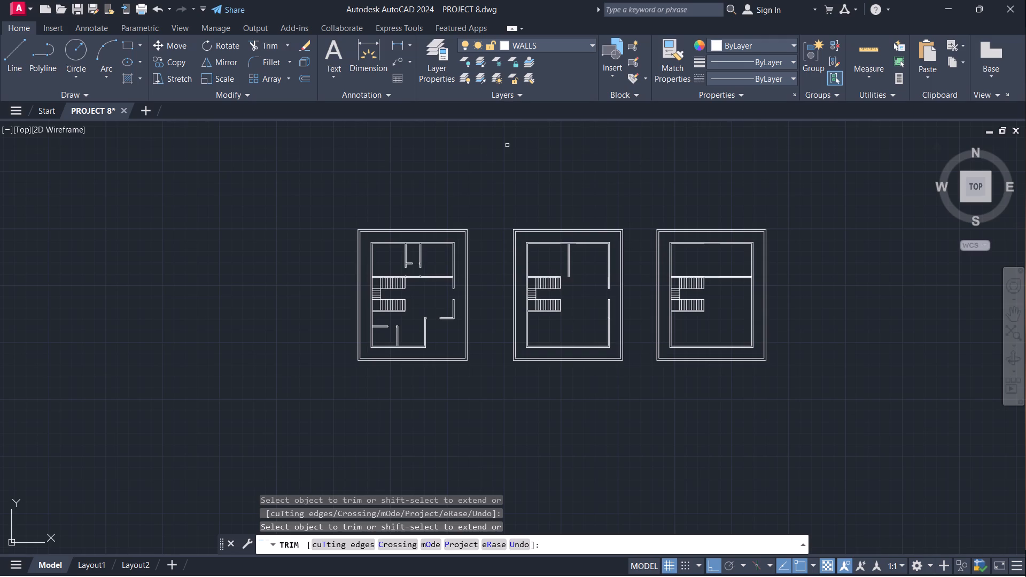
pyautogui.press('Escape')
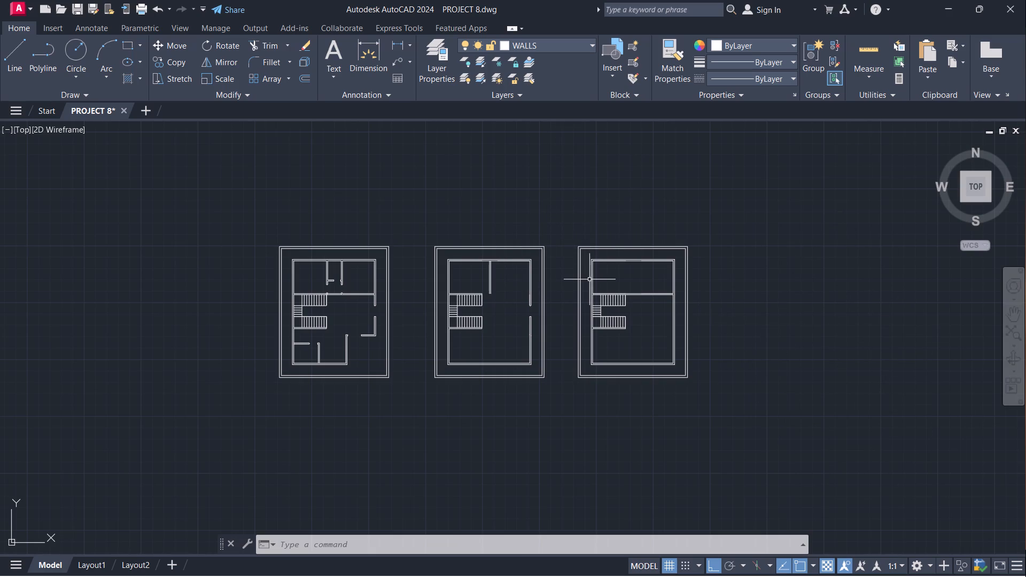
# Draw a short line closing the open south end of the north partition in the middle plan.
pyautogui.scroll(2, 490, 286)
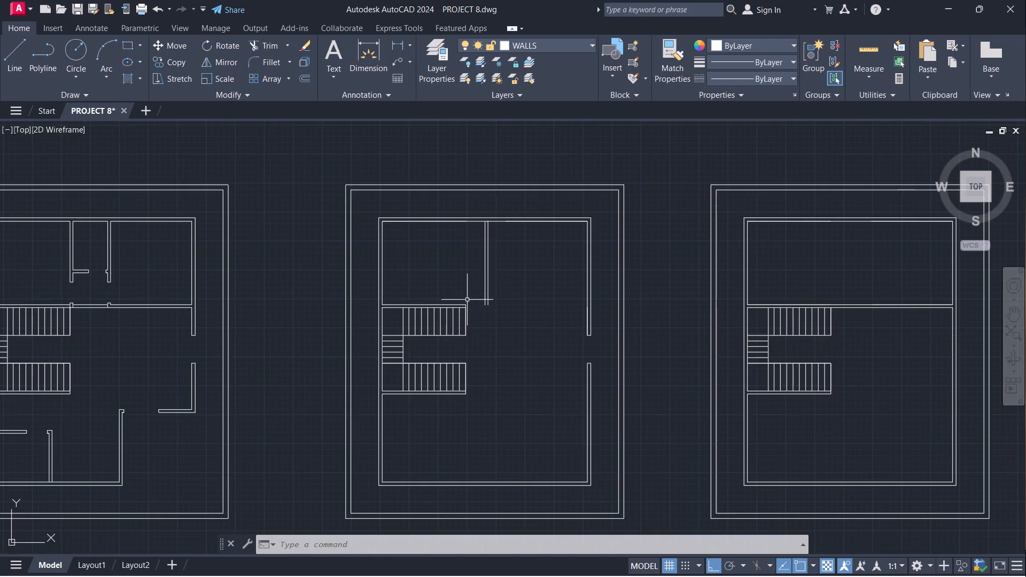
pyautogui.scroll(2, 465, 301)
pyautogui.scroll(2, 510, 308)
pyautogui.press('l')
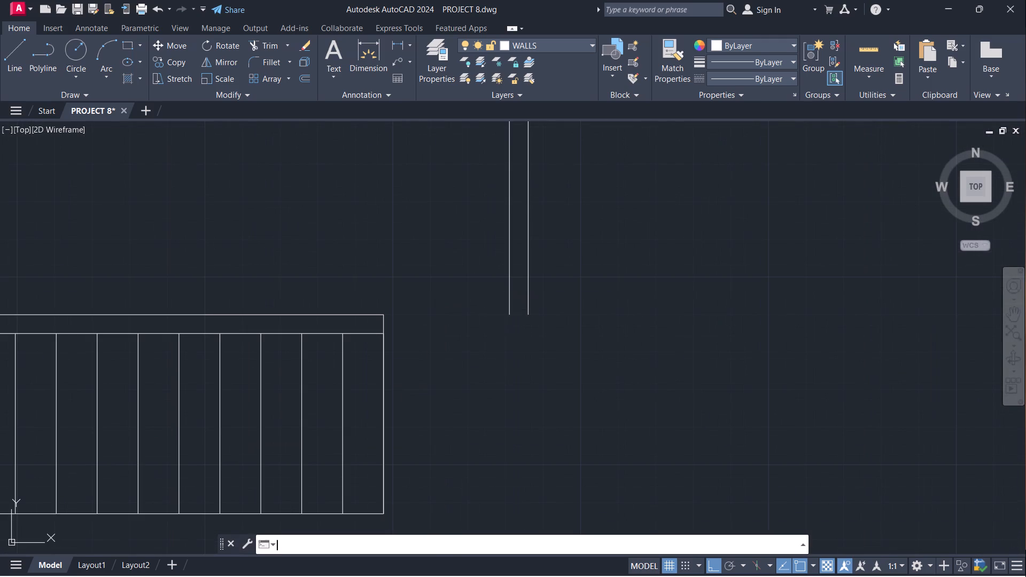
pyautogui.press('Return')
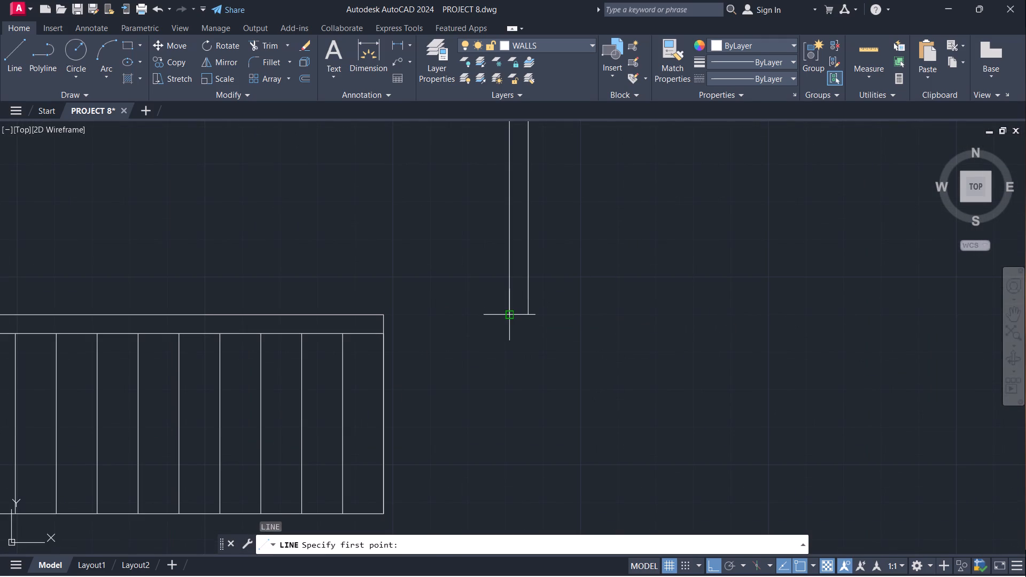
pyautogui.click(507, 316)
pyautogui.click(527, 314)
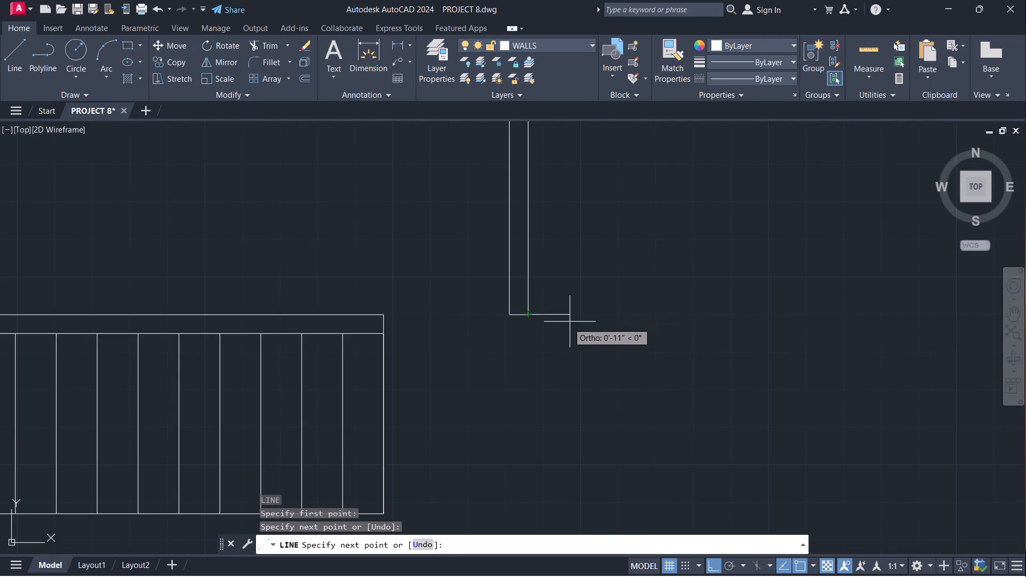
pyautogui.press('Escape')
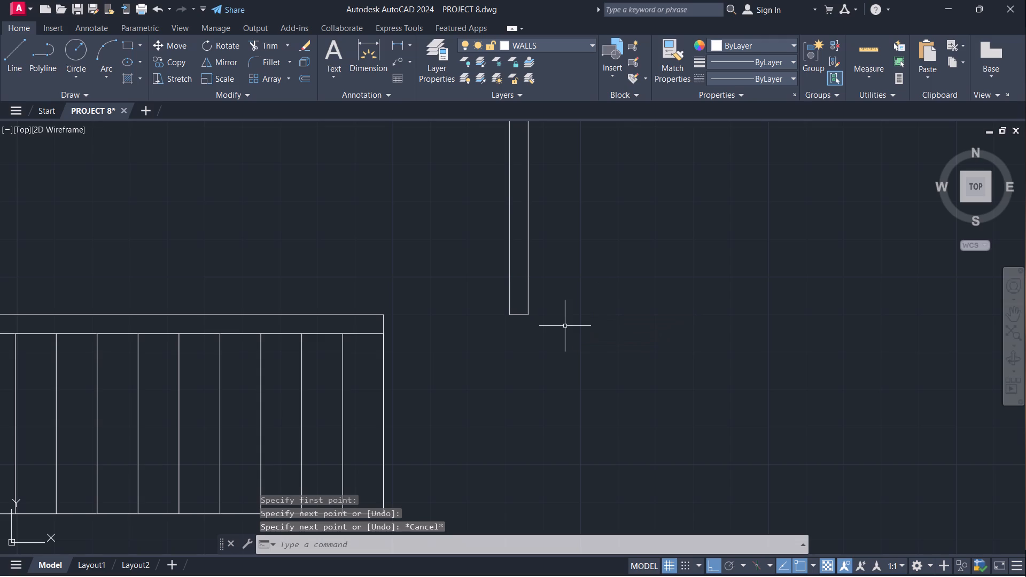
# Measure the horizontal gap between the stair wall's northeast corner and the partition's south end with a temporary linear dimension.
pyautogui.click(394, 44)
pyautogui.click(385, 314)
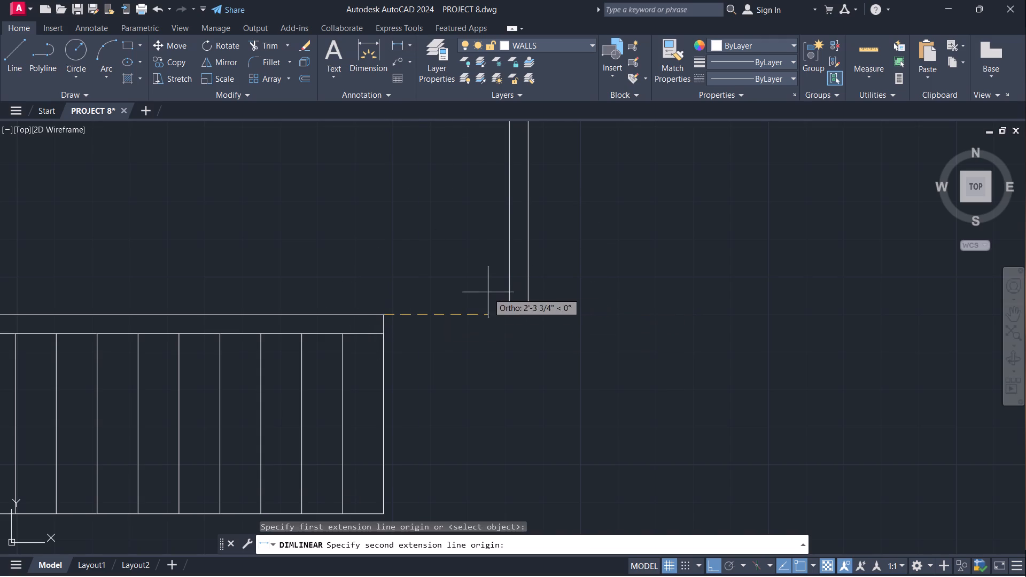
pyautogui.click(507, 310)
pyautogui.scroll(2, 465, 338)
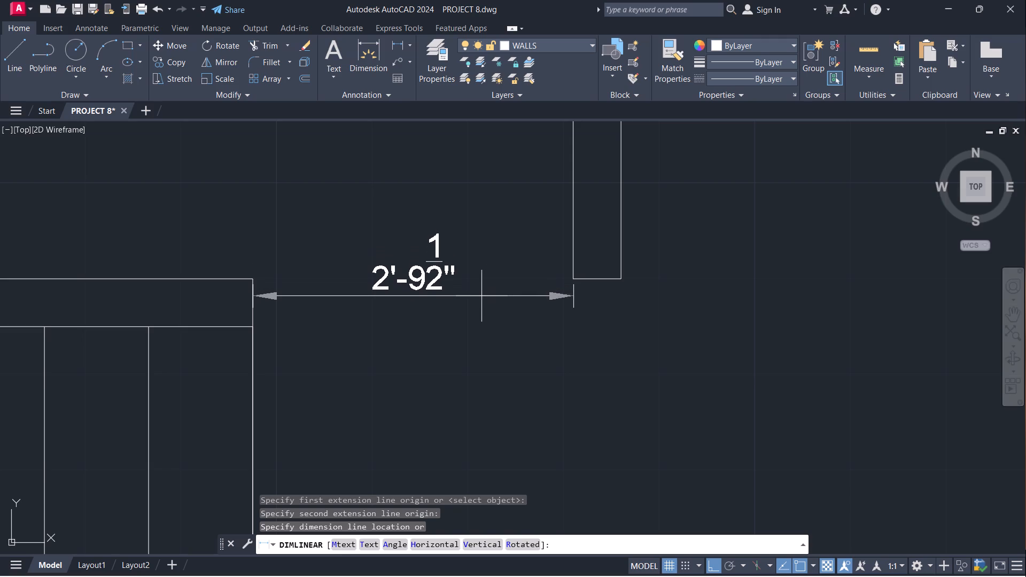
pyautogui.scroll(2, 482, 293)
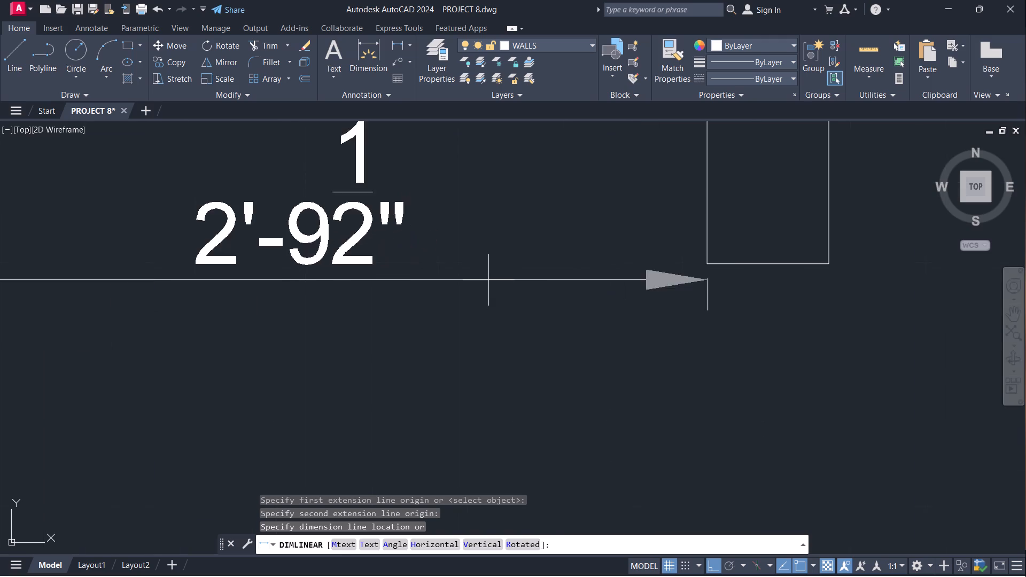
pyautogui.scroll(1, 488, 280)
pyautogui.scroll(-2, 489, 280)
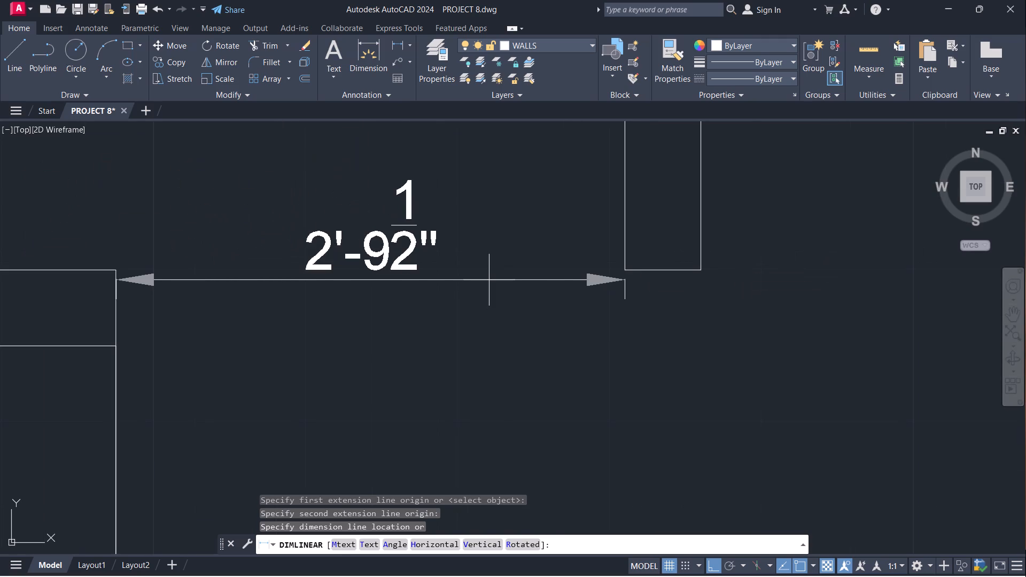
pyautogui.scroll(-1, 489, 280)
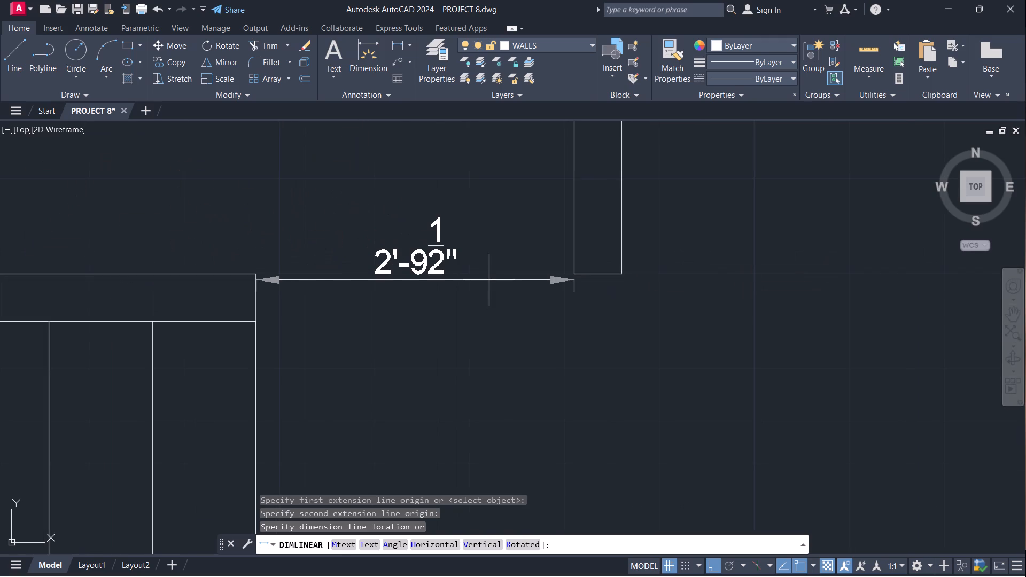
pyautogui.press('Escape')
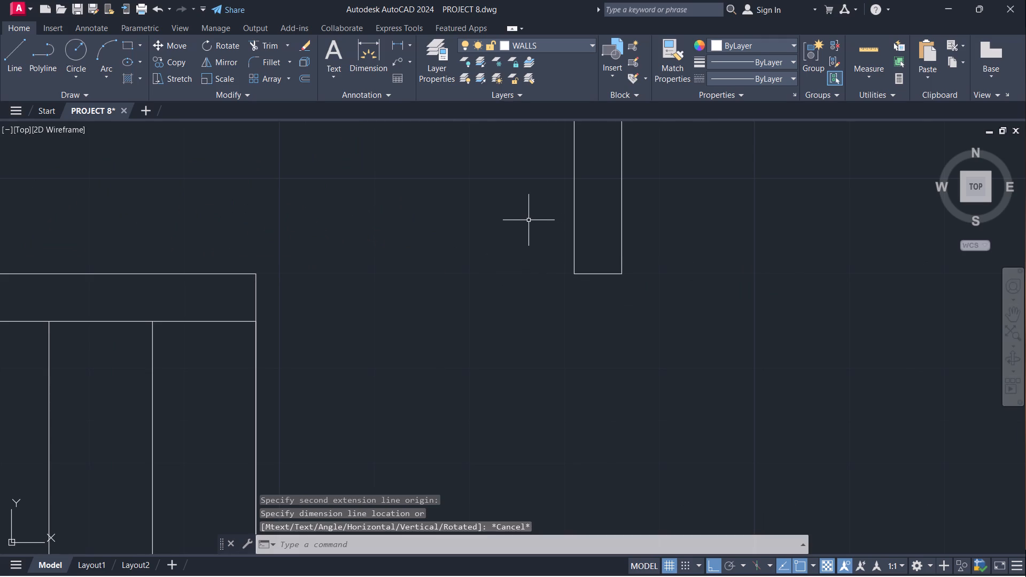
# Measure the northwest room's width from the west wall's inner face to the partition with a temporary linear dimension.
pyautogui.scroll(-1, 516, 215)
pyautogui.scroll(-1, 466, 205)
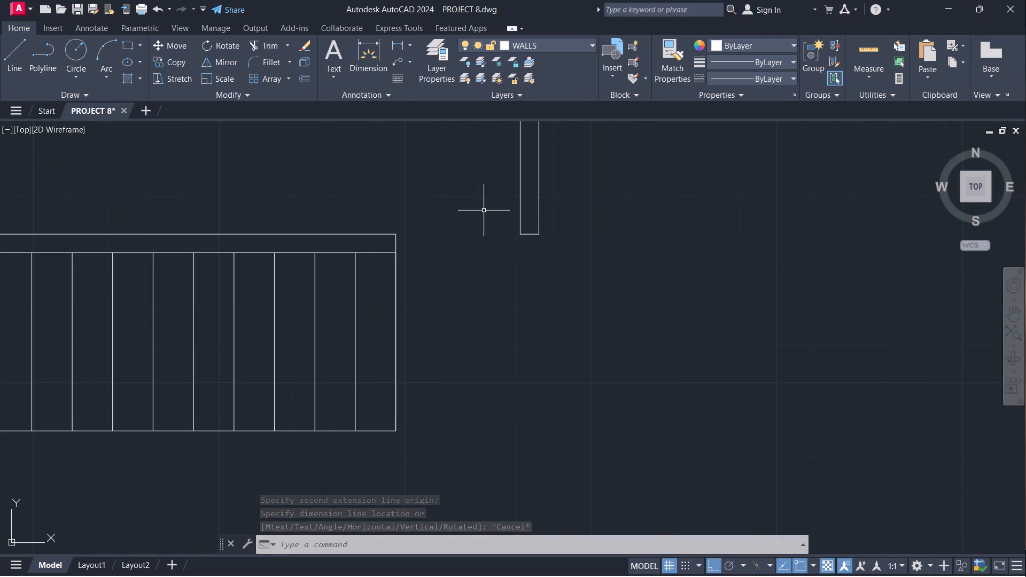
pyautogui.scroll(-1, 489, 210)
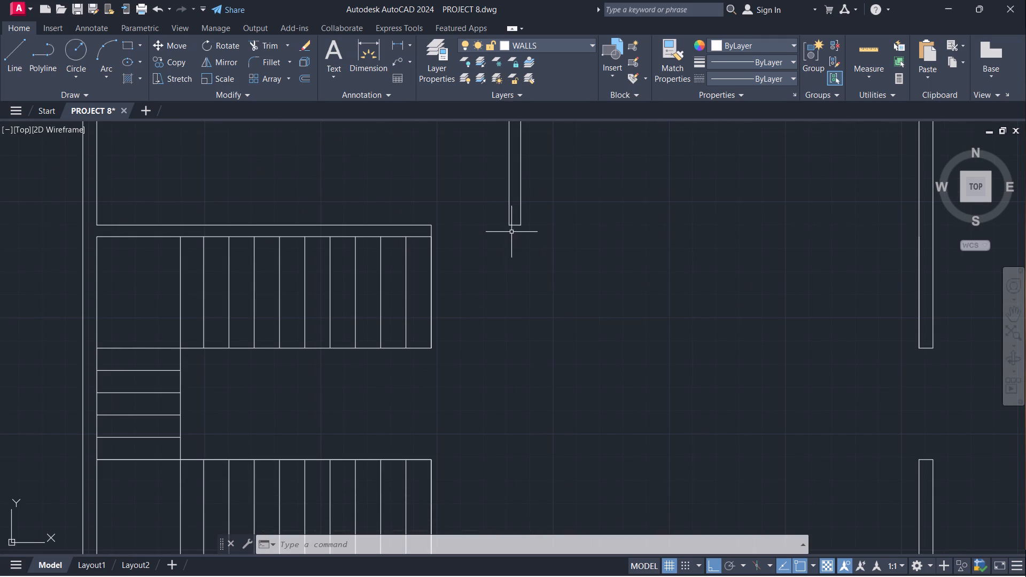
pyautogui.click(394, 50)
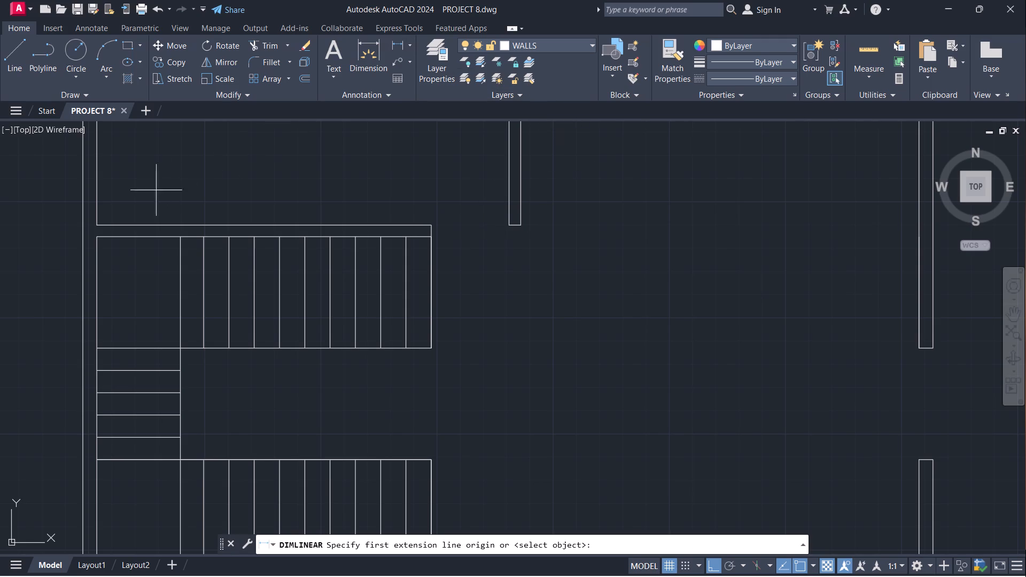
pyautogui.click(96, 223)
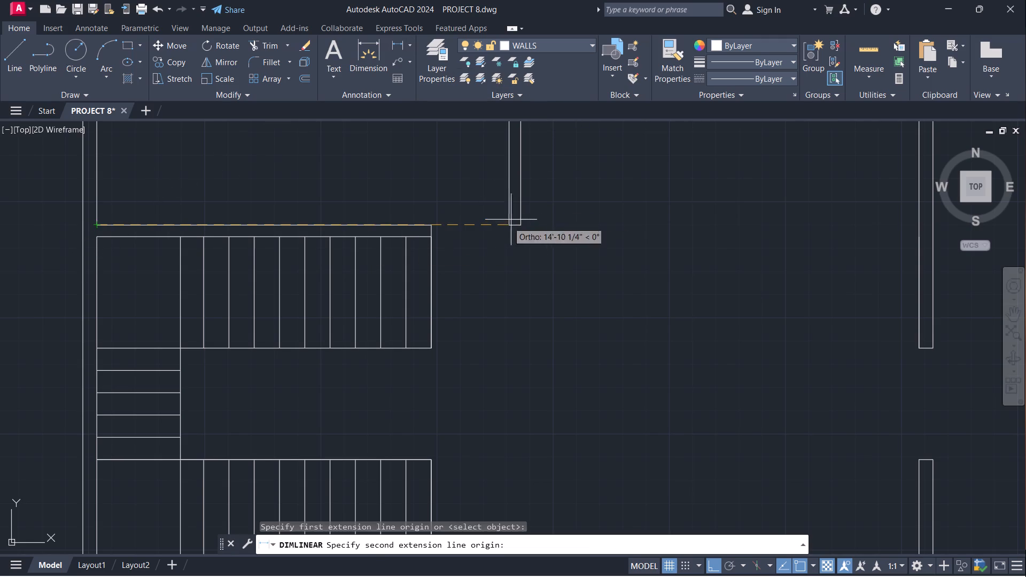
pyautogui.click(504, 226)
pyautogui.scroll(1, 431, 176)
pyautogui.scroll(-1, 430, 188)
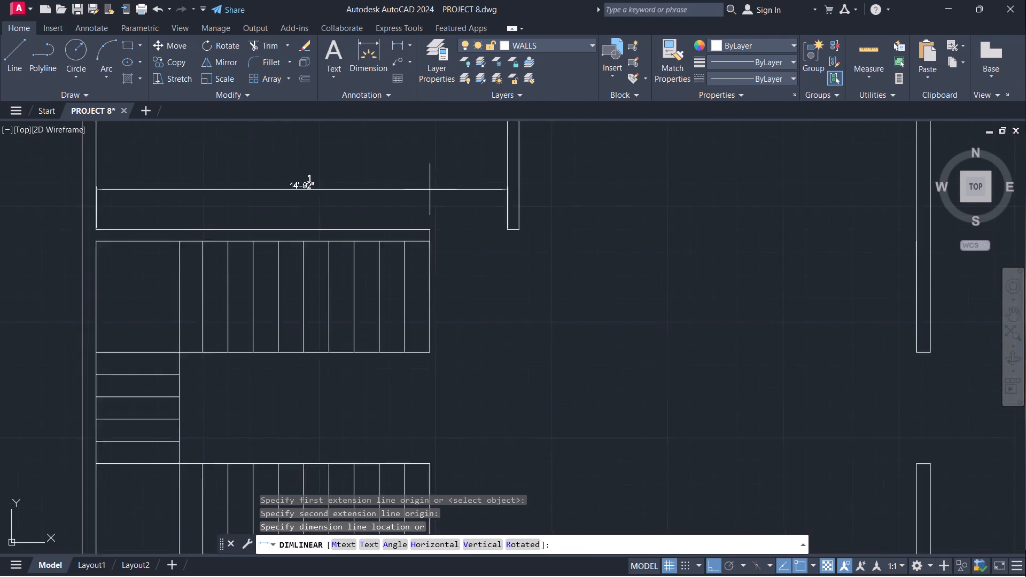
pyautogui.scroll(-2, 430, 192)
pyautogui.press('Escape')
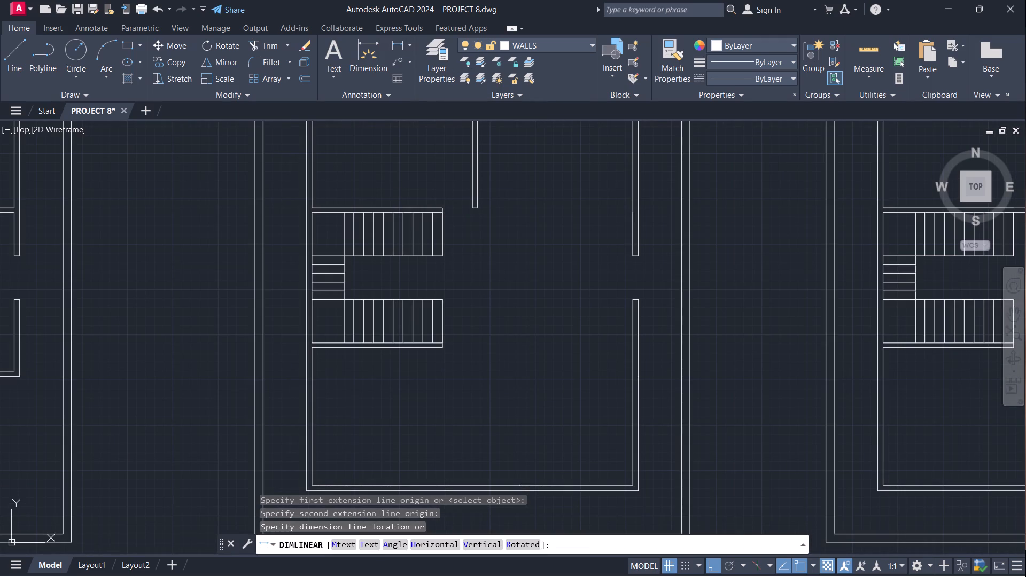
# Measure the northwest room's clear width in the first floor plan, from west wall to first partition, with a temporary linear dimension.
pyautogui.scroll(-1, 514, 224)
pyautogui.moveTo(513, 225); pyautogui.dragTo(655, 315, button='middle')
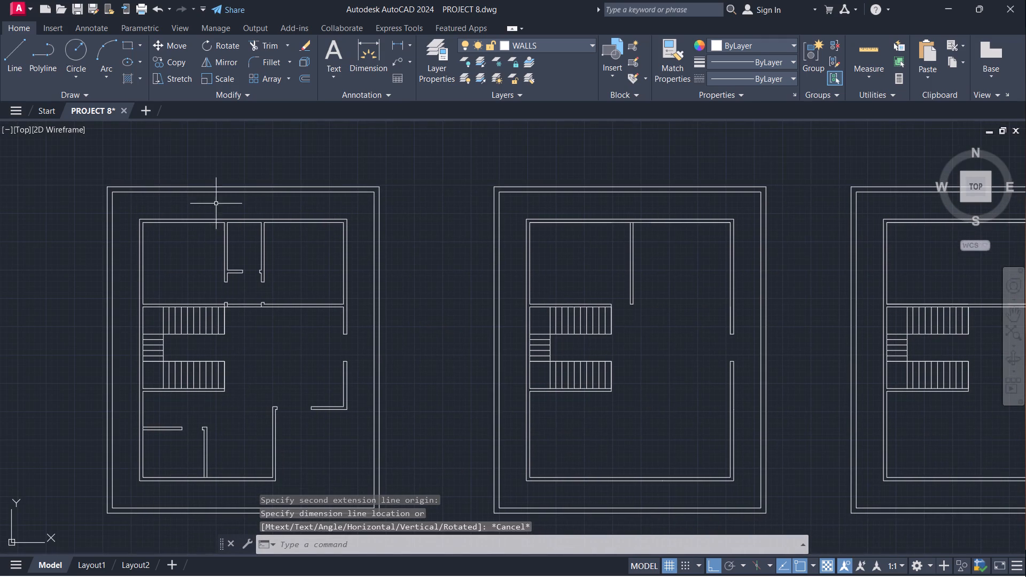
pyautogui.scroll(1, 196, 254)
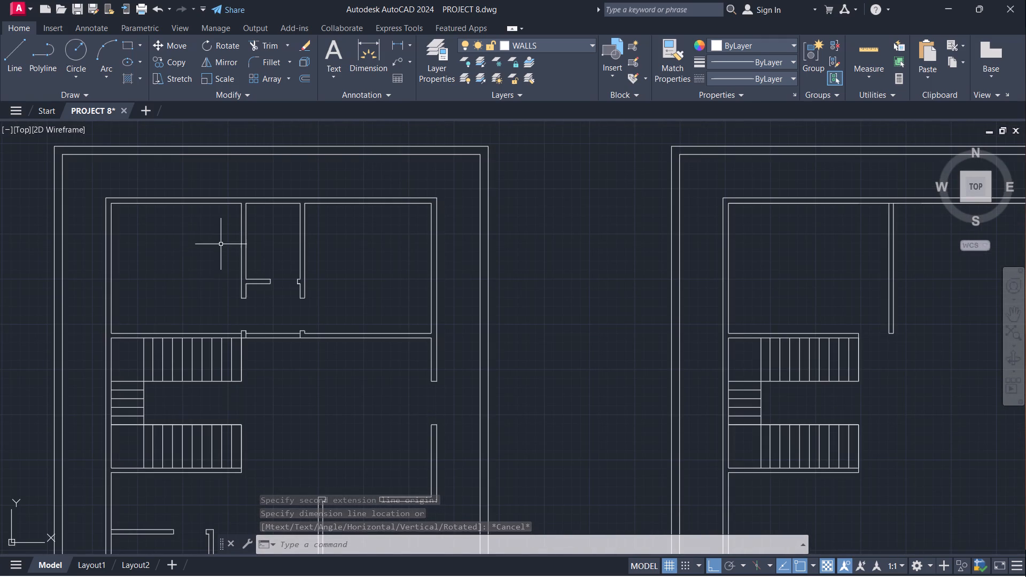
pyautogui.scroll(2, 164, 283)
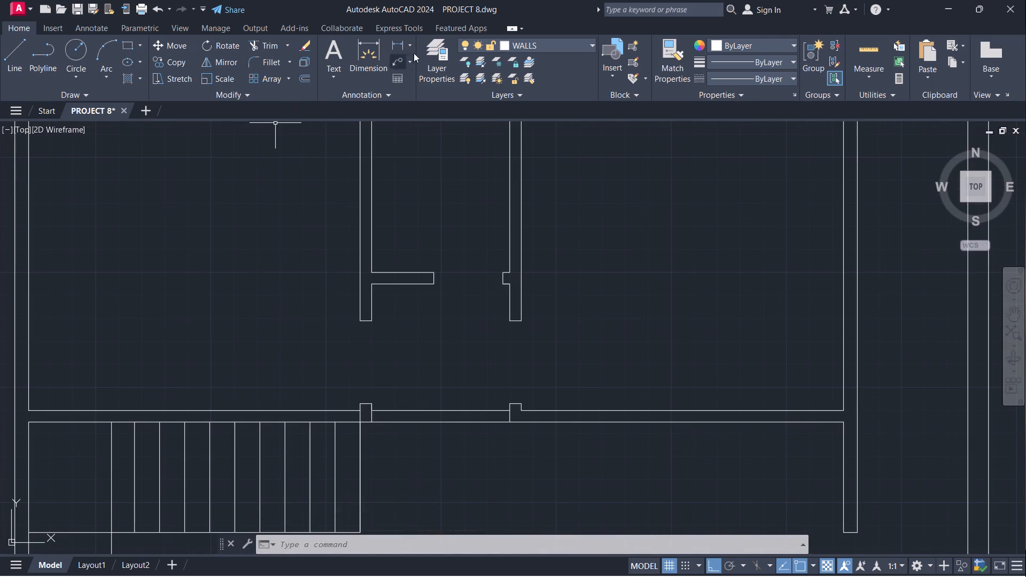
pyautogui.click(398, 47)
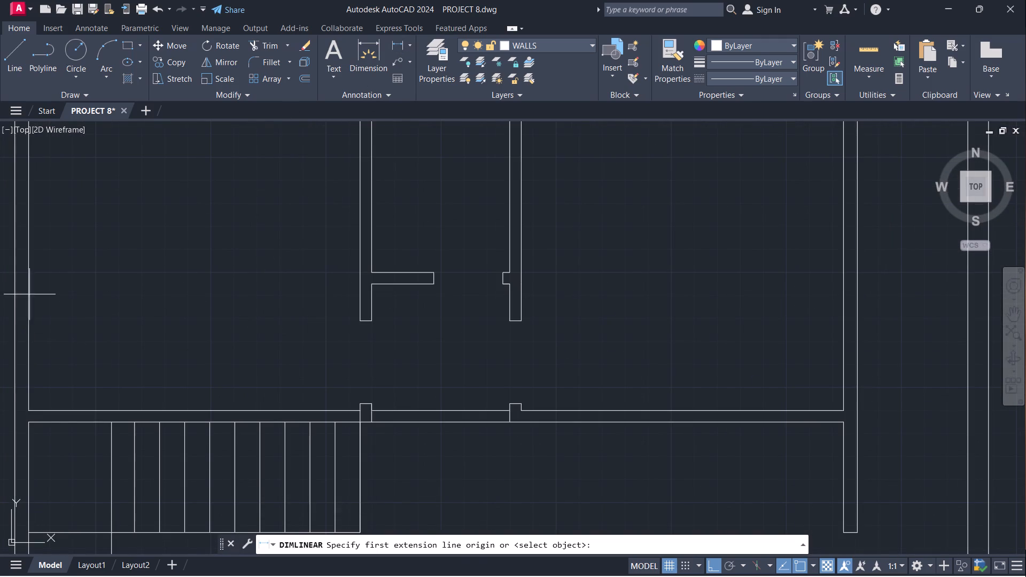
pyautogui.click(31, 295)
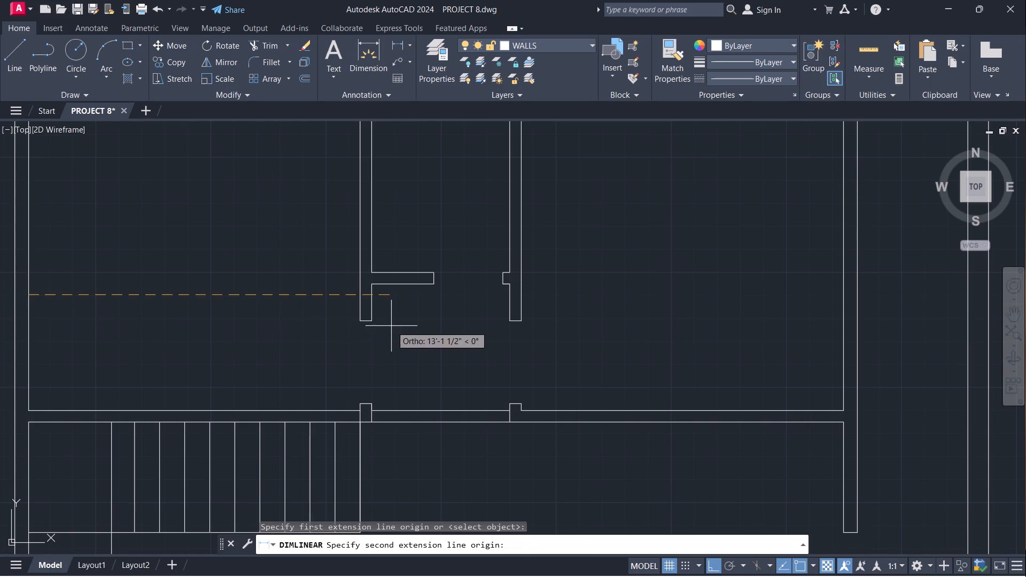
pyautogui.click(362, 321)
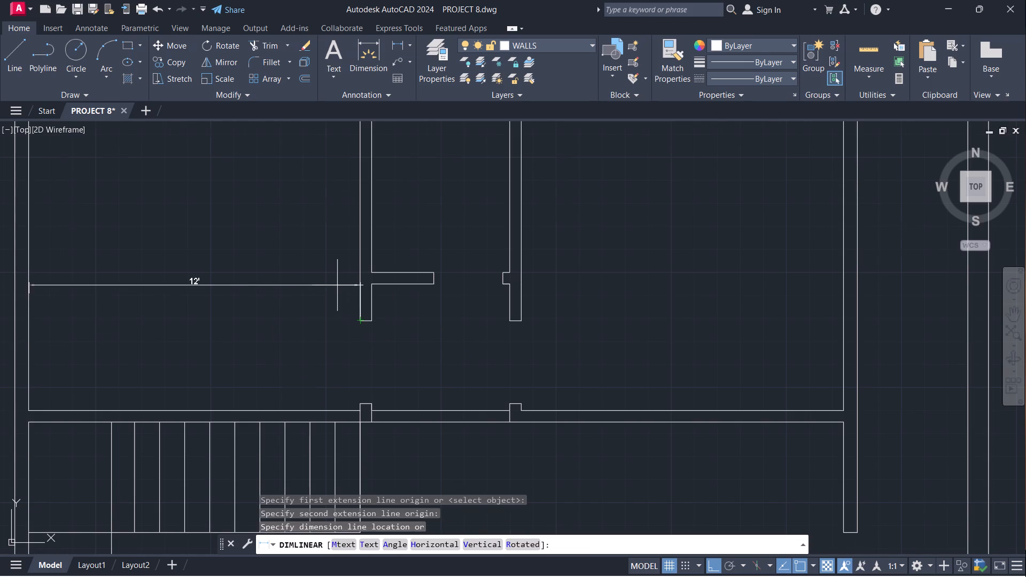
pyautogui.scroll(2, 337, 285)
pyautogui.scroll(-2, 394, 286)
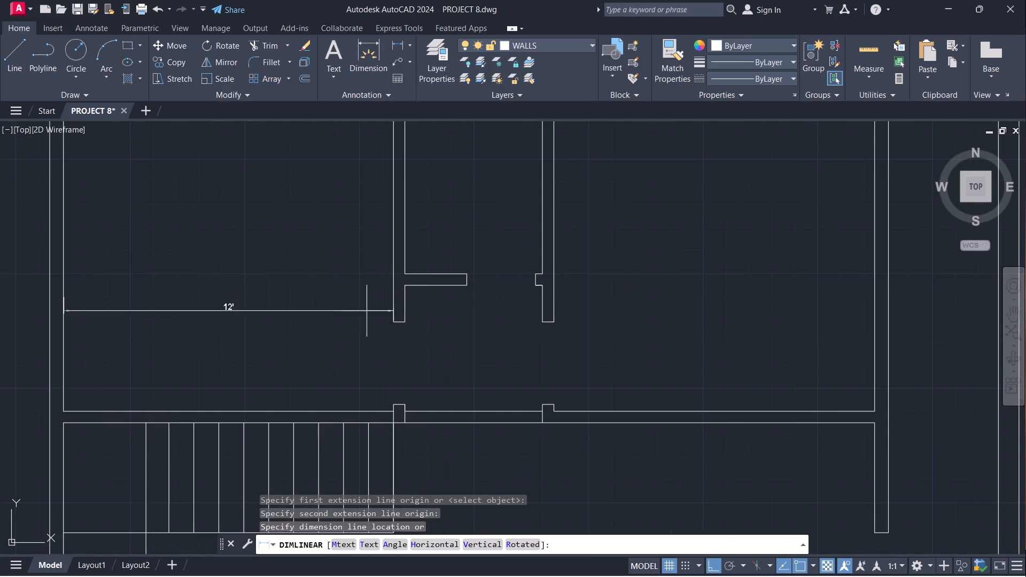
pyautogui.press('Escape')
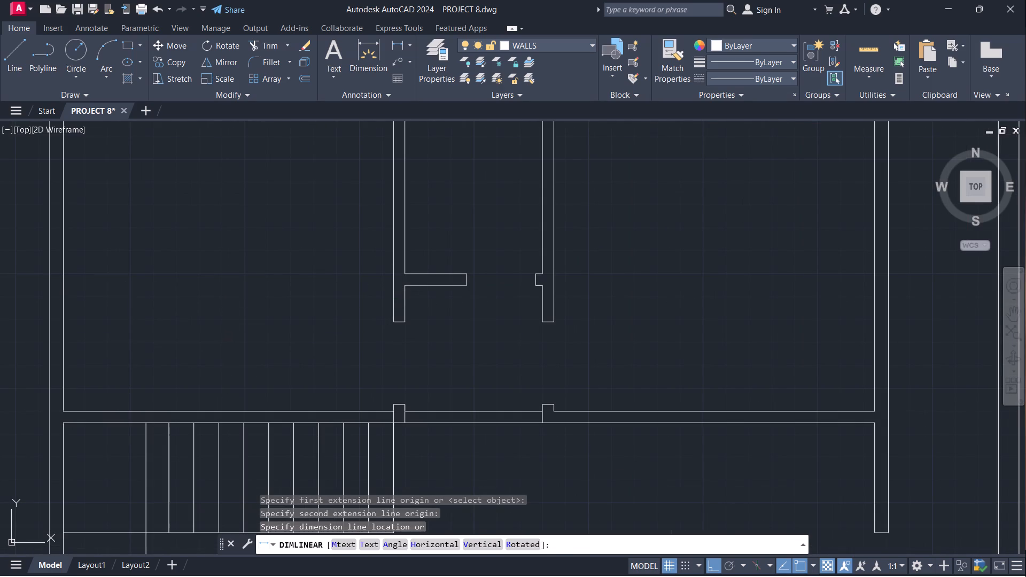
# Measure from the first plan's west wall inner face to the second north partition with a temporary linear dimension.
pyautogui.press('space')
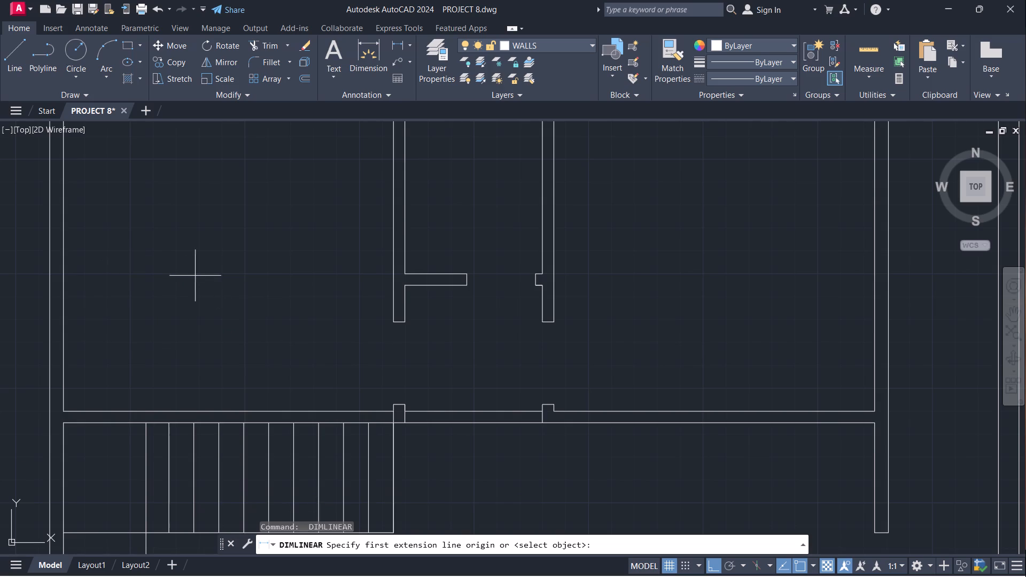
pyautogui.moveTo(63, 278); pyautogui.dragTo(72, 276)
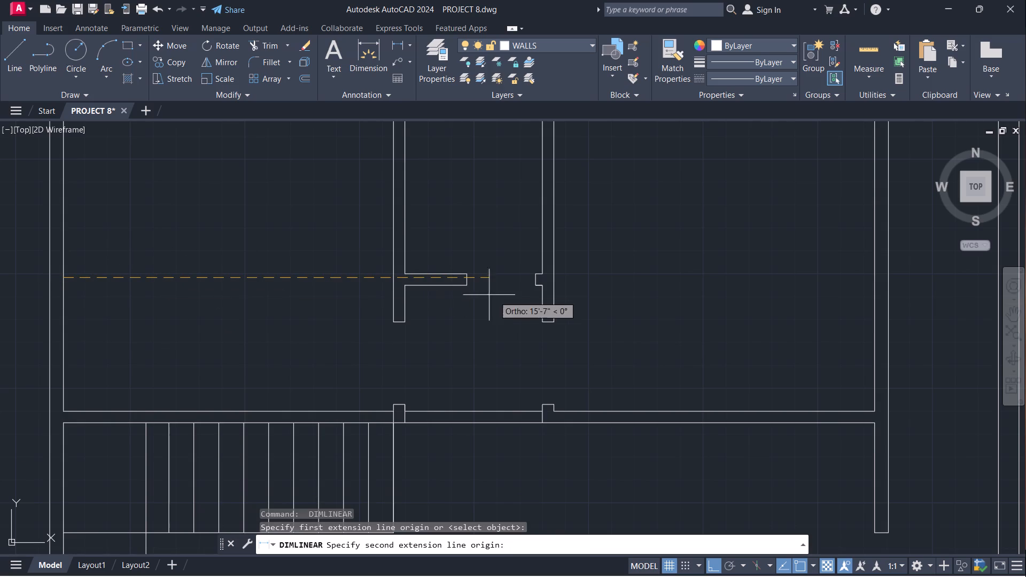
pyautogui.click(544, 288)
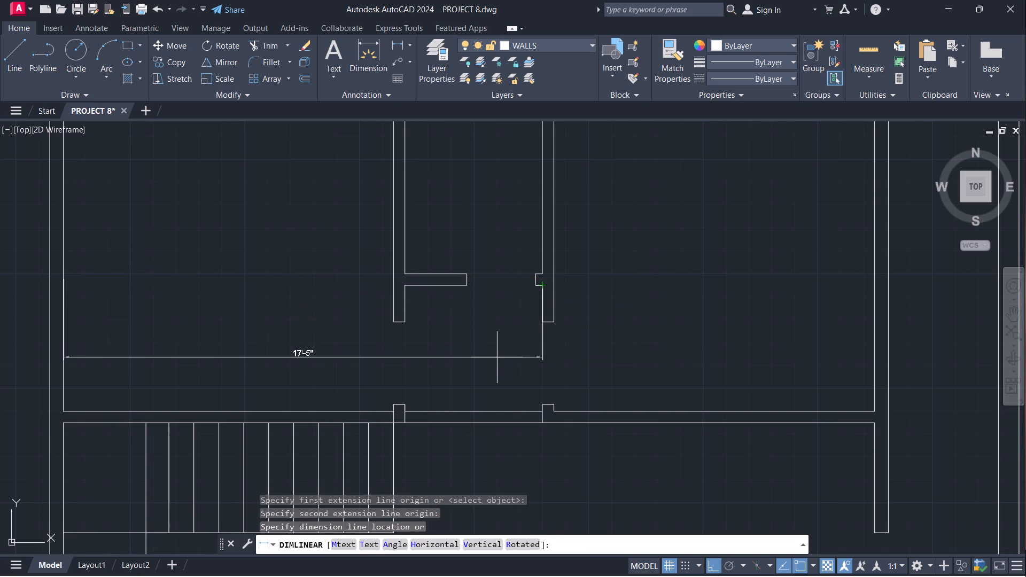
pyautogui.press('Escape')
# Trim away the north partition in the middle plan, including its short south end line.
pyautogui.scroll(-2, 514, 342)
pyautogui.moveTo(817, 369); pyautogui.dragTo(498, 370, button='middle')
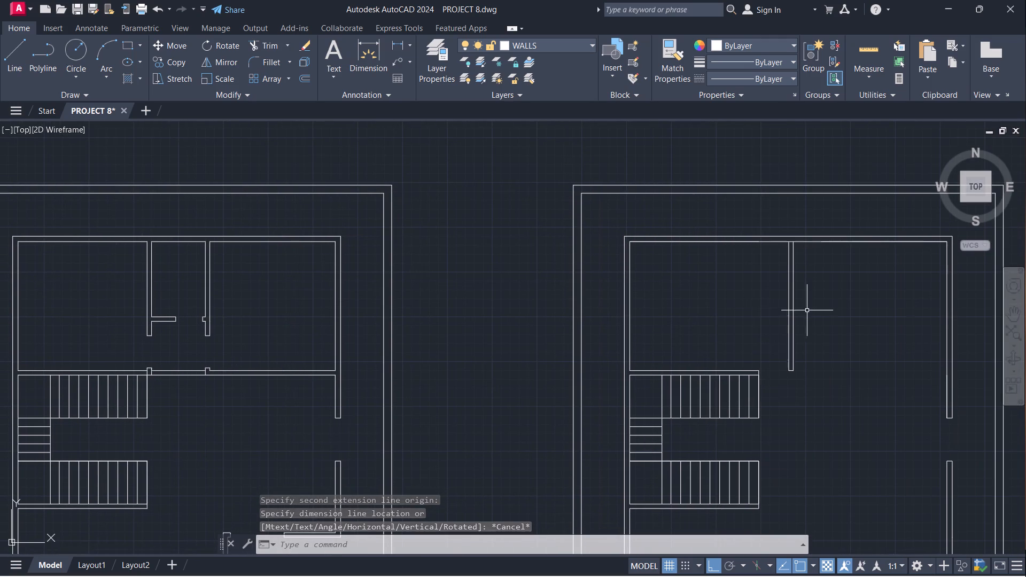
pyautogui.scroll(2, 813, 309)
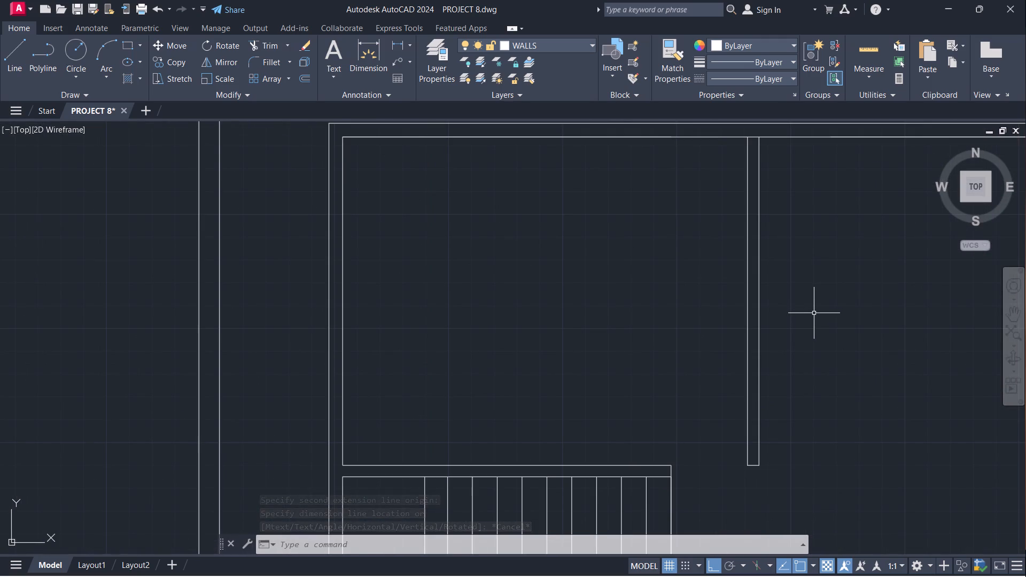
pyautogui.write('tr')
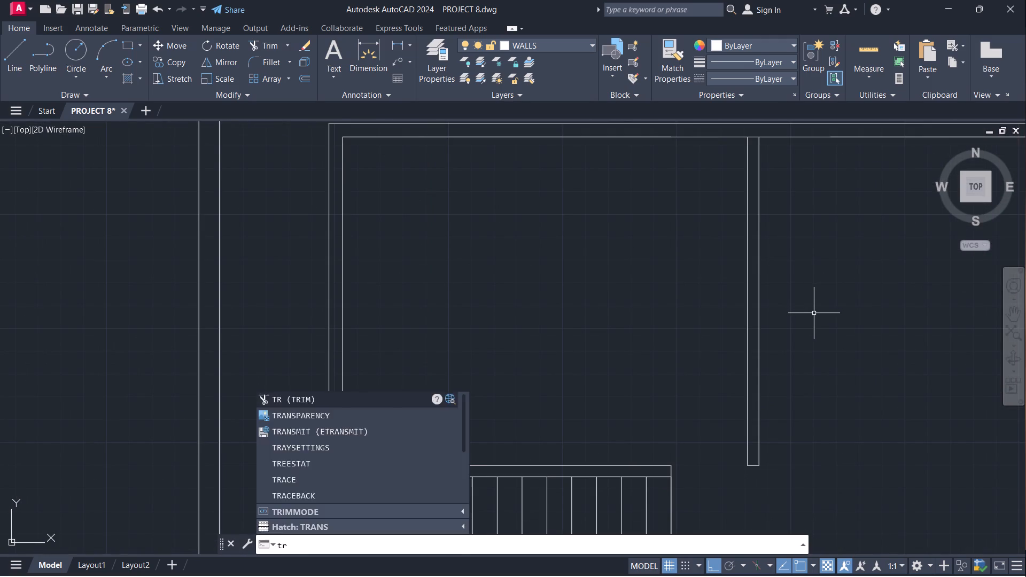
pyautogui.press('Return')
pyautogui.moveTo(814, 307); pyautogui.dragTo(632, 328)
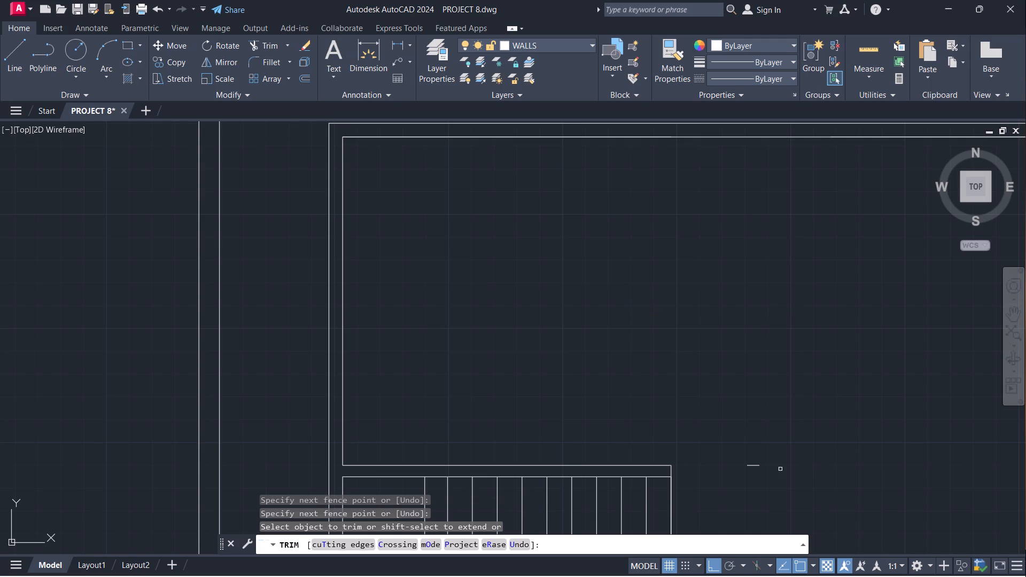
pyautogui.click(758, 467)
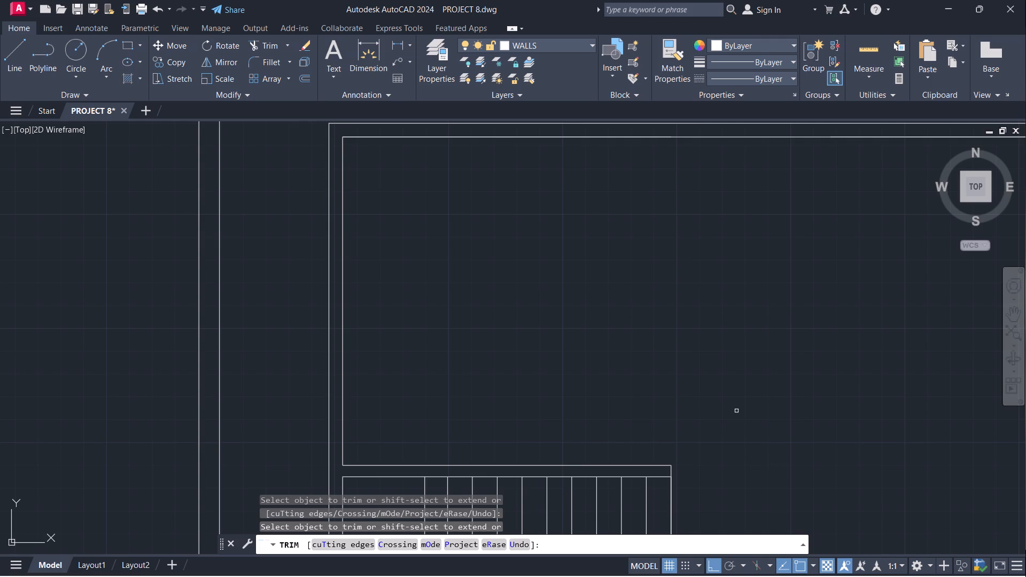
pyautogui.press('Escape')
# Offset the inner face of the middle plan's northwest room west wall 15' to the east.
pyautogui.press('o')
pyautogui.press('Return')
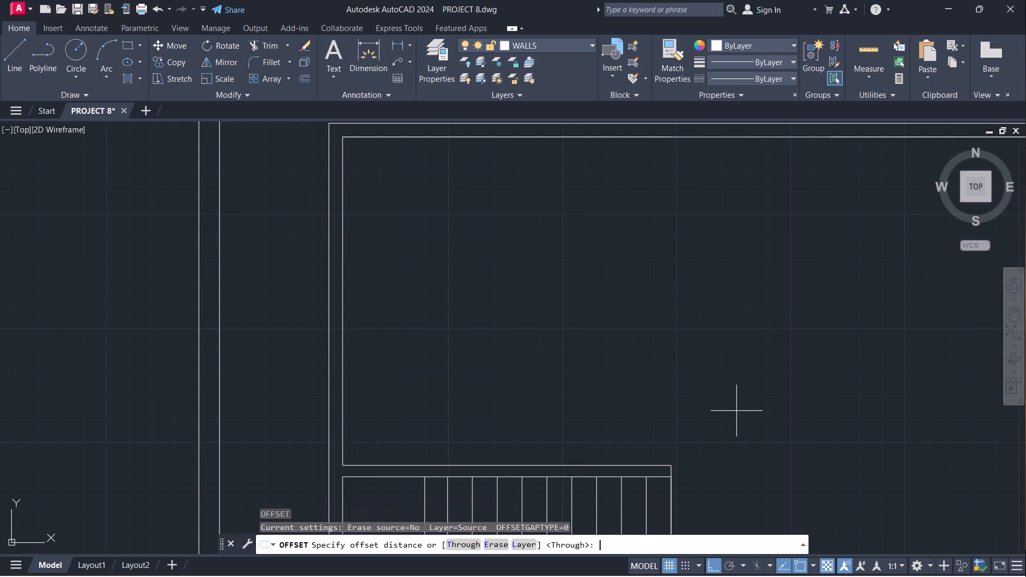
pyautogui.moveTo(341, 262); pyautogui.dragTo(392, 266)
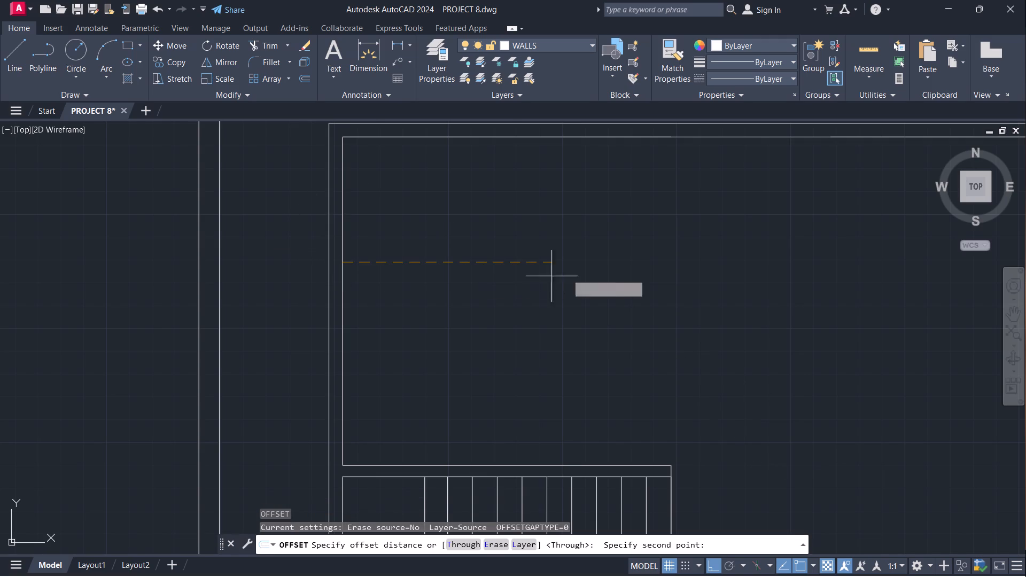
pyautogui.write("15'")
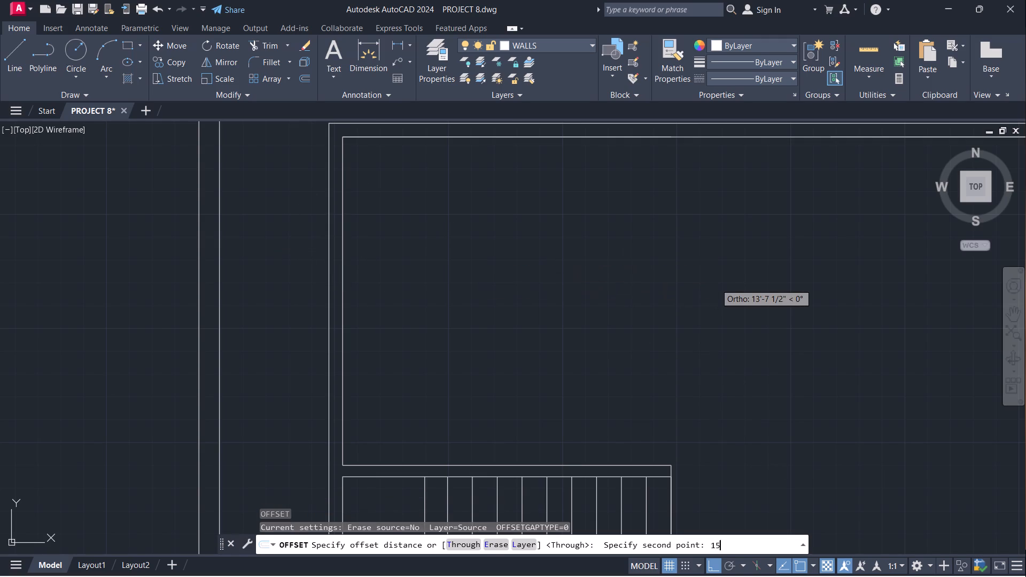
pyautogui.press('Return')
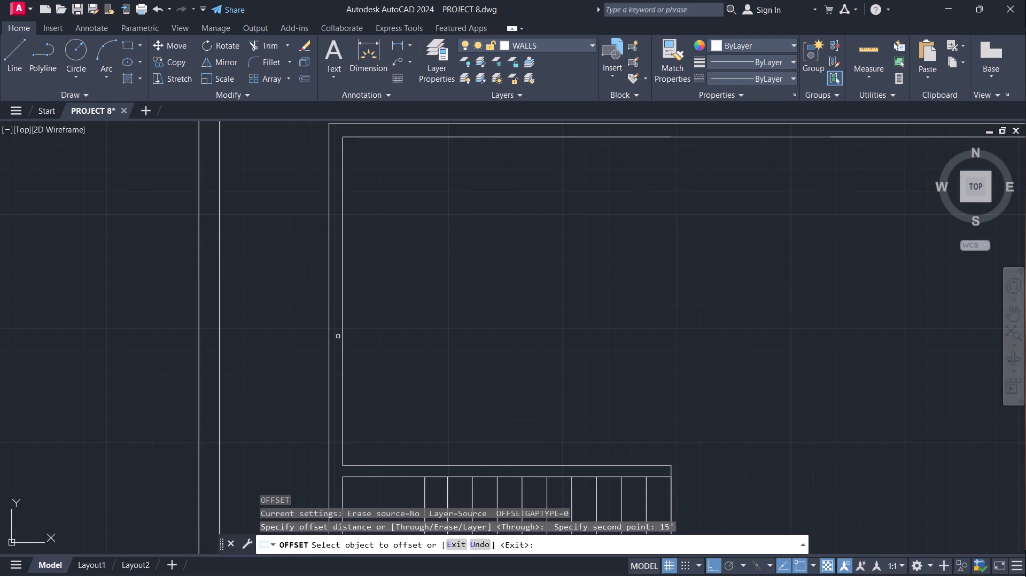
pyautogui.moveTo(341, 337); pyautogui.dragTo(348, 337)
pyautogui.click(671, 328)
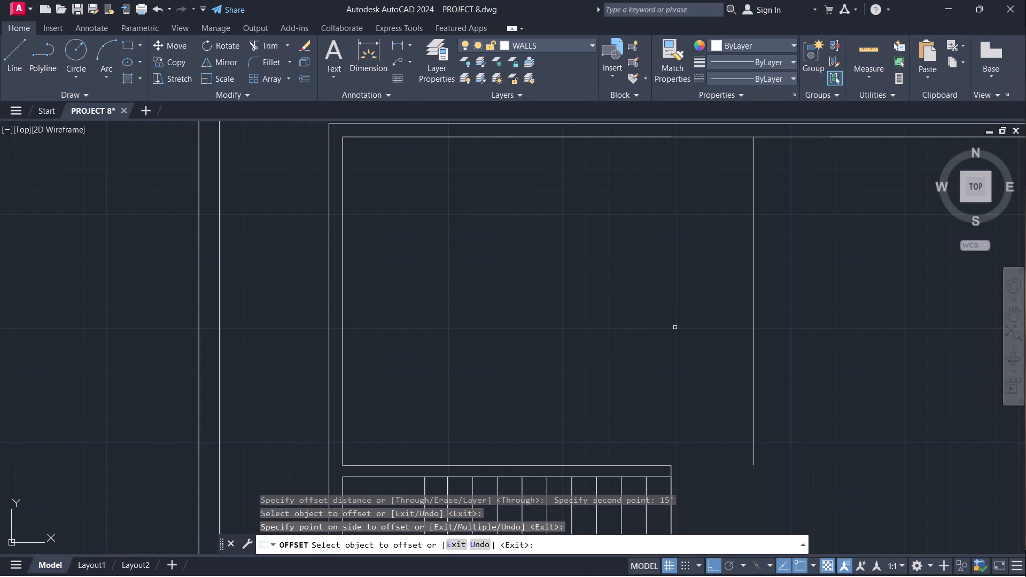
pyautogui.press('Escape')
# Offset the new partition line 5" to the east to give the partition its thickness.
pyautogui.press('o')
pyautogui.press('Return')
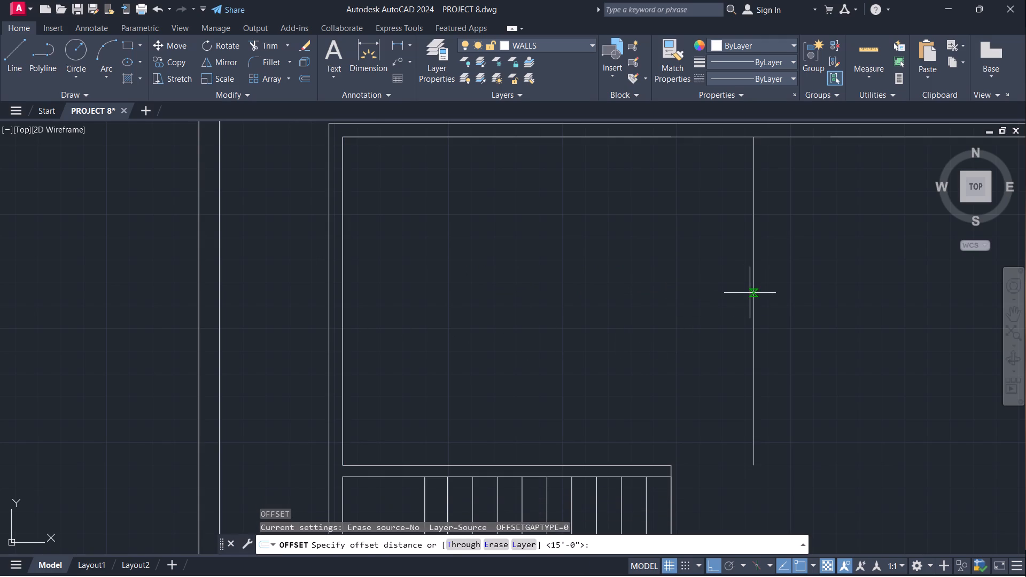
pyautogui.moveTo(750, 293); pyautogui.dragTo(764, 293)
pyautogui.press('5')
pyautogui.press('Return')
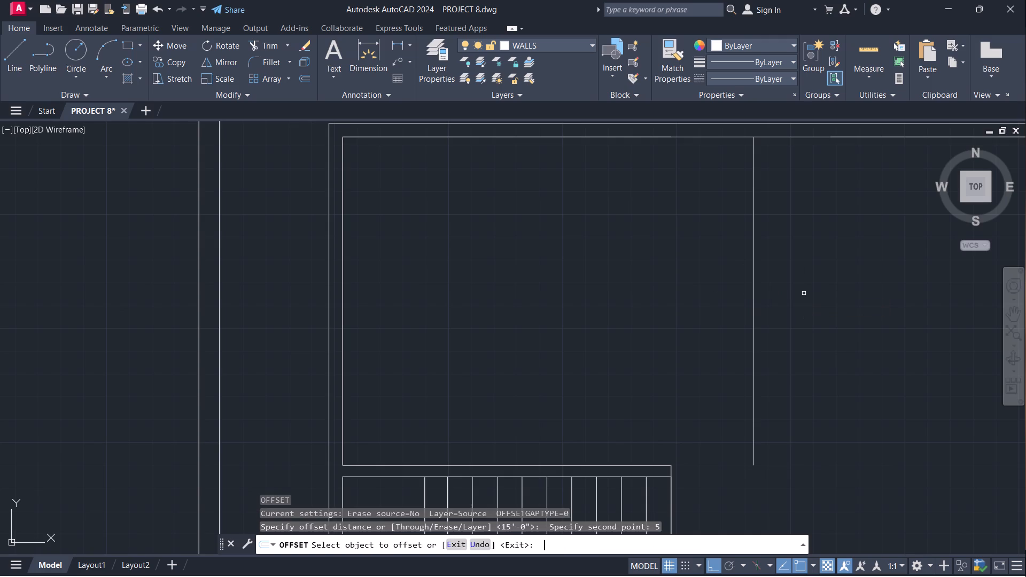
pyautogui.click(755, 306)
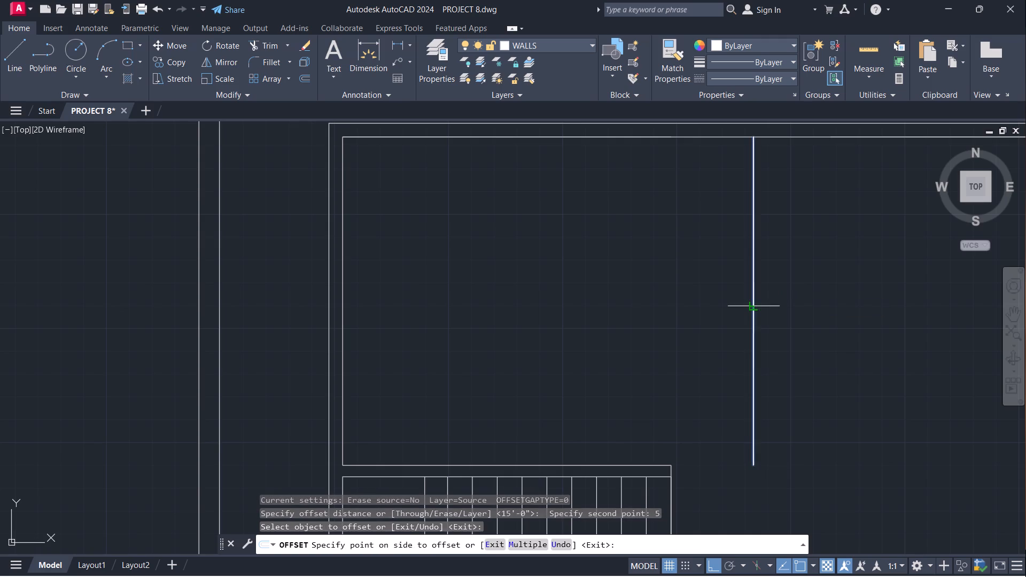
pyautogui.click(784, 302)
pyautogui.scroll(2, 758, 494)
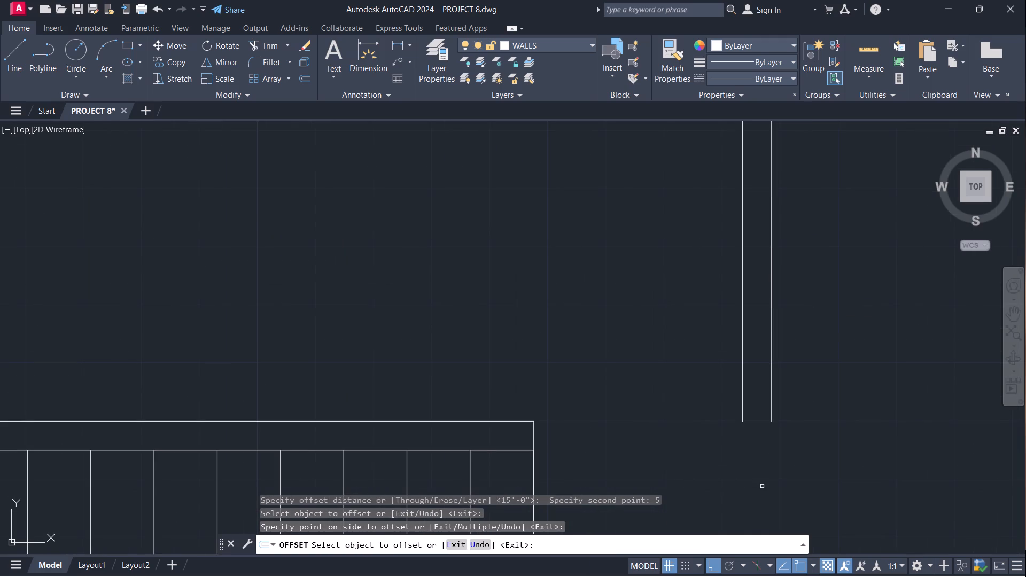
pyautogui.press('l')
pyautogui.press('Return')
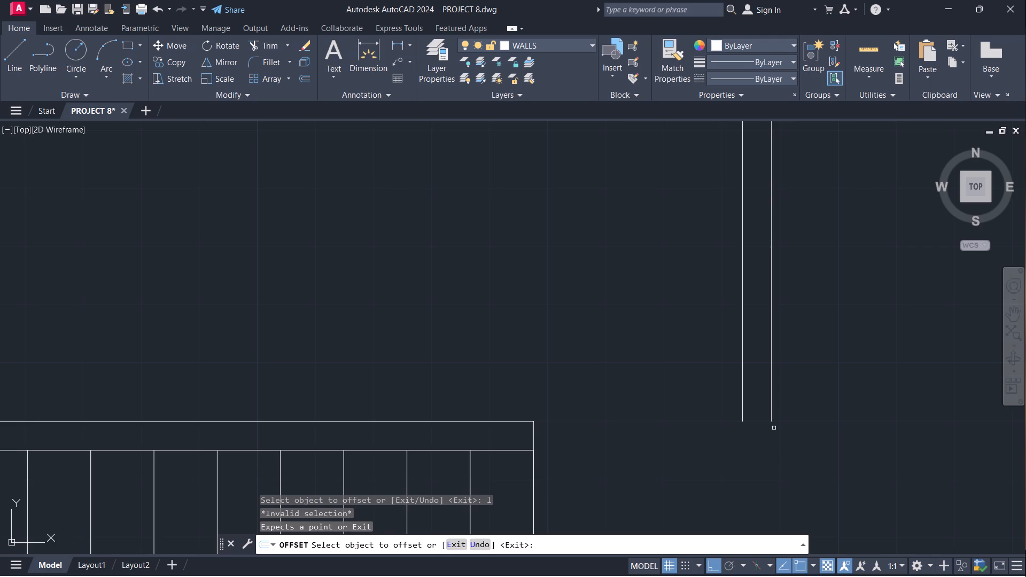
pyautogui.scroll(2, 790, 408)
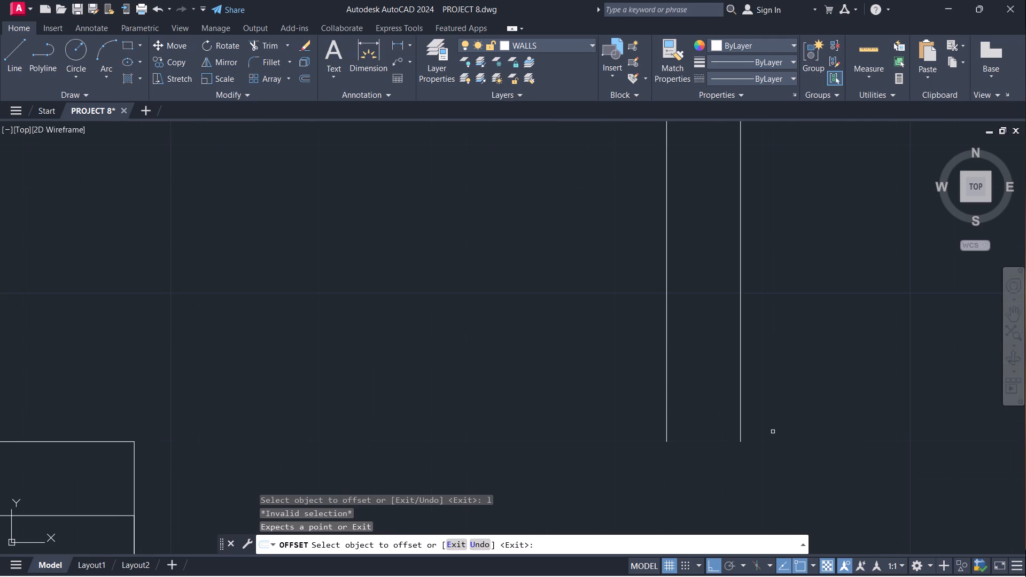
pyautogui.press('Escape')
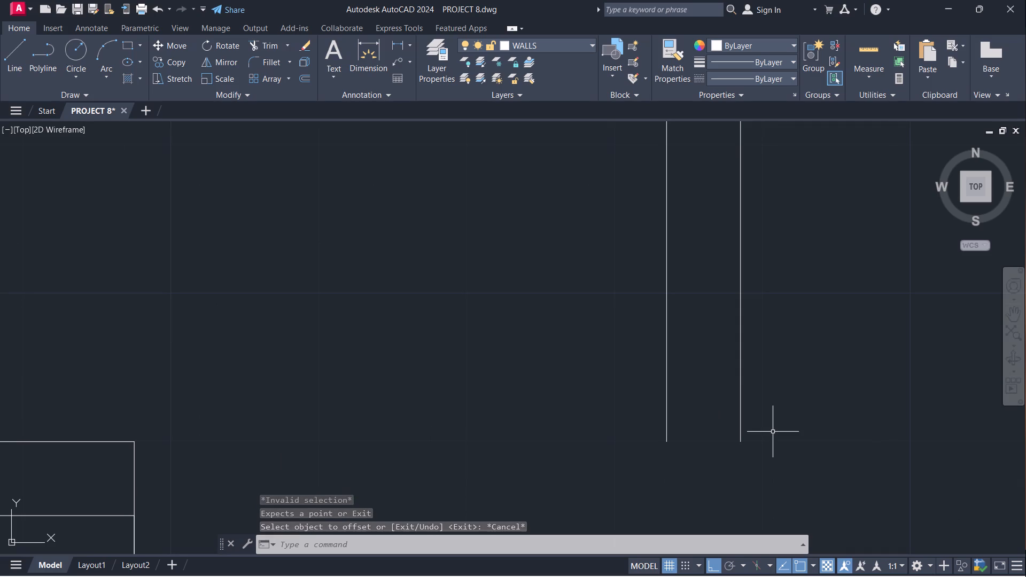
# Draw a short line closing the open south end of the new north partition.
pyautogui.press('l')
pyautogui.press('Return')
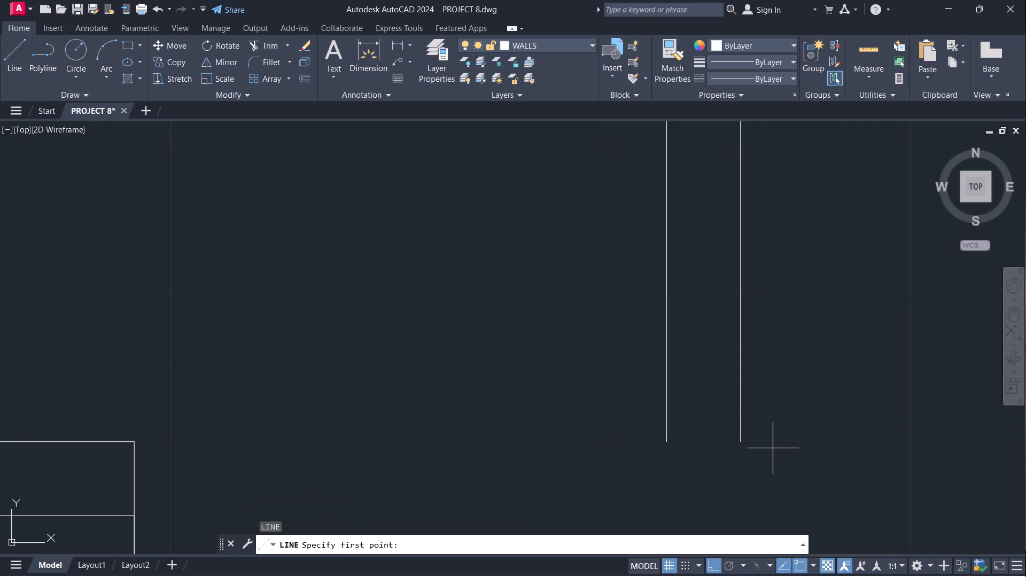
pyautogui.click(745, 445)
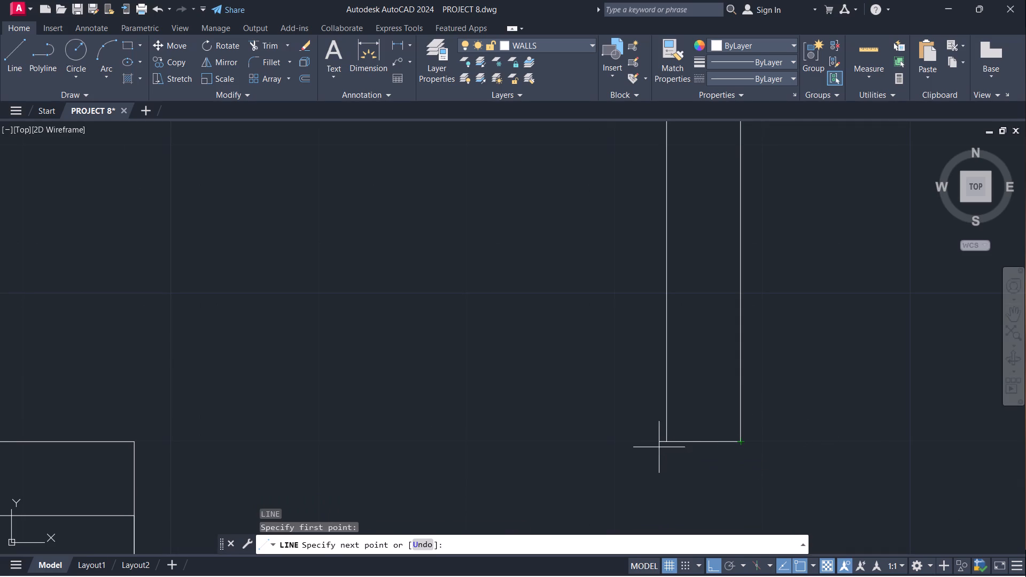
pyautogui.click(665, 445)
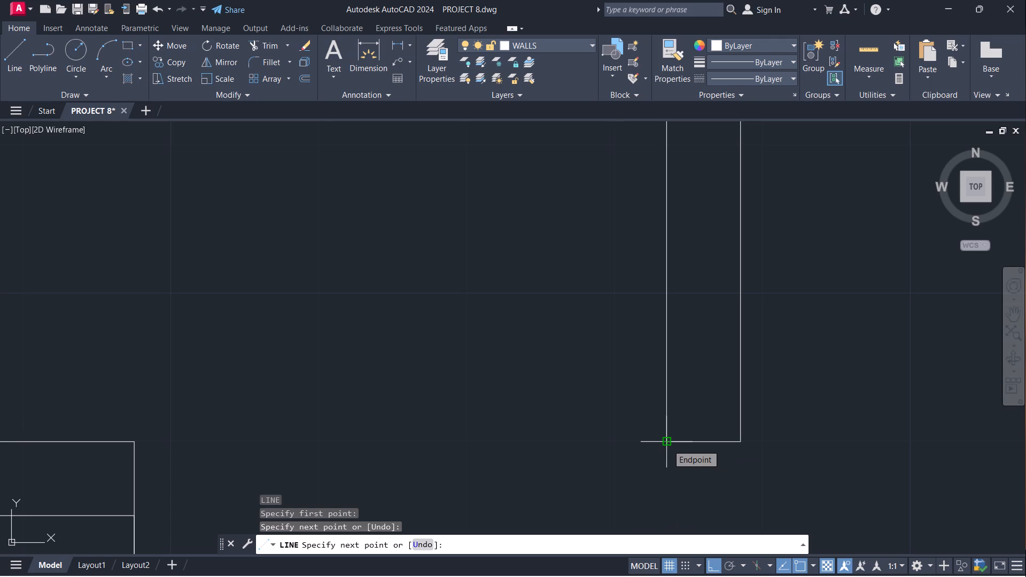
pyautogui.press('Escape')
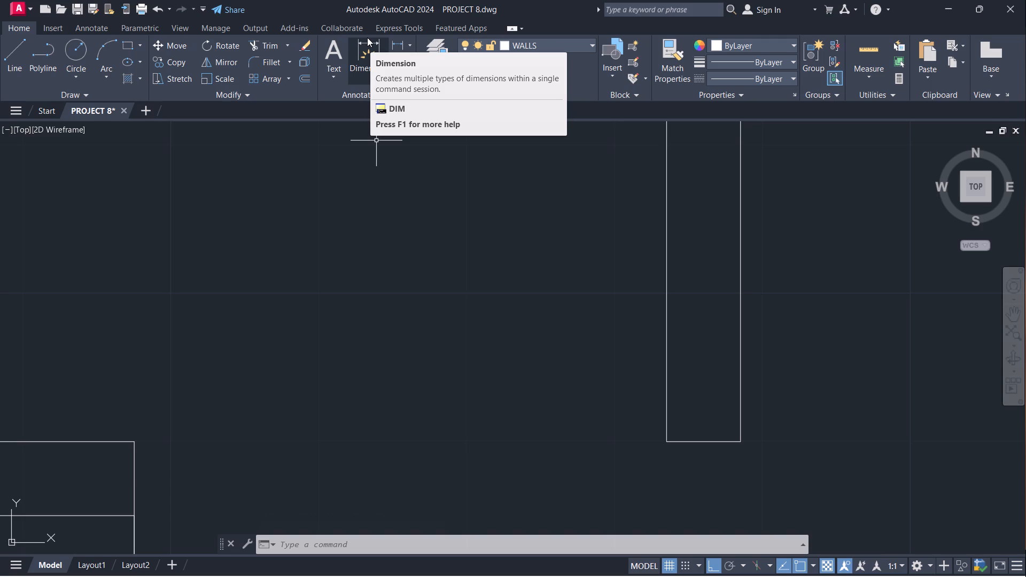
# Measure the gap between the upper stair wall's east corner and the new north partition's south end with a linear dimension.
pyautogui.click(397, 38)
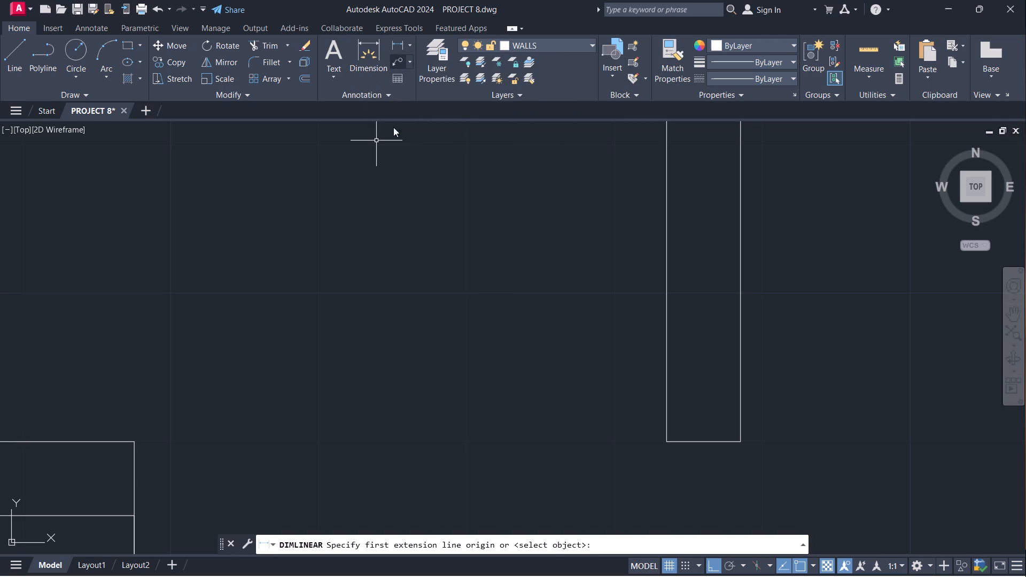
pyautogui.scroll(-2, 385, 235)
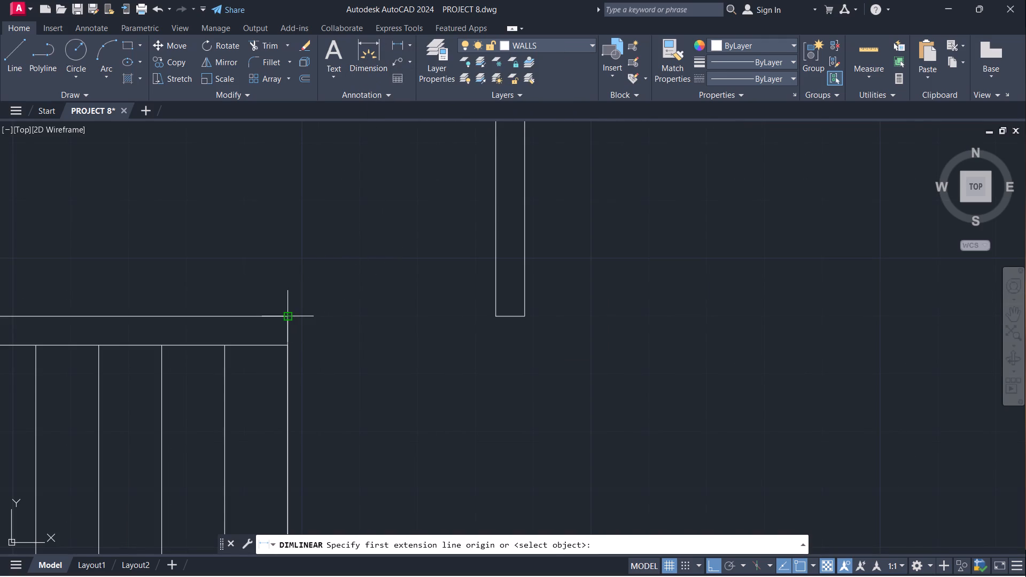
pyautogui.click(289, 313)
pyautogui.click(492, 316)
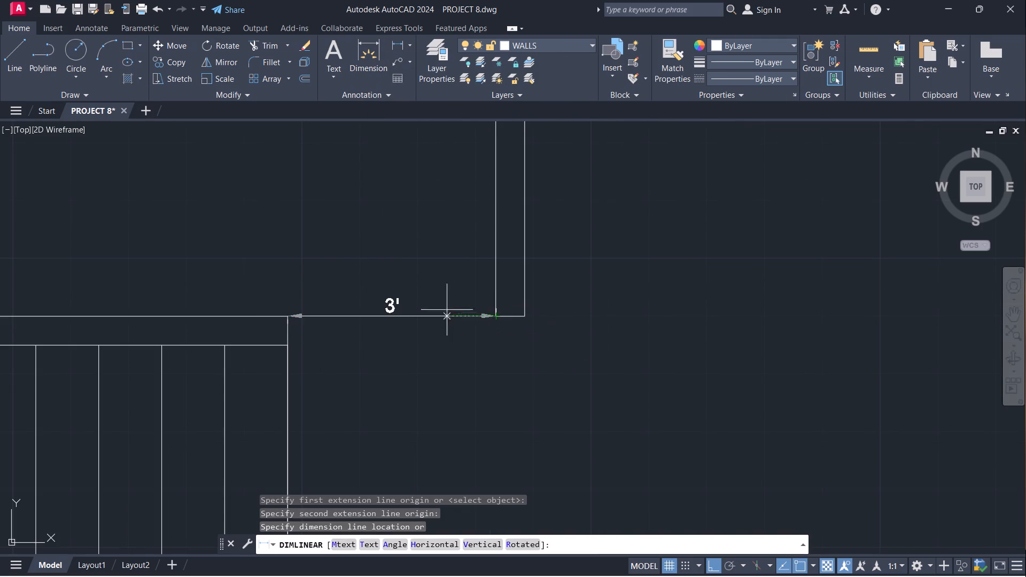
pyautogui.scroll(1, 422, 301)
pyautogui.scroll(-2, 422, 301)
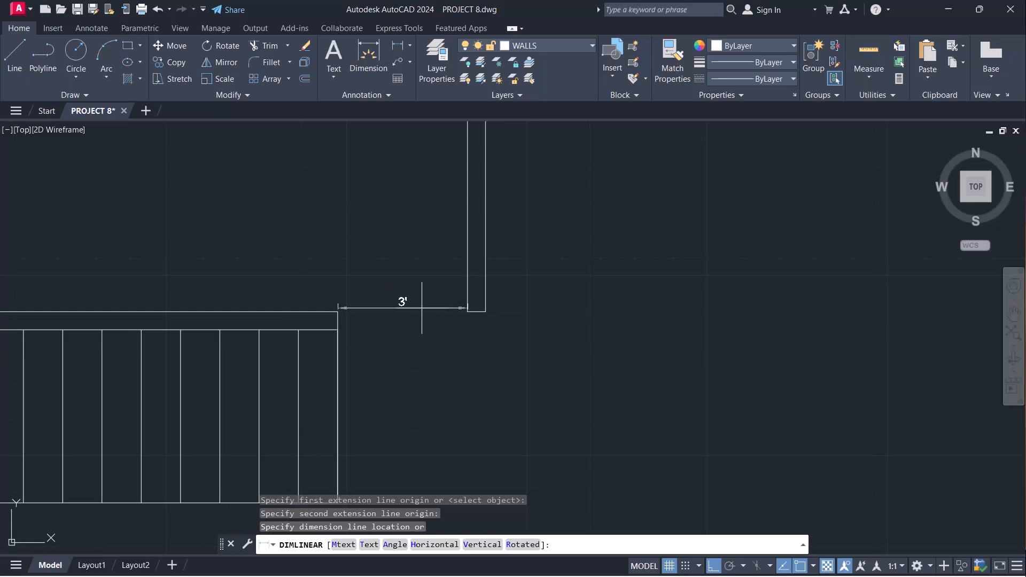
pyautogui.press('Escape')
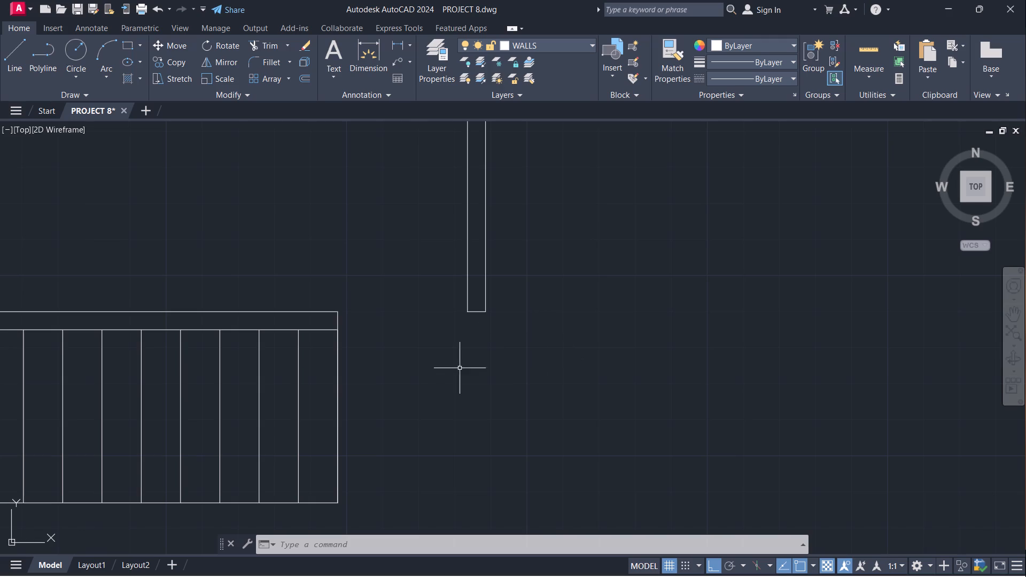
# Measure the width from the new north partition's east face to the inner face of the middle plan's east wall.
pyautogui.scroll(-2, 557, 348)
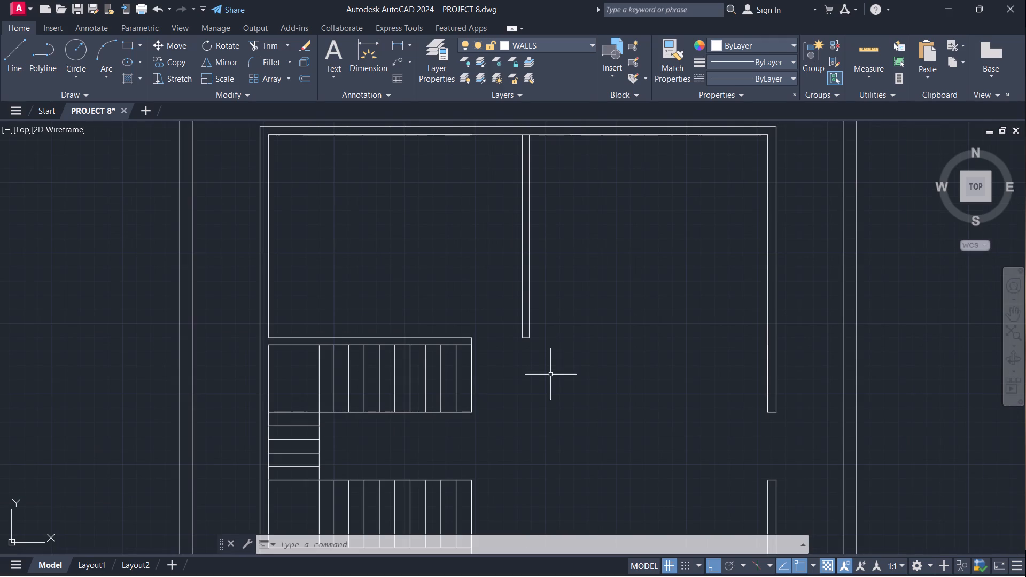
pyautogui.moveTo(550, 376); pyautogui.dragTo(441, 409, button='middle')
pyautogui.scroll(-1, 424, 392)
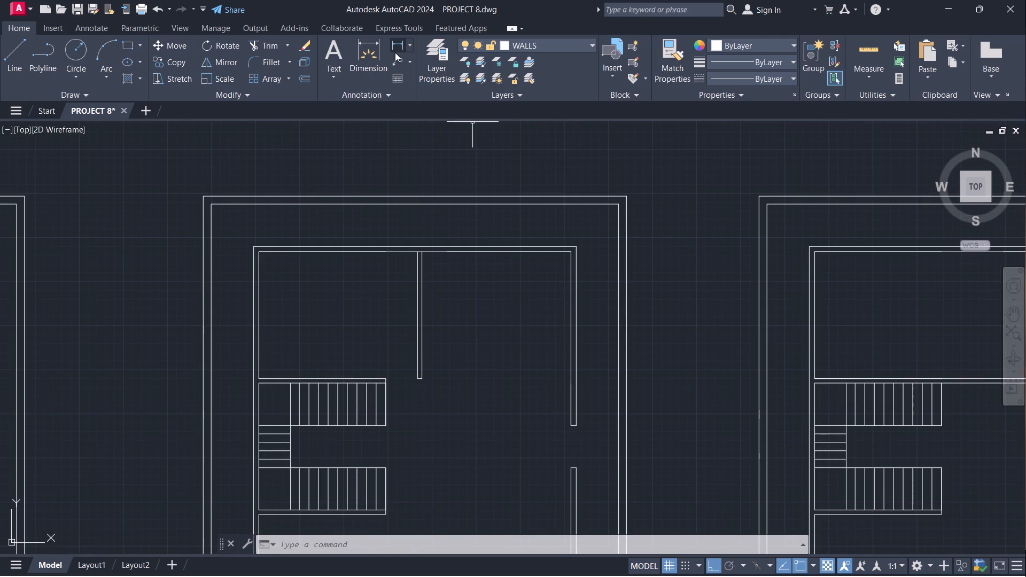
pyautogui.click(399, 47)
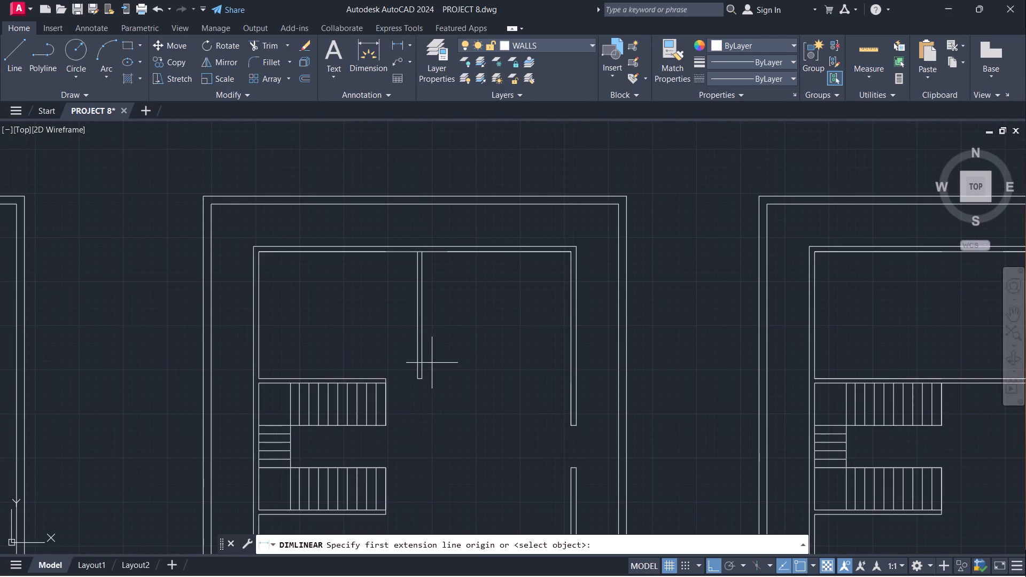
pyautogui.click(426, 377)
pyautogui.scroll(3, 574, 376)
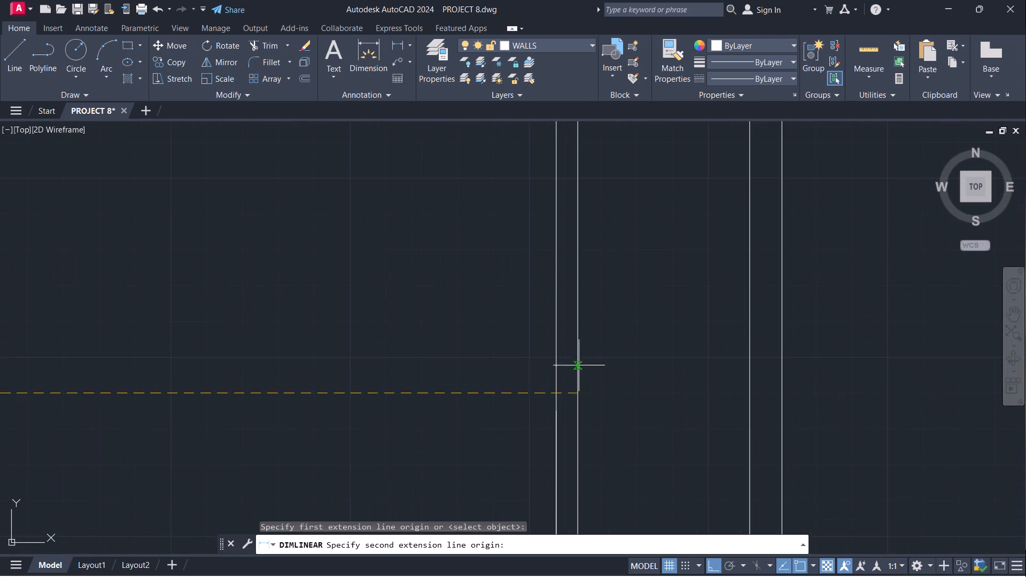
pyautogui.click(557, 395)
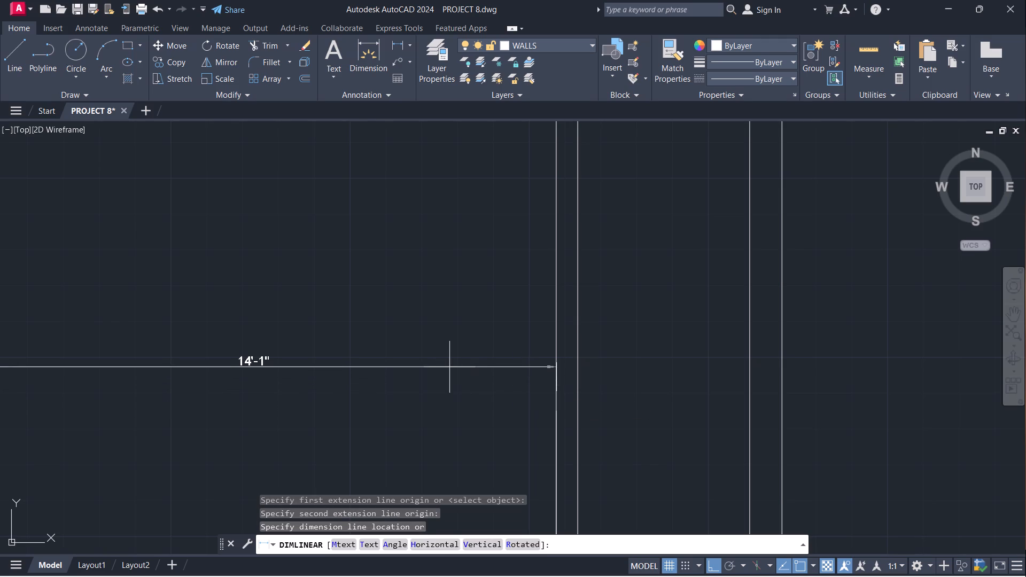
pyautogui.press('Escape')
# Measure the middle plan's south room width between the inner faces of its west and east walls.
pyautogui.scroll(-2, 438, 374)
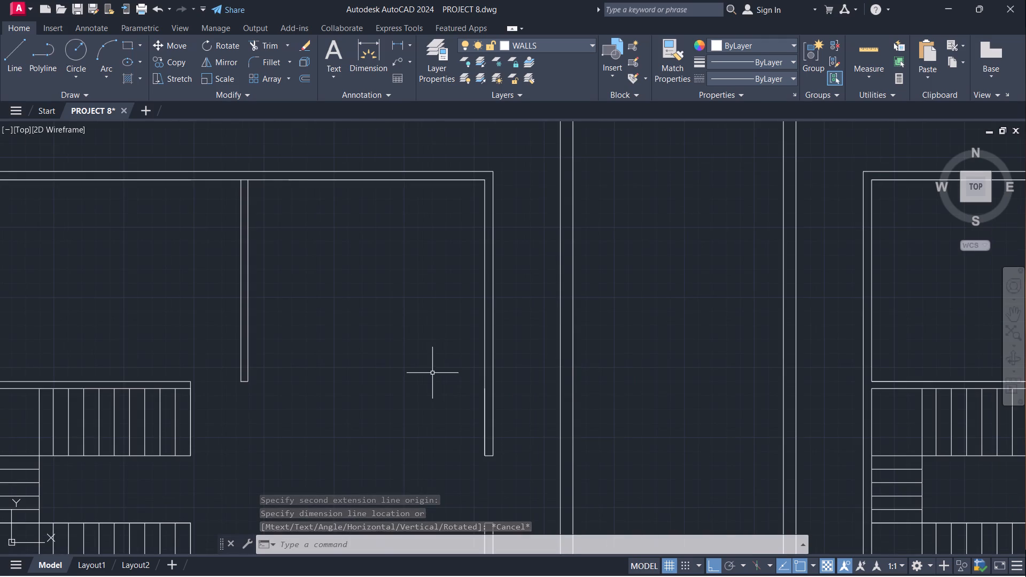
pyautogui.moveTo(426, 374); pyautogui.dragTo(503, 352, button='middle')
pyautogui.middleClick(504, 352)
pyautogui.scroll(-1, 438, 358)
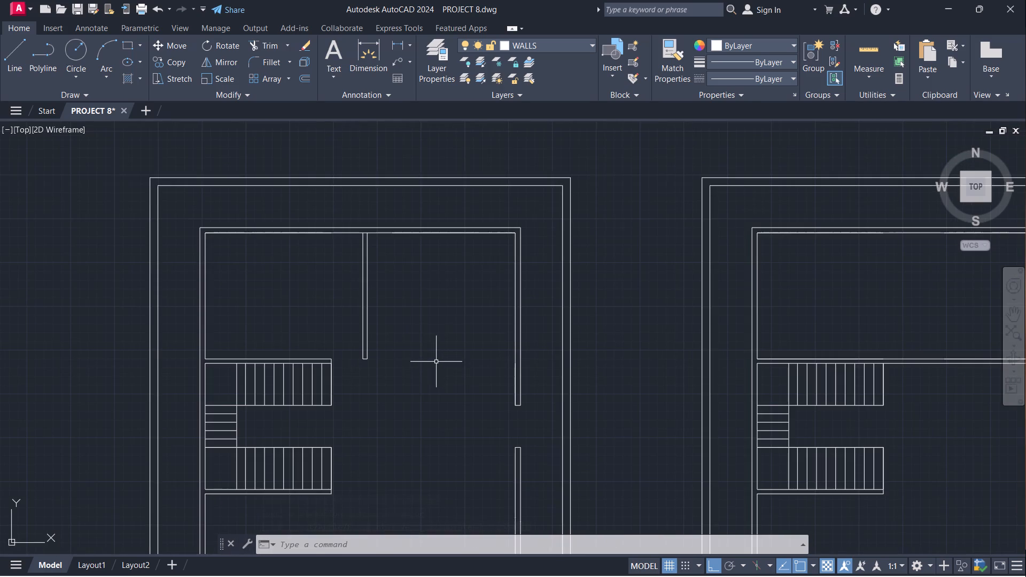
pyautogui.moveTo(425, 375); pyautogui.dragTo(503, 323, button='middle')
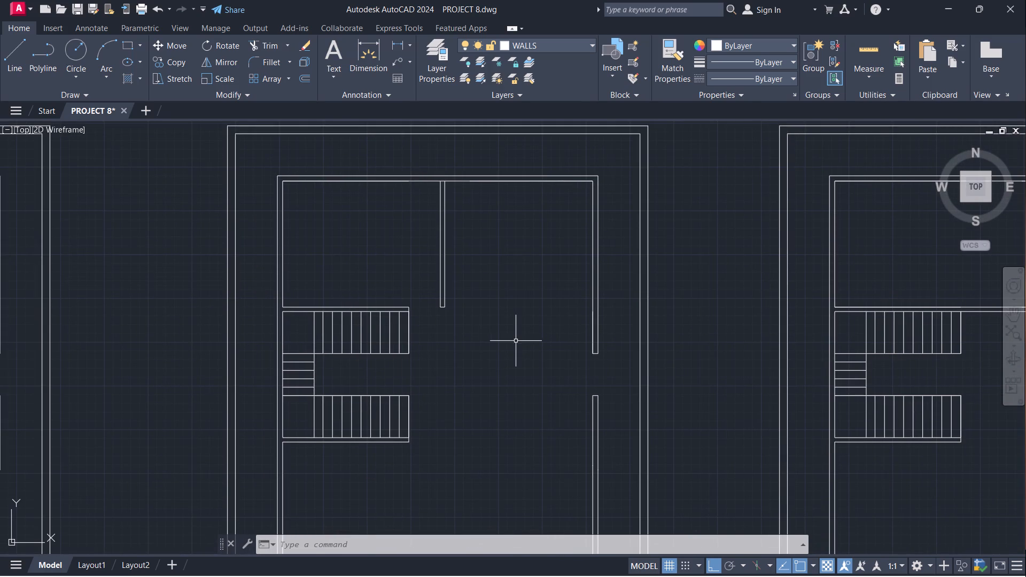
pyautogui.scroll(-2, 499, 327)
pyautogui.scroll(2, 467, 436)
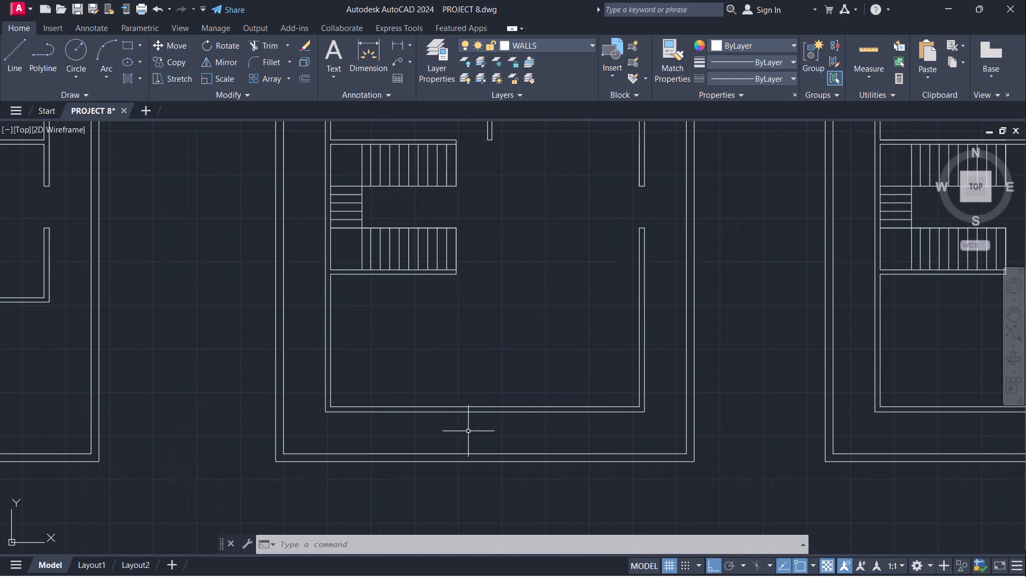
pyautogui.click(396, 41)
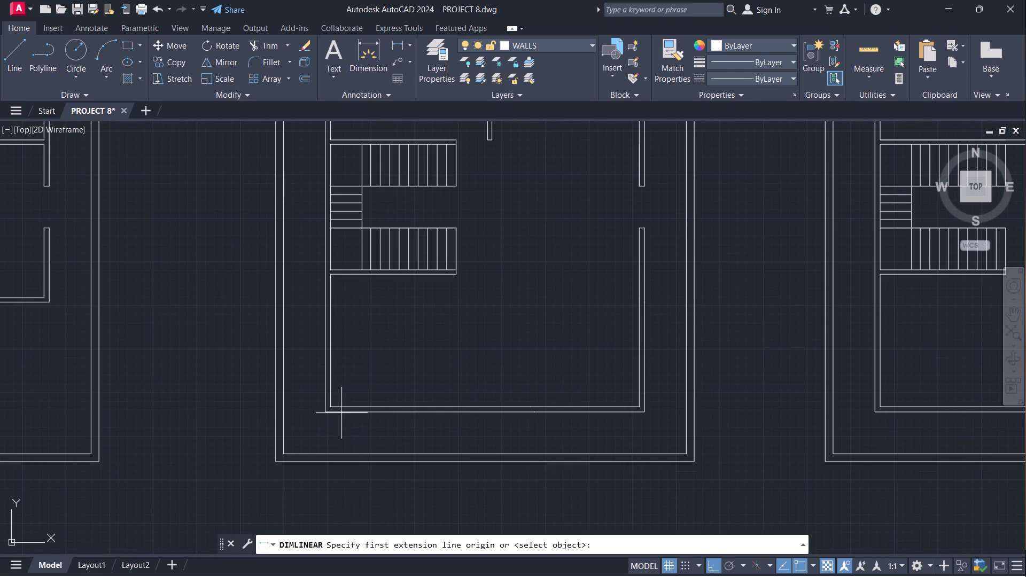
pyautogui.click(334, 402)
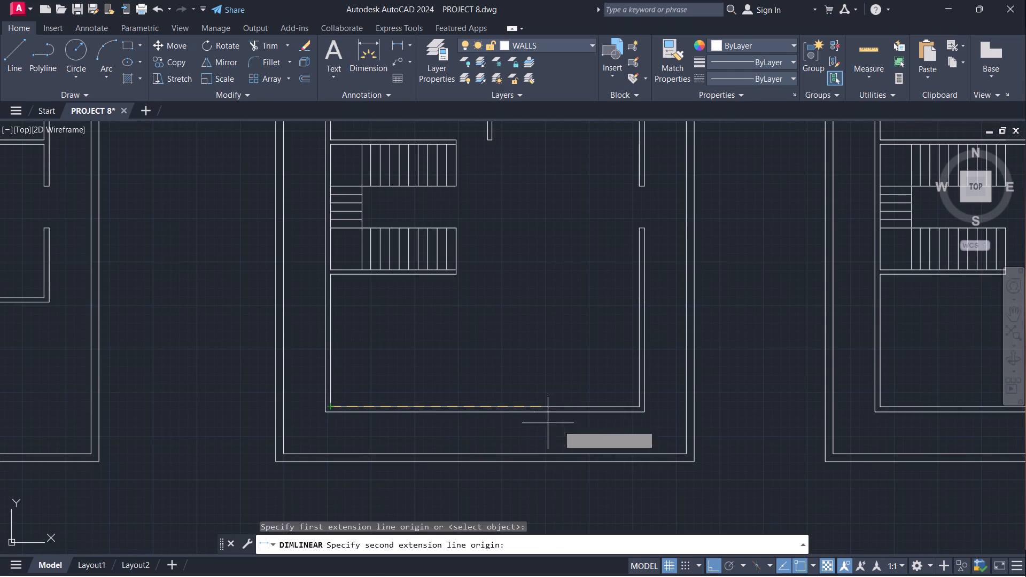
pyautogui.click(641, 406)
pyautogui.scroll(2, 565, 373)
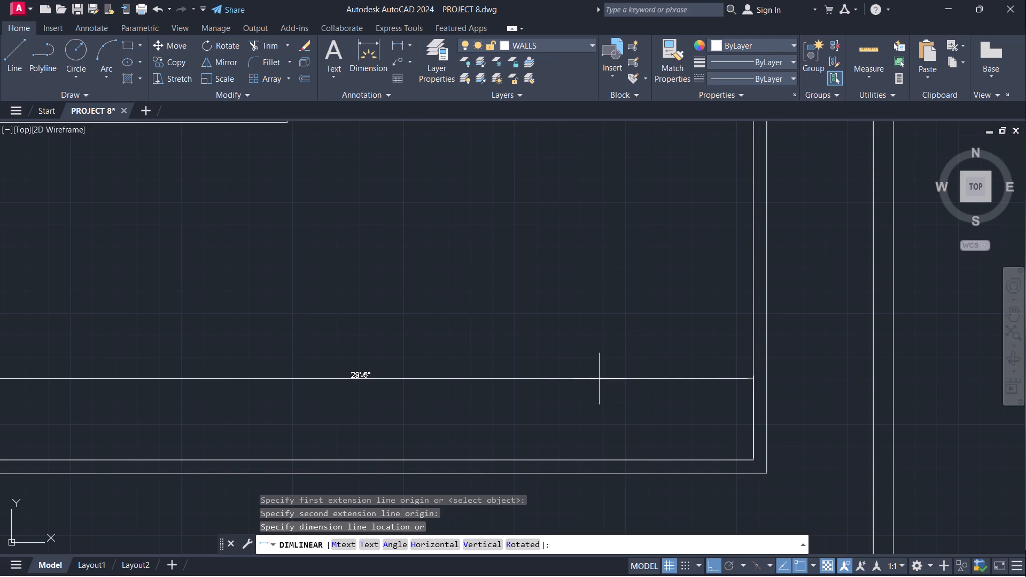
pyautogui.scroll(-1, 599, 379)
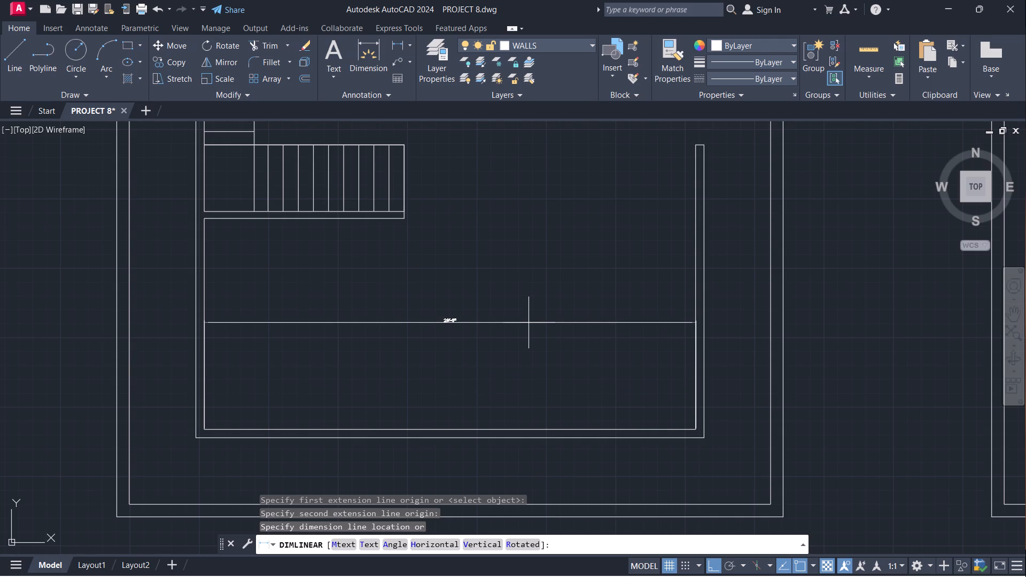
pyautogui.scroll(-2, 526, 323)
pyautogui.scroll(1, 520, 326)
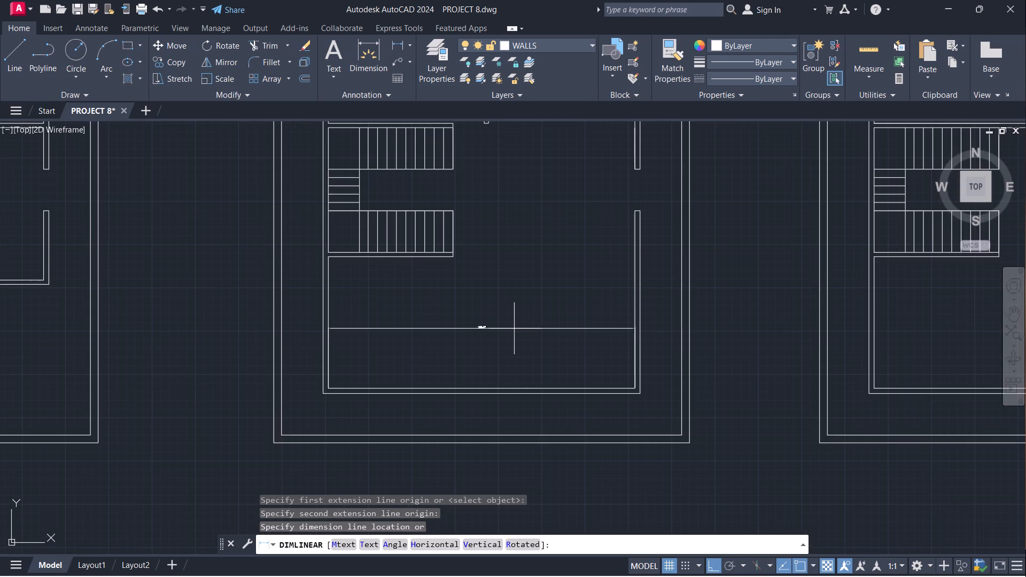
pyautogui.scroll(2, 514, 329)
pyautogui.scroll(-3, 514, 329)
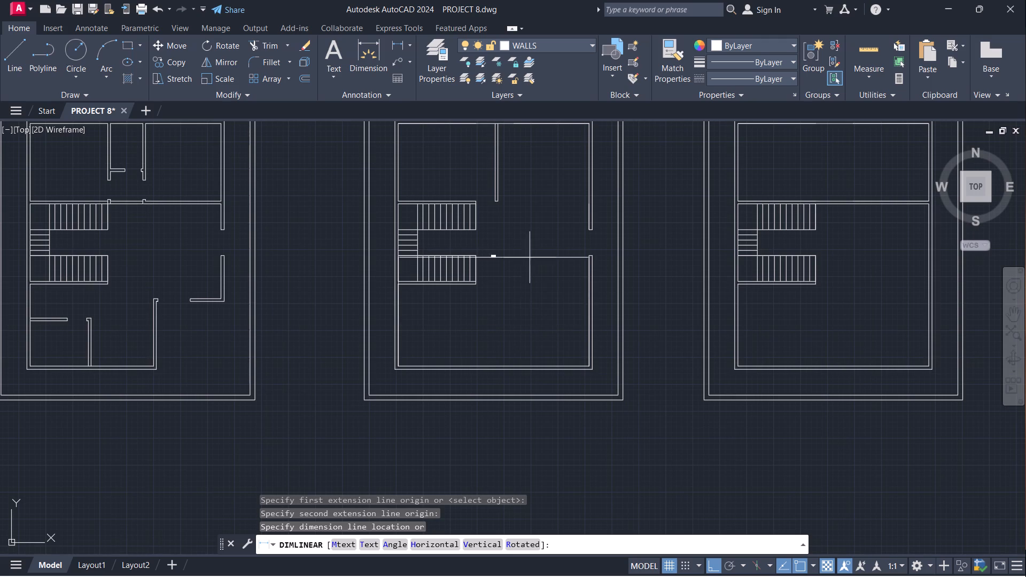
pyautogui.scroll(3, 504, 341)
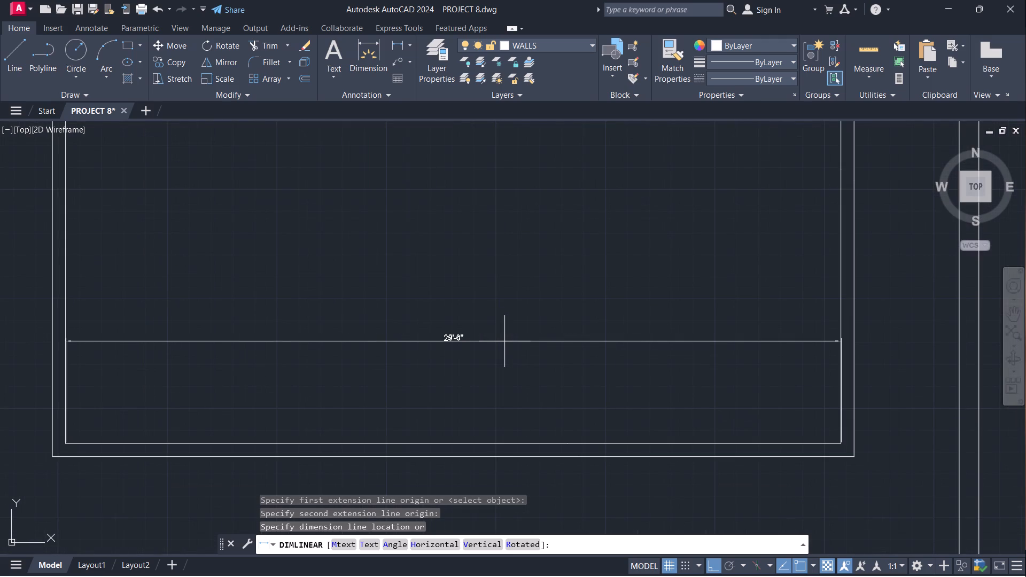
pyautogui.scroll(-1, 504, 341)
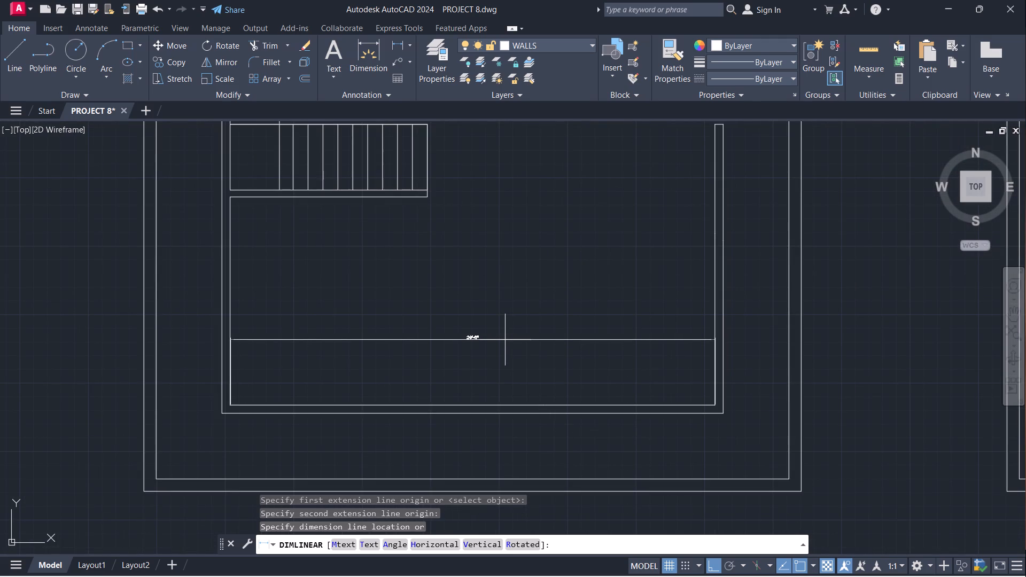
pyautogui.press('Escape')
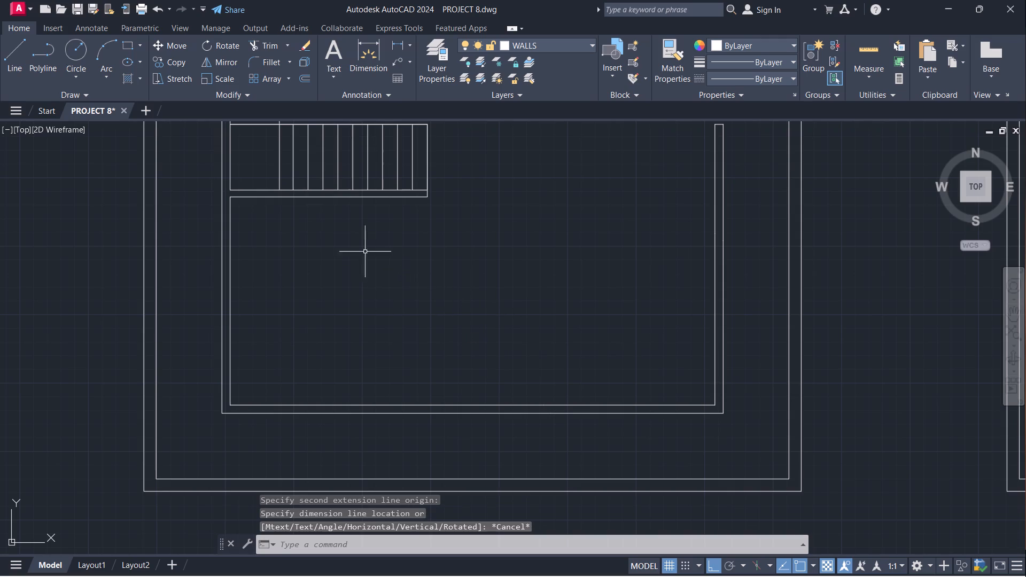
# Measure the middle plan's south room depth from the south wall's inner face to the lower stair wall.
pyautogui.click(397, 40)
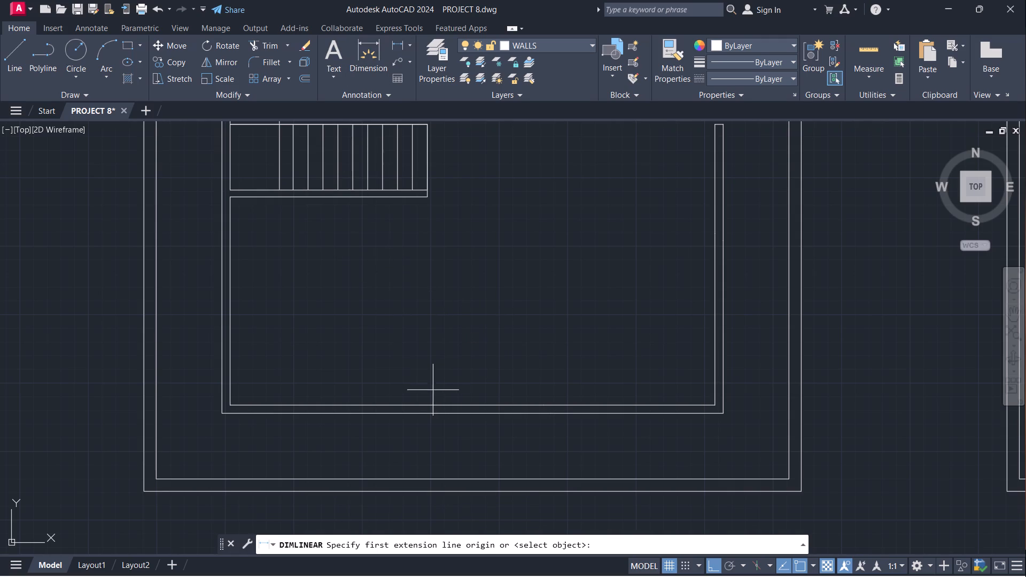
pyautogui.moveTo(434, 401); pyautogui.dragTo(441, 389)
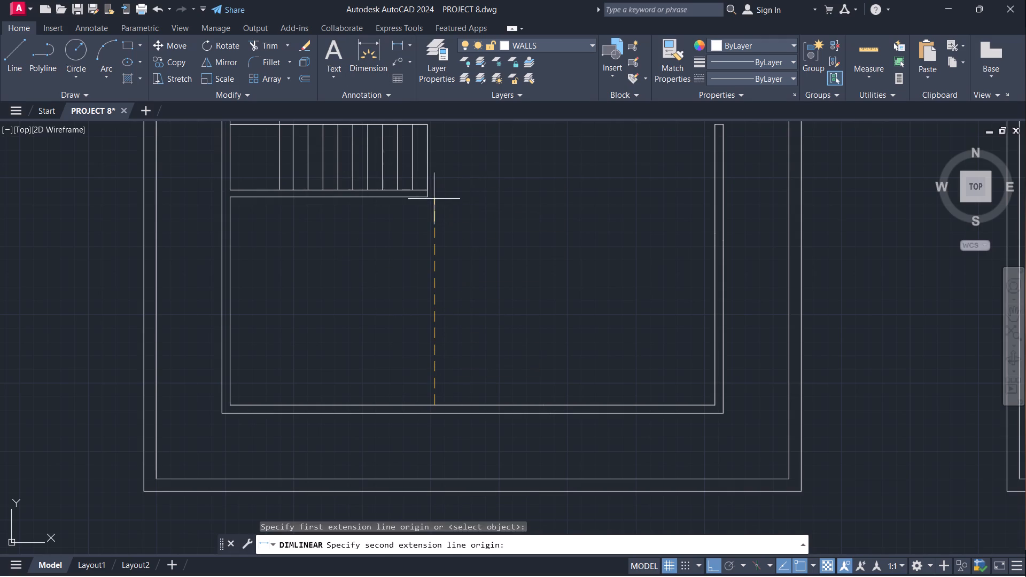
pyautogui.click(430, 198)
pyautogui.scroll(1, 473, 225)
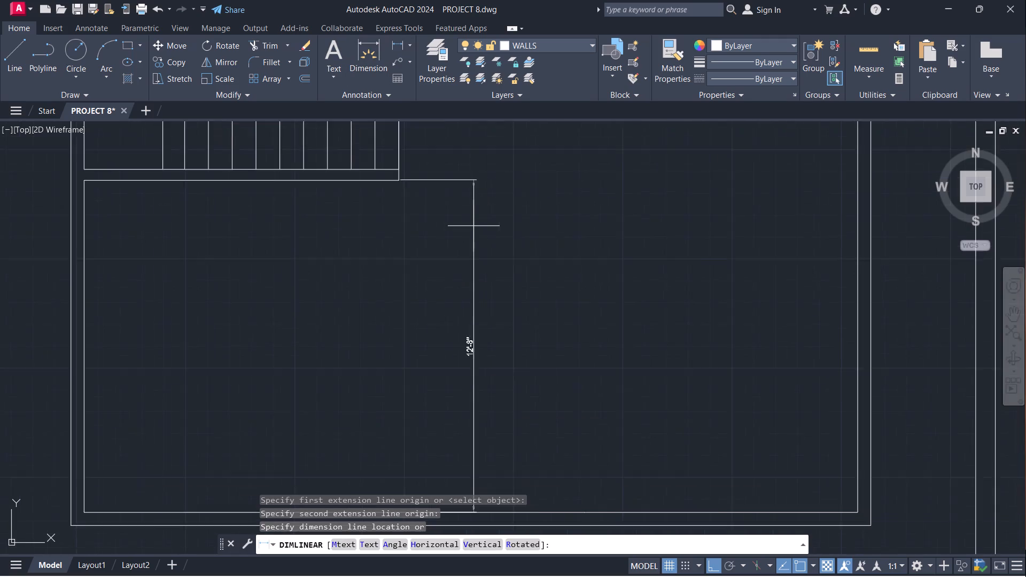
pyautogui.scroll(2, 473, 228)
pyautogui.scroll(-2, 491, 244)
pyautogui.scroll(2, 480, 387)
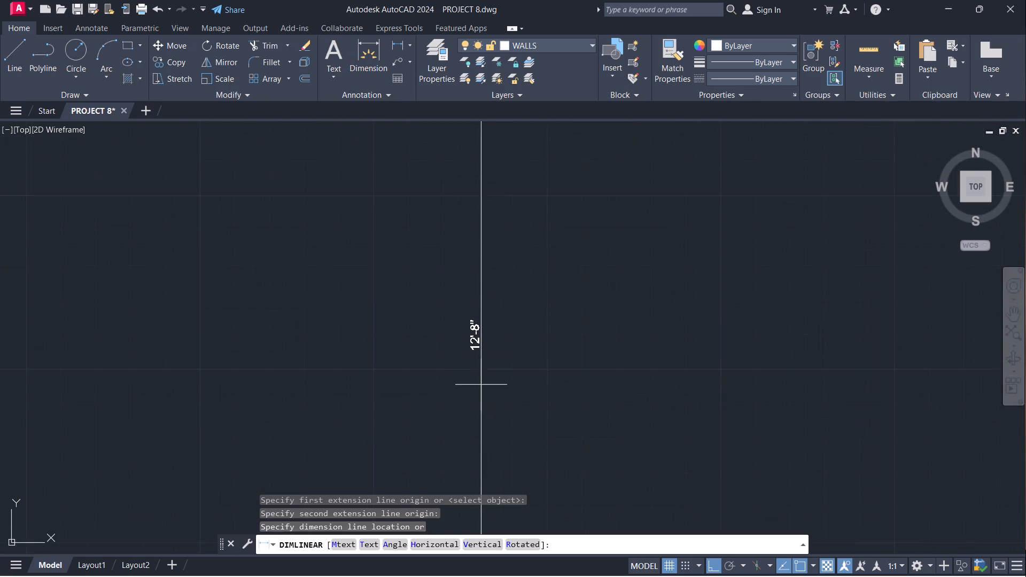
pyautogui.scroll(-1, 507, 321)
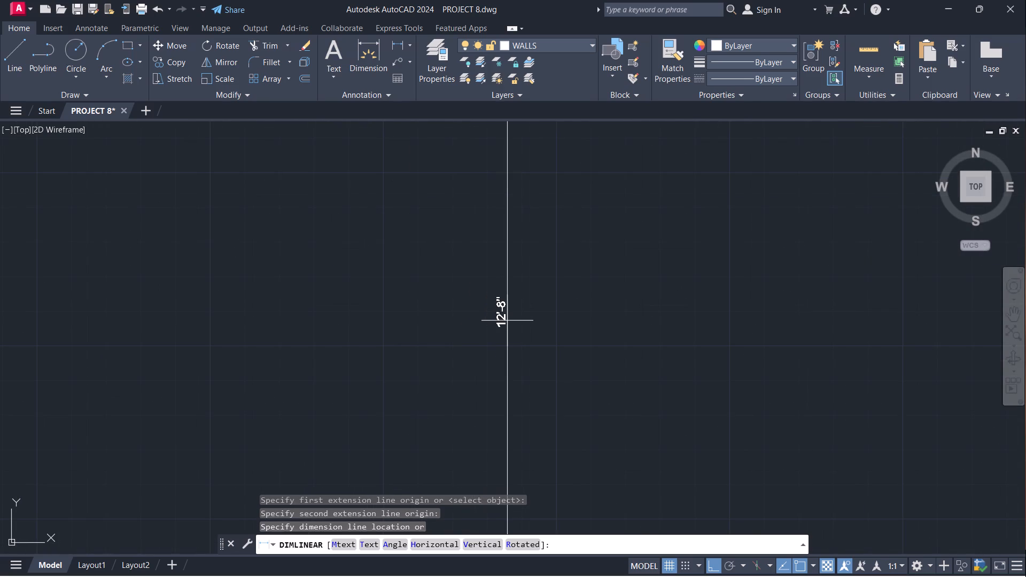
pyautogui.scroll(-2, 510, 316)
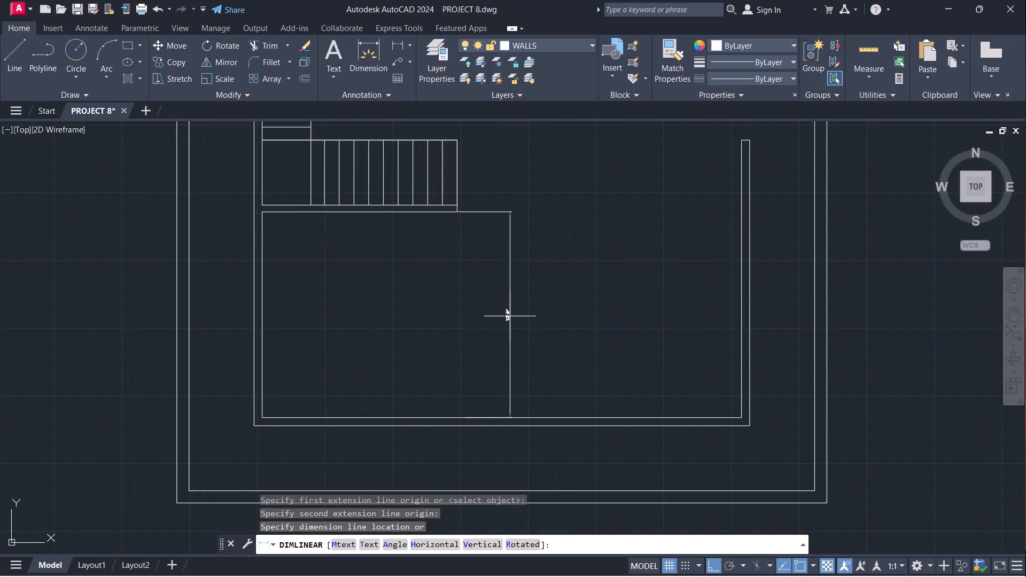
pyautogui.scroll(-2, 510, 316)
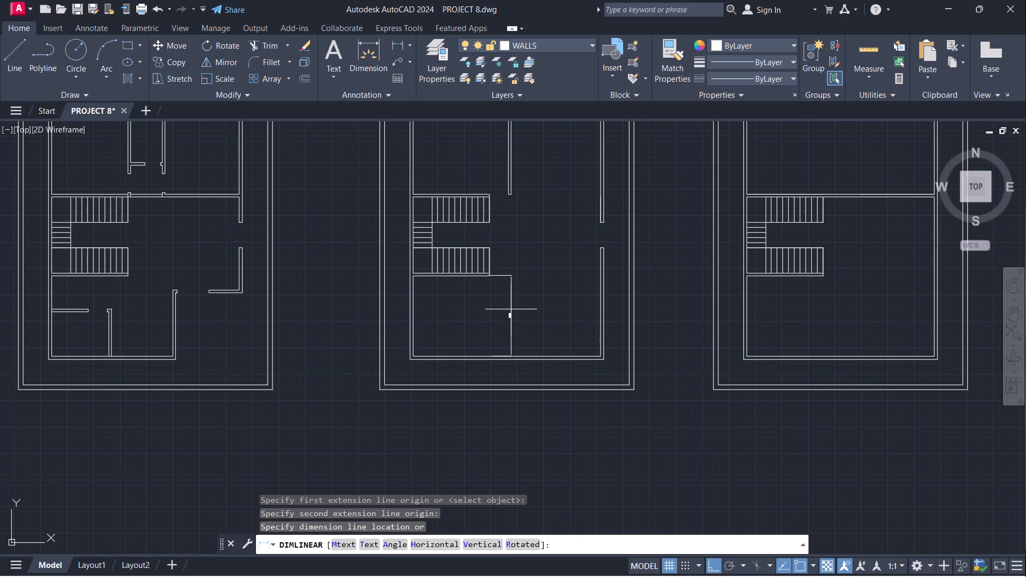
pyautogui.press('Escape')
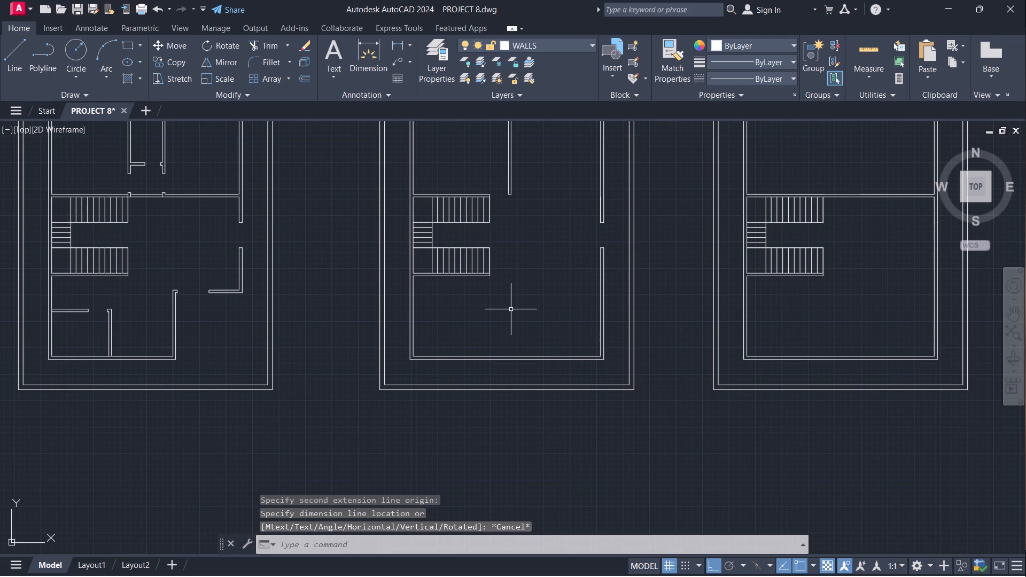
# Extend both face lines of the middle plan's east wall across the opening beside the stairs.
pyautogui.press('l')
pyautogui.press('Escape')
pyautogui.write('ex')
pyautogui.press('Return')
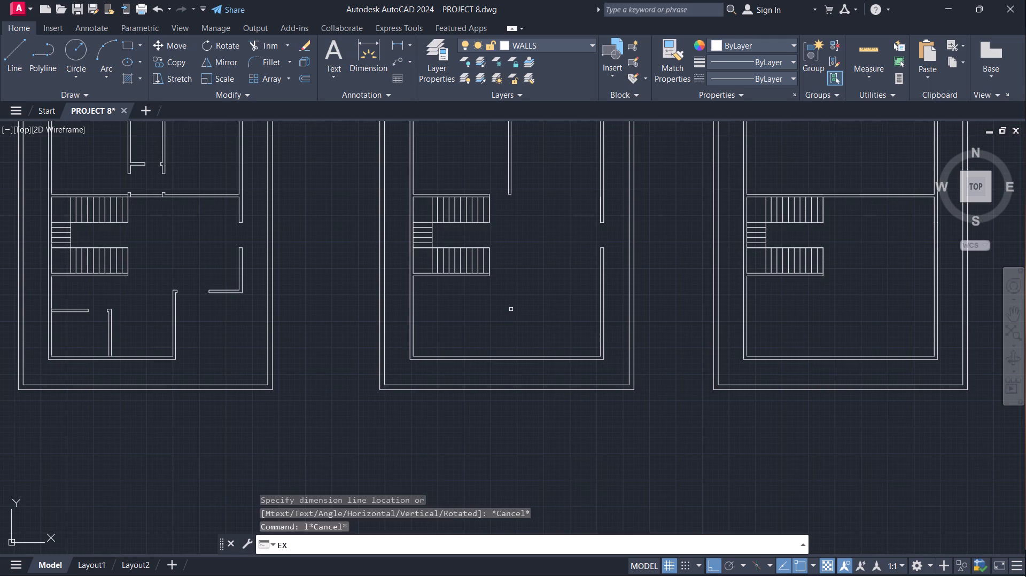
pyautogui.click(605, 212)
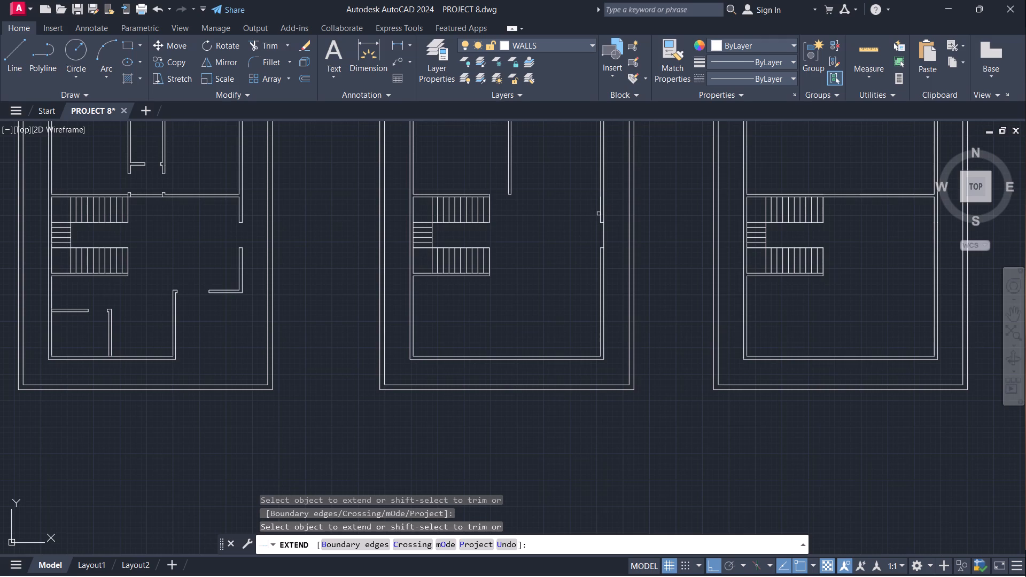
pyautogui.click(600, 214)
pyautogui.press('Escape')
# Trim away the two short end lines left across the middle plan's east wall at the former opening.
pyautogui.write('tr')
pyautogui.press('Return')
pyautogui.scroll(1, 612, 230)
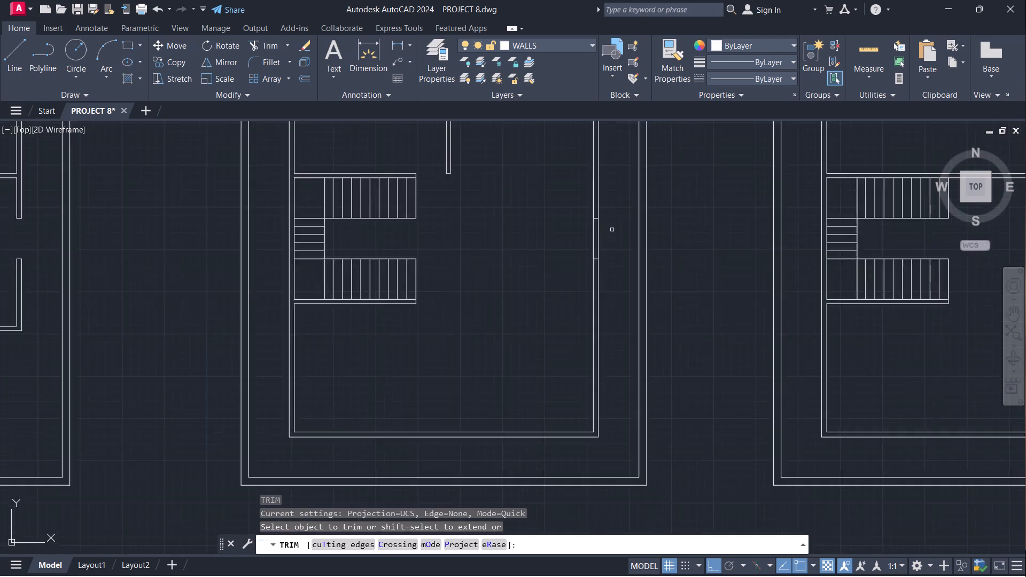
pyautogui.scroll(3, 612, 230)
pyautogui.click(548, 185)
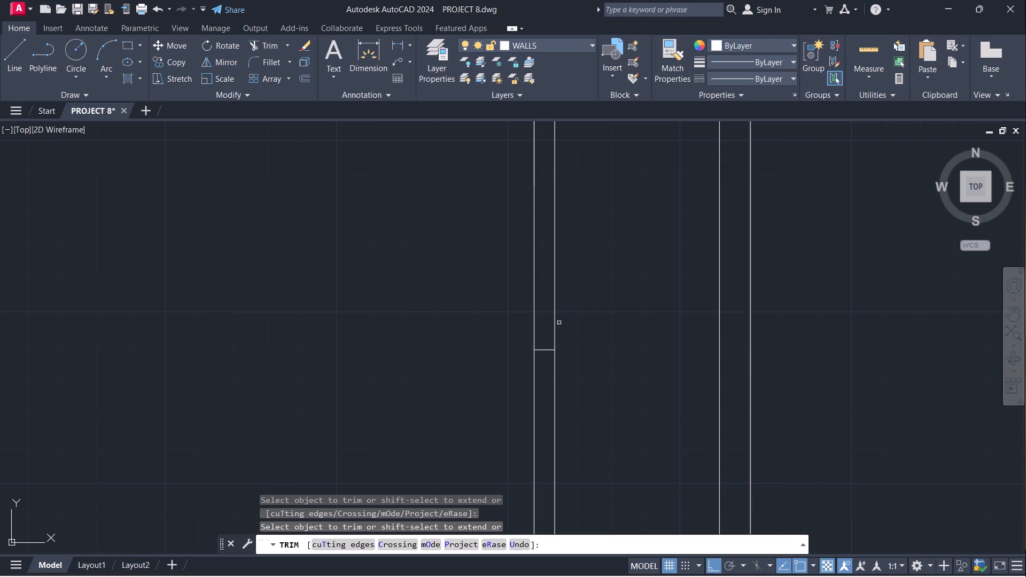
pyautogui.click(544, 349)
pyautogui.scroll(-3, 398, 268)
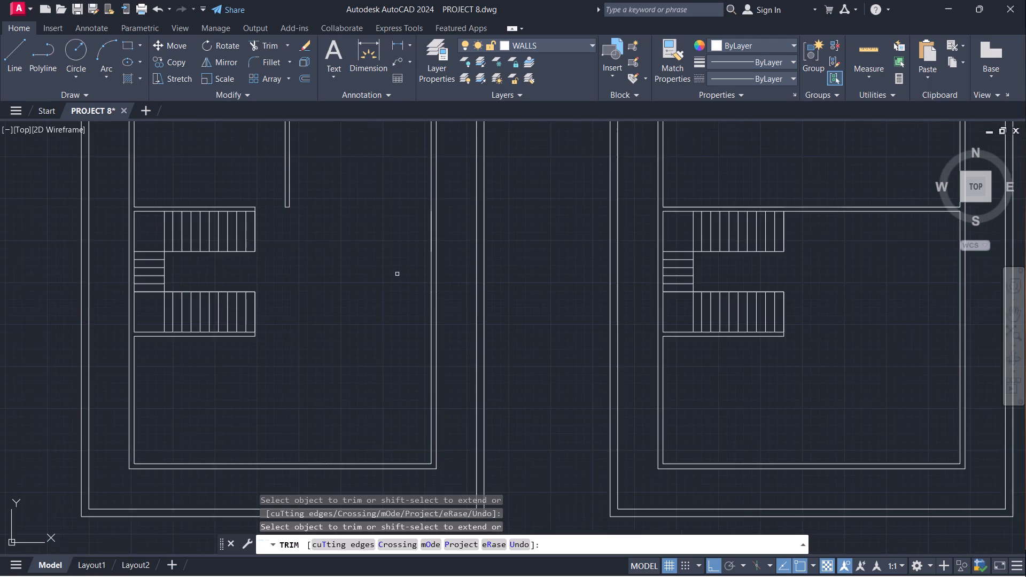
pyautogui.scroll(-1, 397, 274)
pyautogui.moveTo(353, 255); pyautogui.dragTo(397, 316, button='middle')
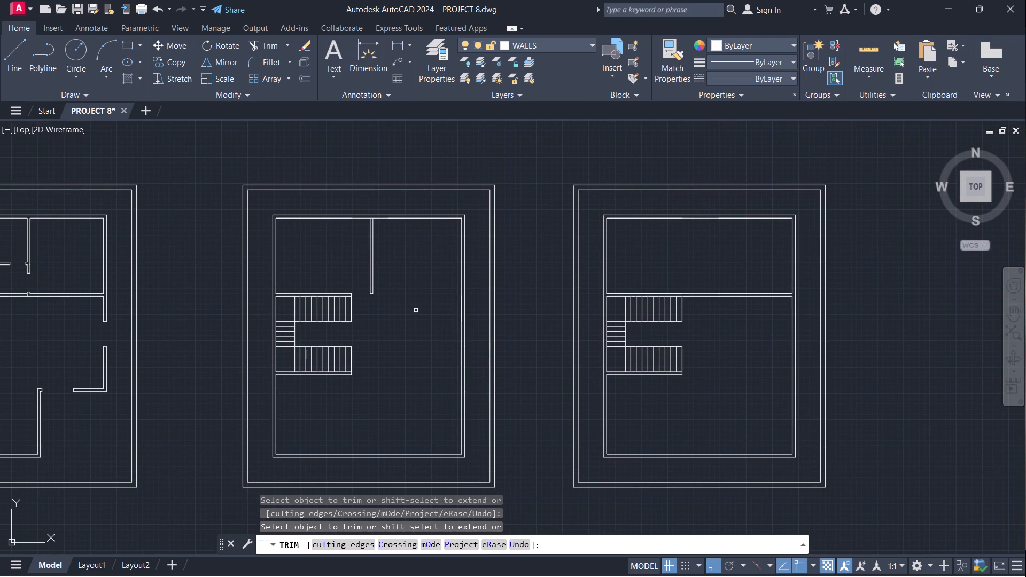
pyautogui.scroll(1, 373, 318)
pyautogui.moveTo(366, 430); pyautogui.dragTo(386, 360, button='middle')
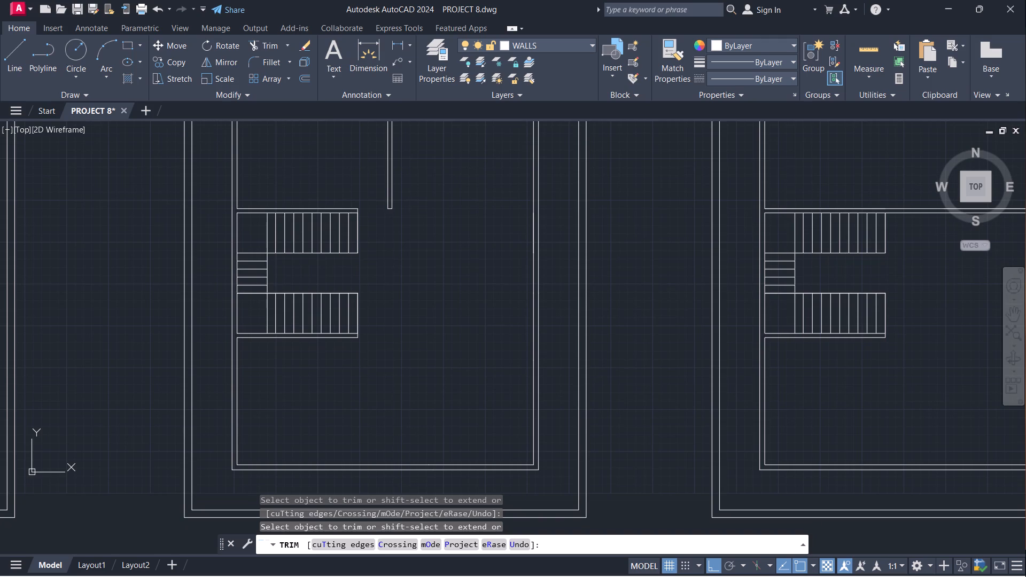
pyautogui.scroll(-1, 401, 338)
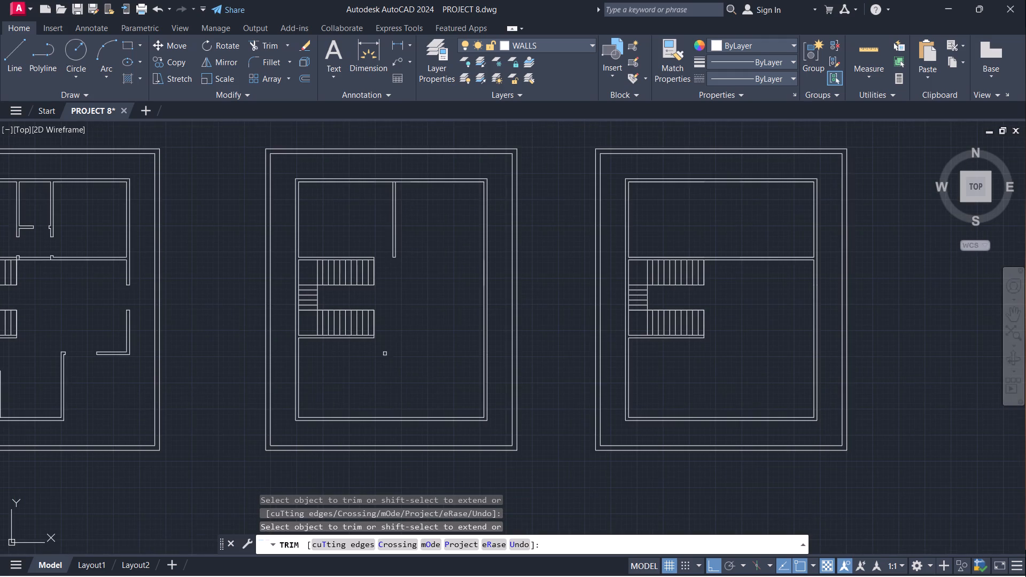
pyautogui.scroll(1, 370, 351)
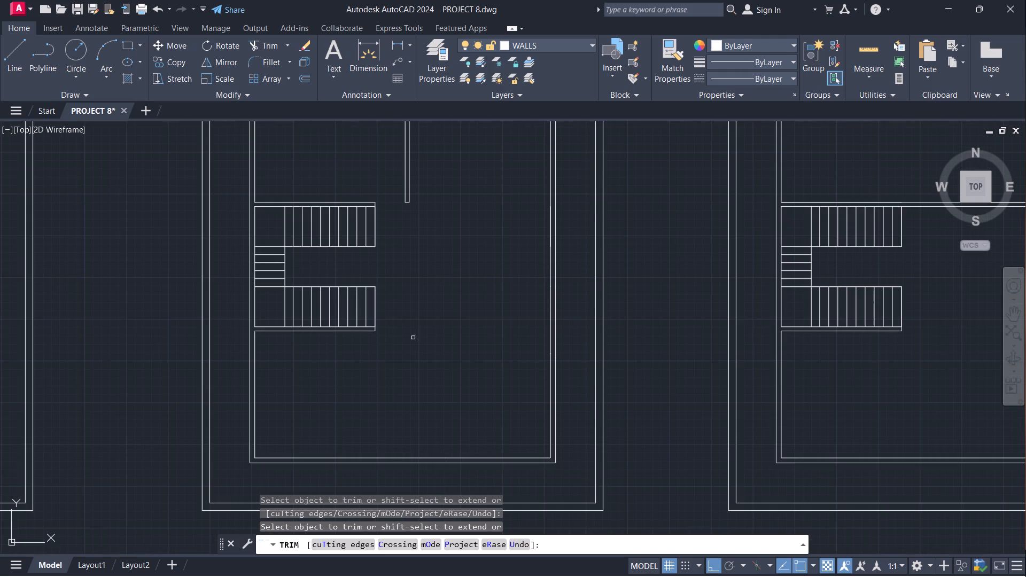
pyautogui.scroll(-1, 431, 347)
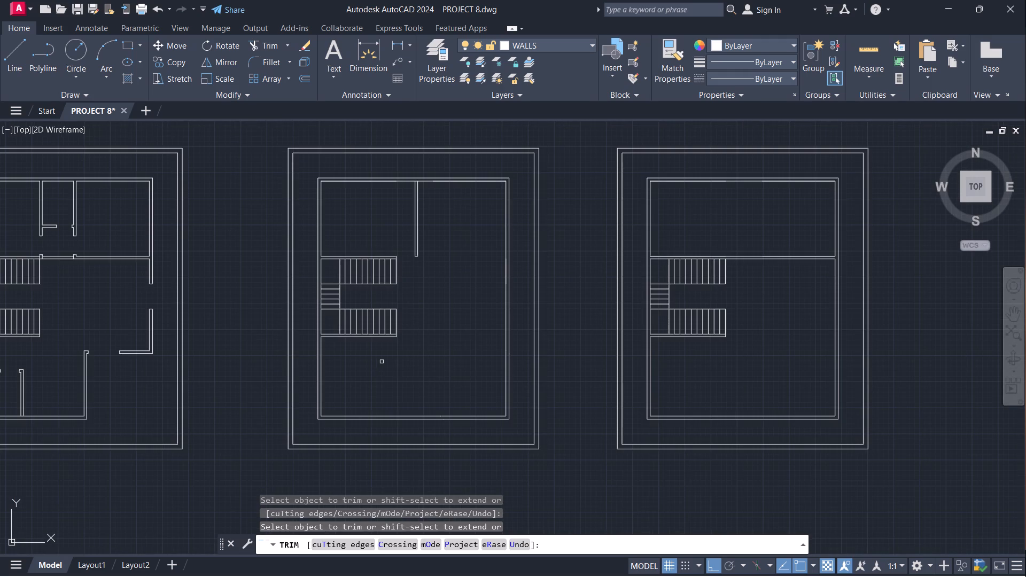
pyautogui.press('Escape')
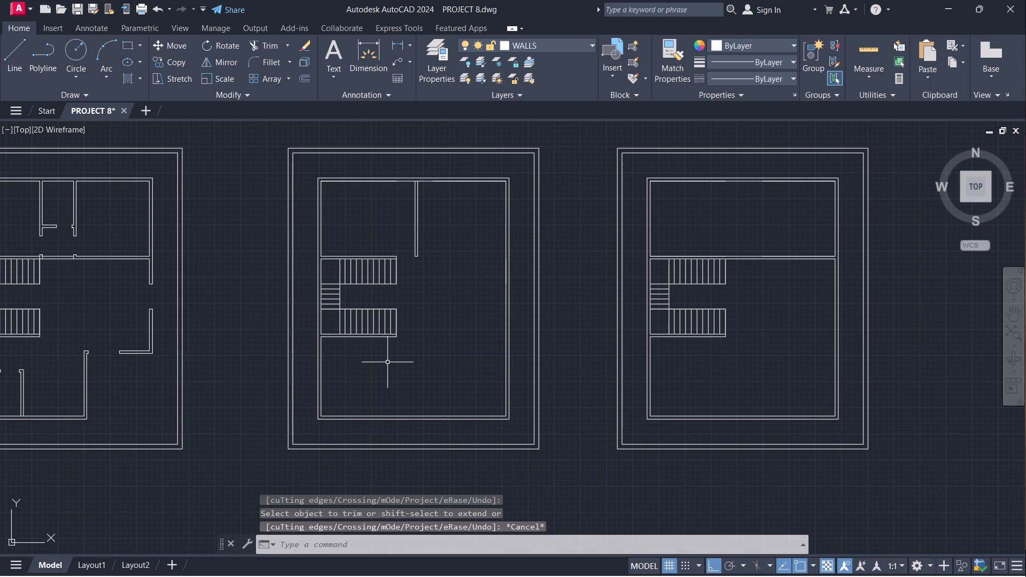
# Offset the inner face of the middle plan's west wall 15' east into the south room.
pyautogui.press('o')
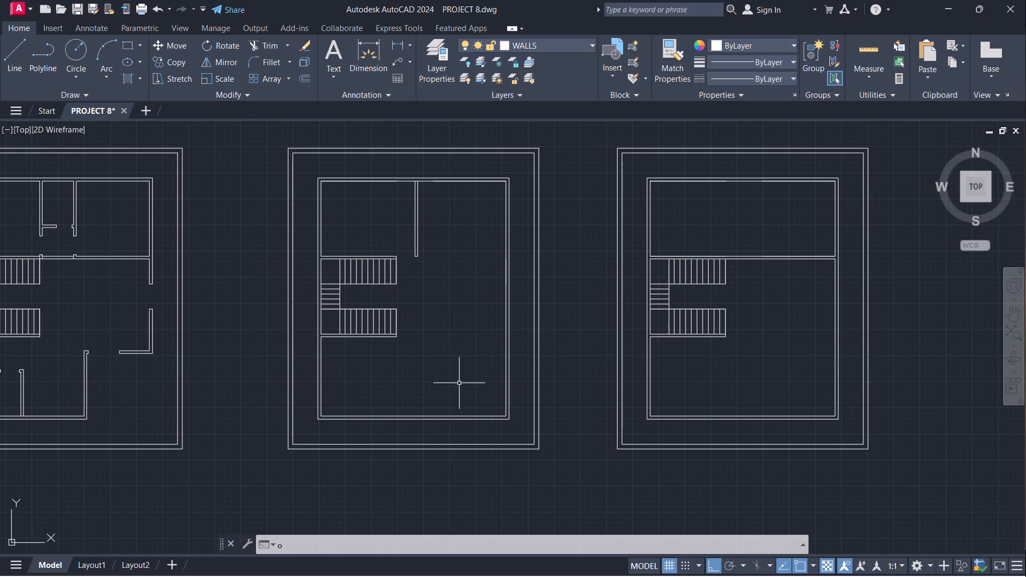
pyautogui.scroll(2, 323, 384)
pyautogui.press('Return')
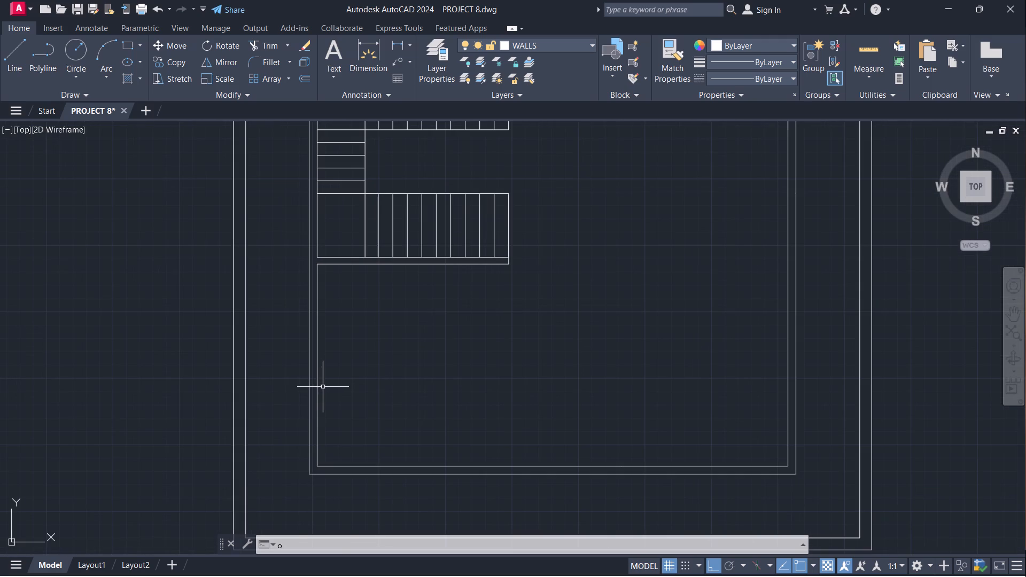
pyautogui.click(318, 378)
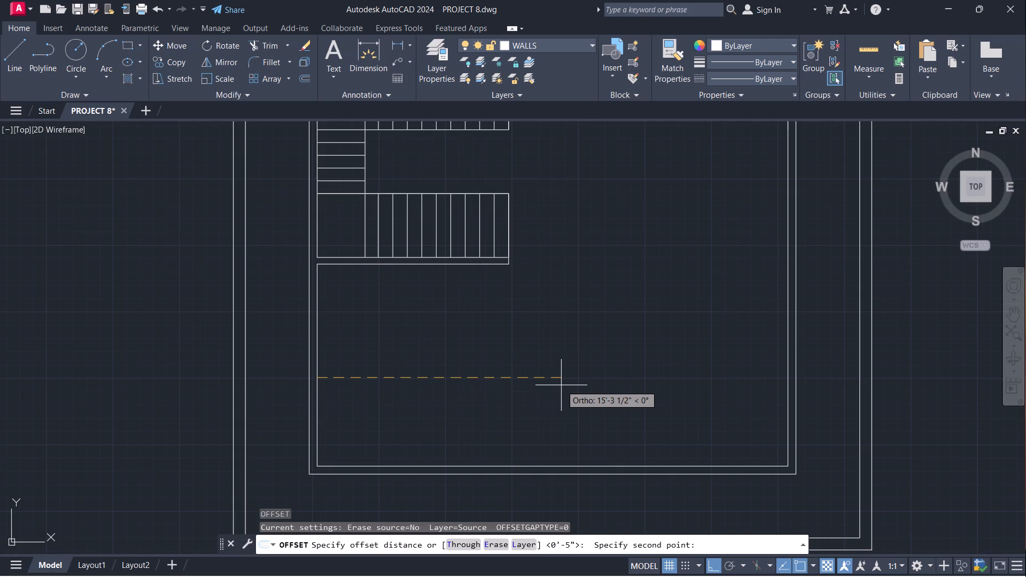
pyautogui.write("15'")
pyautogui.press('Return')
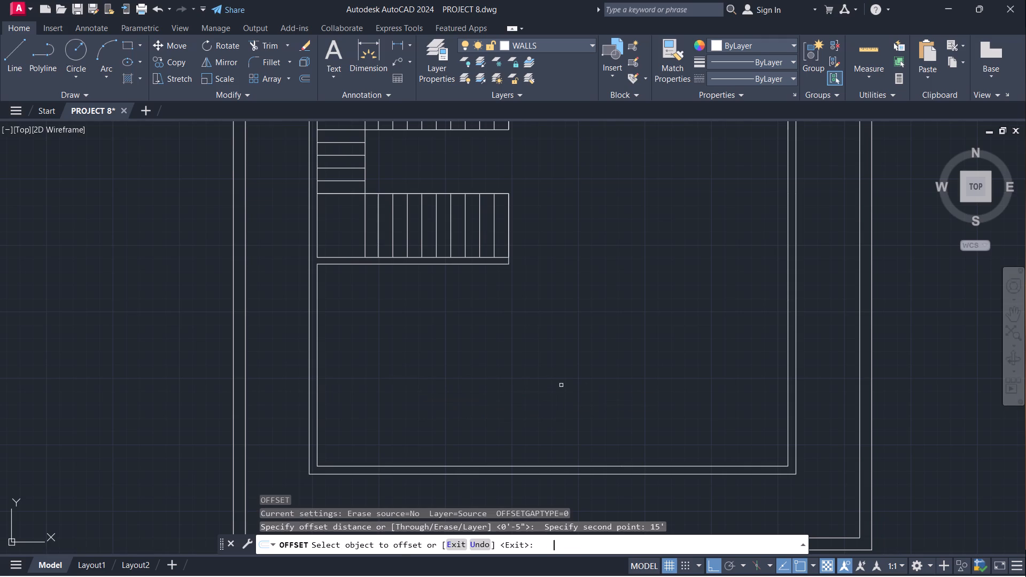
pyautogui.click(318, 401)
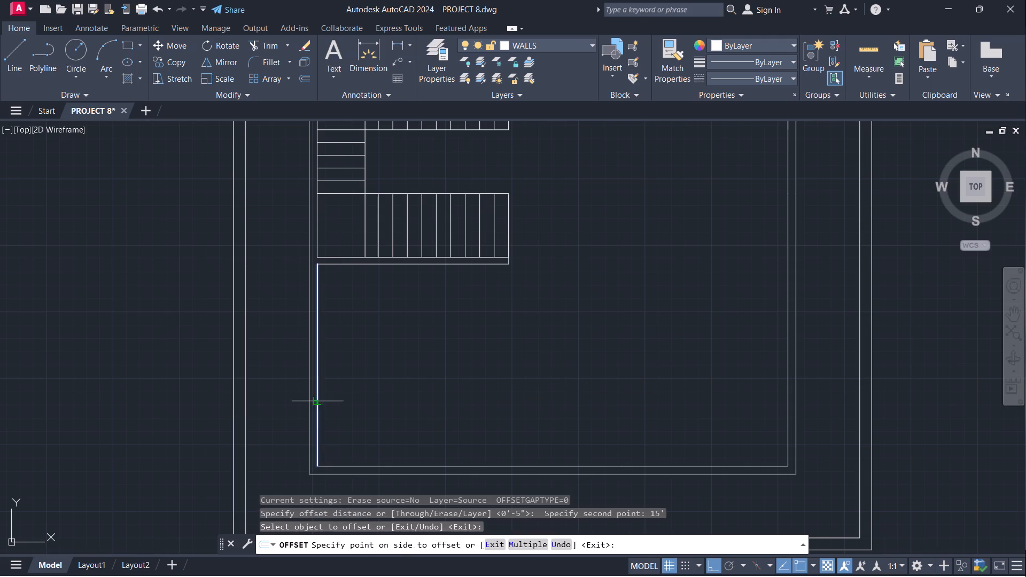
pyautogui.click(563, 406)
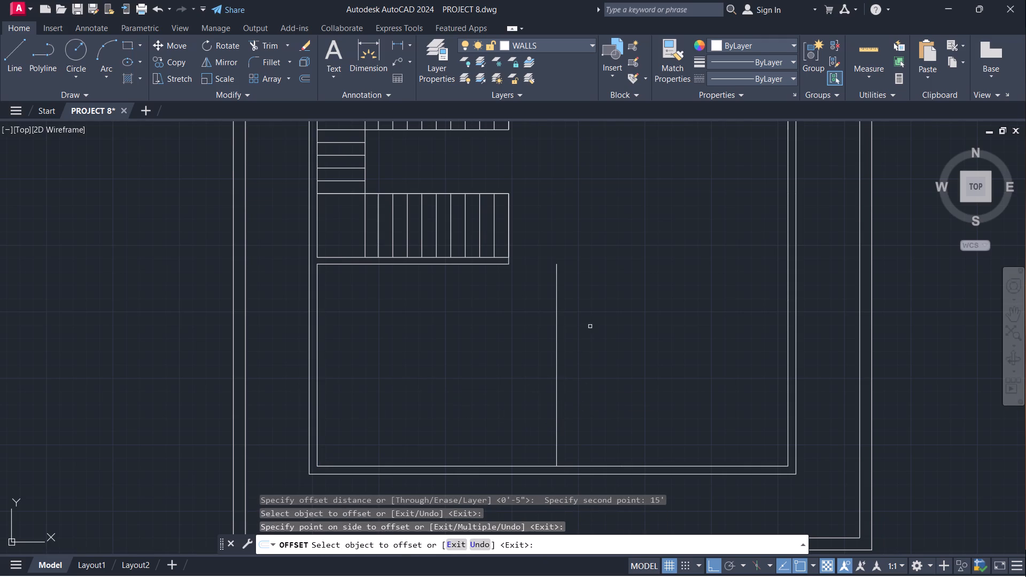
pyautogui.press('Escape')
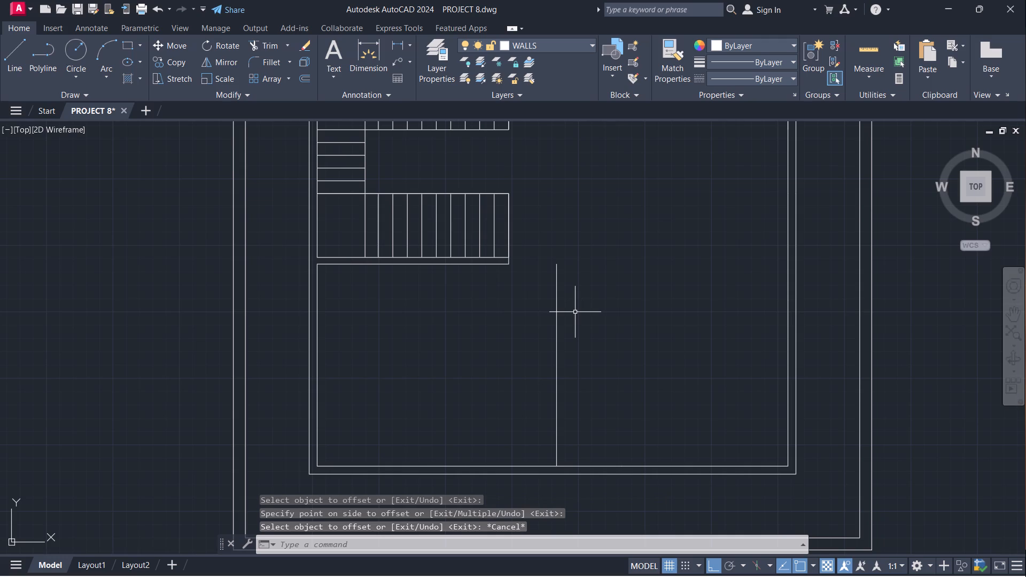
# Offset the new south room partition line 5" to the east for the wall thickness.
pyautogui.press('space')
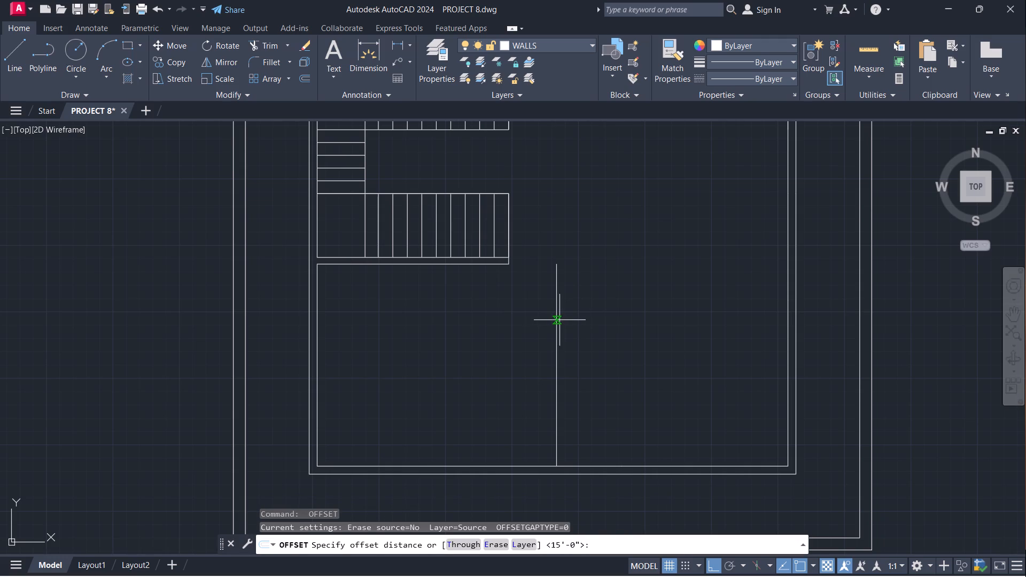
pyautogui.click(557, 320)
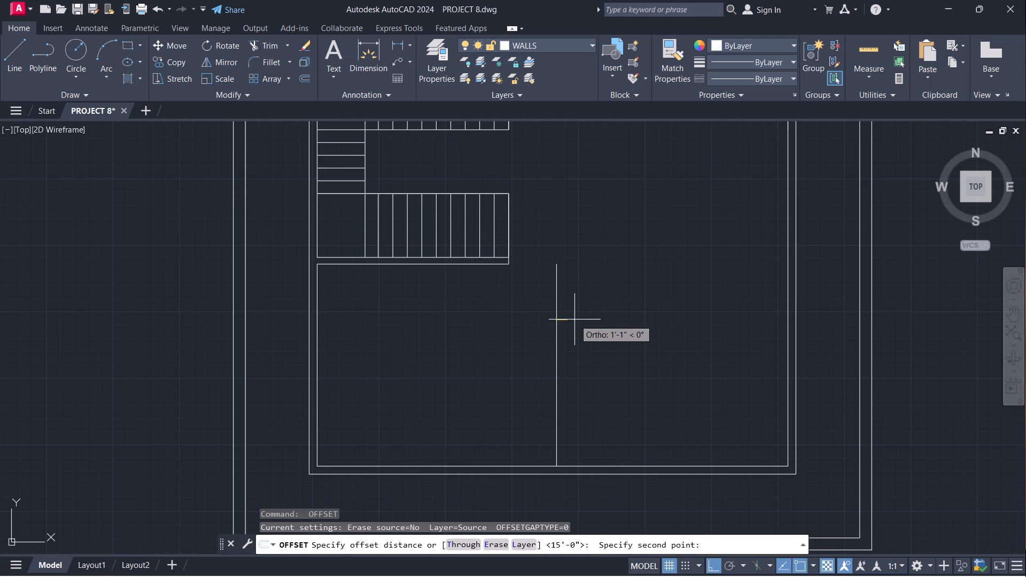
pyautogui.press('5')
pyautogui.press('Return')
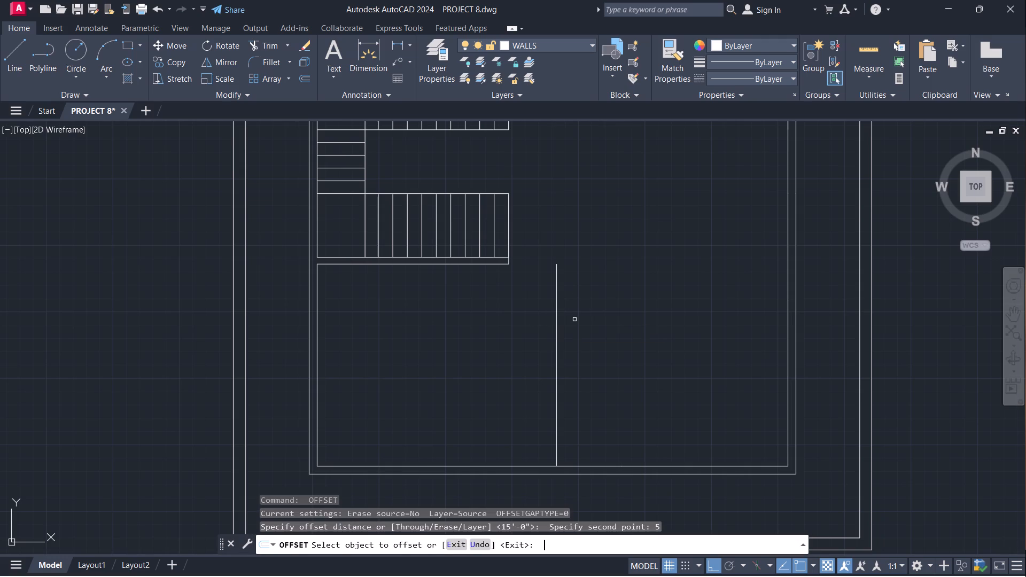
pyautogui.click(557, 330)
pyautogui.click(592, 332)
pyautogui.scroll(2, 573, 258)
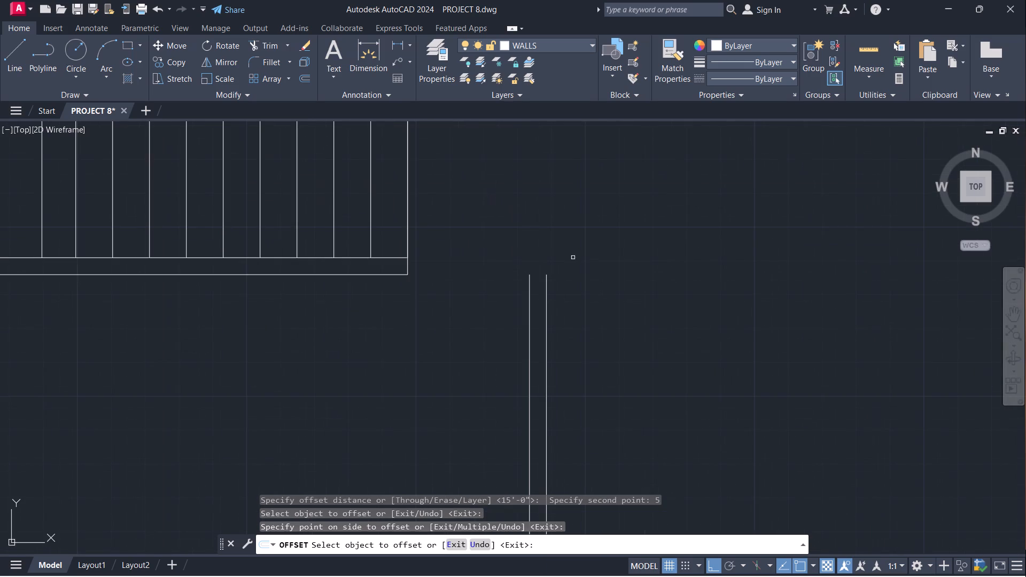
pyautogui.press('Escape')
# Draw a line closing the north end of the new south partition between its two faces.
pyautogui.press('l')
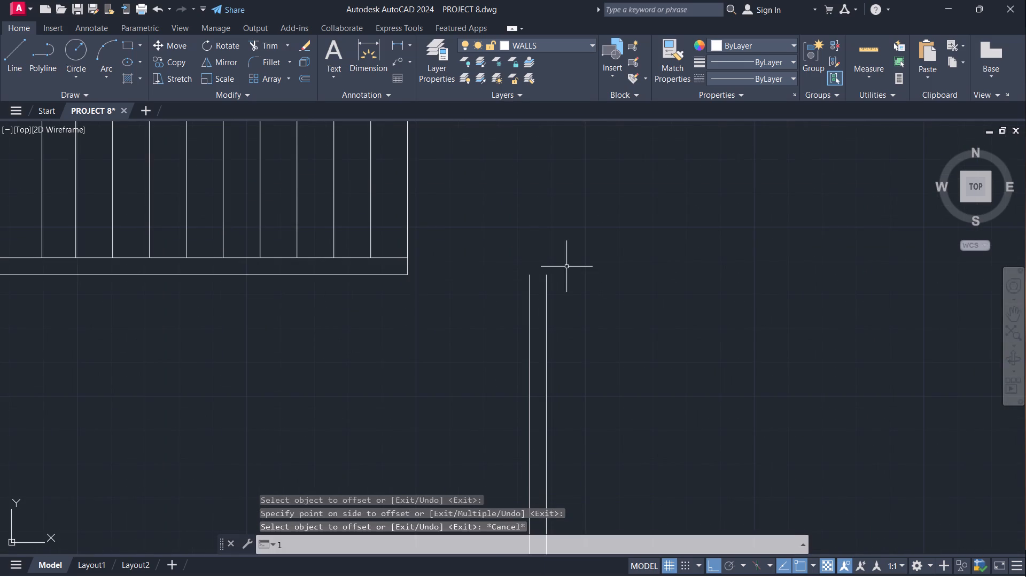
pyautogui.press('Return')
pyautogui.click(545, 272)
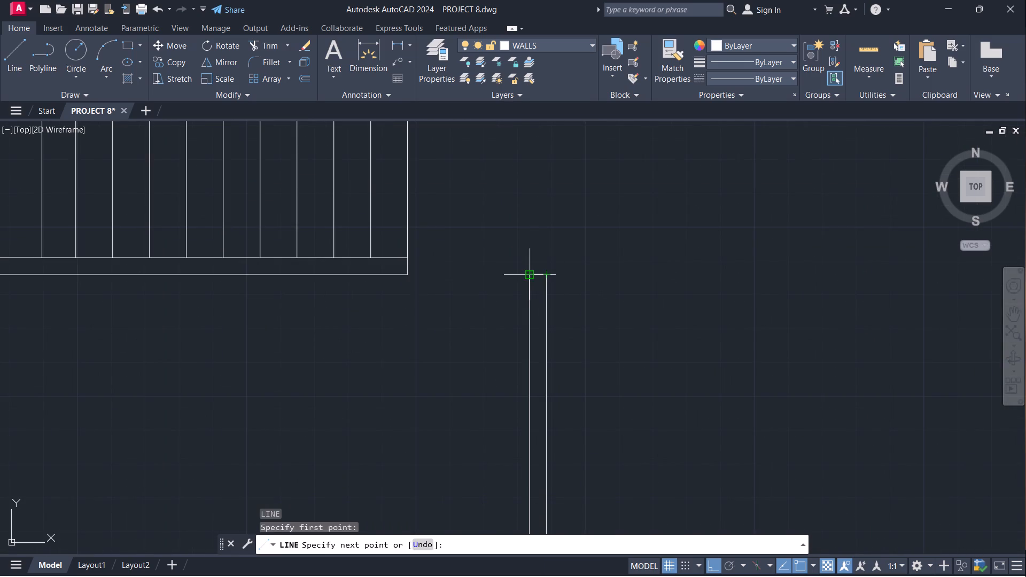
pyautogui.click(530, 272)
pyautogui.press('Escape')
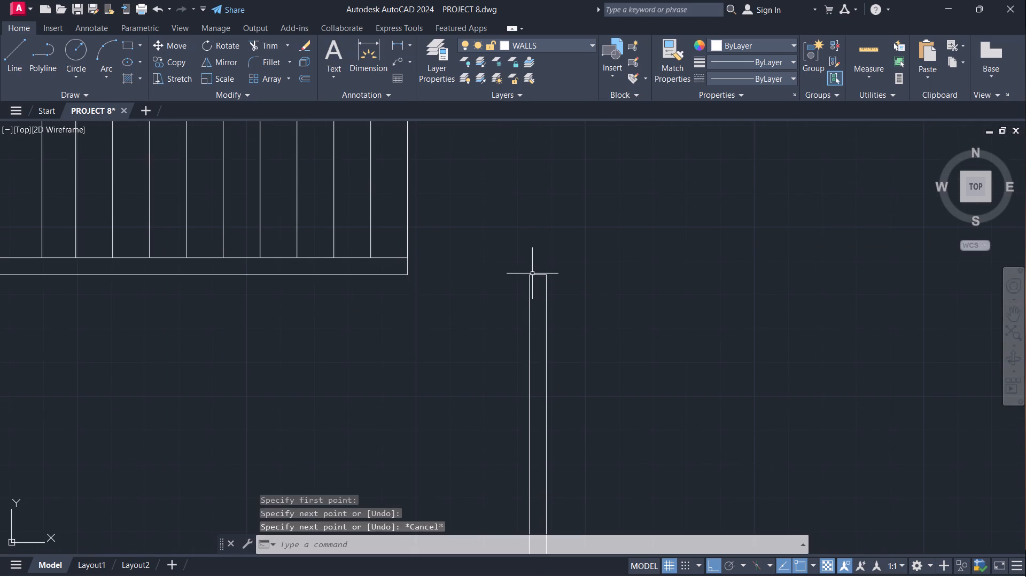
# Measure the width from the new south partition's east face to the inner face of the middle plan's east wall.
pyautogui.scroll(-1, 629, 229)
pyautogui.scroll(-1, 648, 286)
pyautogui.moveTo(654, 308); pyautogui.dragTo(475, 226, button='middle')
pyautogui.click(400, 45)
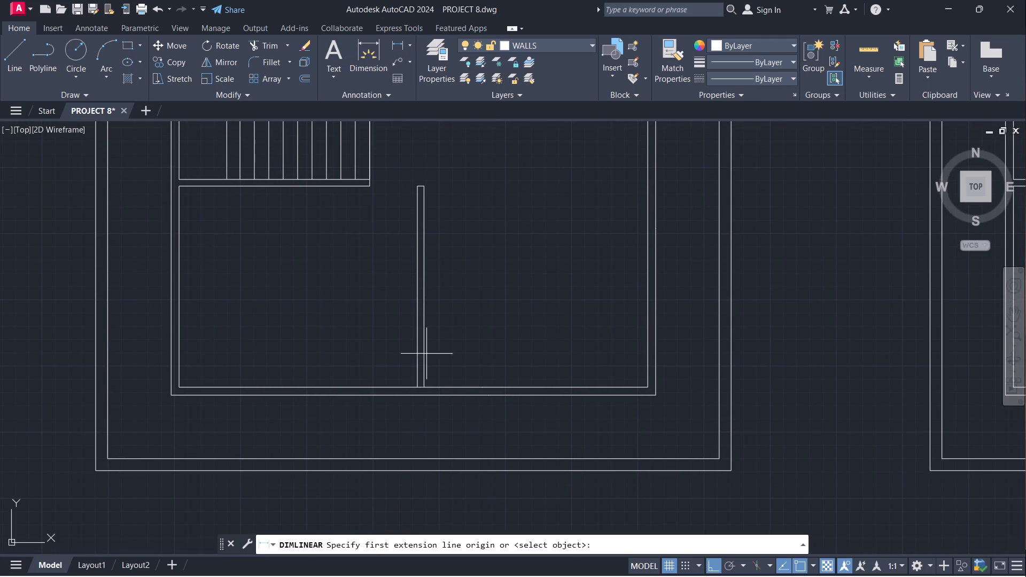
pyautogui.moveTo(426, 387); pyautogui.dragTo(437, 384)
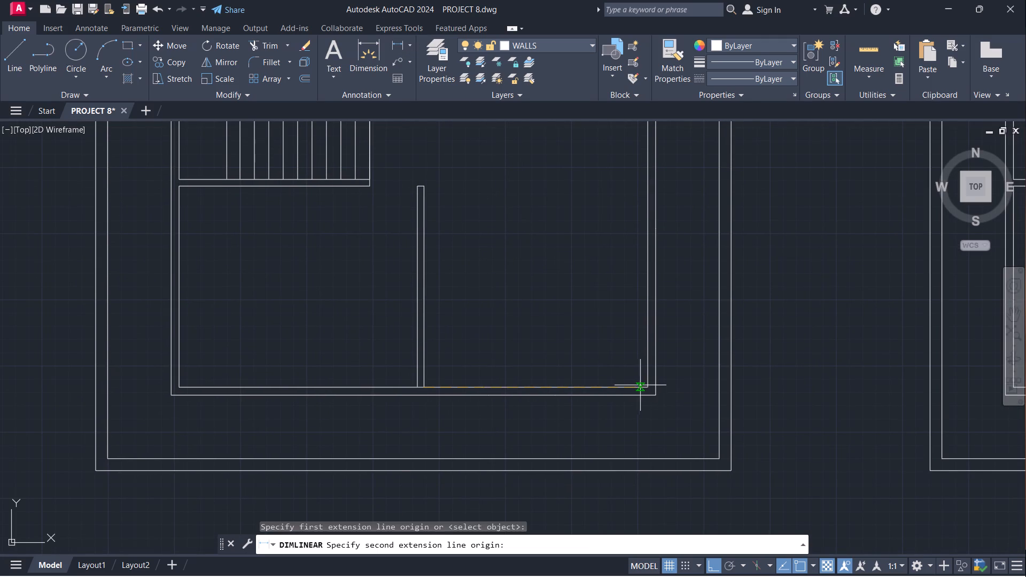
pyautogui.click(649, 385)
pyautogui.scroll(3, 582, 351)
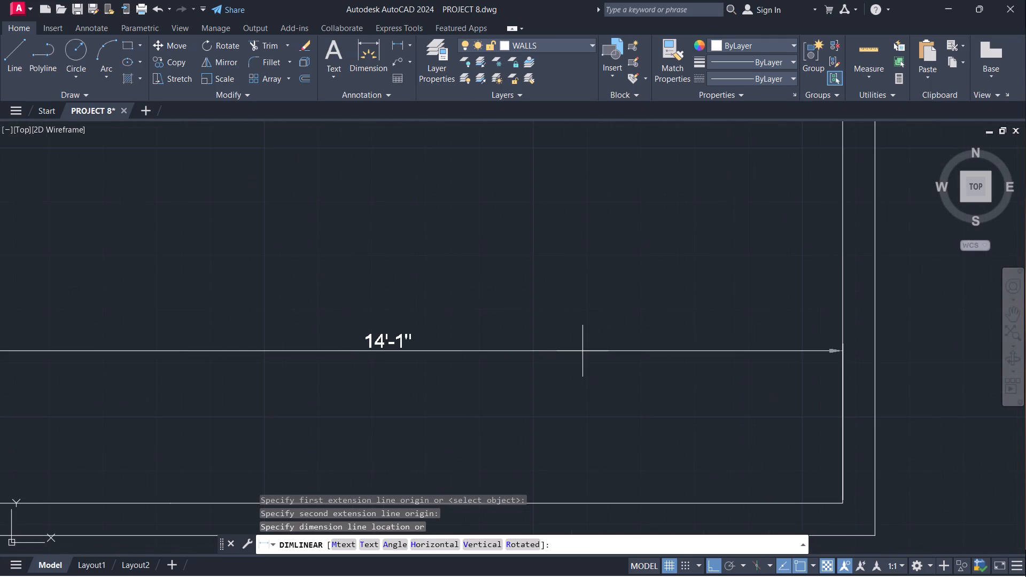
pyautogui.scroll(-3, 586, 351)
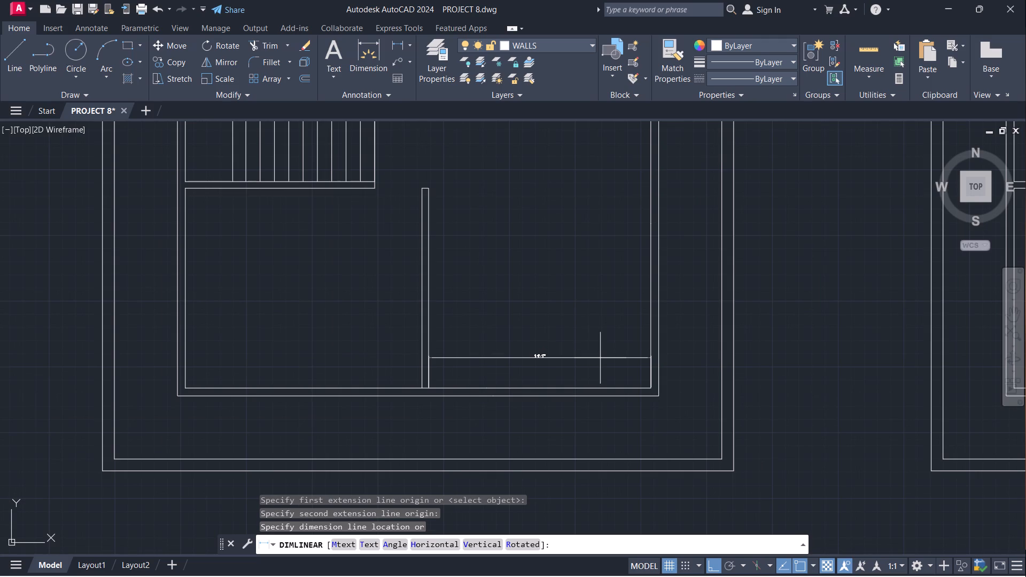
pyautogui.press('Escape')
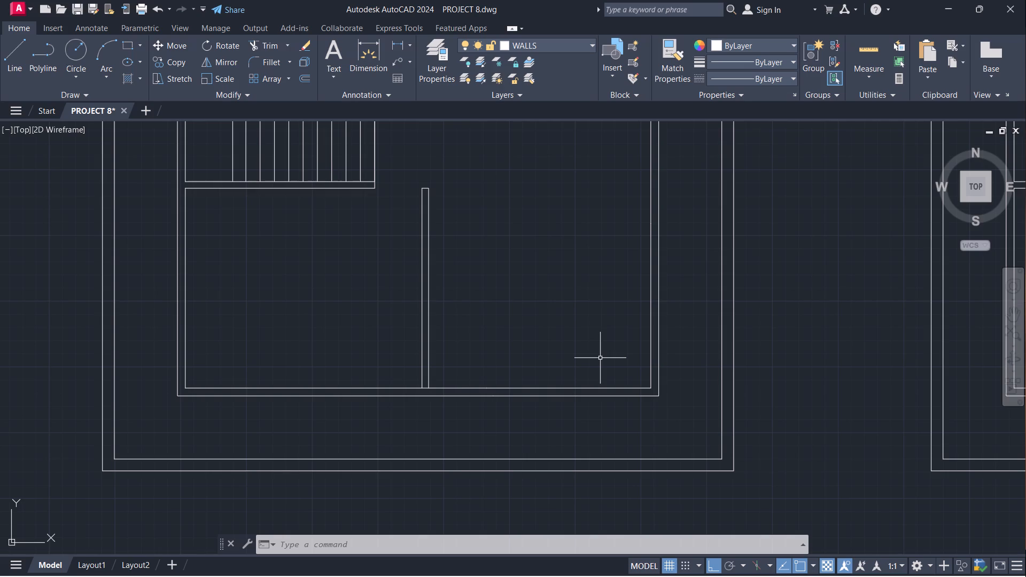
# Measure the north-south depth of the middle plan's southwest room along its west wall with a linear dimension.
pyautogui.click(398, 46)
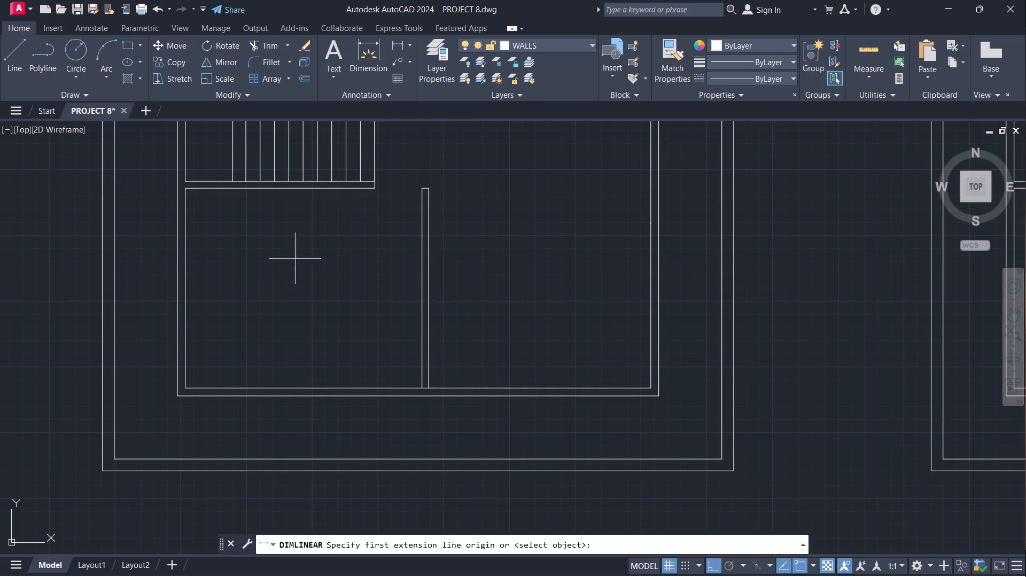
pyautogui.moveTo(184, 385); pyautogui.dragTo(186, 374)
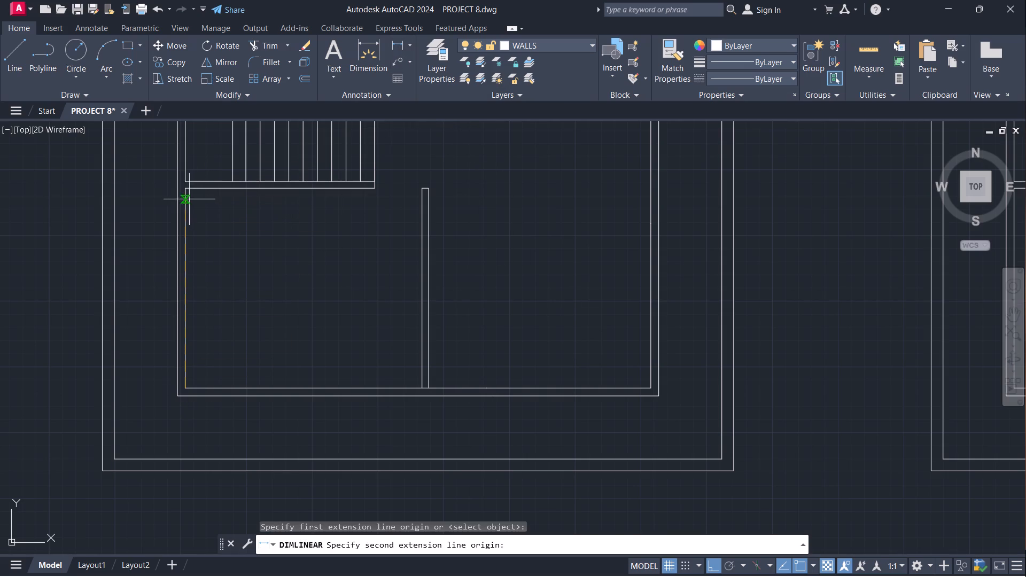
pyautogui.click(185, 194)
pyautogui.scroll(3, 251, 301)
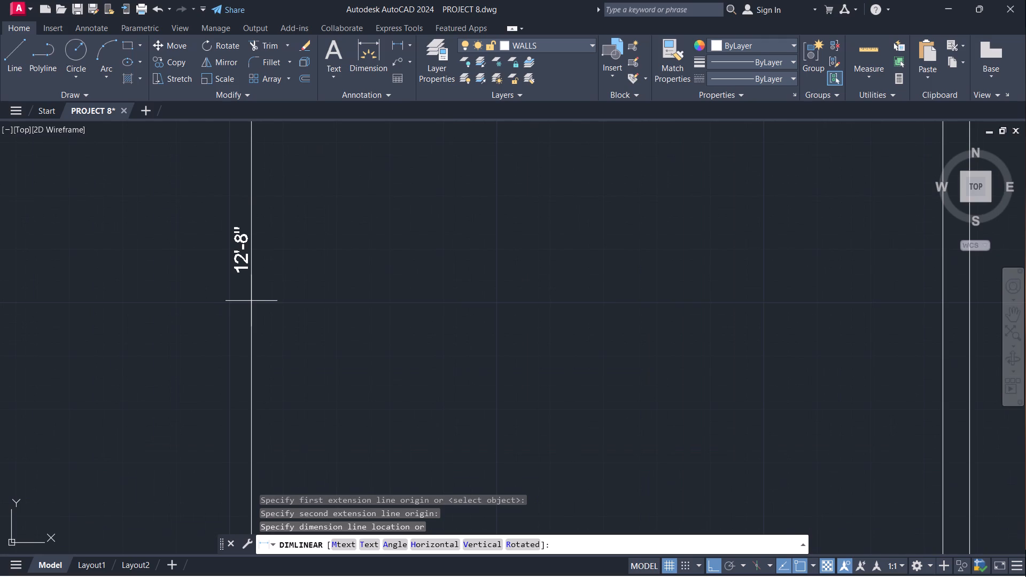
pyautogui.scroll(-1, 254, 301)
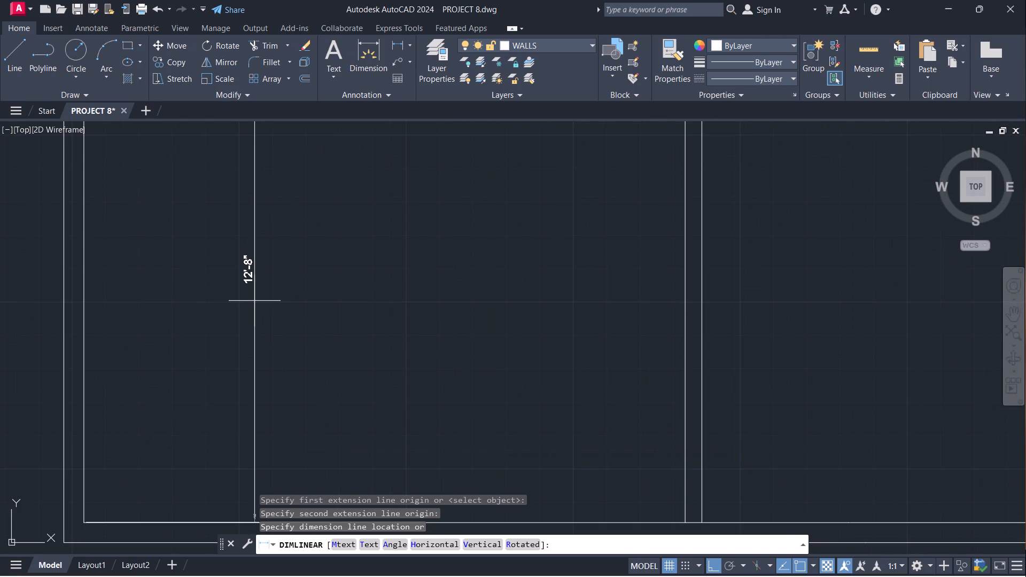
pyautogui.scroll(2, 246, 277)
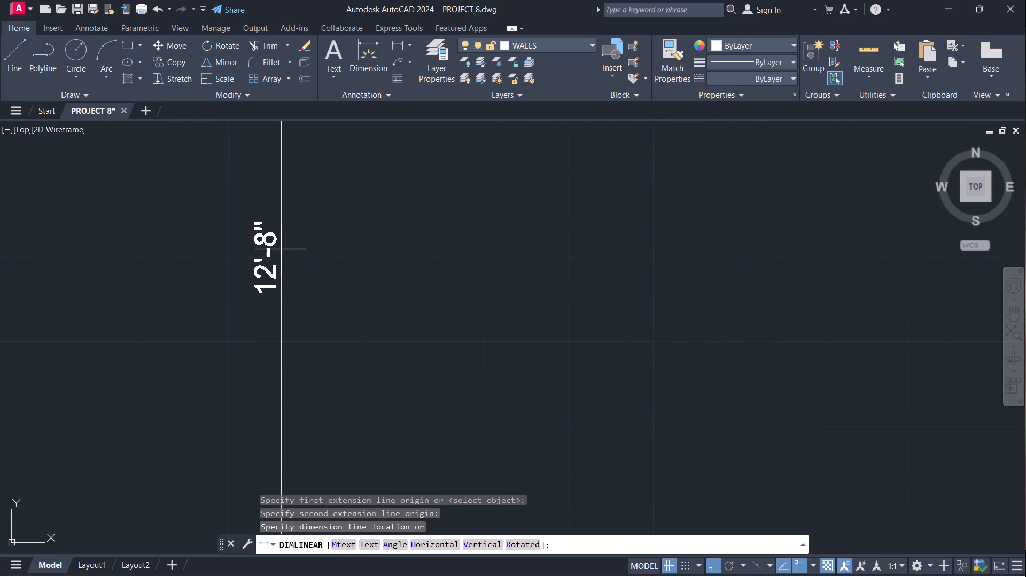
pyautogui.scroll(-2, 281, 249)
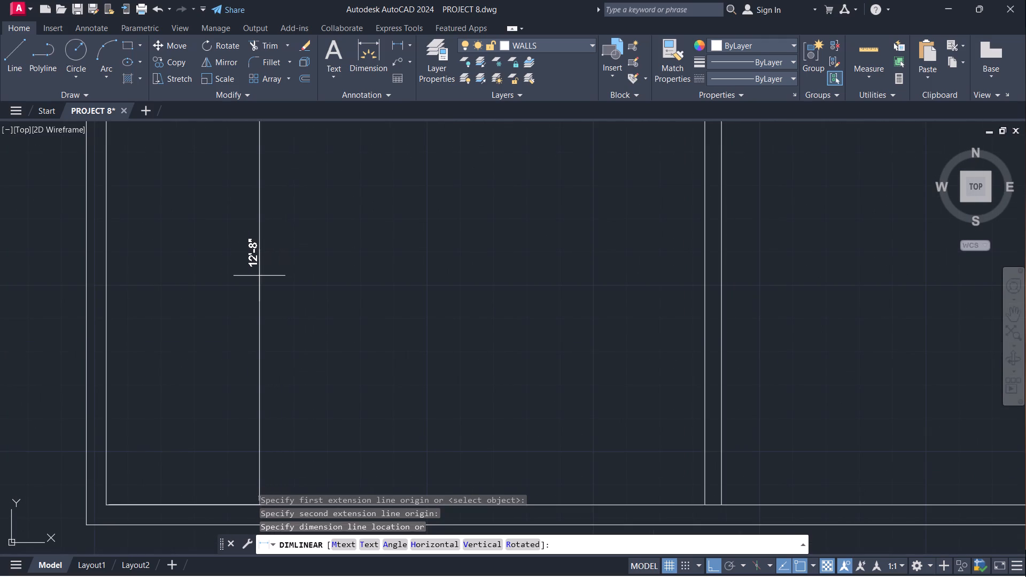
pyautogui.press('Escape')
pyautogui.scroll(-2, 301, 306)
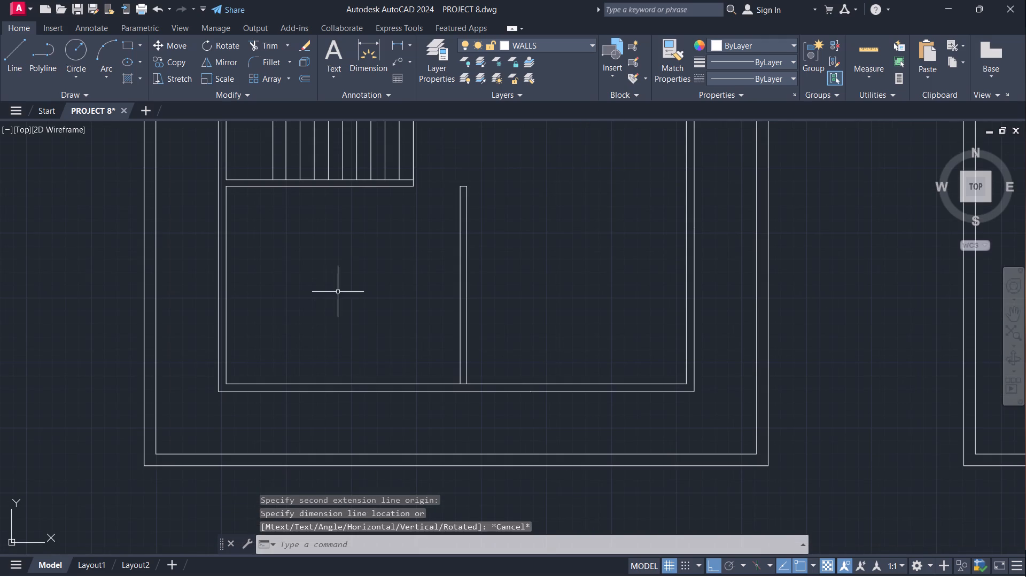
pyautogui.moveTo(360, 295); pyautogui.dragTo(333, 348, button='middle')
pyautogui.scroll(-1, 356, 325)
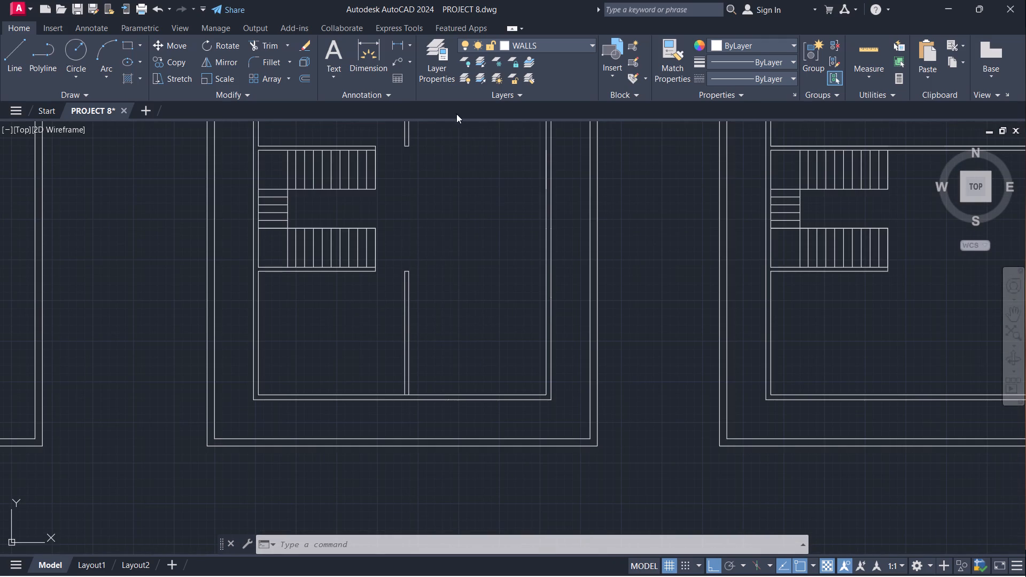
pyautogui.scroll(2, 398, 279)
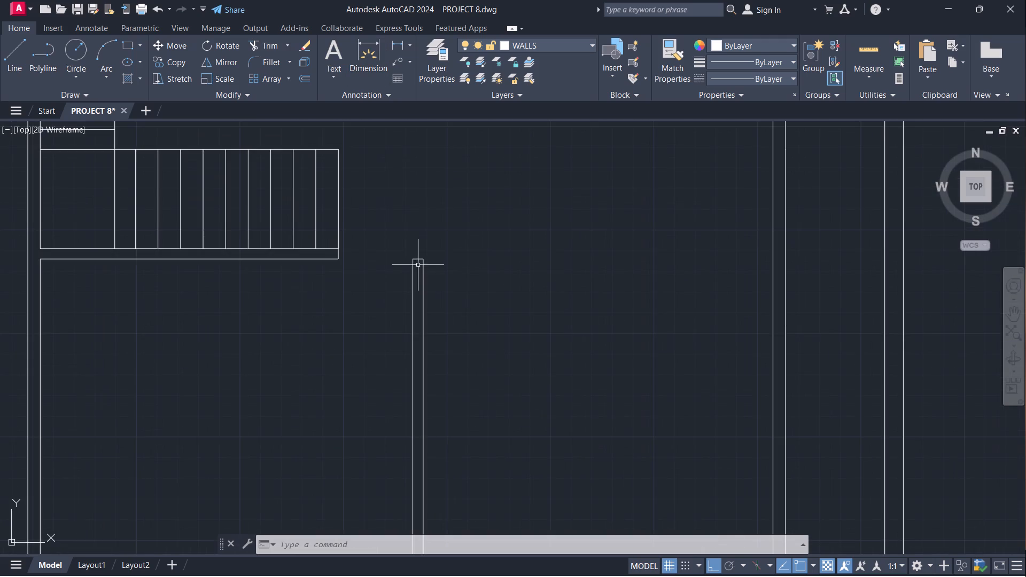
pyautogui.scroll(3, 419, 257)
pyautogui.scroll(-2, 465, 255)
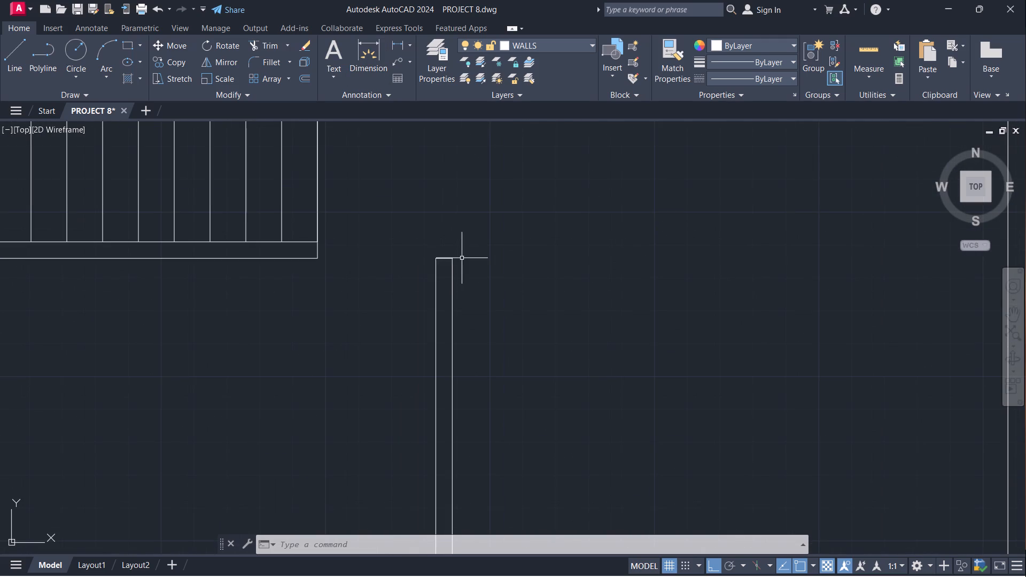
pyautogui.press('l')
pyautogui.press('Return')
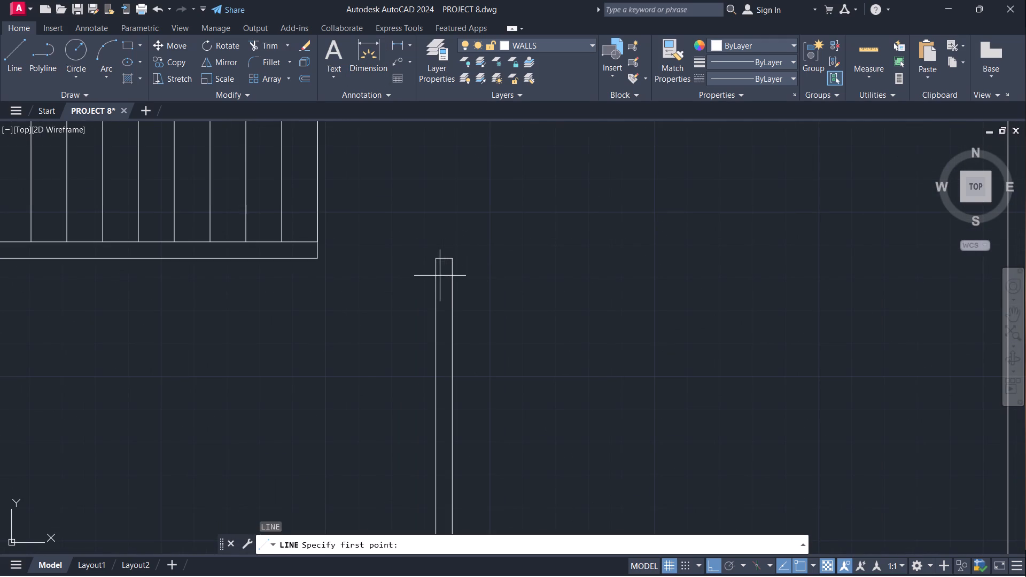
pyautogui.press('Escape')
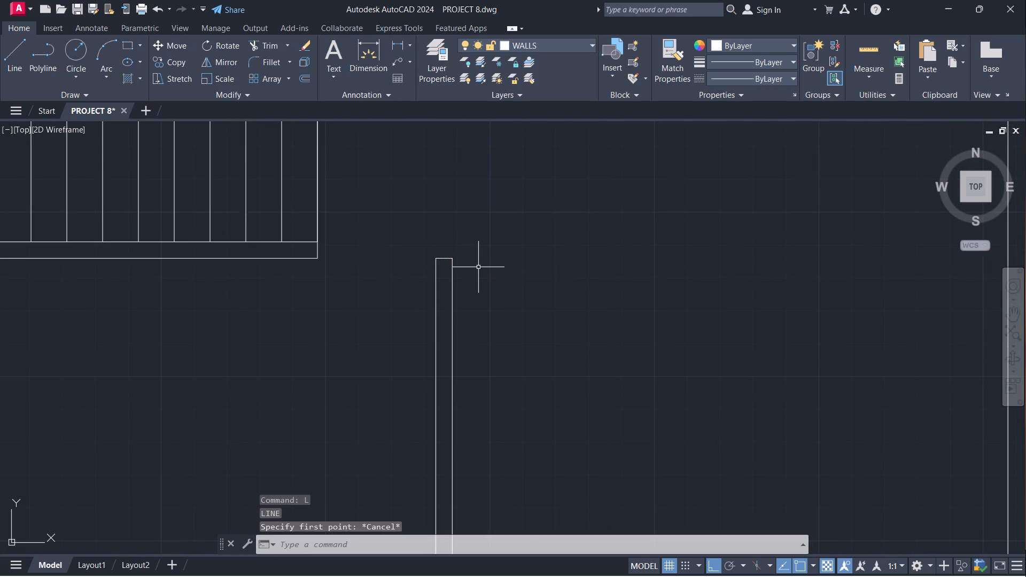
# Extend the short line capping the south partition's north end east to the inner face of the middle plan's east wall.
pyautogui.write('ex')
pyautogui.press('Return')
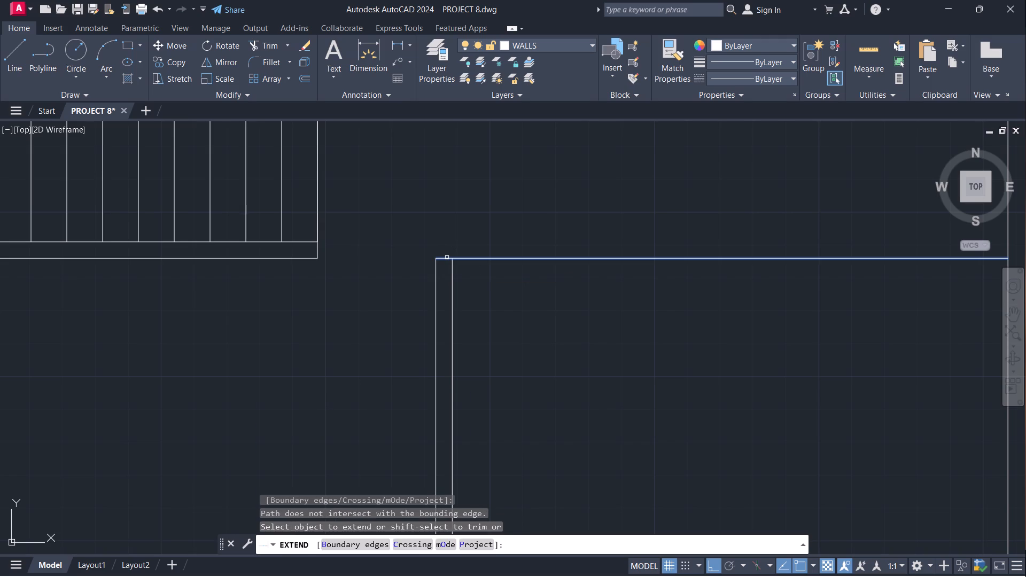
pyautogui.click(447, 258)
pyautogui.scroll(-1, 483, 243)
pyautogui.moveTo(546, 314); pyautogui.dragTo(442, 356, button='middle')
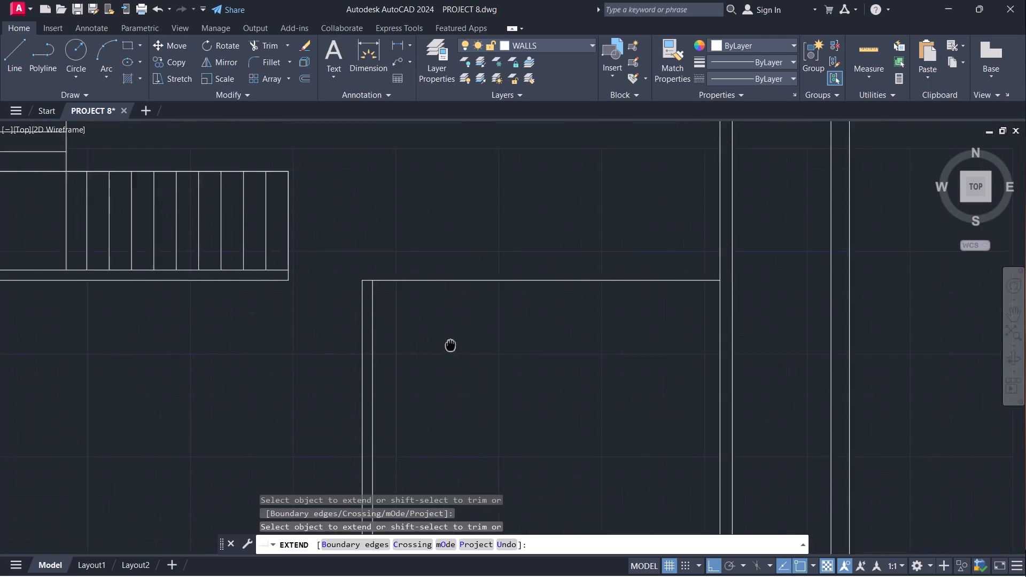
pyautogui.moveTo(442, 356); pyautogui.dragTo(436, 363, button='middle')
pyautogui.press('Escape')
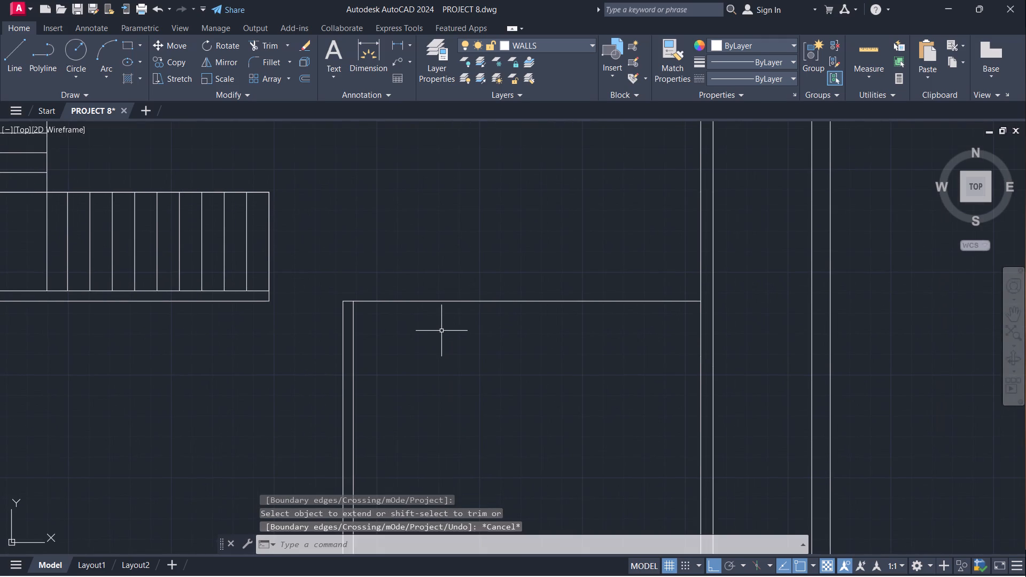
# Offset the extended line 5" to the north to give the southeast room's north wall its thickness.
pyautogui.press('o')
pyautogui.press('Return')
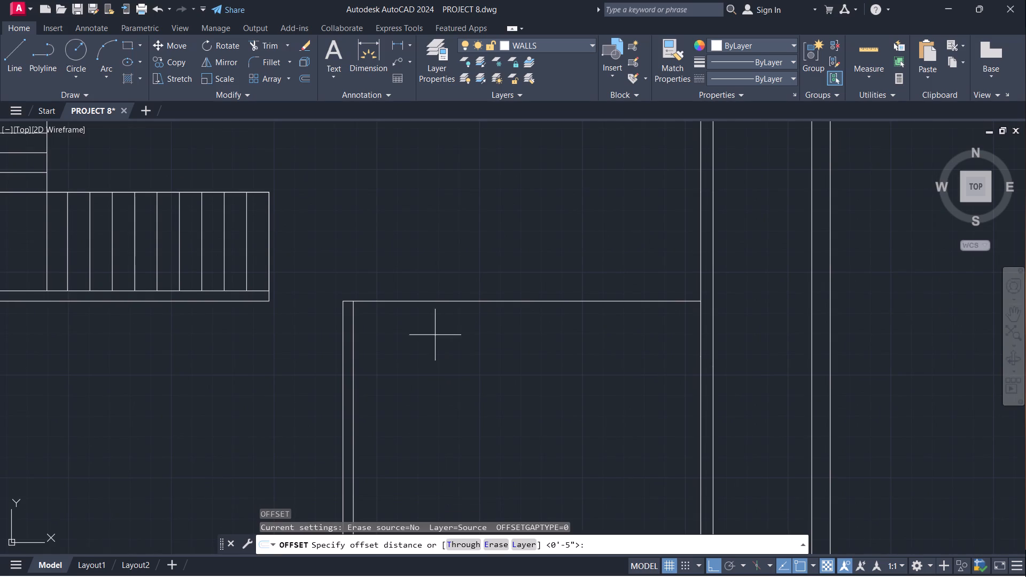
pyautogui.click(480, 298)
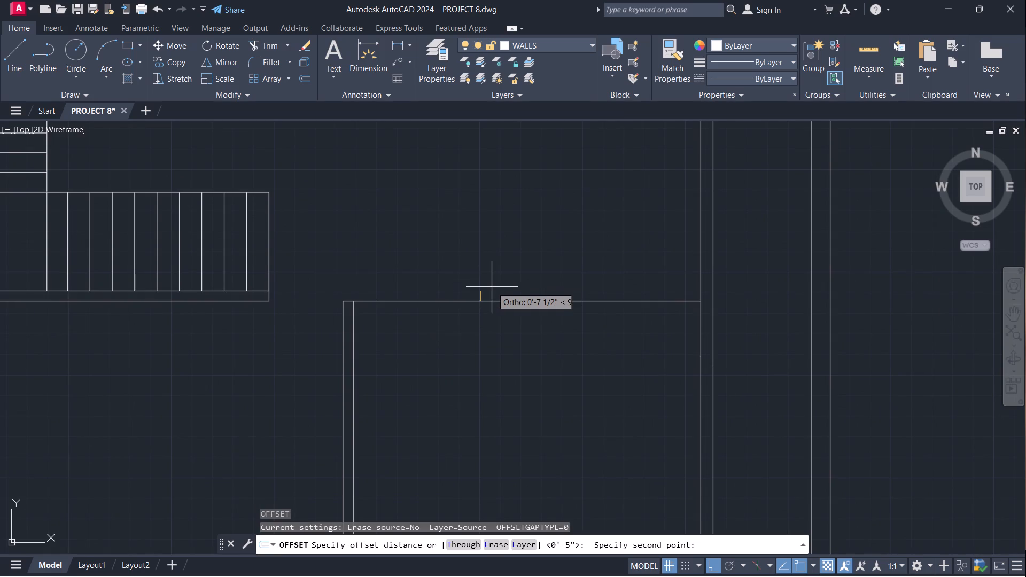
pyautogui.press('5')
pyautogui.press('Return')
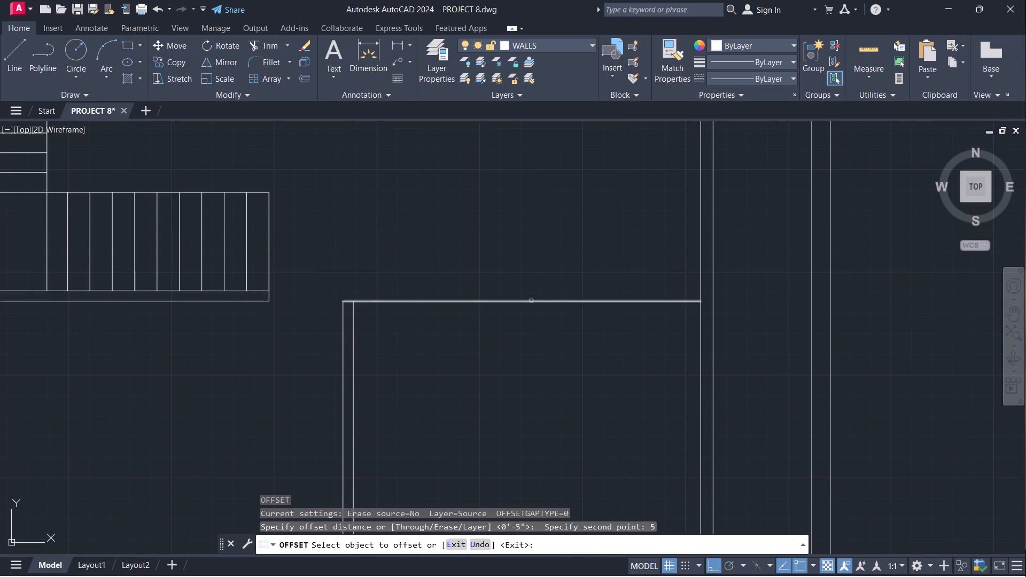
pyautogui.click(531, 301)
pyautogui.click(532, 272)
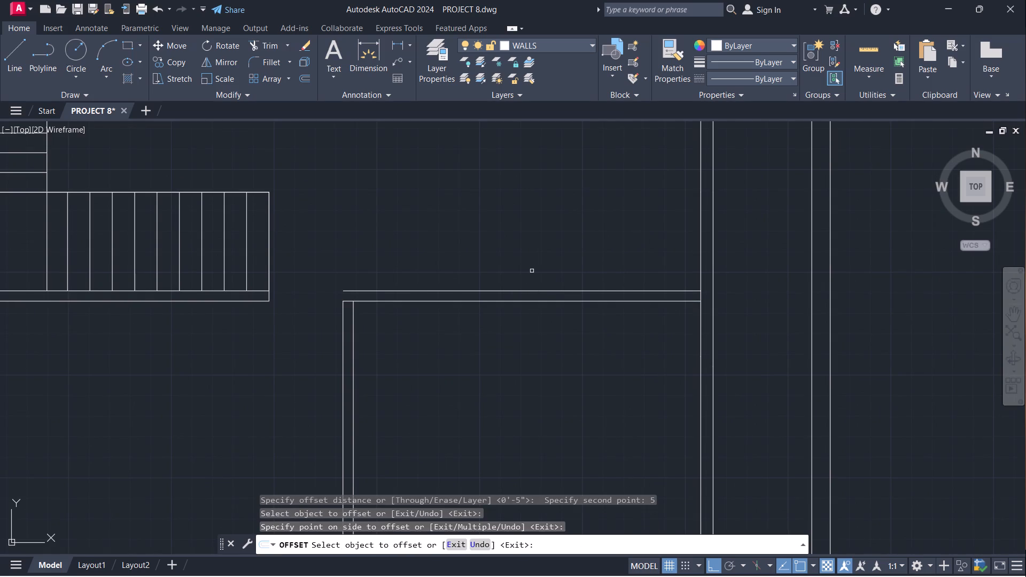
pyautogui.press('Escape')
# Extend the south partition's west face north to the offset line, closing the wall corner.
pyautogui.write('ex')
pyautogui.press('Return')
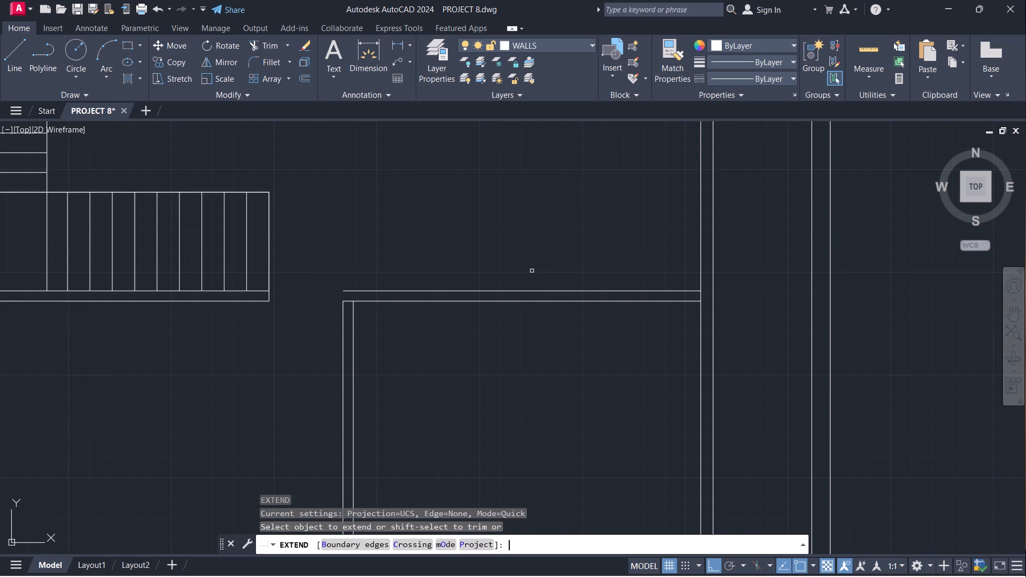
pyautogui.click(346, 316)
pyautogui.click(341, 315)
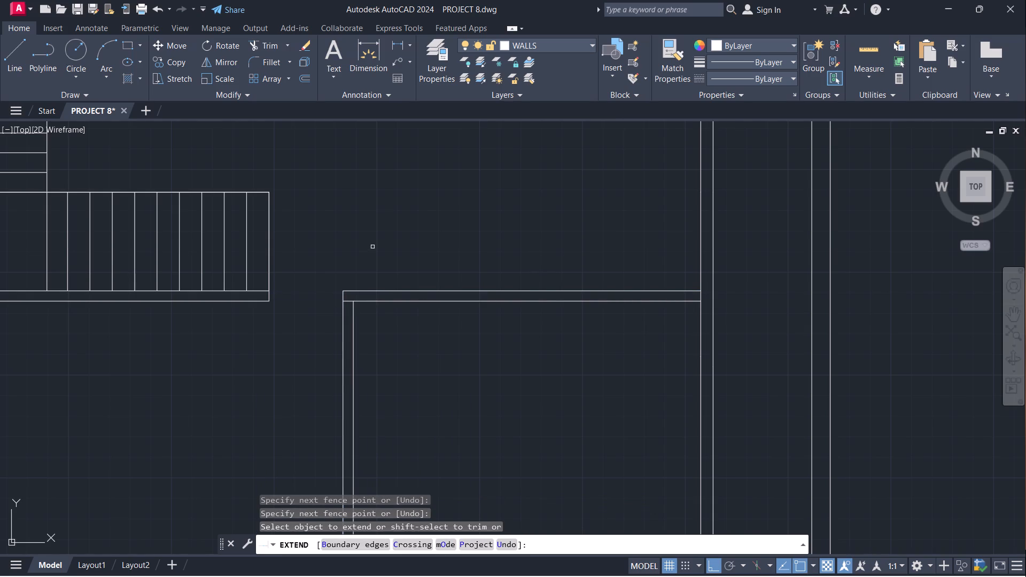
pyautogui.press('Escape')
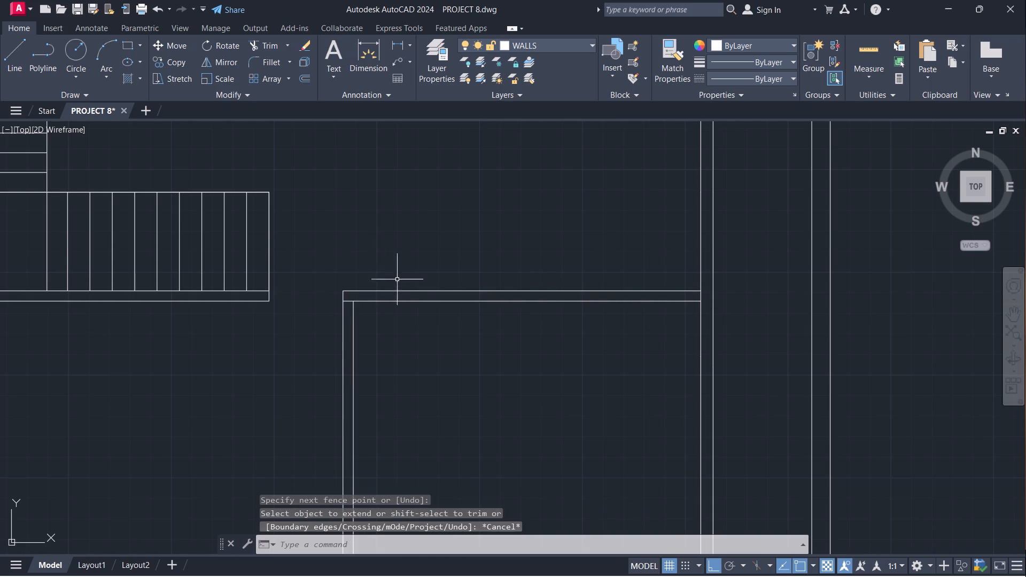
# Measure the north-south depth of the middle plan's southeast room along the partition's east face.
pyautogui.scroll(-2, 446, 310)
pyautogui.moveTo(507, 361); pyautogui.dragTo(495, 334, button='middle')
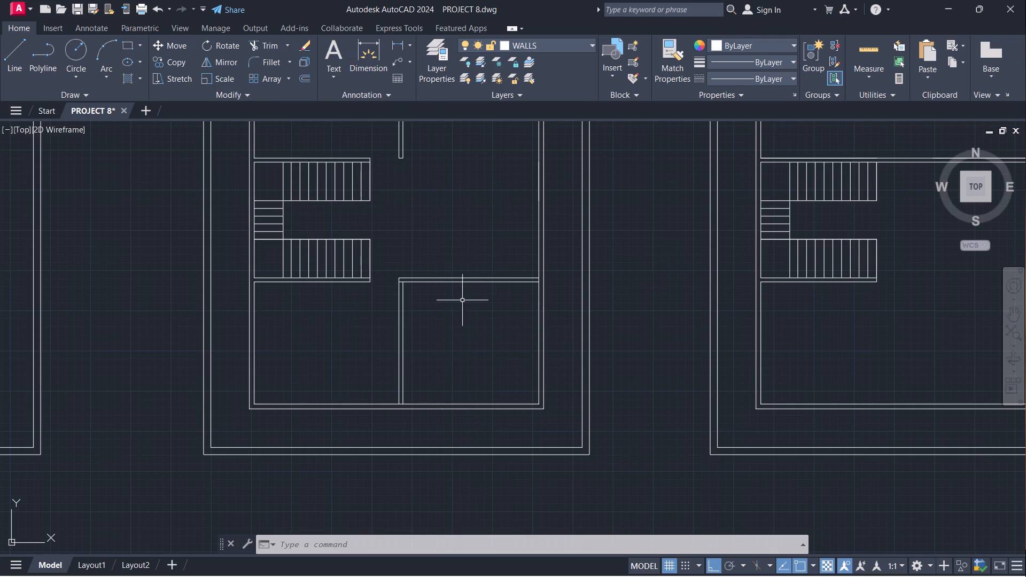
pyautogui.click(391, 41)
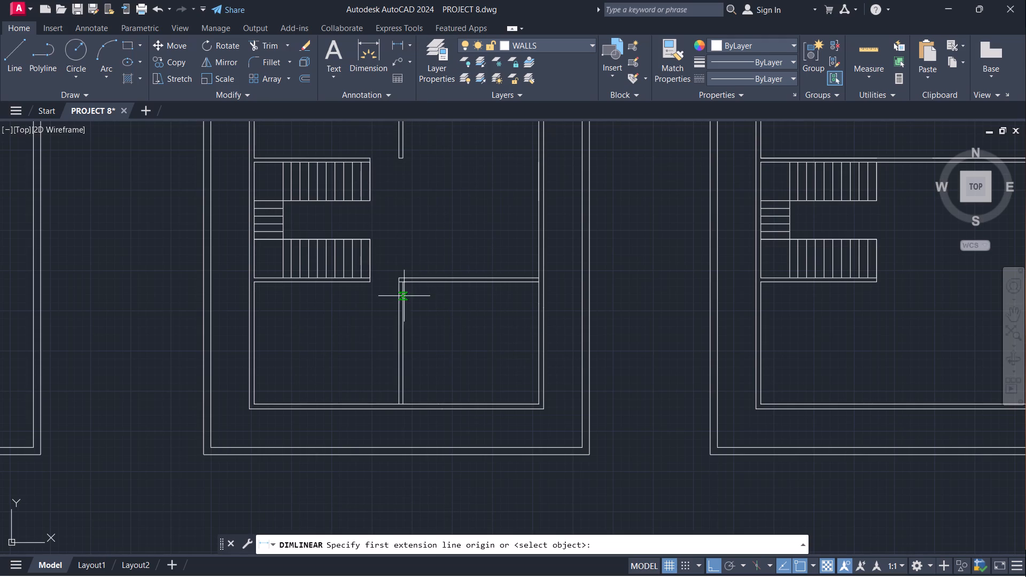
pyautogui.scroll(3, 407, 283)
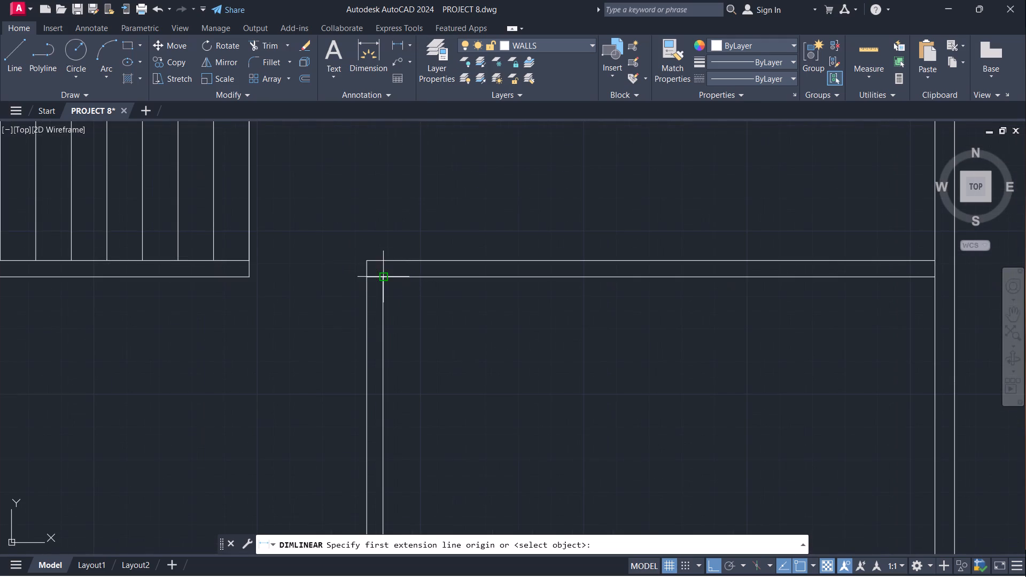
pyautogui.click(385, 279)
pyautogui.scroll(-3, 419, 380)
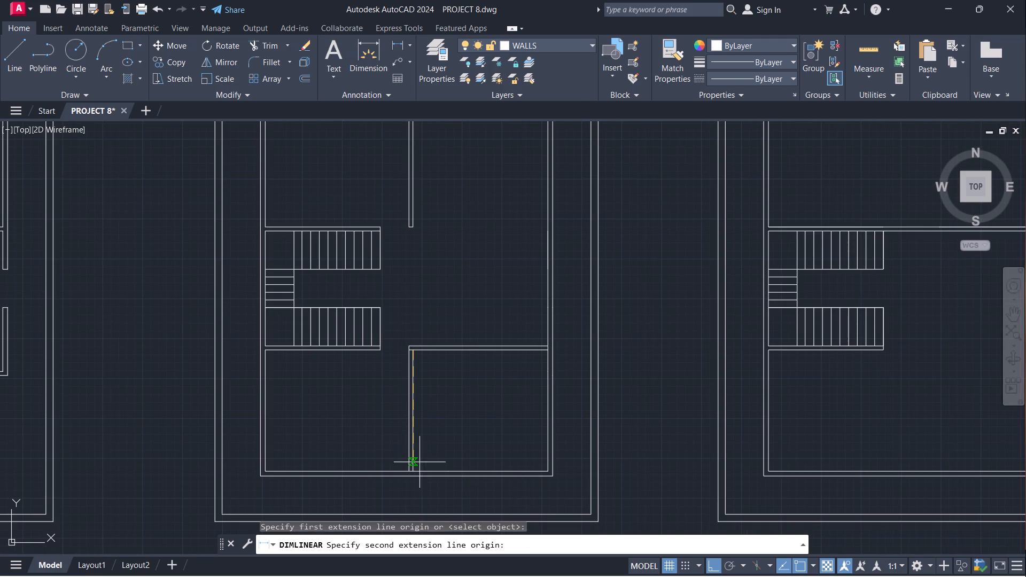
pyautogui.click(417, 467)
pyautogui.scroll(3, 448, 426)
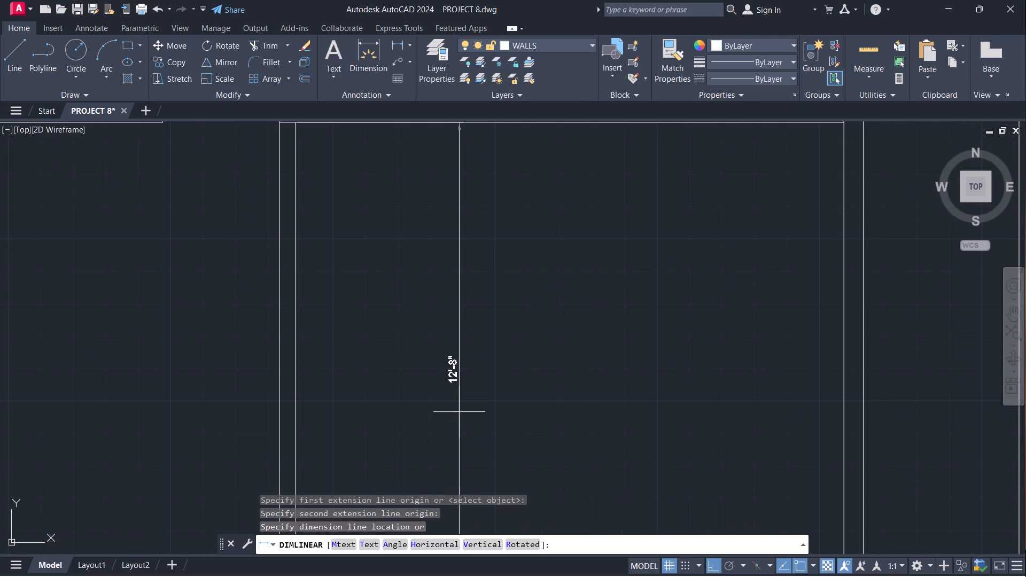
pyautogui.press('Escape')
# Examine the middle plan's room layout around the stairs and south rooms, comparing it with the neighbouring plans.
pyautogui.scroll(-3, 473, 368)
pyautogui.moveTo(506, 383); pyautogui.dragTo(486, 382, button='middle')
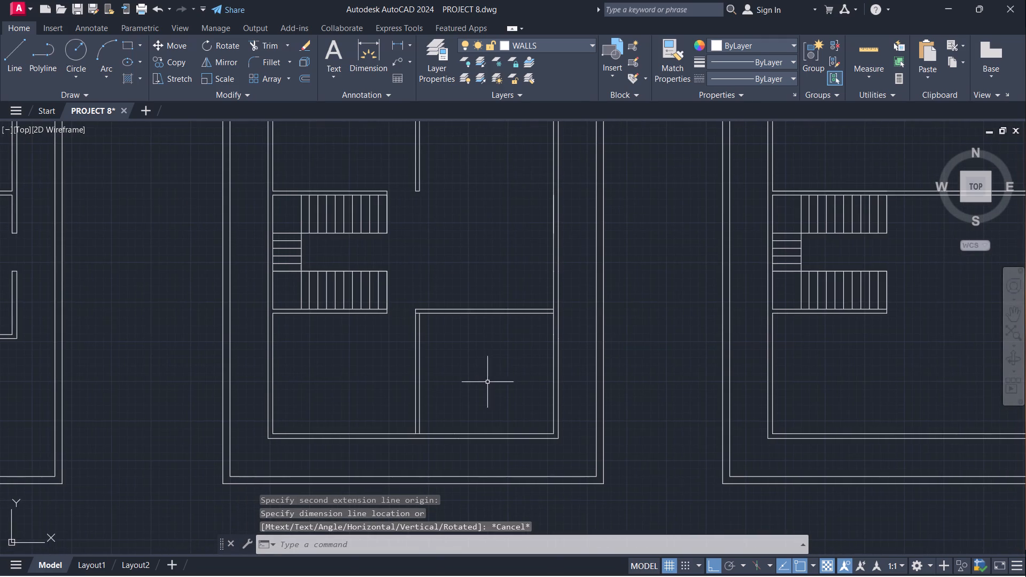
pyautogui.scroll(-1, 501, 384)
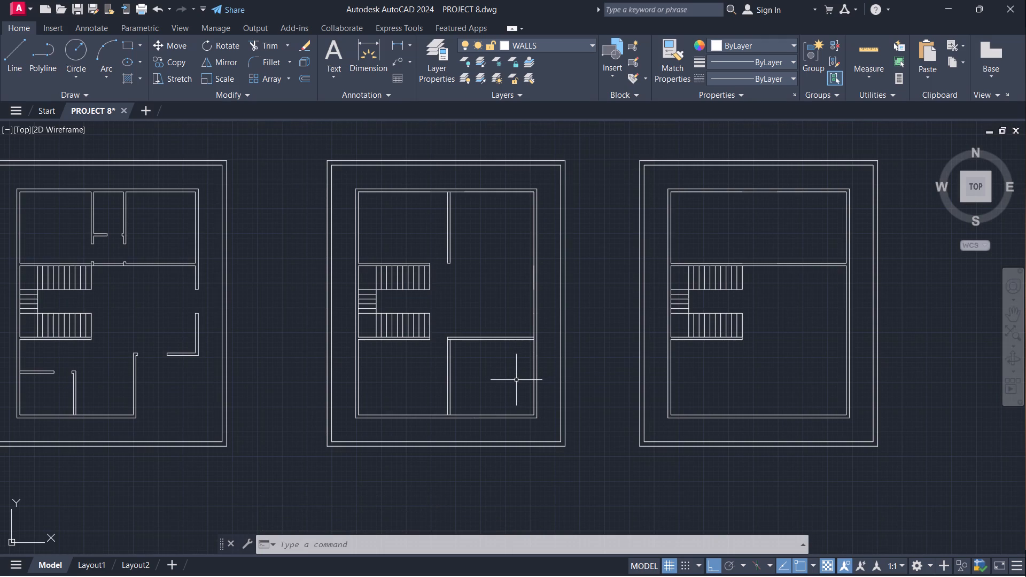
pyautogui.scroll(1, 485, 389)
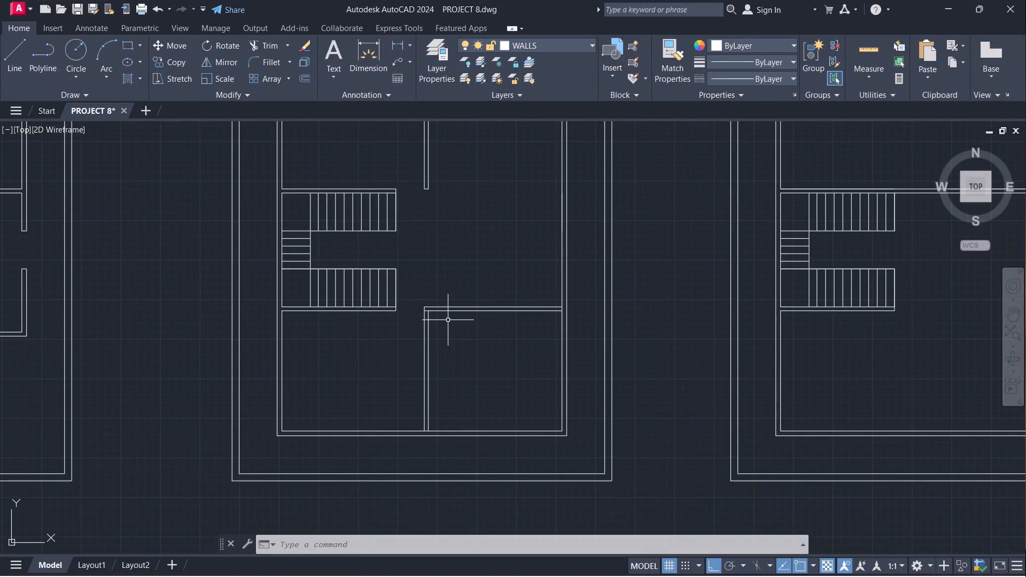
pyautogui.scroll(1, 453, 325)
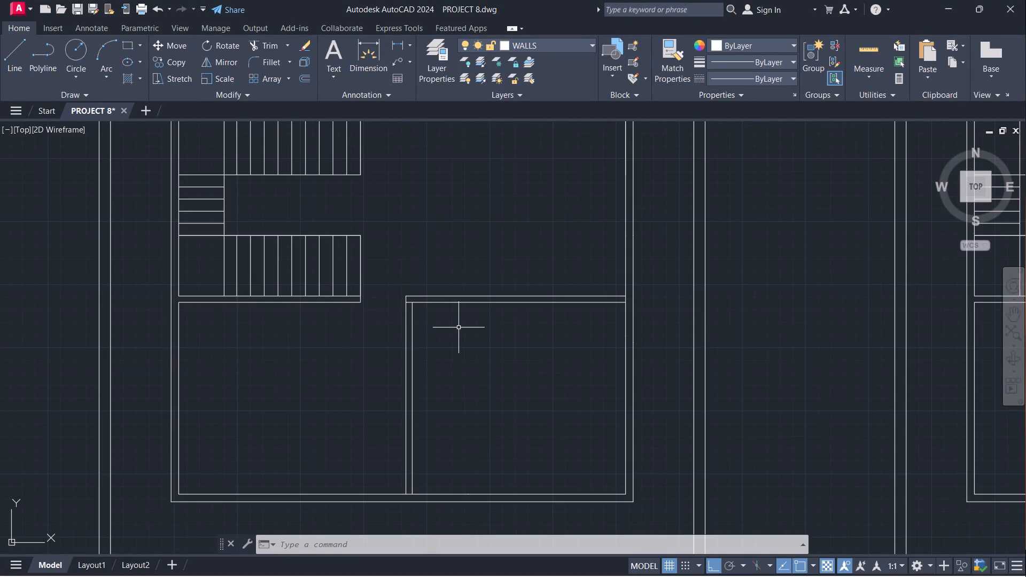
pyautogui.scroll(-2, 460, 326)
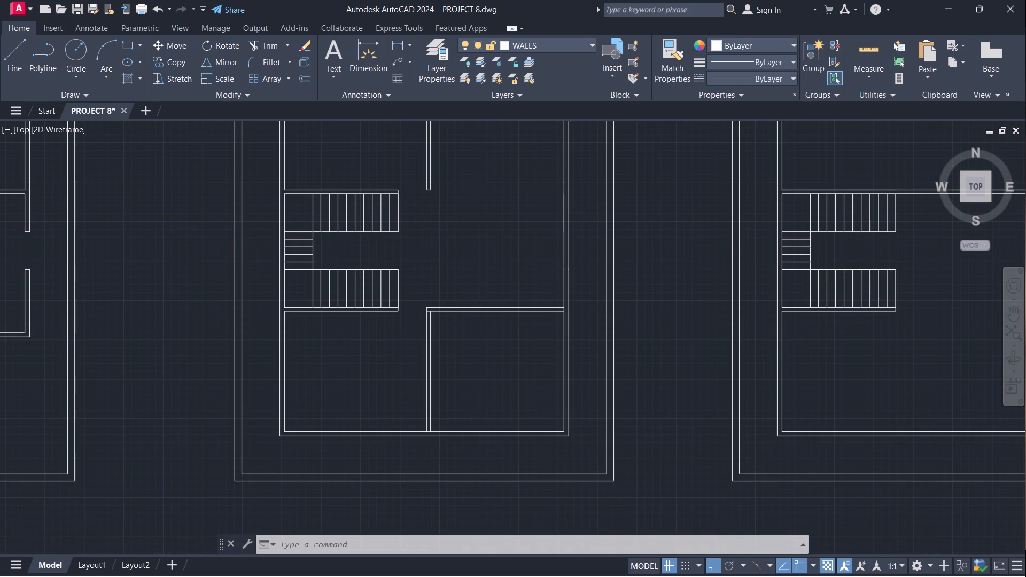
pyautogui.scroll(-2, 461, 326)
# Measure the gap between the stair's south wall end and the southeast room's northwest corner in the middle plan.
pyautogui.scroll(3, 461, 324)
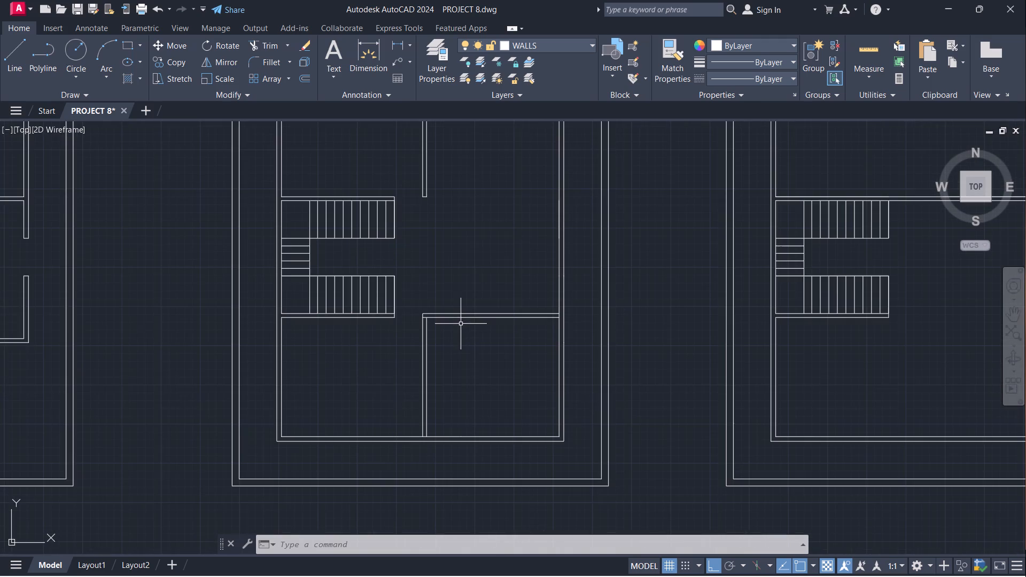
pyautogui.scroll(3, 445, 306)
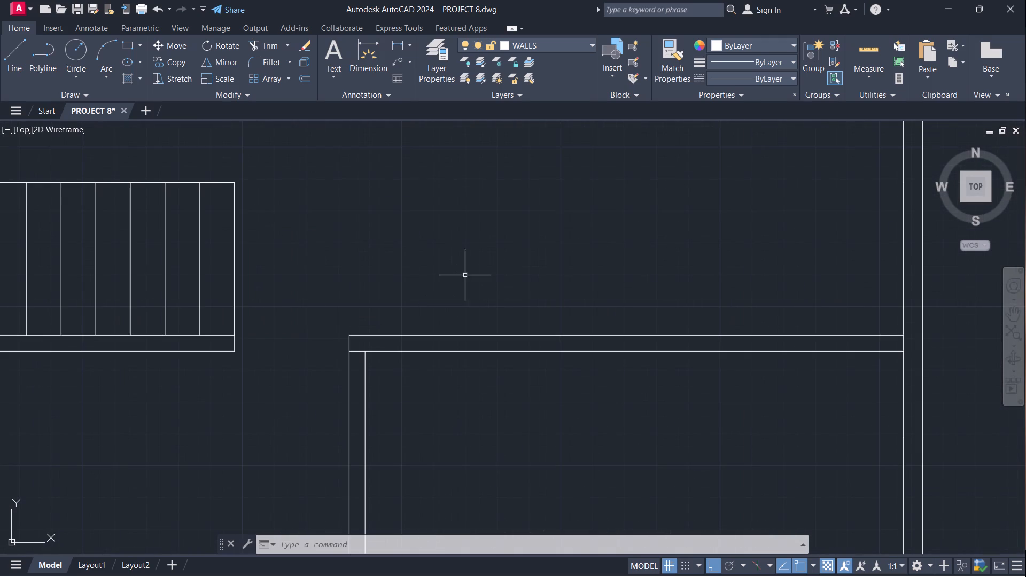
pyautogui.click(395, 45)
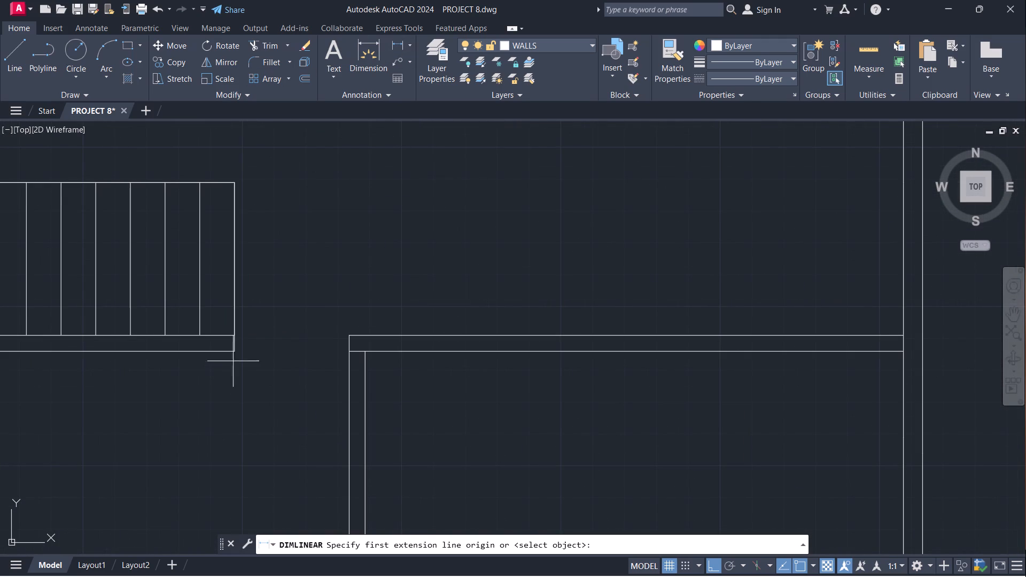
pyautogui.click(237, 354)
pyautogui.click(352, 353)
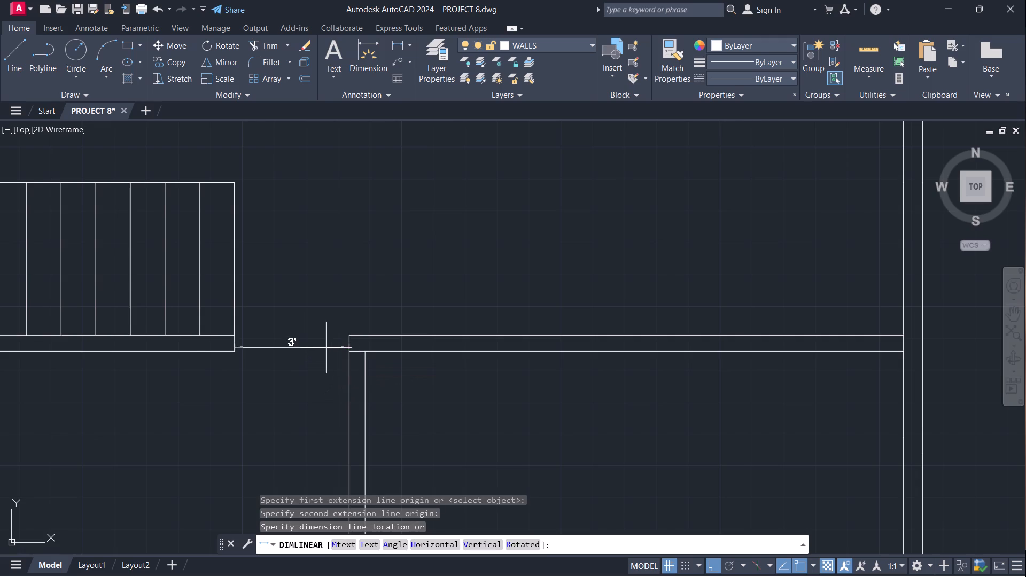
pyautogui.scroll(1, 317, 340)
pyautogui.press('Escape')
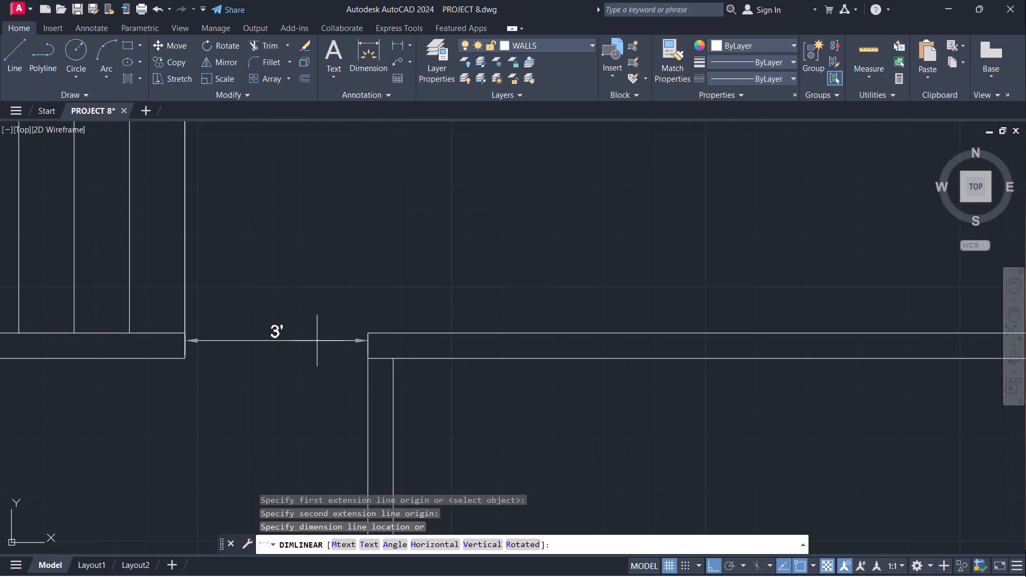
# Measure the southeast room's inside width along the south wall, from the partition's east face to the exterior wall.
pyautogui.scroll(-2, 426, 358)
pyautogui.scroll(-2, 495, 373)
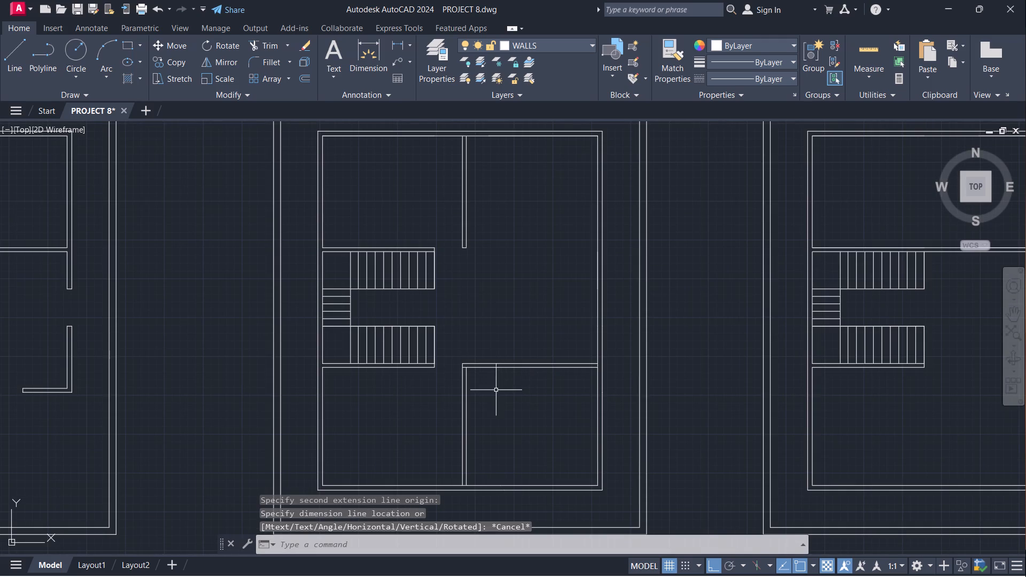
pyautogui.scroll(2, 486, 244)
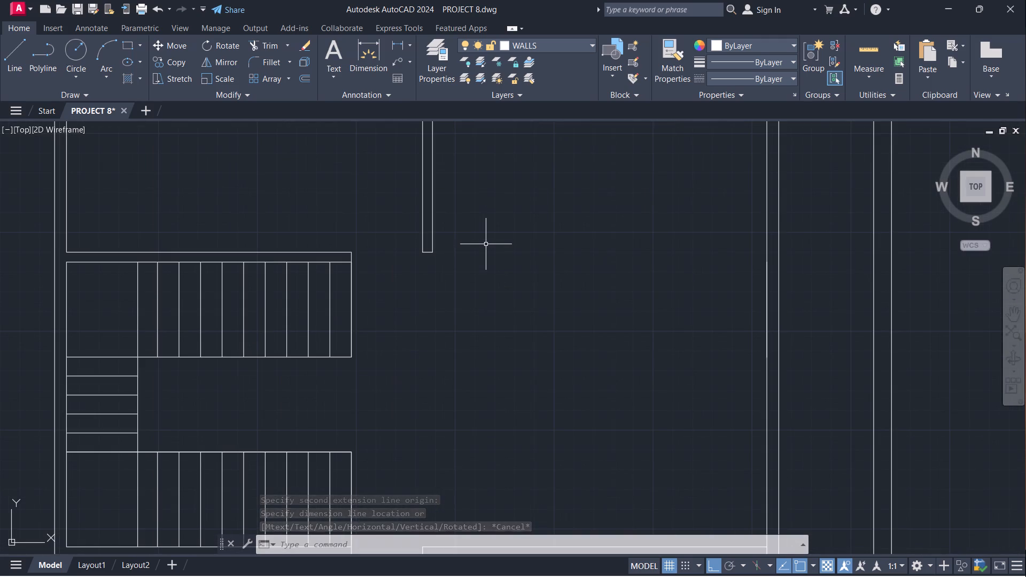
pyautogui.scroll(-2, 486, 244)
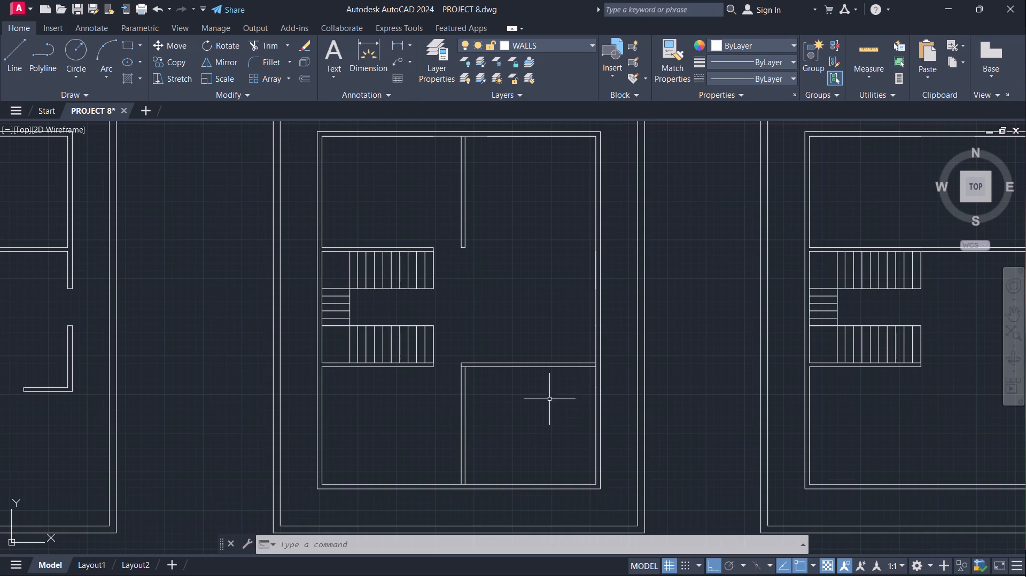
pyautogui.scroll(-1, 568, 414)
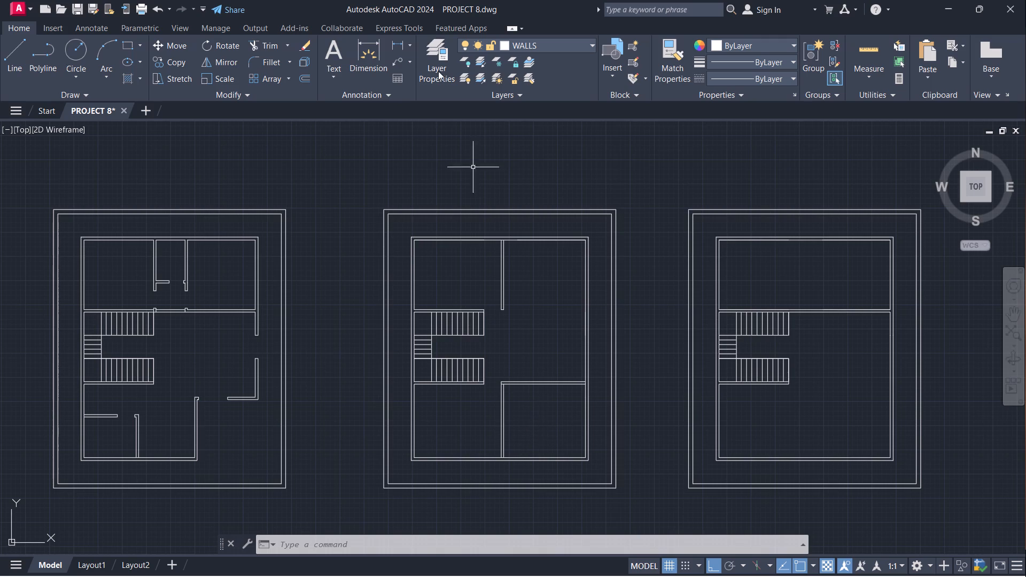
pyautogui.click(394, 42)
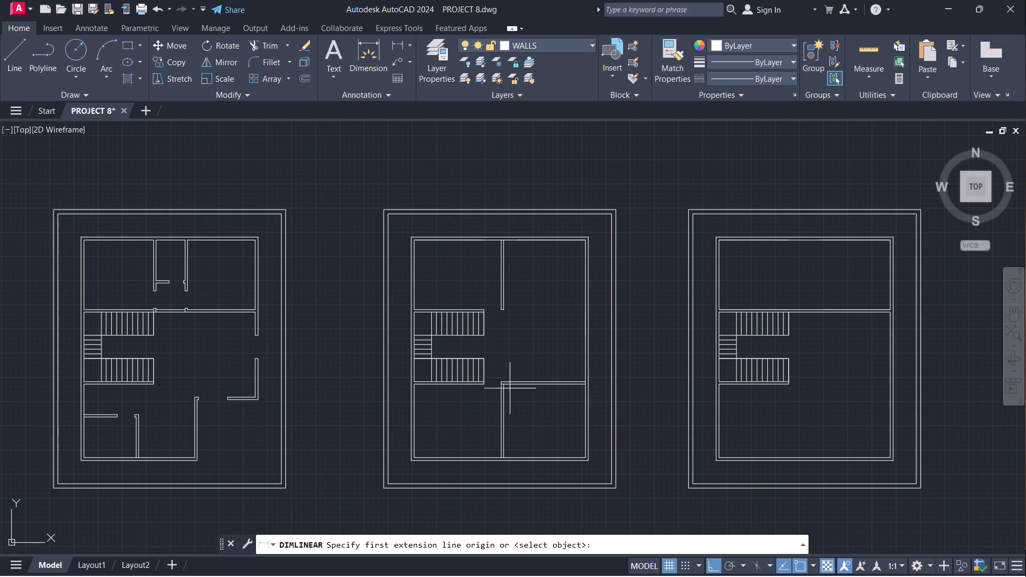
pyautogui.scroll(3, 507, 463)
pyautogui.click(492, 438)
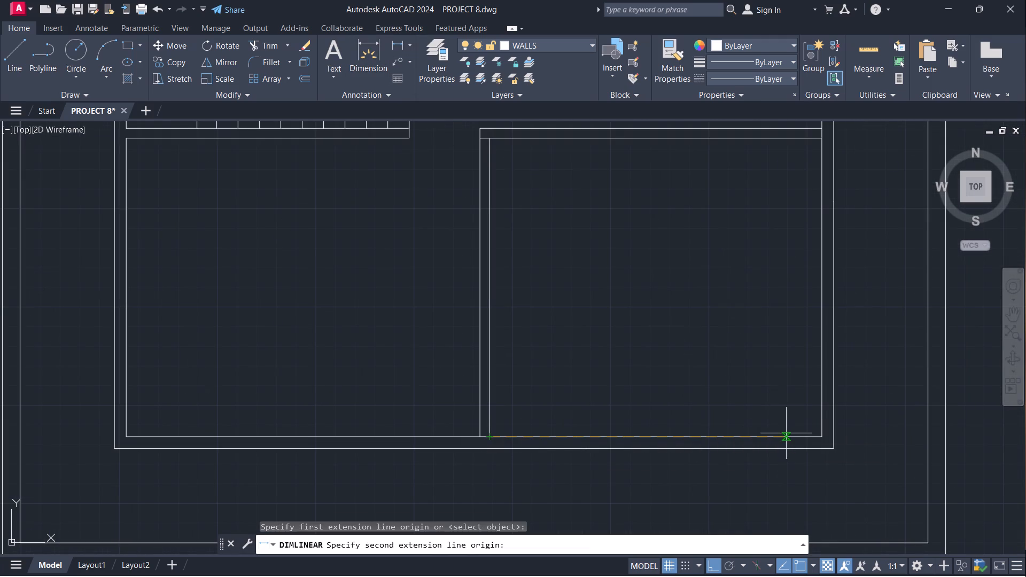
pyautogui.click(822, 438)
pyautogui.scroll(1, 685, 403)
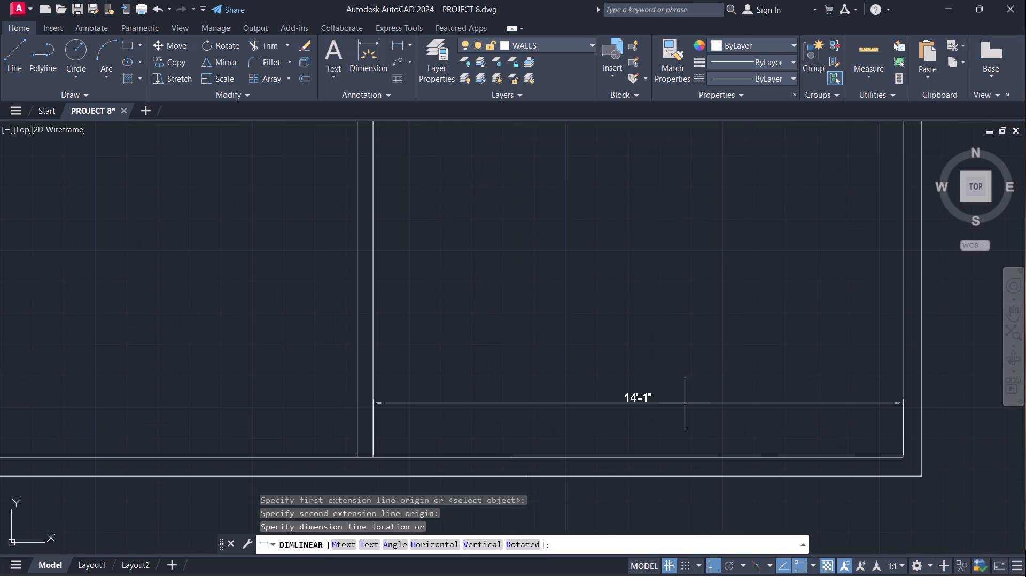
pyautogui.scroll(-1, 685, 403)
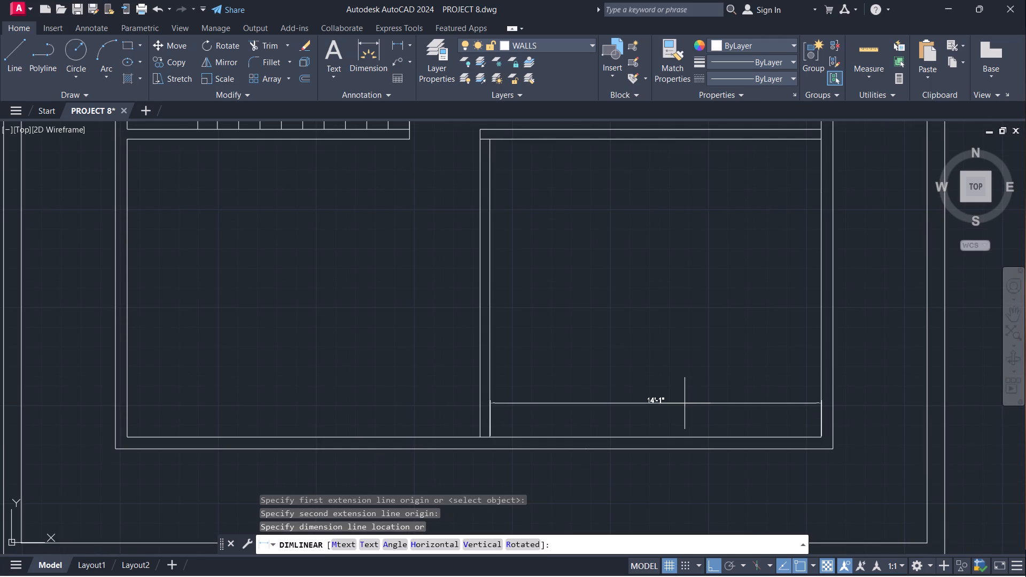
pyautogui.press('Escape')
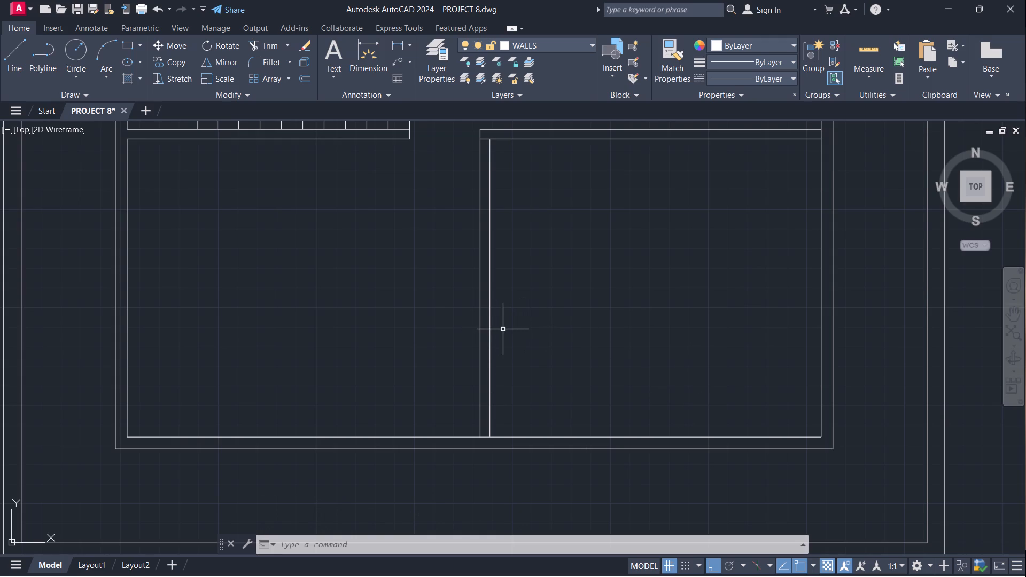
# Set the current layer to 0.
pyautogui.press('0')
pyautogui.press('Return')
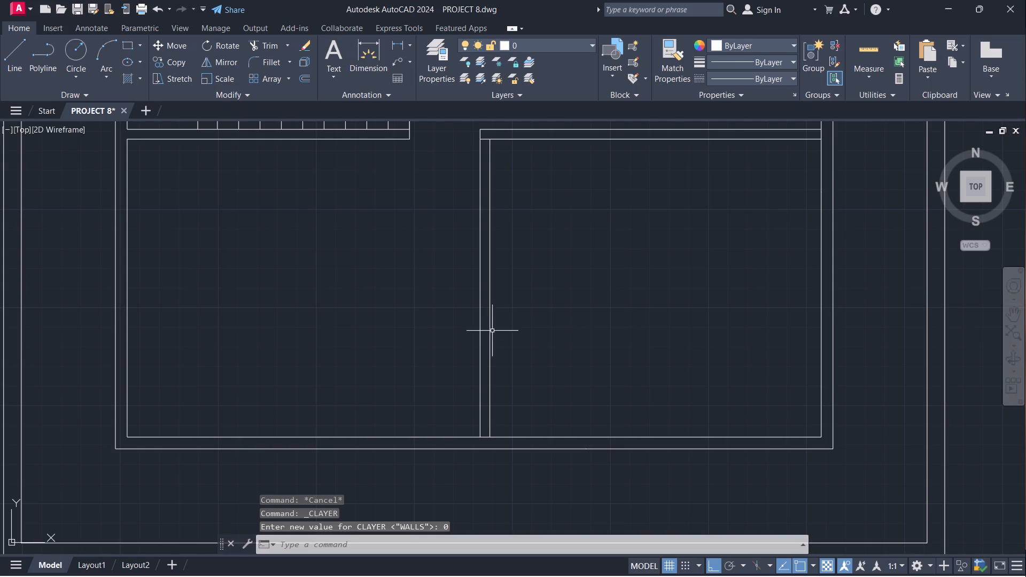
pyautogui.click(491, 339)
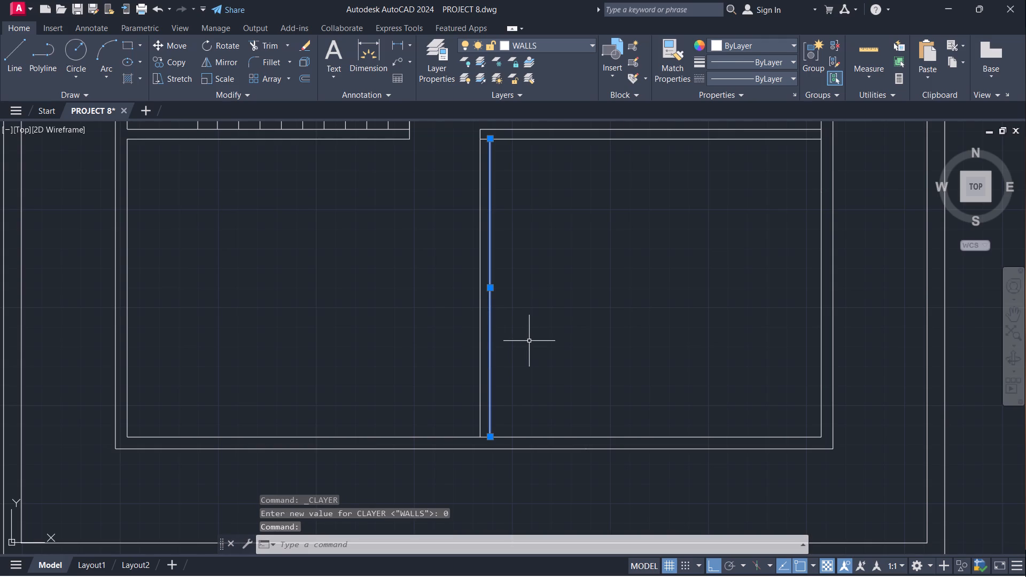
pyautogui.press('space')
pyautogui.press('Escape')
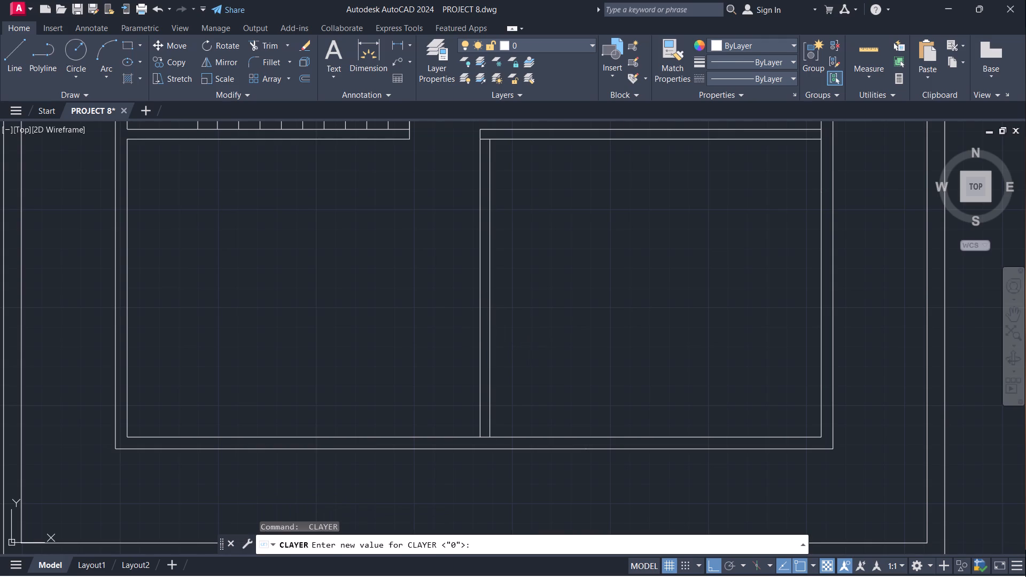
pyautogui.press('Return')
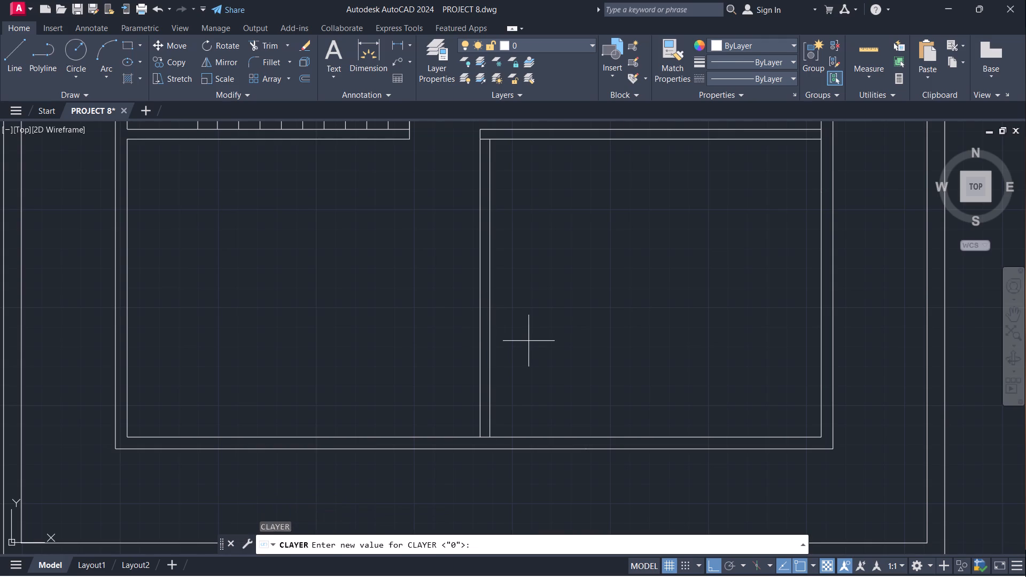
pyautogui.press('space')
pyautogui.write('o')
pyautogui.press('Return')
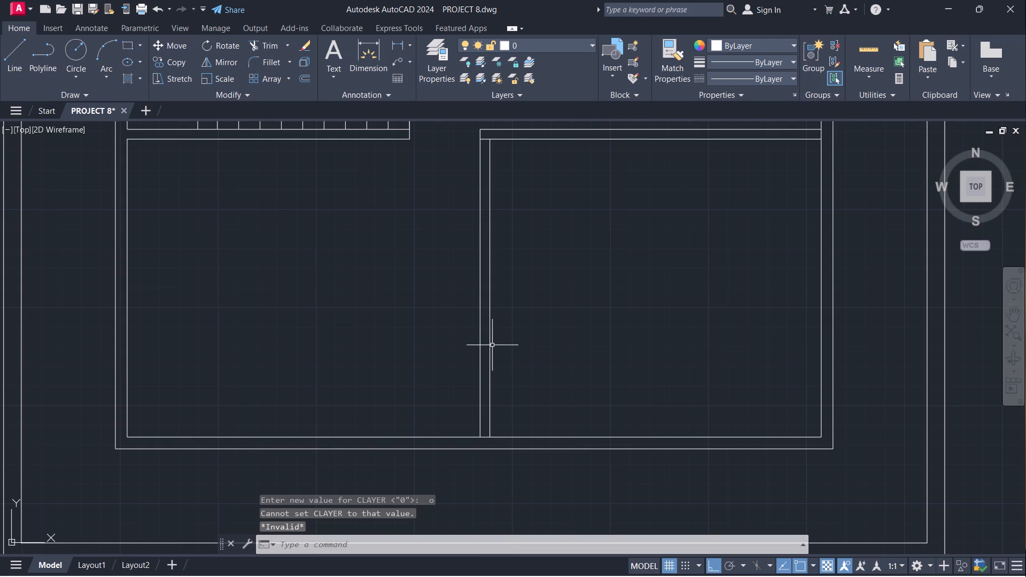
# Offset the south partition's east face 4' to the east, inside the middle plan's southeast room.
pyautogui.click(489, 347)
pyautogui.press('o')
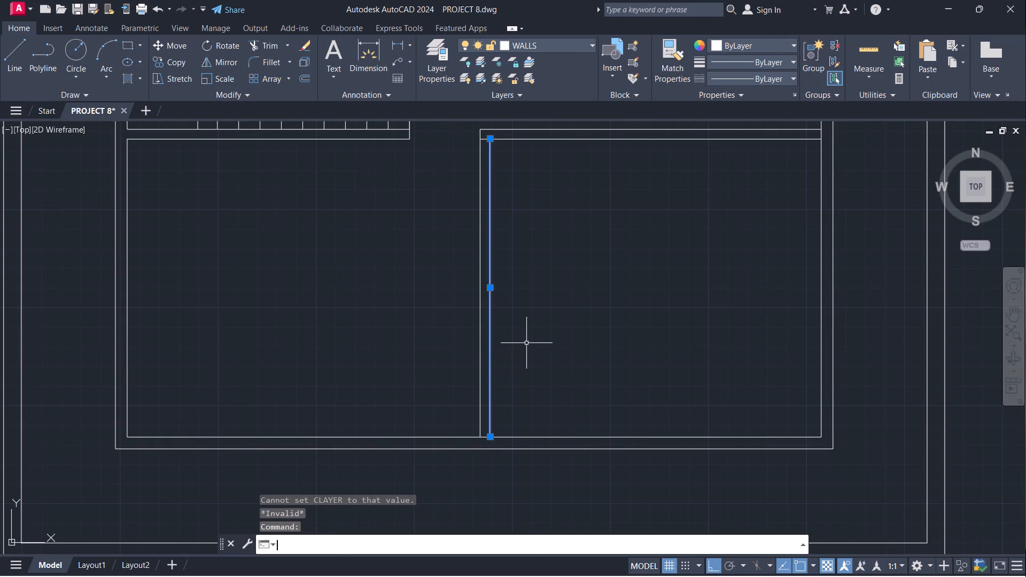
pyautogui.press('Return')
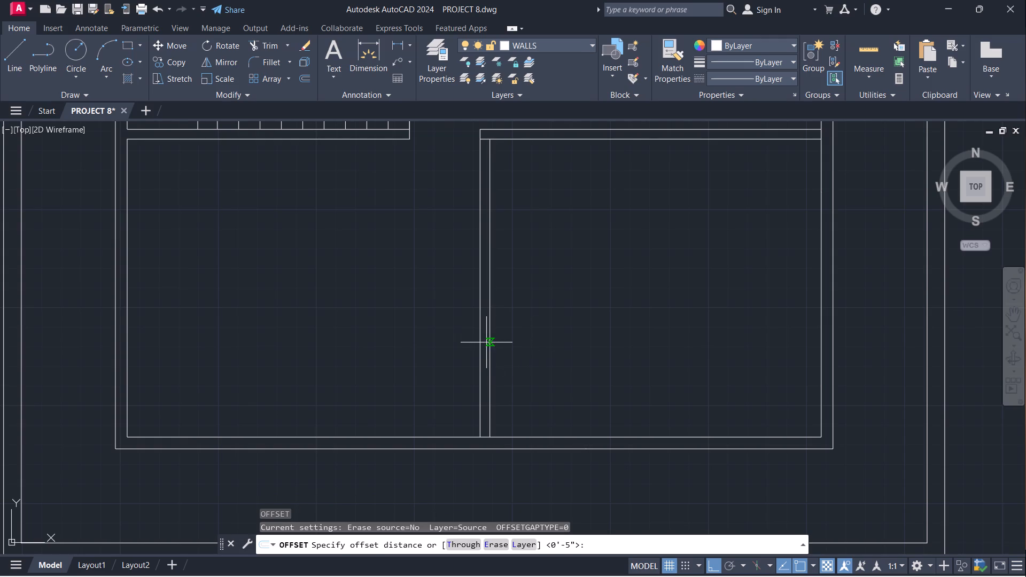
pyautogui.click(492, 342)
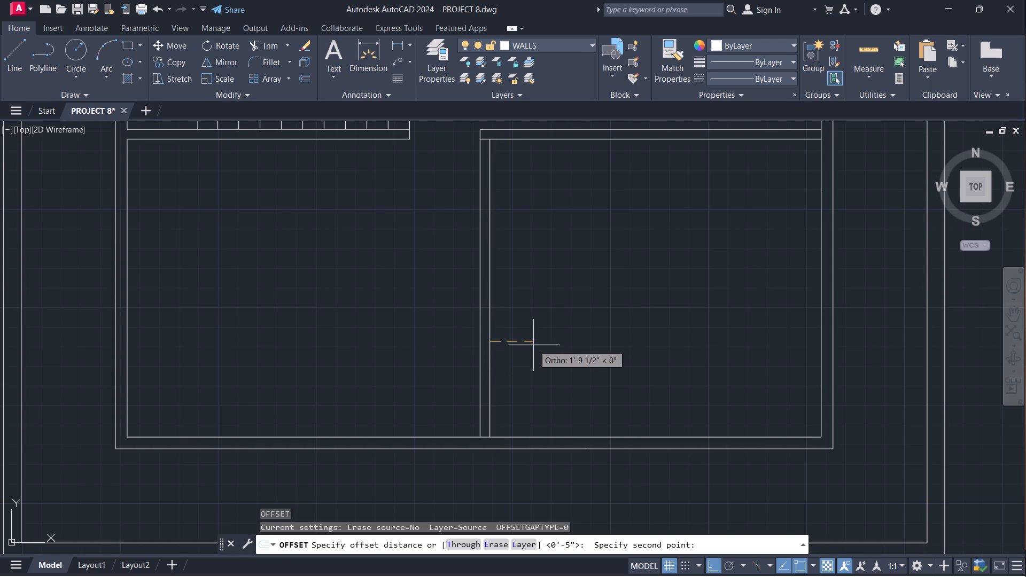
pyautogui.write("4'")
pyautogui.press('Return')
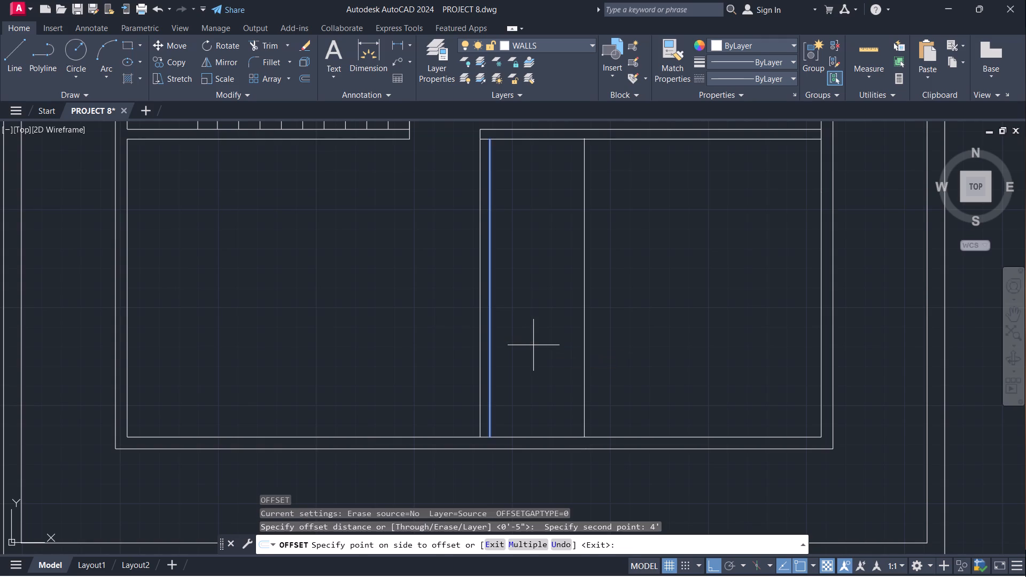
pyautogui.click(609, 344)
pyautogui.press('space')
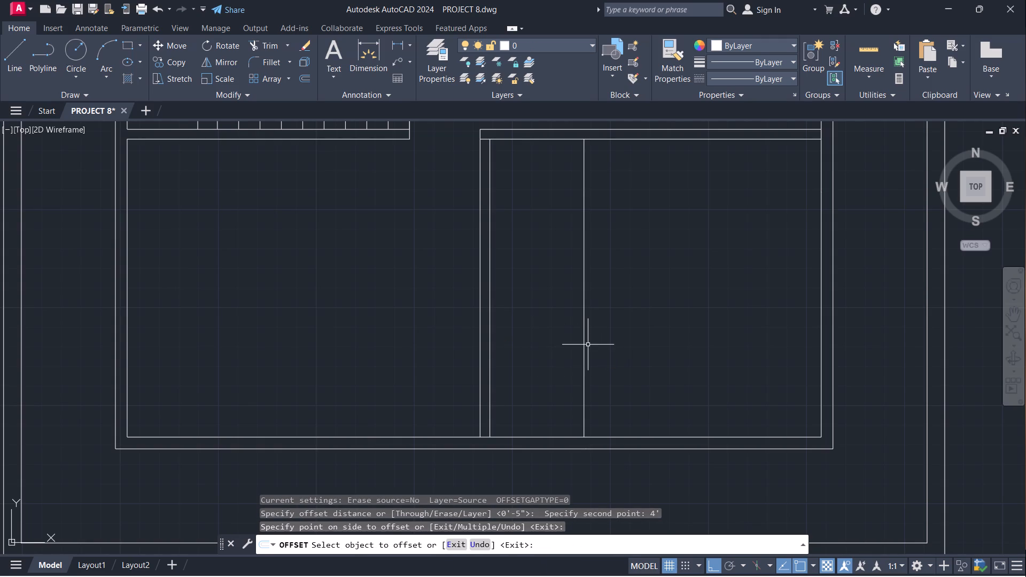
# Offset the new line 4" to the east to give the narrow room's east partition its thickness.
pyautogui.press('space')
pyautogui.click(587, 341)
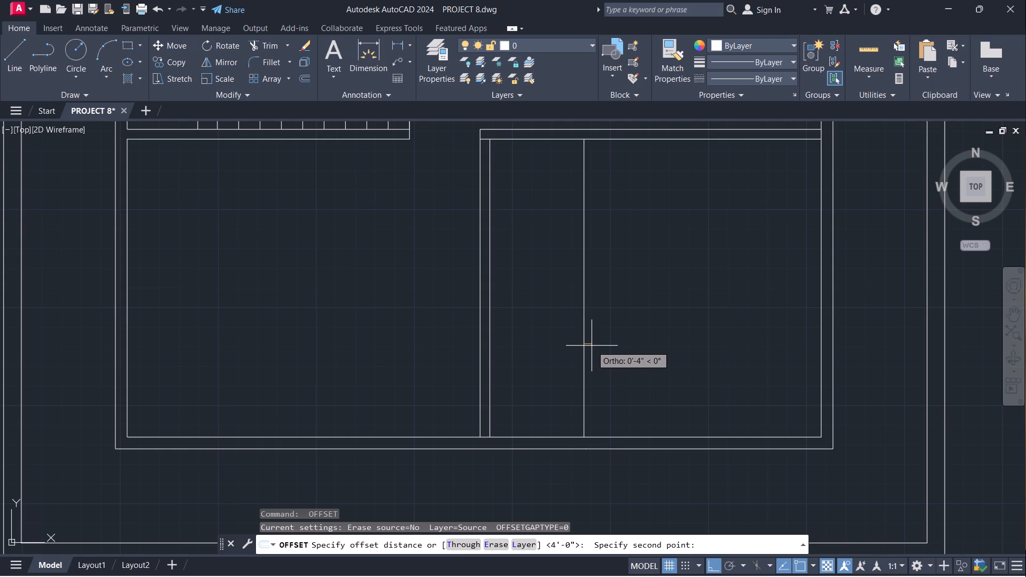
pyautogui.press('4')
pyautogui.press('Return')
pyautogui.click(582, 357)
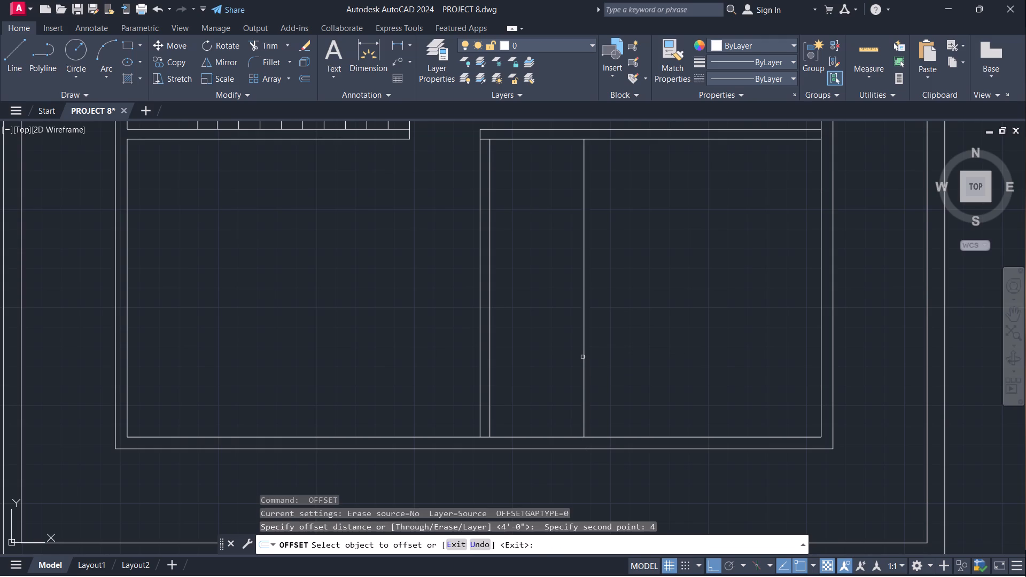
pyautogui.click(605, 357)
pyautogui.scroll(-1, 605, 306)
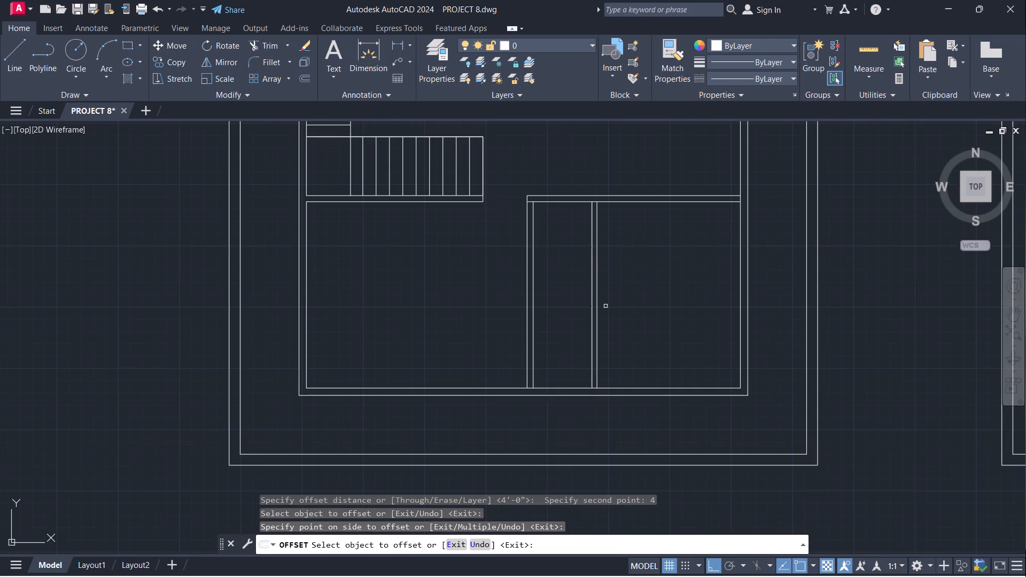
pyautogui.scroll(-1, 613, 301)
pyautogui.moveTo(610, 302); pyautogui.dragTo(570, 326, button='middle')
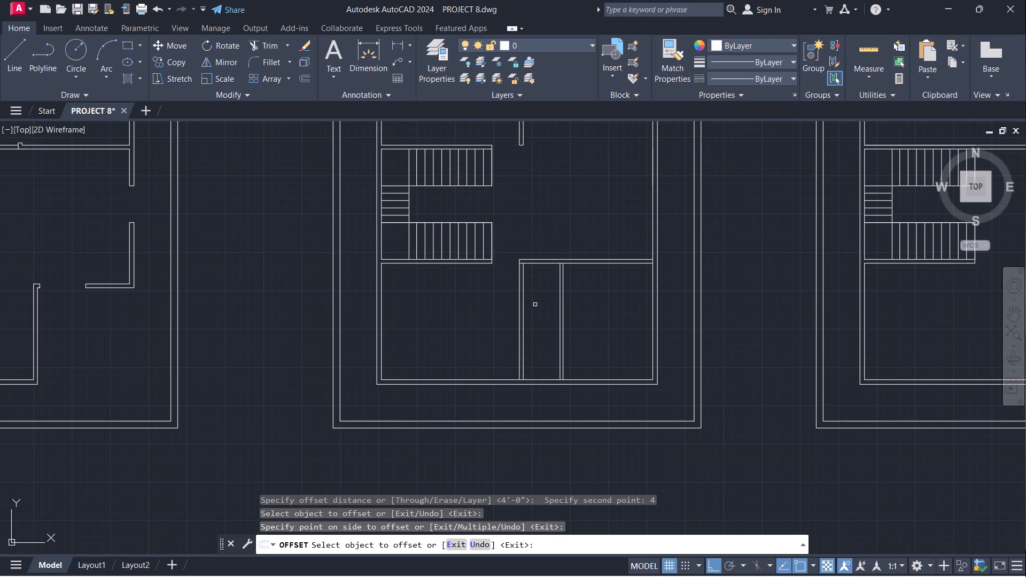
pyautogui.press('Escape')
# Trim the south wall's inner line between the faces of both partitions to open the wall junctions.
pyautogui.write('tr')
pyautogui.press('Return')
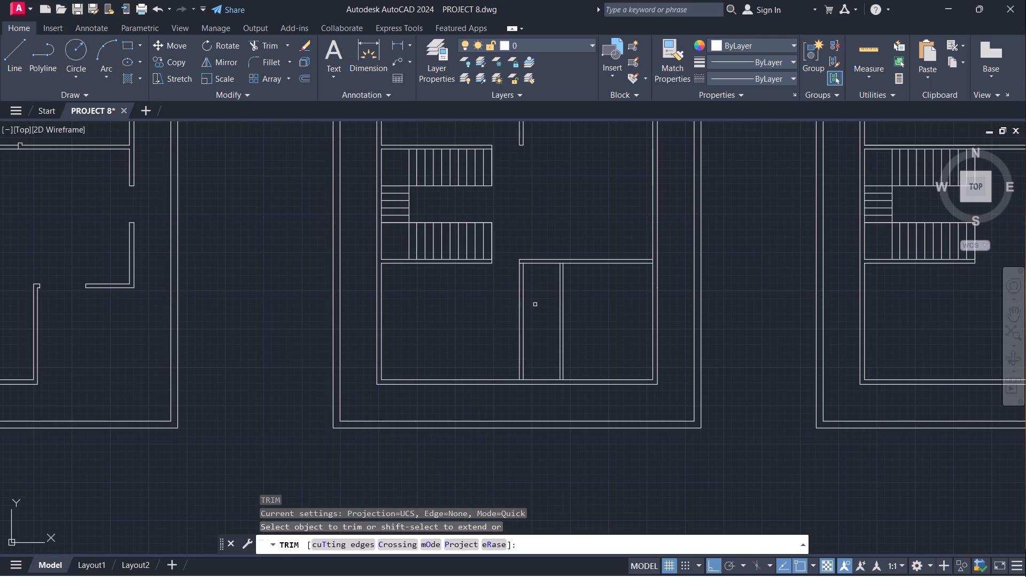
pyautogui.scroll(4, 545, 373)
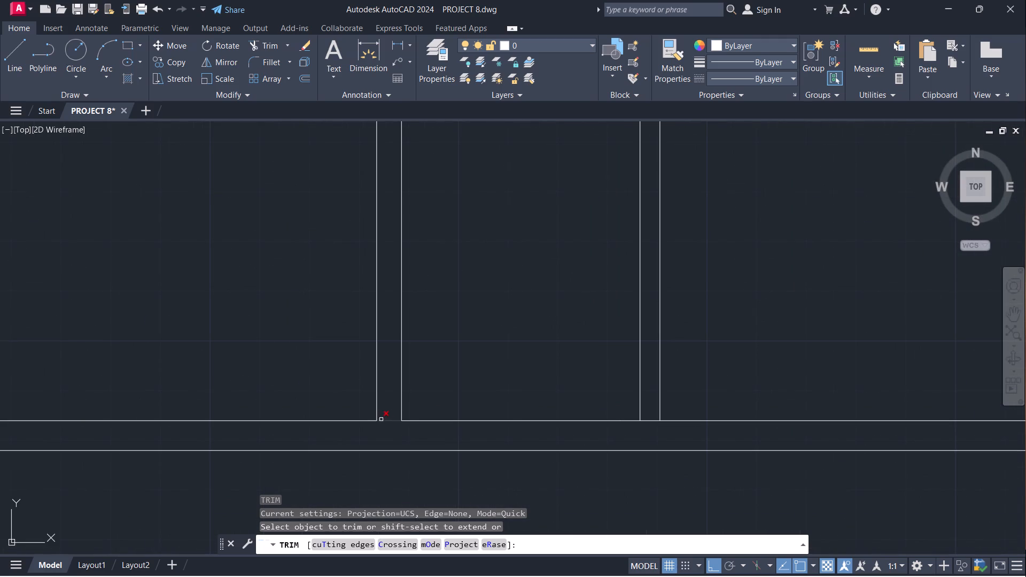
pyautogui.click(386, 420)
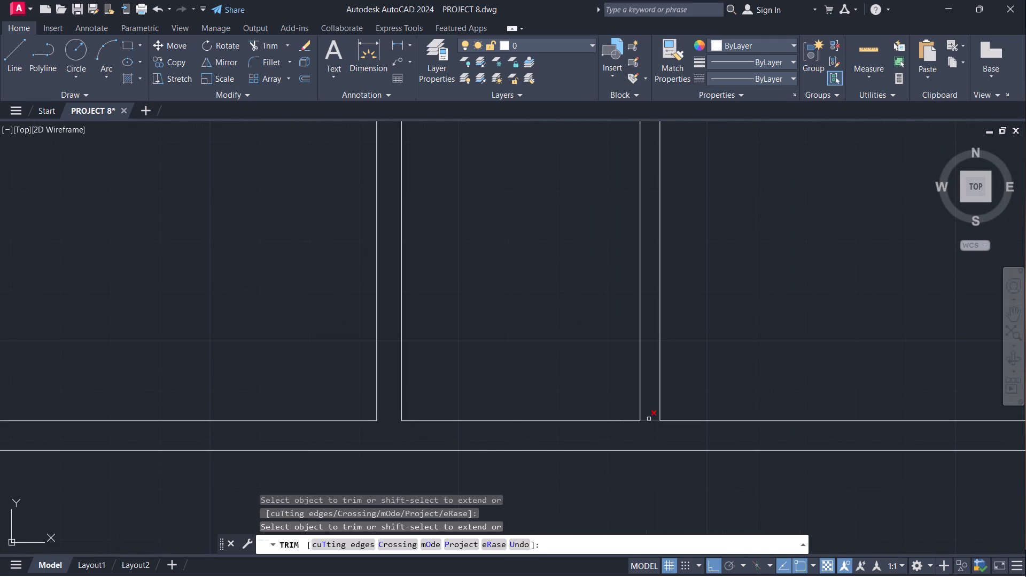
pyautogui.click(649, 419)
pyautogui.scroll(-3, 690, 356)
pyautogui.moveTo(708, 343); pyautogui.dragTo(655, 392, button='middle')
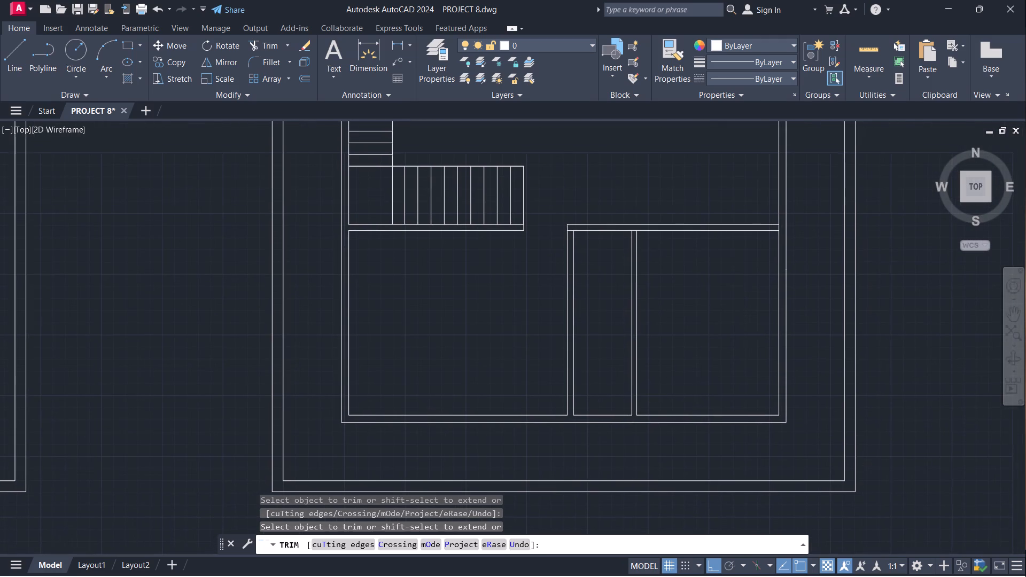
pyautogui.press('Escape')
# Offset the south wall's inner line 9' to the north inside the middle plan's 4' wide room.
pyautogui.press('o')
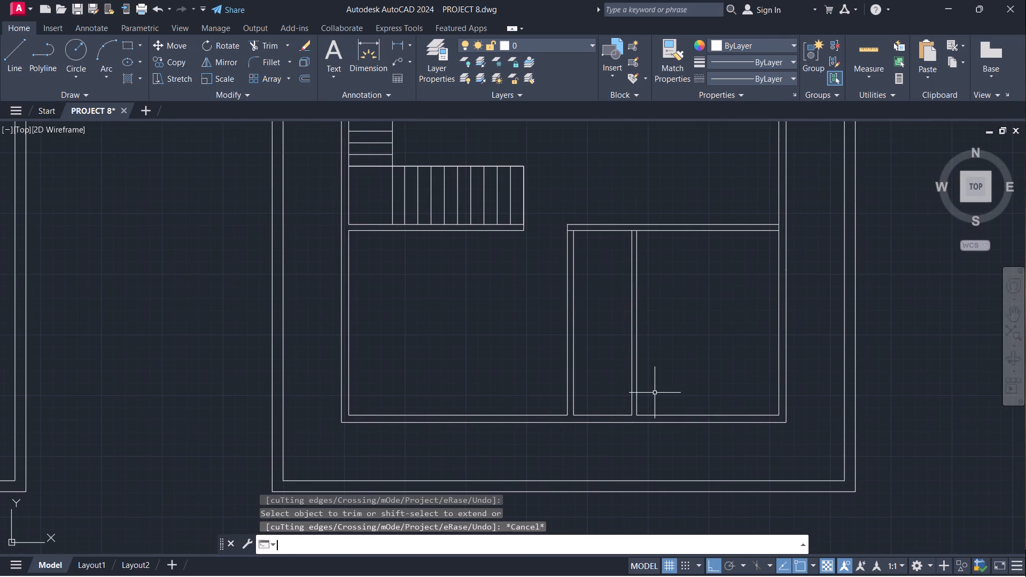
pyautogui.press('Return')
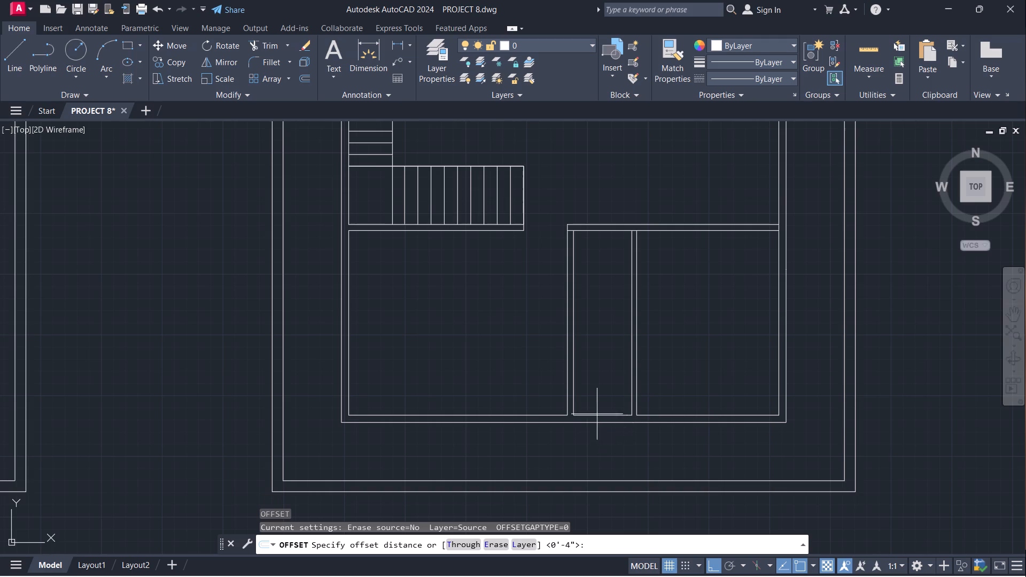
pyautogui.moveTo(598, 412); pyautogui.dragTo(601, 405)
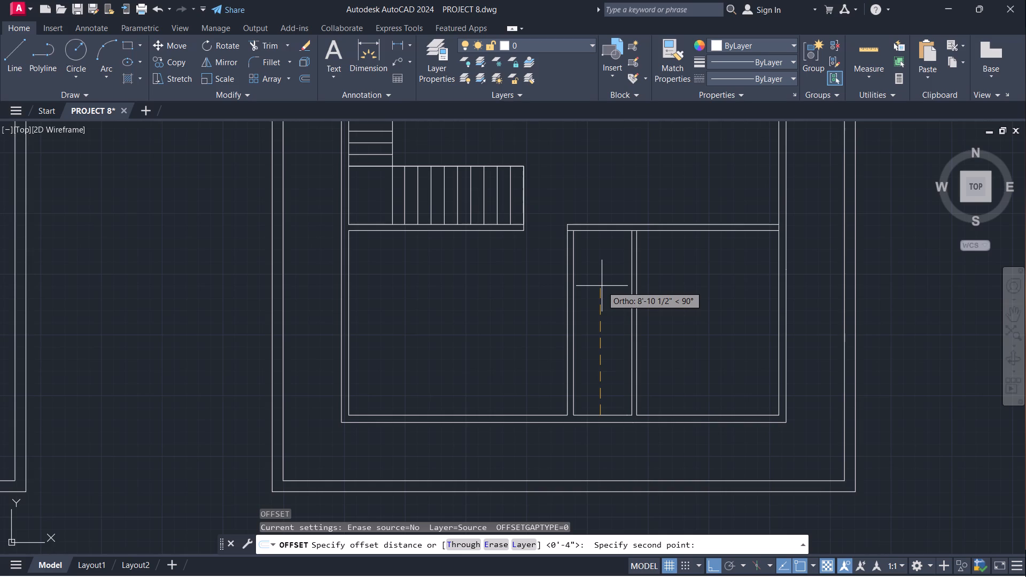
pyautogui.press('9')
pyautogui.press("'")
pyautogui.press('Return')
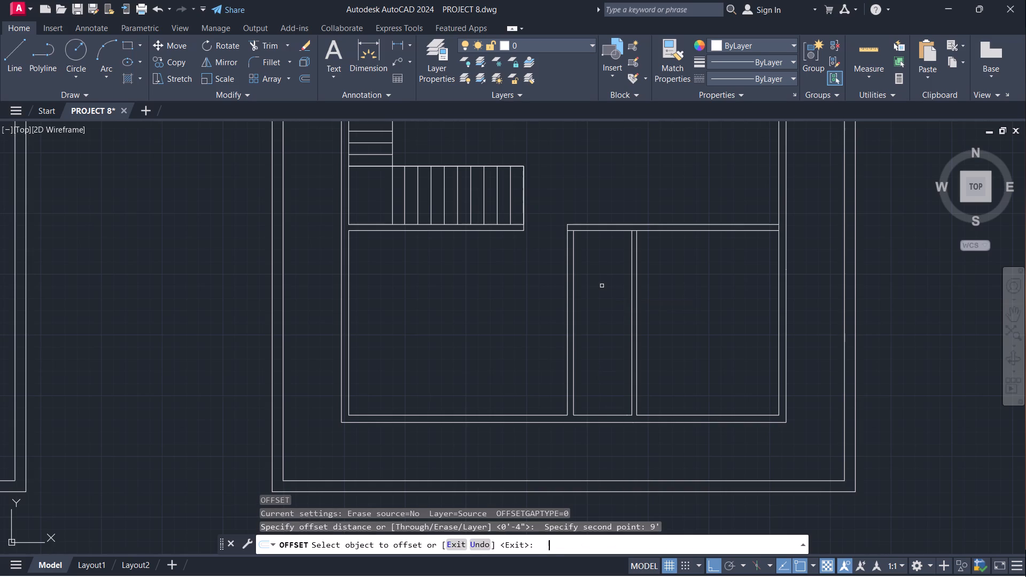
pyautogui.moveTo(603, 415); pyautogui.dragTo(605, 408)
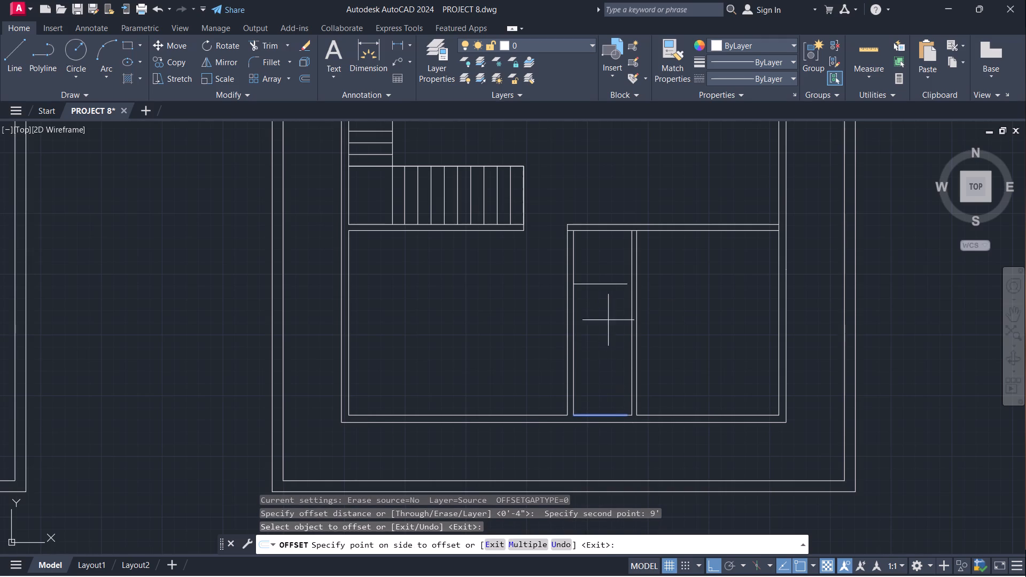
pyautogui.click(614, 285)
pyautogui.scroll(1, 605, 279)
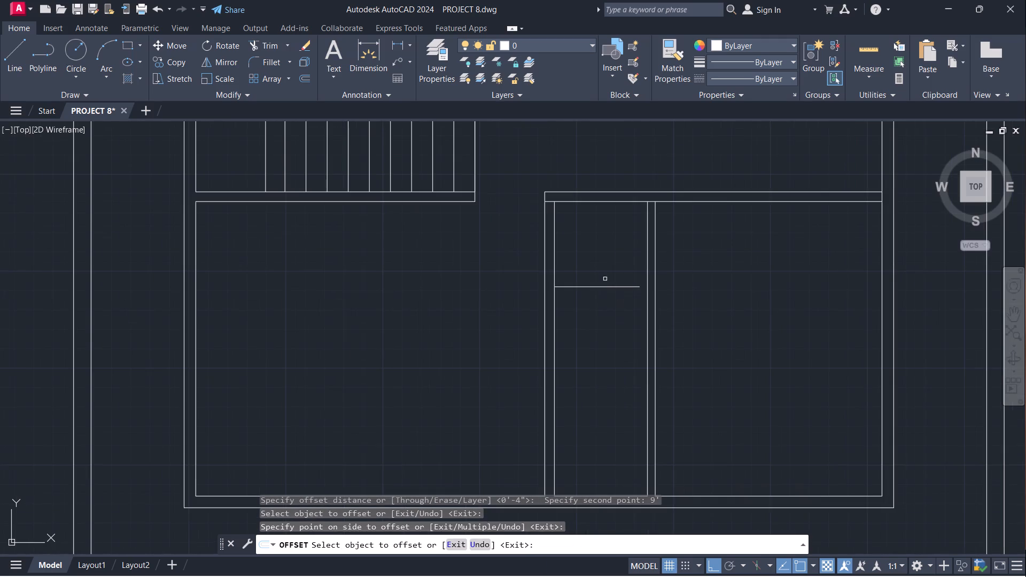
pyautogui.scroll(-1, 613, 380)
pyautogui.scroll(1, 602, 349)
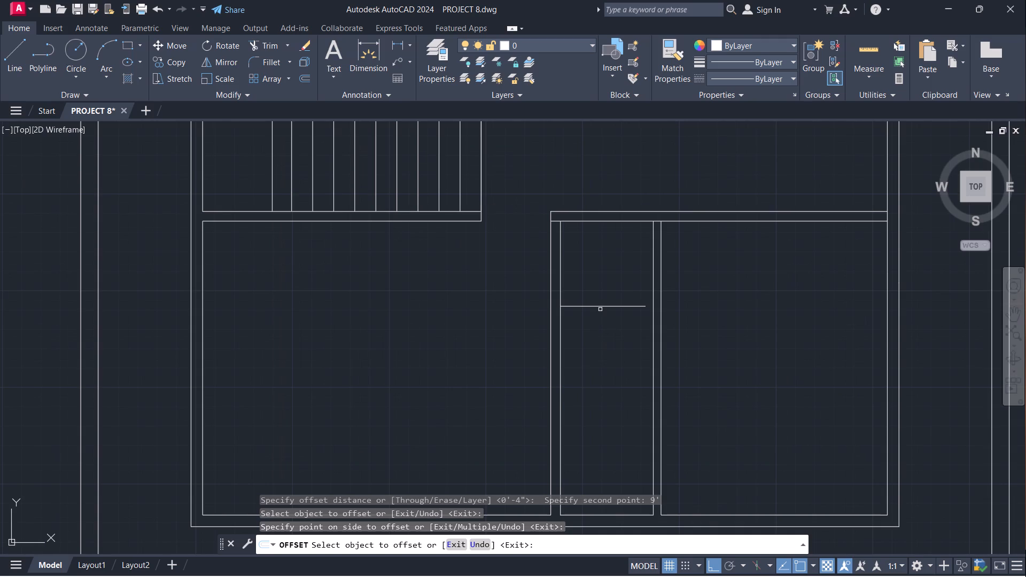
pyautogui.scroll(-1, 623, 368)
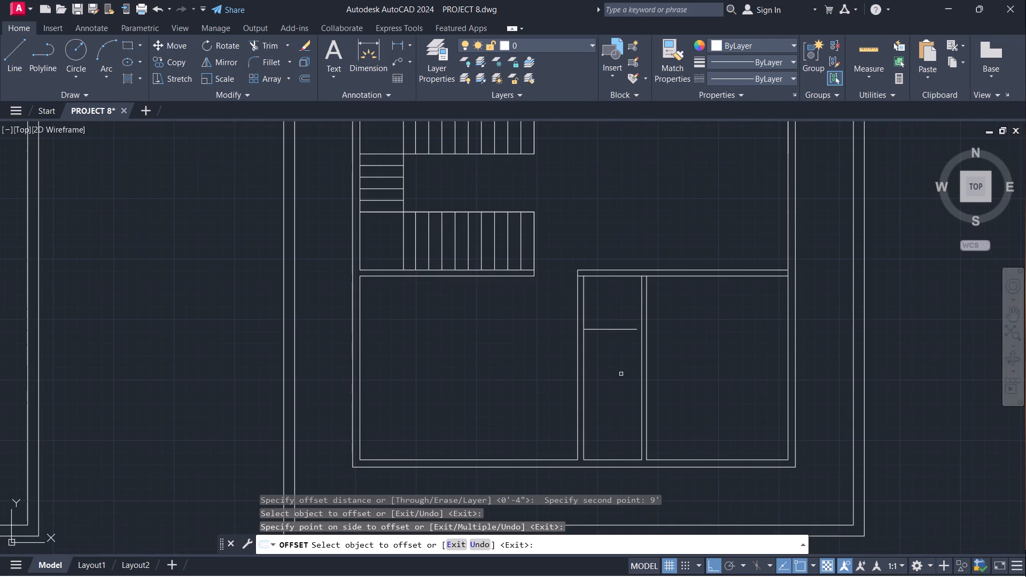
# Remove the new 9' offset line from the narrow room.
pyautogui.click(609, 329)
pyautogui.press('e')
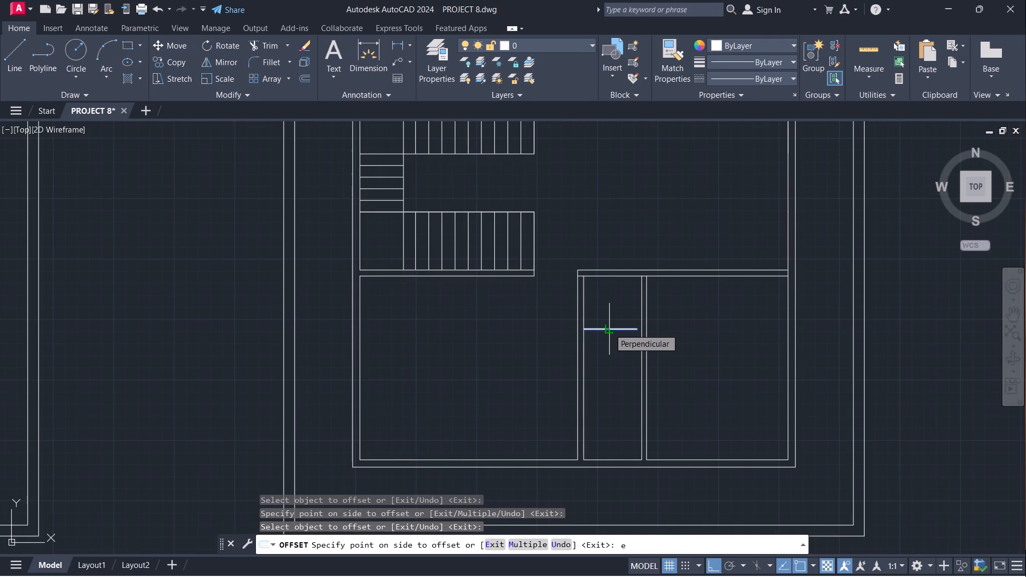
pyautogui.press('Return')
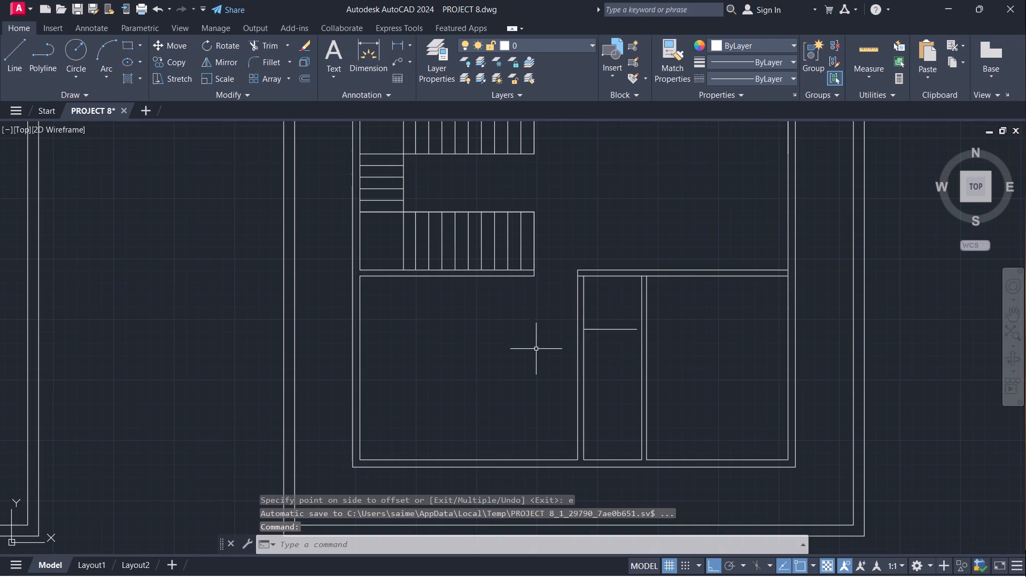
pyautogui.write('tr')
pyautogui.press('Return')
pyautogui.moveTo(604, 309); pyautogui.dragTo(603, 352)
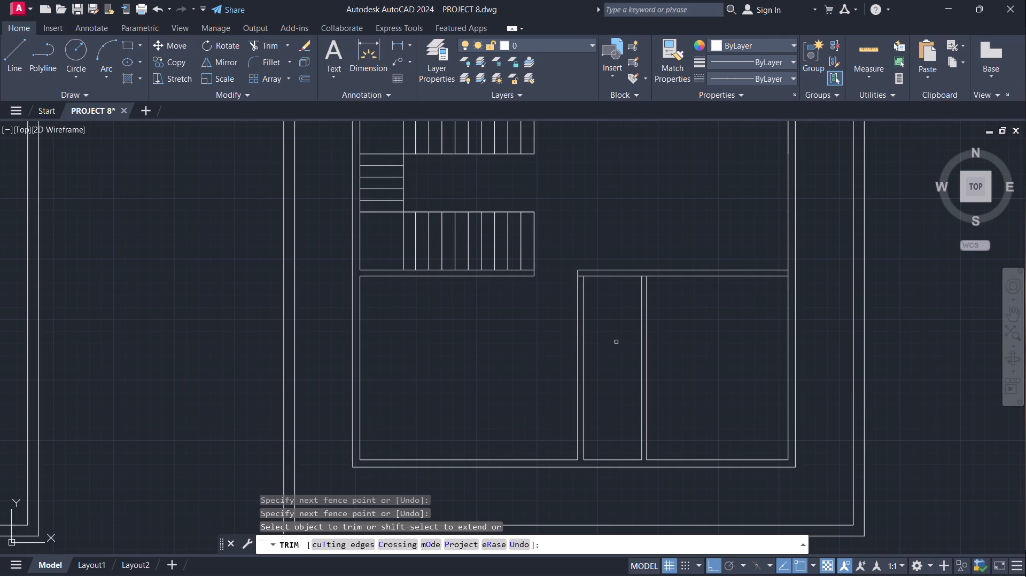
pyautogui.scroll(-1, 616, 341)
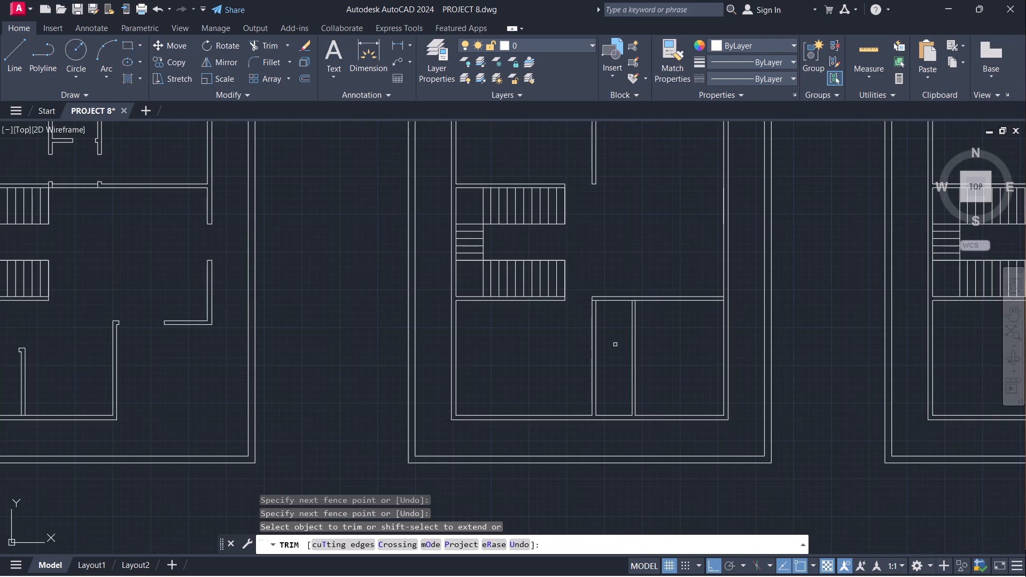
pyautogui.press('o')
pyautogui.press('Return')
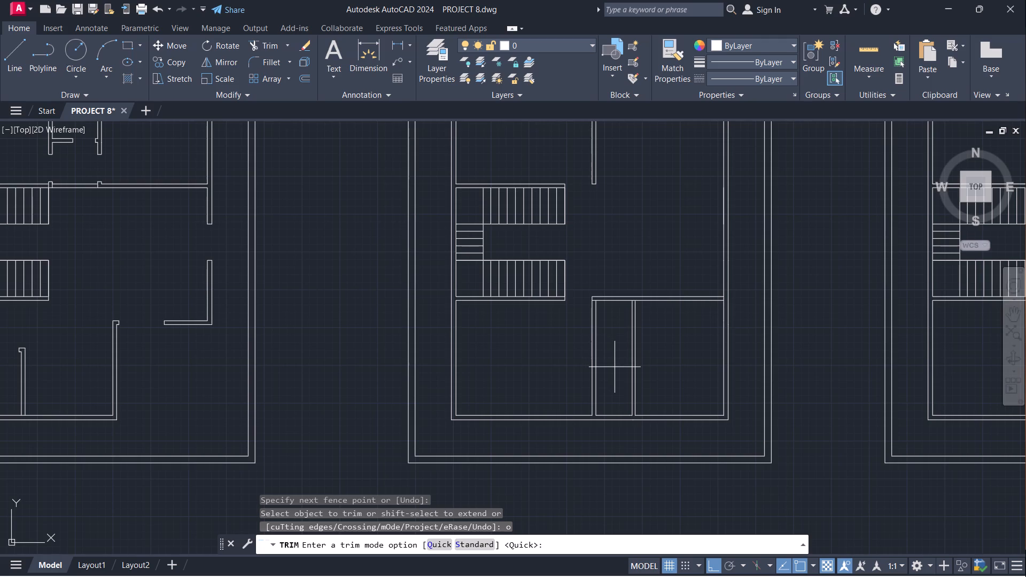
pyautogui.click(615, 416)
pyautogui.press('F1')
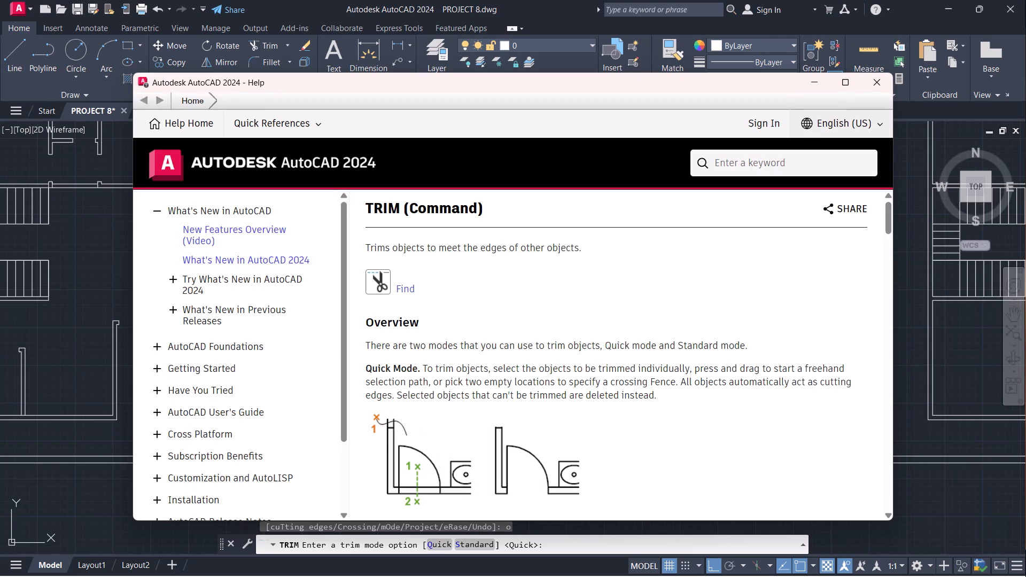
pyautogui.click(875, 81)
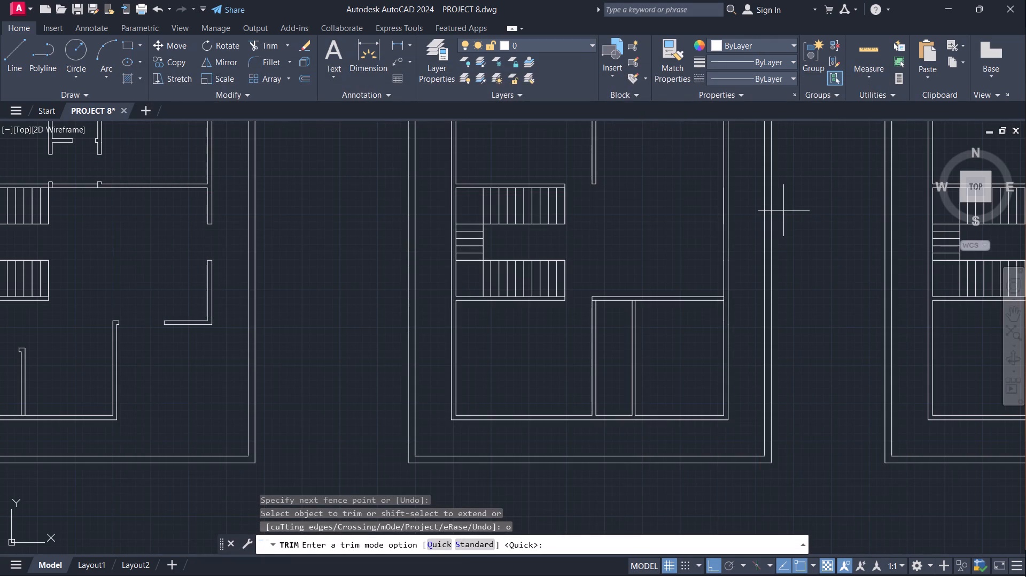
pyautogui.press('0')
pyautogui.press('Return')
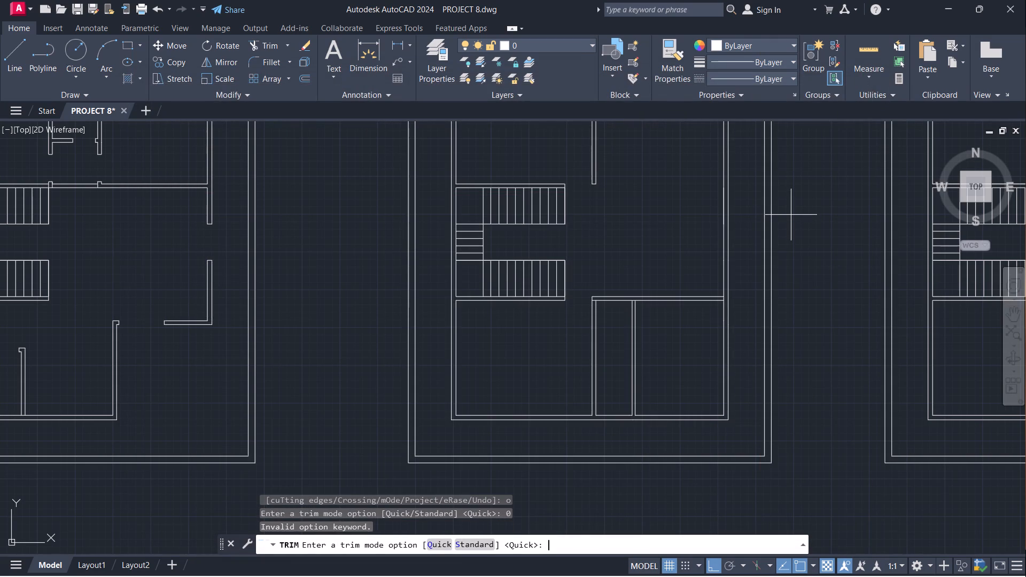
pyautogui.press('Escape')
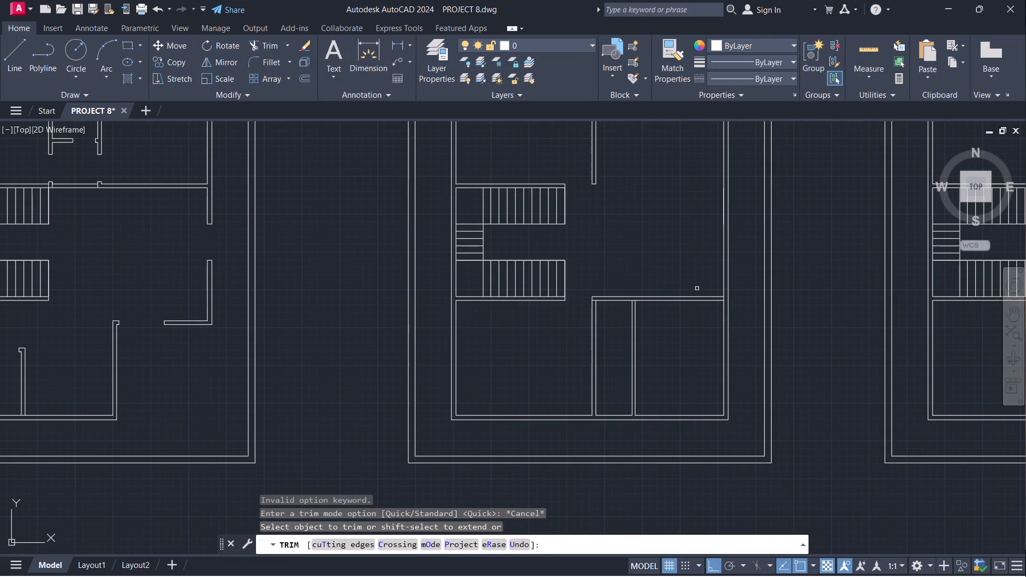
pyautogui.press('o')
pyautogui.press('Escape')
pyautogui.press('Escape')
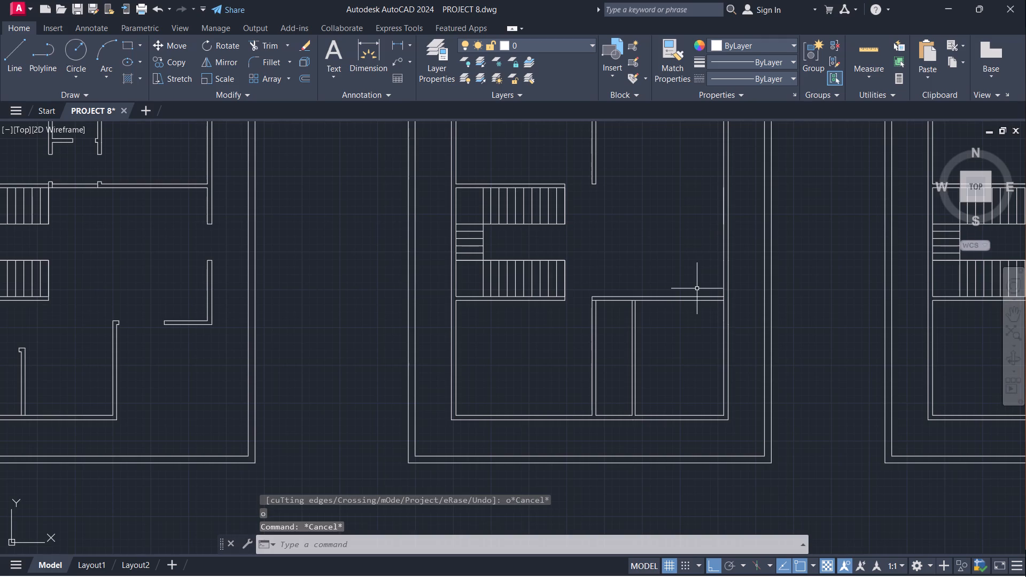
# Offset the south wall's inner line 7' to the north inside the narrow room.
pyautogui.press('o')
pyautogui.press('Return')
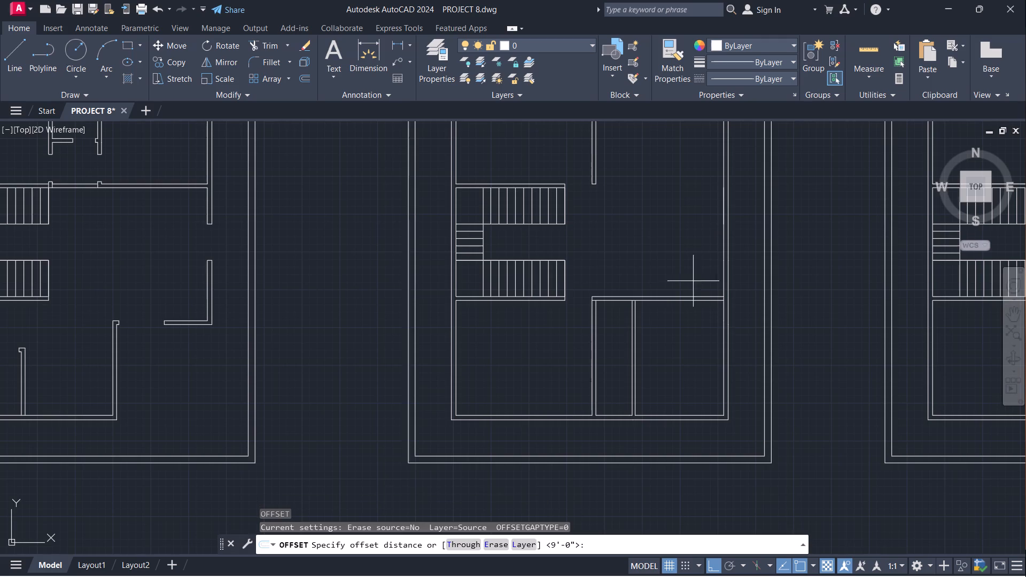
pyautogui.moveTo(614, 412); pyautogui.dragTo(617, 406)
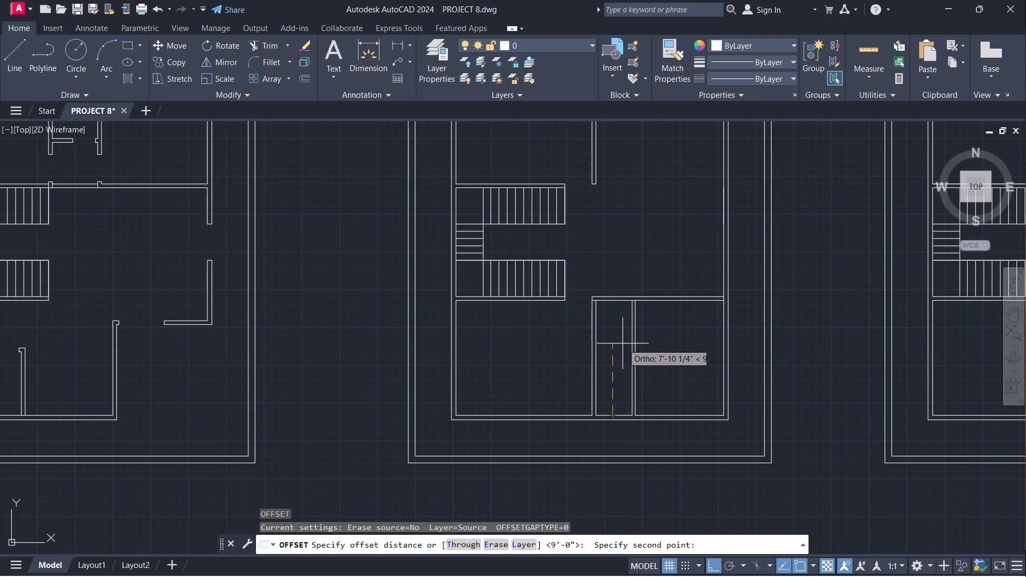
pyautogui.write("7'")
pyautogui.press('Return')
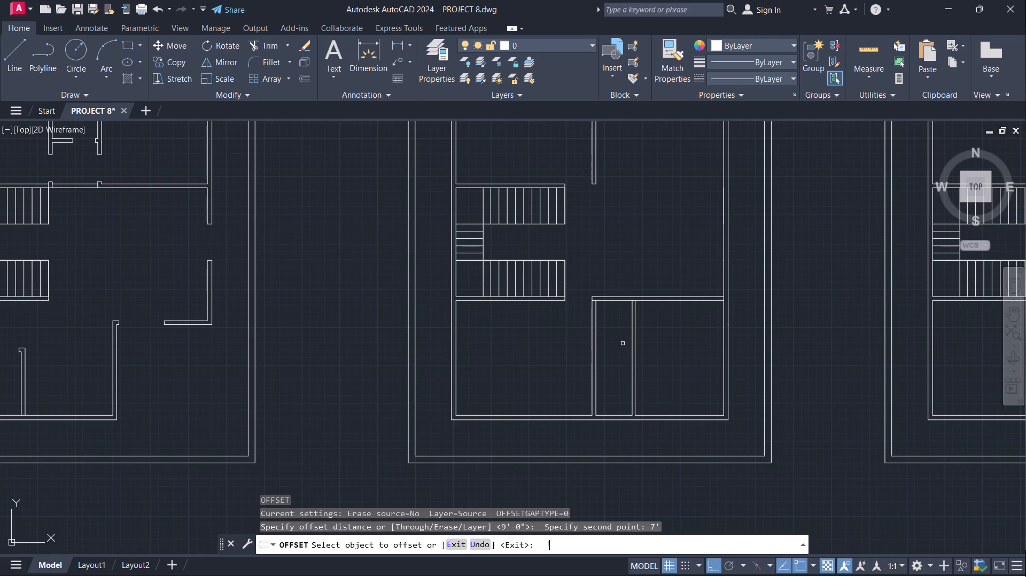
pyautogui.click(612, 415)
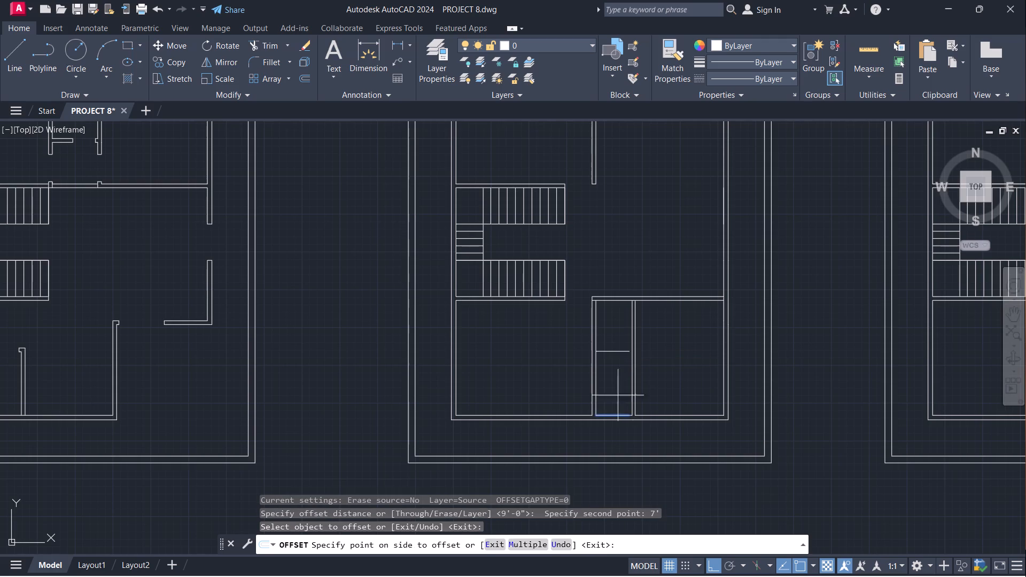
pyautogui.click(621, 350)
pyautogui.scroll(3, 624, 345)
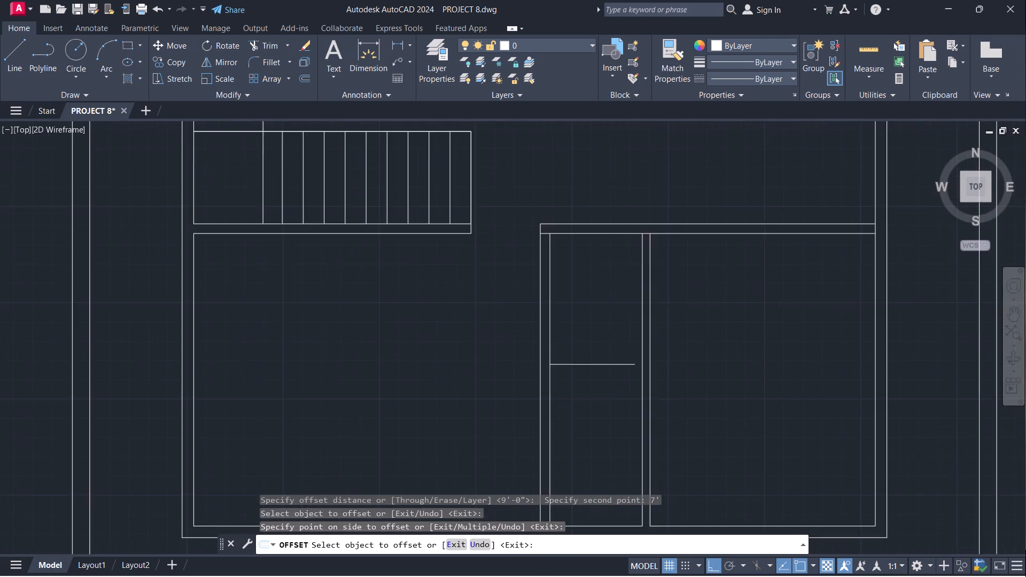
pyautogui.press('Escape')
# Extend the new cross line east to the west face of the narrow room's east partition.
pyautogui.write('ex')
pyautogui.press('Return')
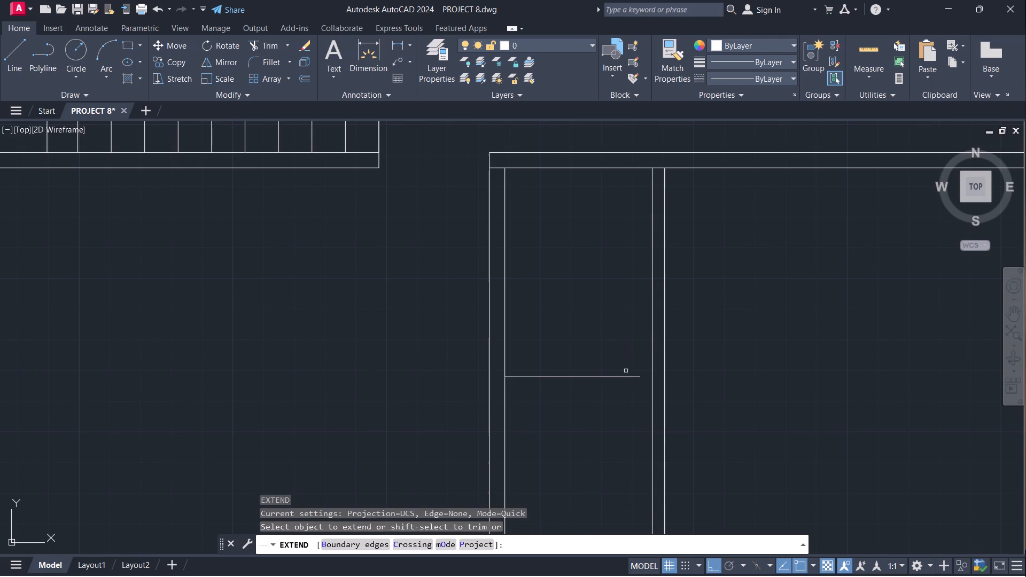
pyautogui.click(624, 375)
pyautogui.press('Escape')
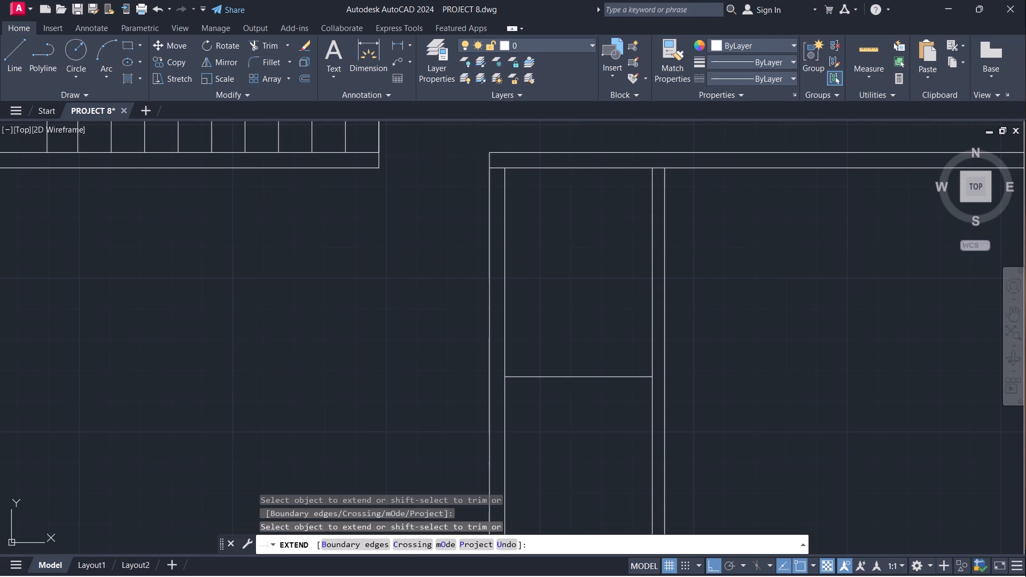
# Offset the cross line 4" to the north to give the narrow room's cross partition its thickness.
pyautogui.press('o')
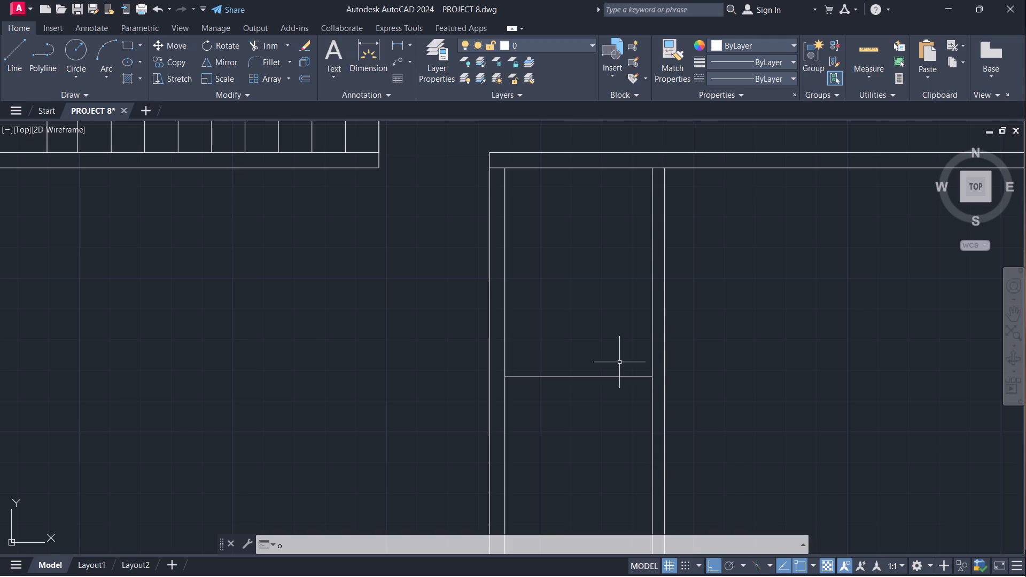
pyautogui.press('Return')
pyautogui.click(604, 375)
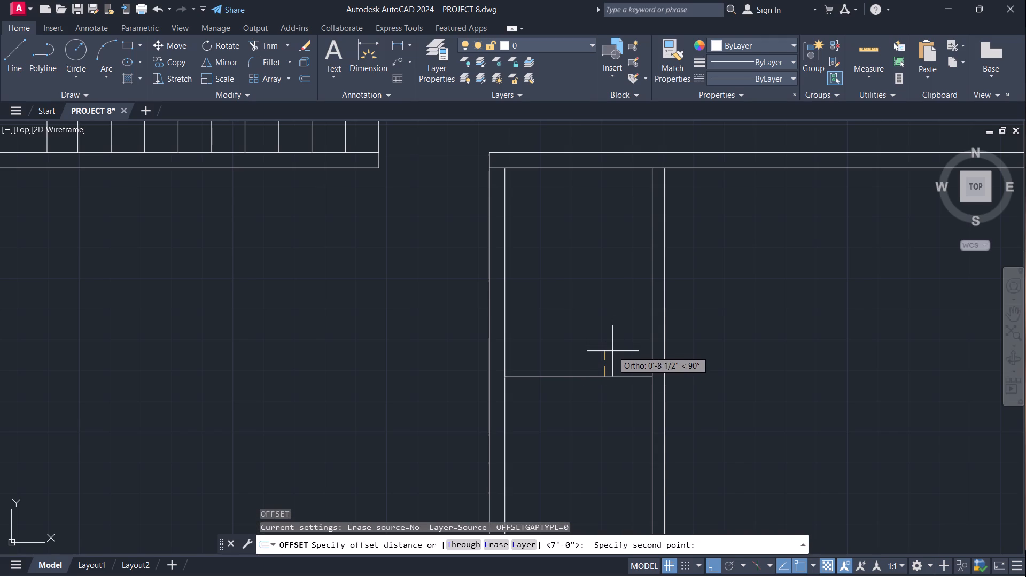
pyautogui.press('4')
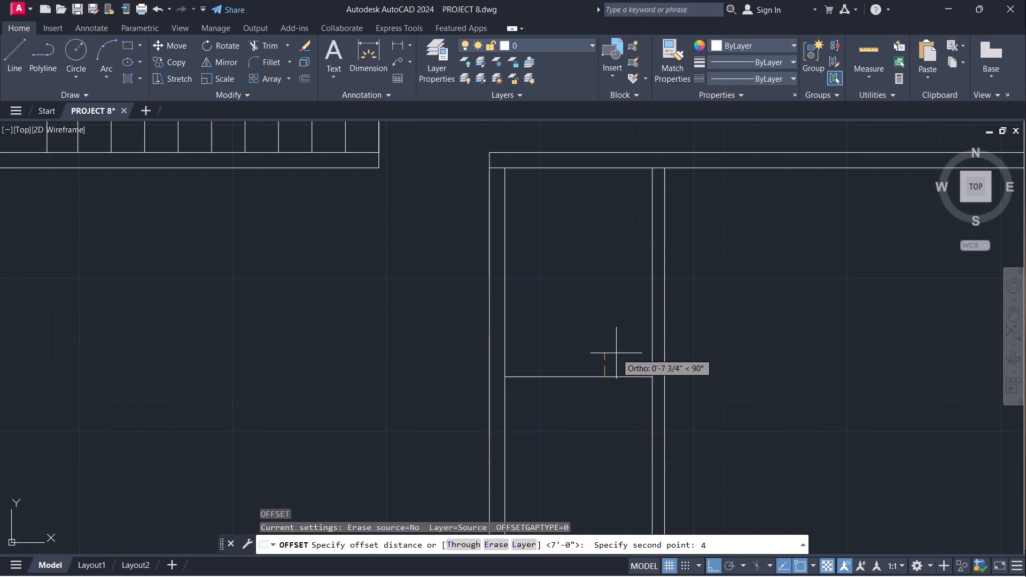
pyautogui.press('Return')
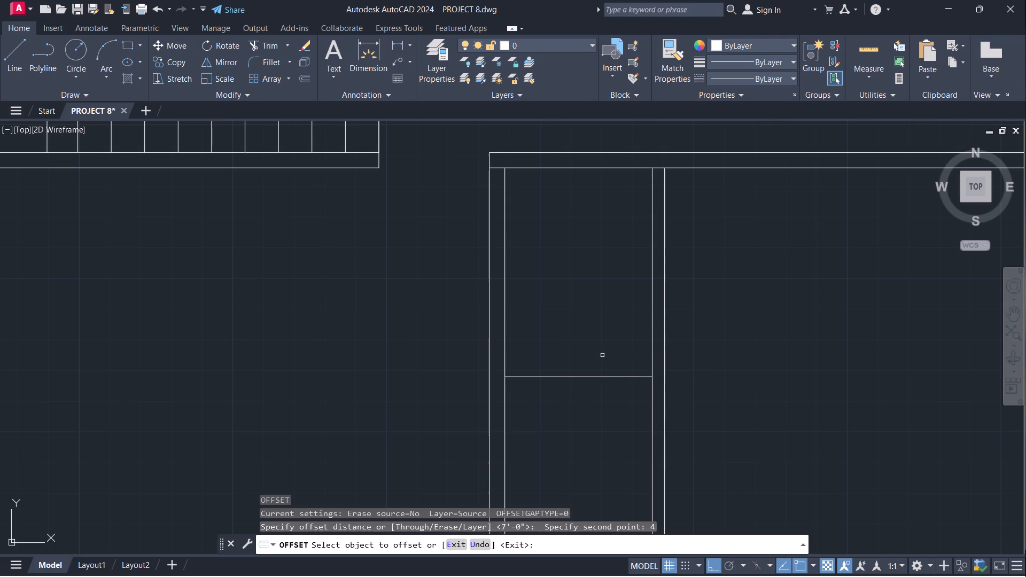
pyautogui.click(583, 377)
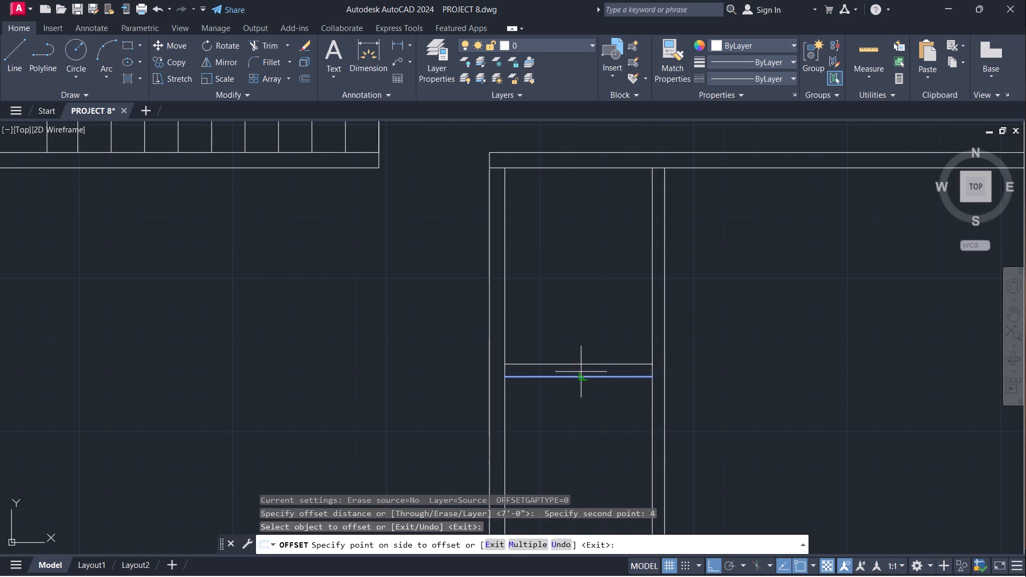
pyautogui.click(579, 355)
pyautogui.scroll(-1, 585, 324)
pyautogui.moveTo(585, 324); pyautogui.dragTo(577, 309, button='middle')
pyautogui.press('Escape')
# Extend the cross partition's north line at both ends to the outer faces of the narrow room's west and east partitions.
pyautogui.write('ex')
pyautogui.press('Return')
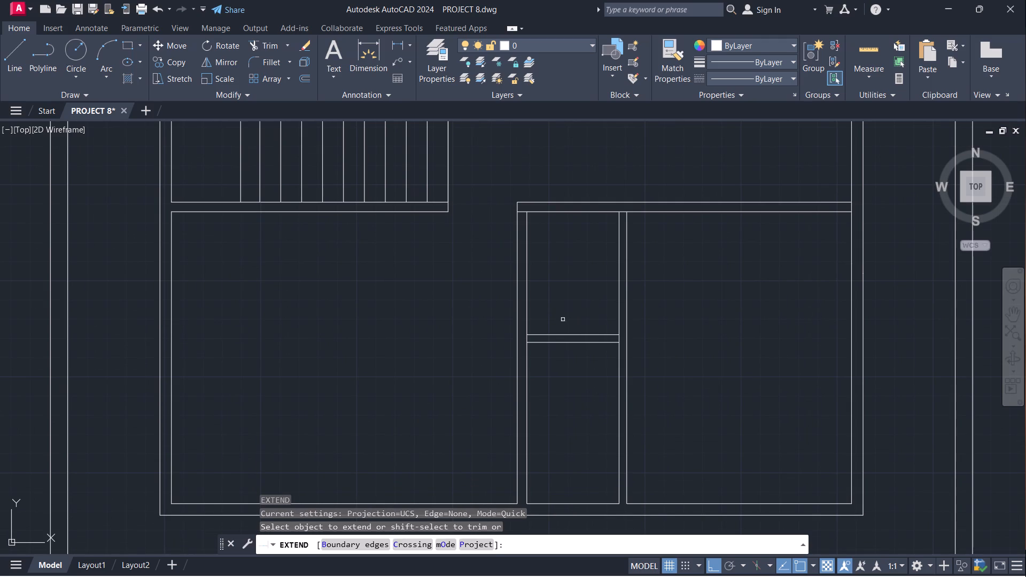
pyautogui.click(556, 335)
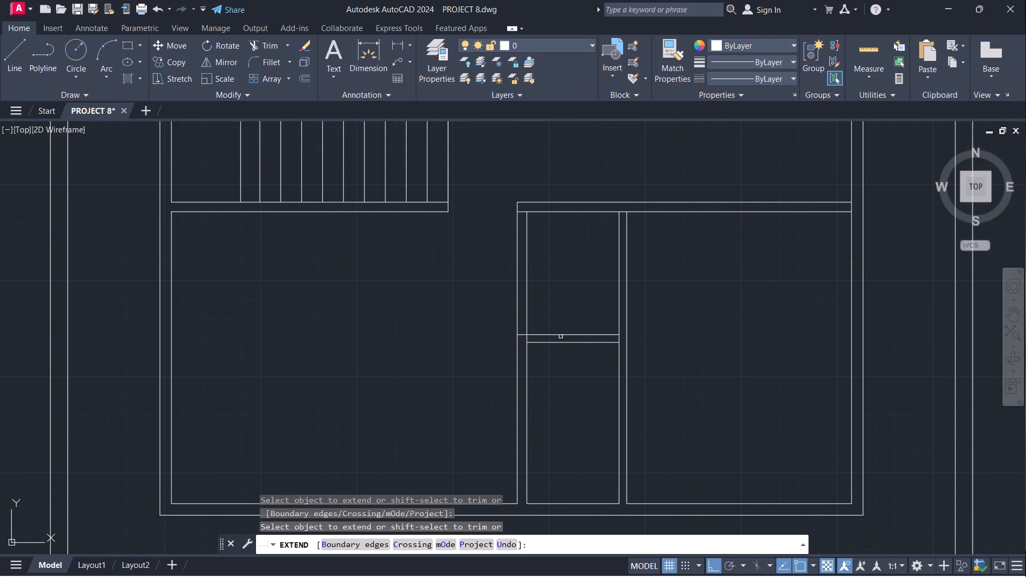
pyautogui.click(580, 335)
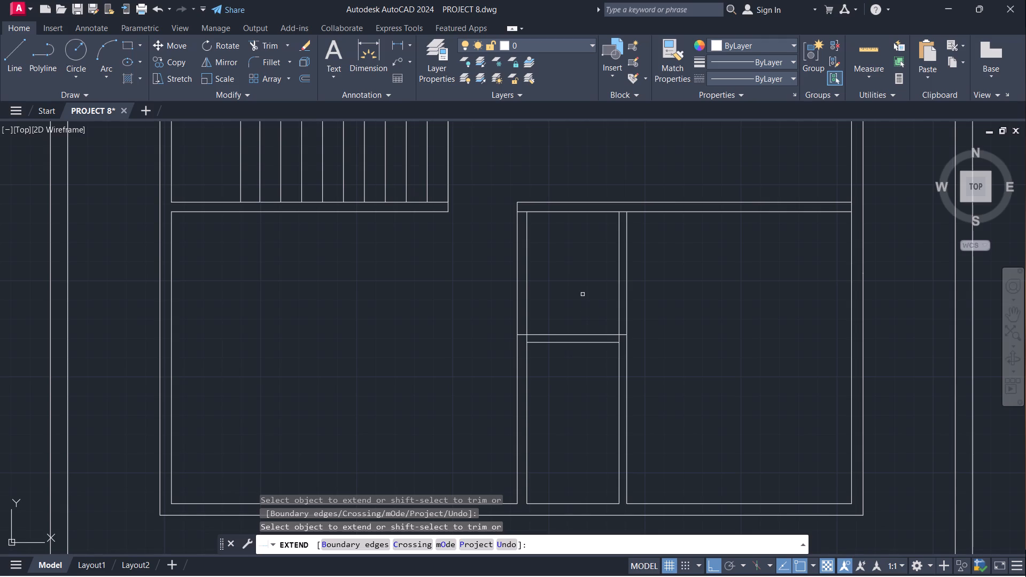
# Trim away both lines of the narrow room's east partition north of the cross partition.
pyautogui.write('tr')
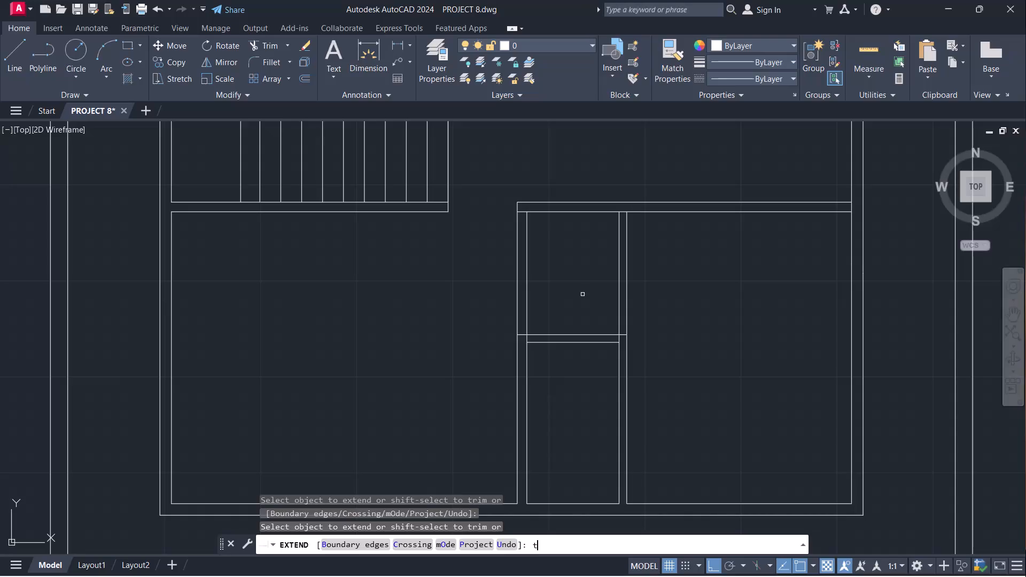
pyautogui.press('Escape')
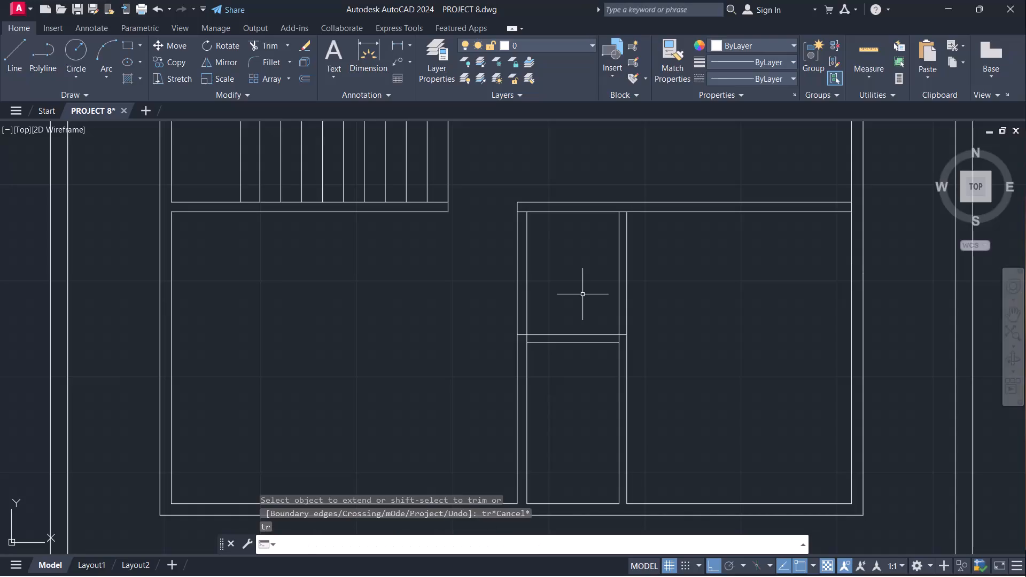
pyautogui.write('tr')
pyautogui.press('Return')
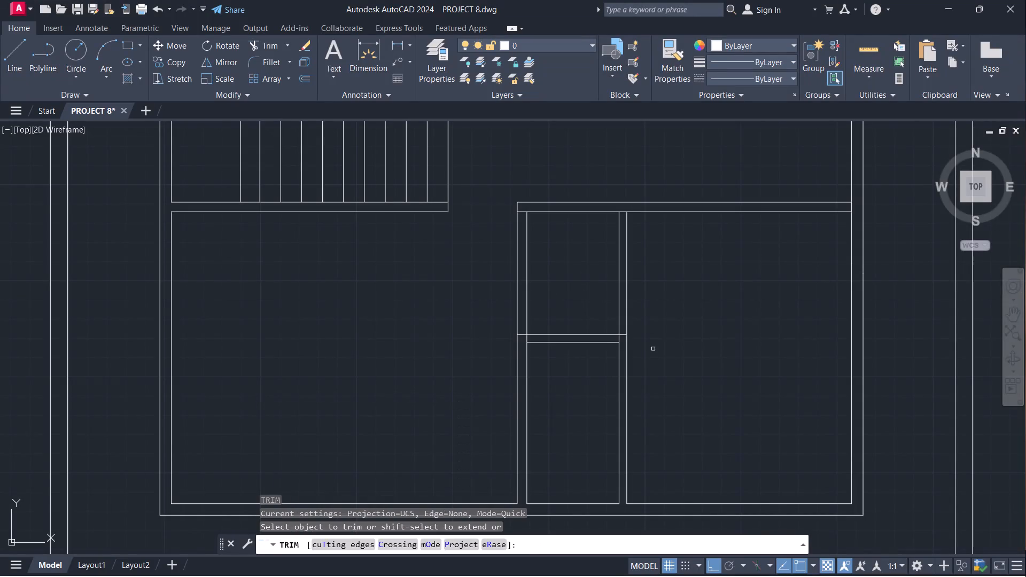
pyautogui.moveTo(665, 292); pyautogui.dragTo(609, 293)
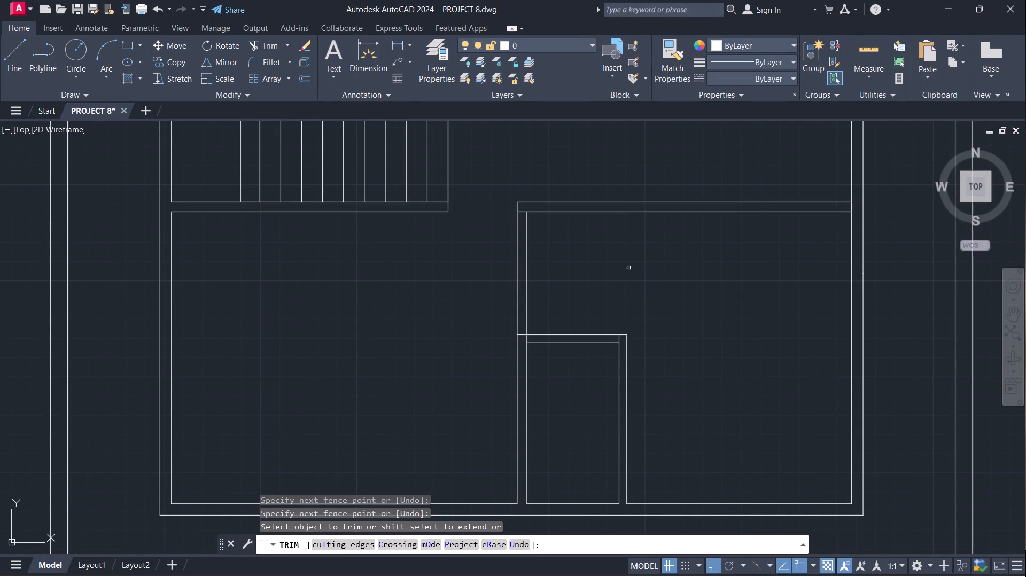
pyautogui.scroll(-1, 643, 258)
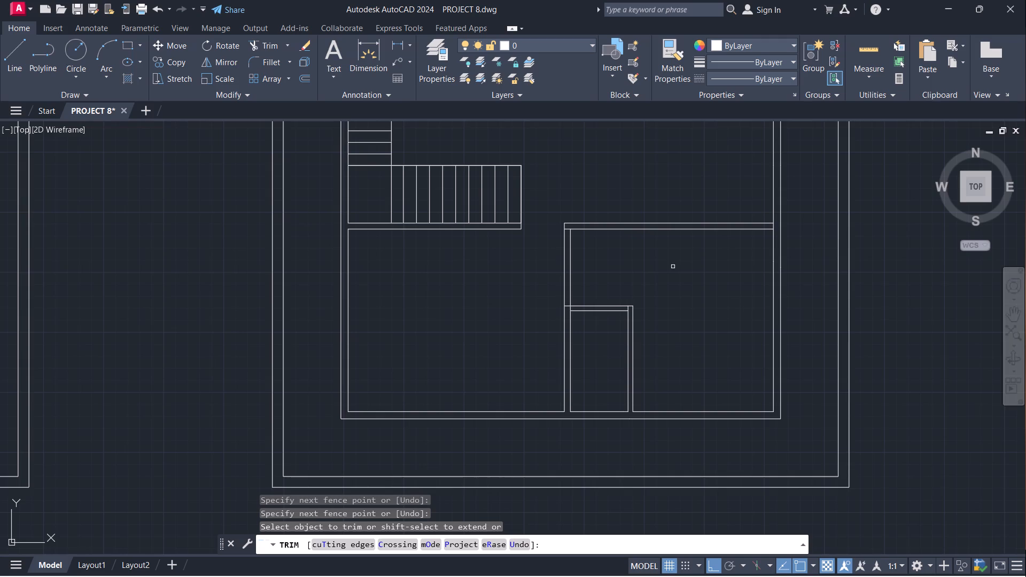
pyautogui.moveTo(673, 267); pyautogui.dragTo(683, 282, button='middle')
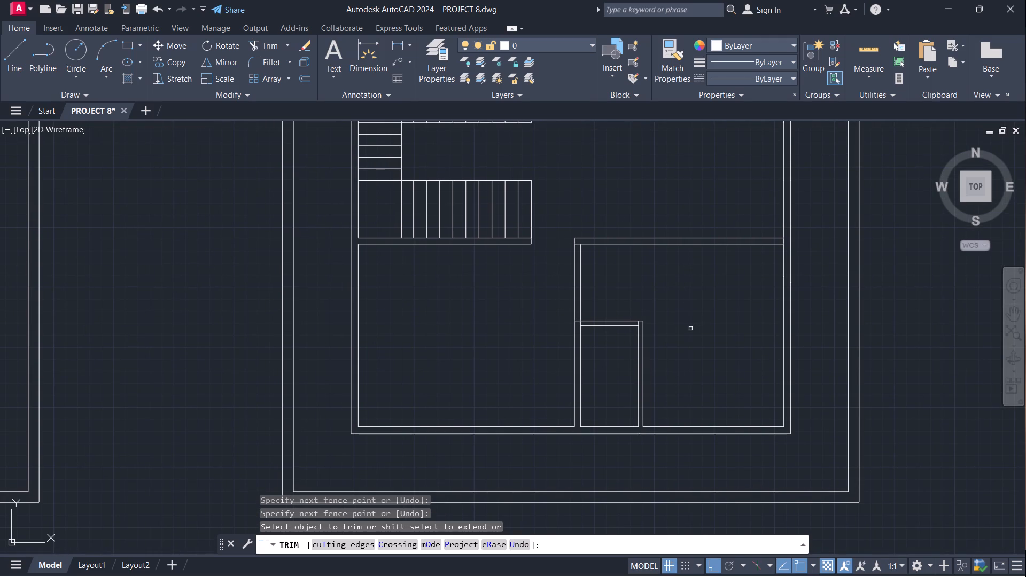
pyautogui.press('Escape')
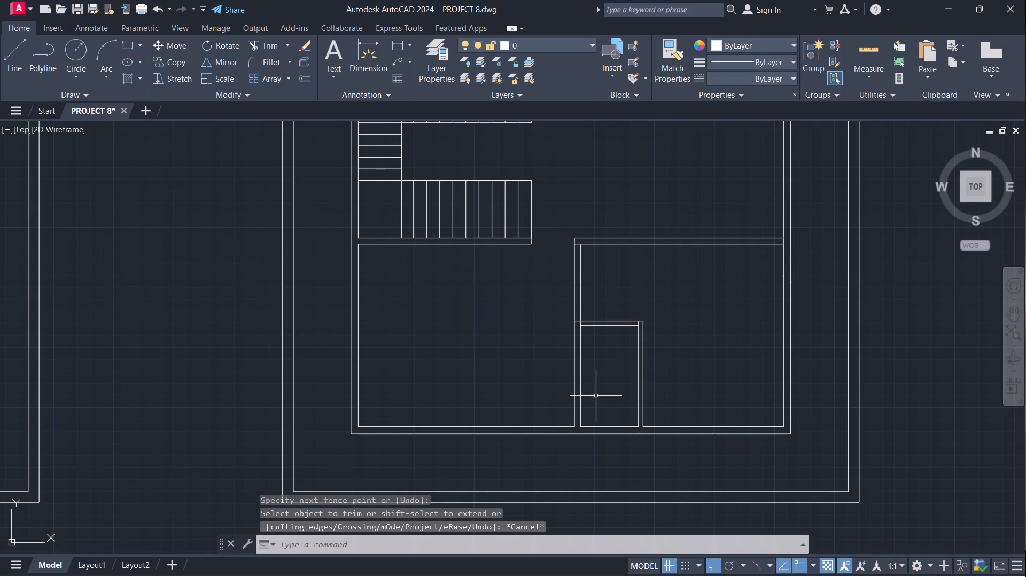
# Measure the clear width between the small room's east partition and the plan's east wall along the south wall.
pyautogui.click(398, 42)
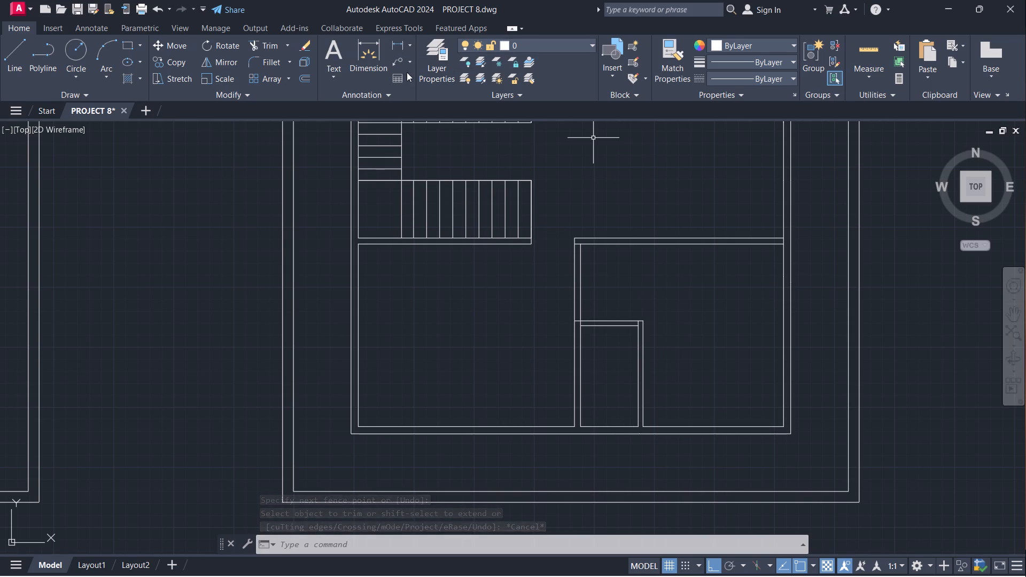
pyautogui.click(397, 45)
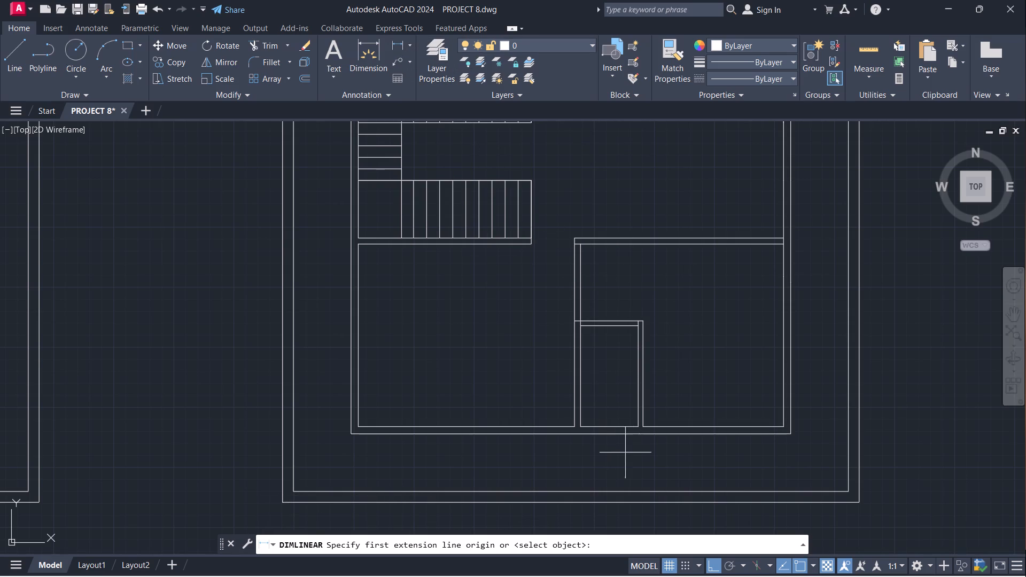
pyautogui.click(641, 428)
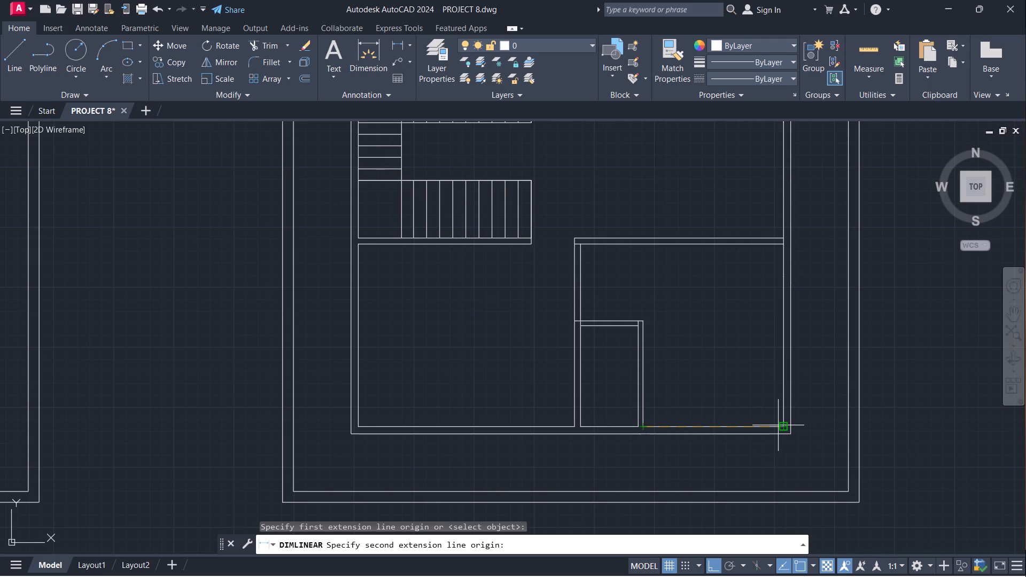
pyautogui.click(778, 425)
pyautogui.scroll(2, 765, 380)
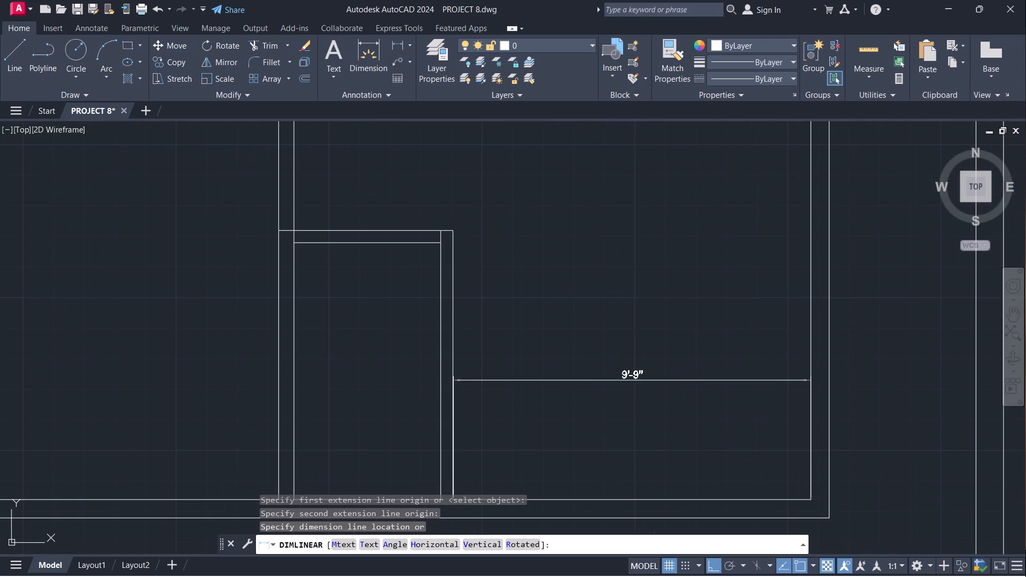
pyautogui.press('Escape')
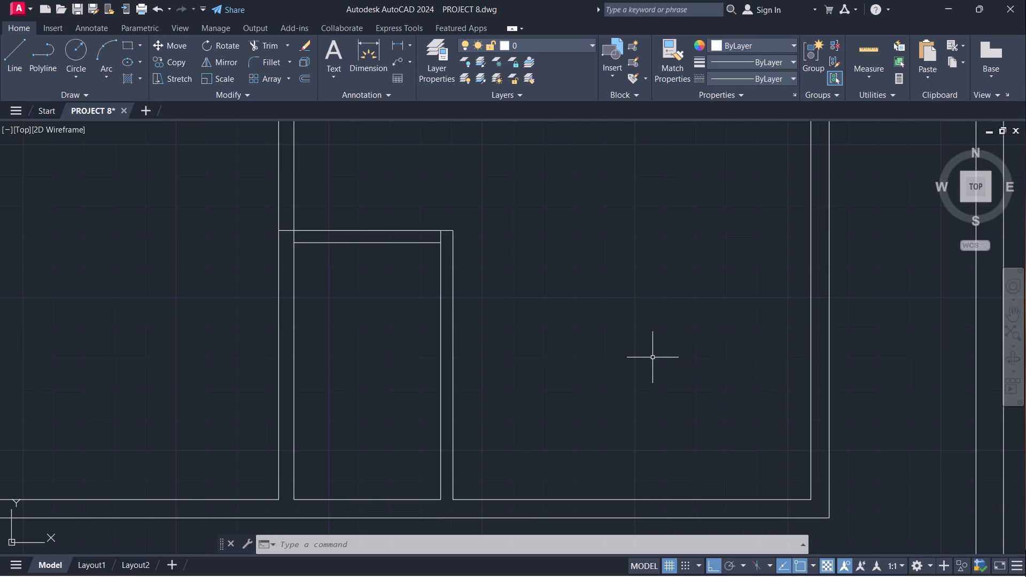
# Trim the east partition's inner line where it crosses the cross partition at the small room's northeast corner.
pyautogui.scroll(-2, 658, 353)
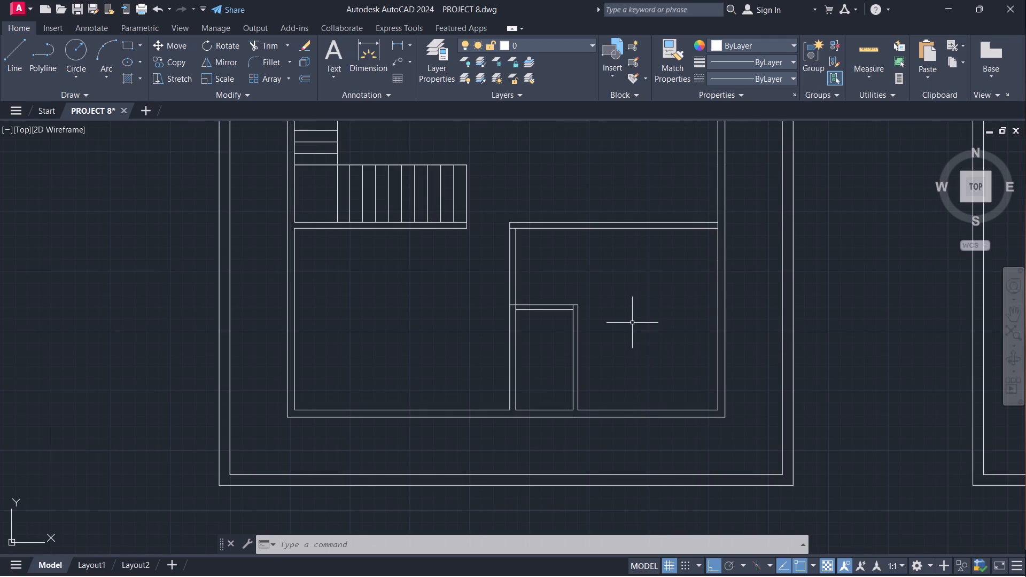
pyautogui.scroll(2, 632, 323)
pyautogui.press('Escape')
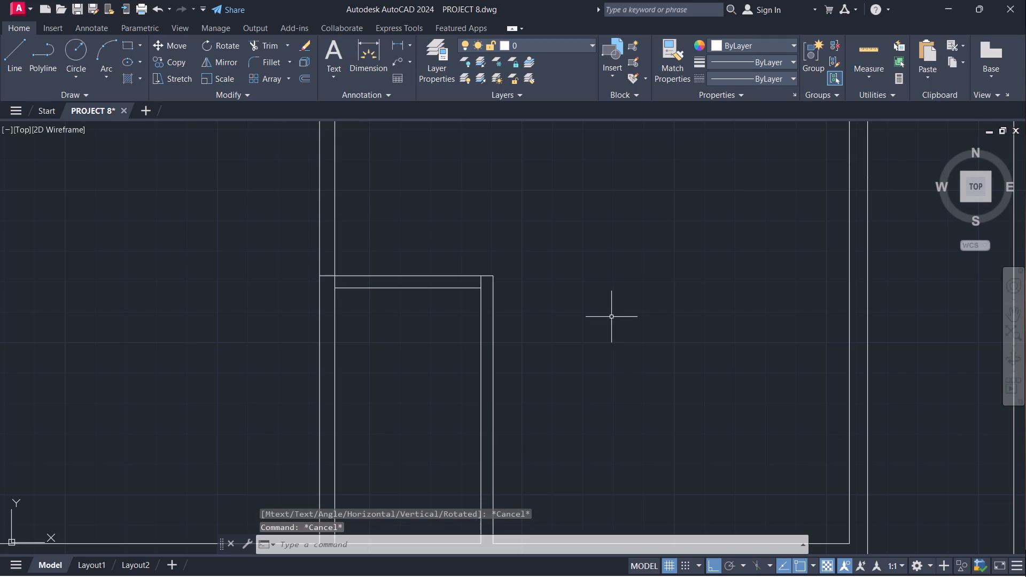
pyautogui.write('tr')
pyautogui.press('Return')
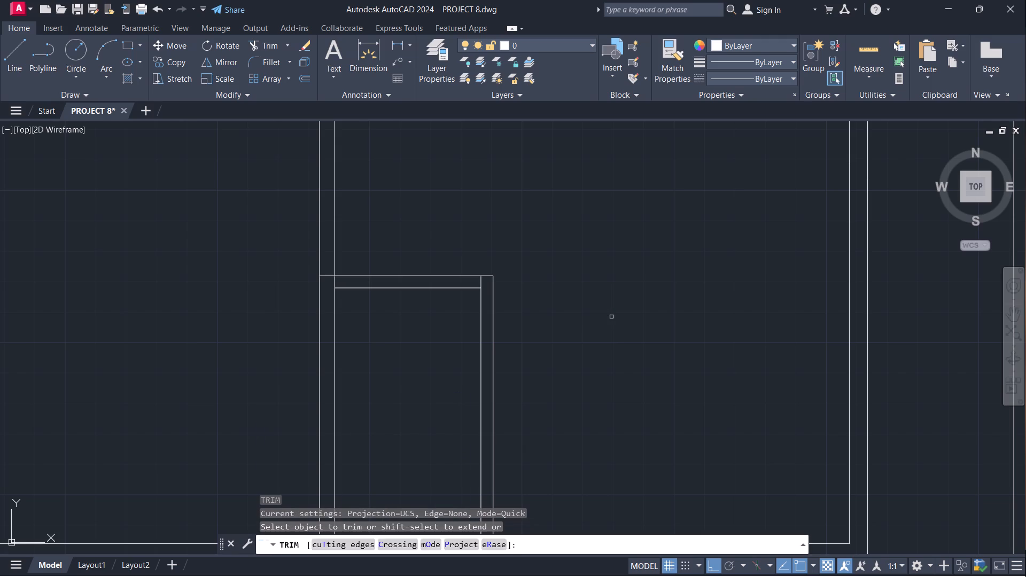
pyautogui.scroll(2, 484, 279)
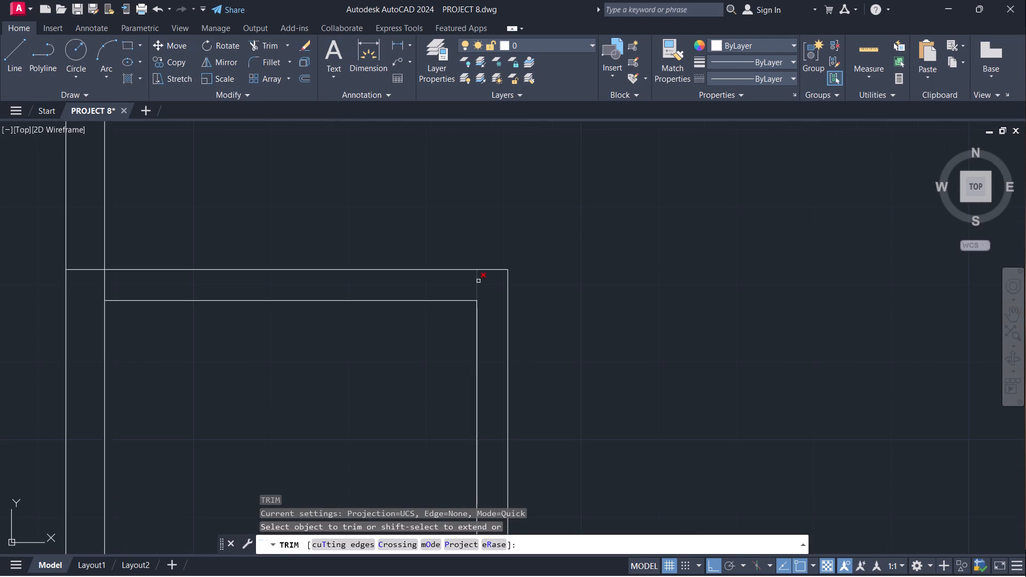
pyautogui.click(478, 281)
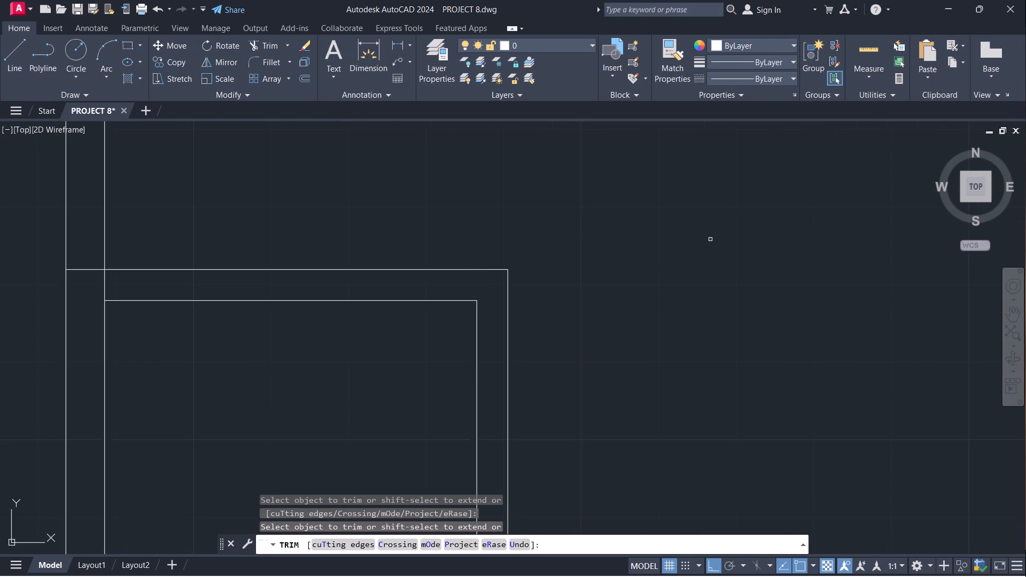
pyautogui.press('Escape')
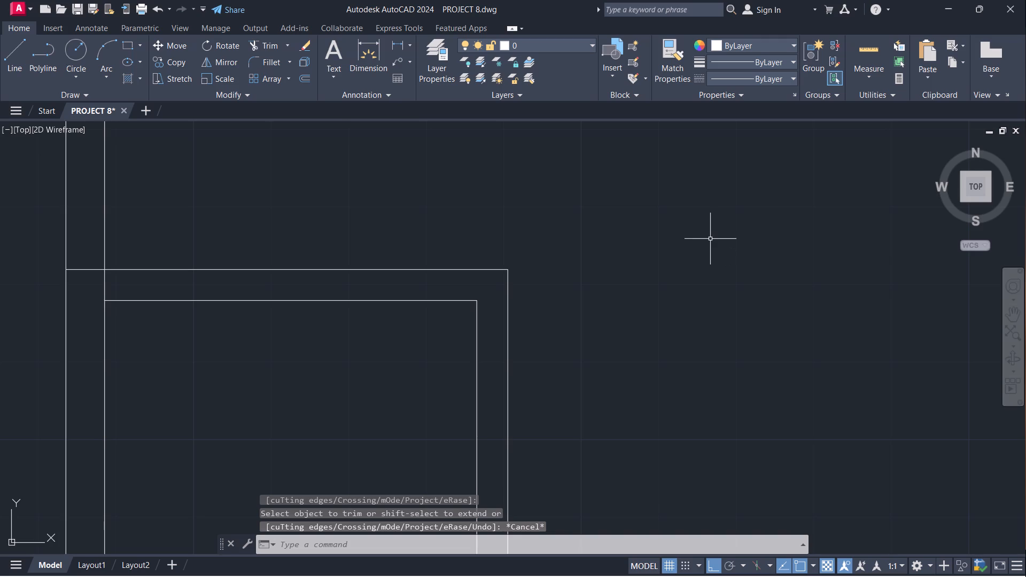
# Trim the north wall's inner line where it crosses the west partition at the southeast room's northwest corner.
pyautogui.scroll(-4, 653, 209)
pyautogui.moveTo(680, 227); pyautogui.dragTo(539, 284, button='middle')
pyautogui.scroll(2, 440, 210)
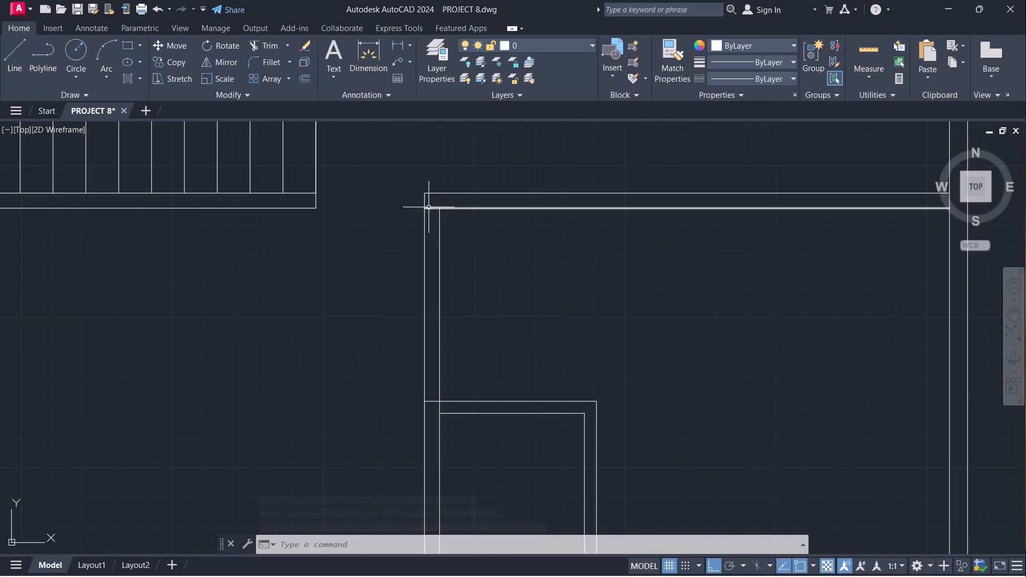
pyautogui.scroll(4, 429, 207)
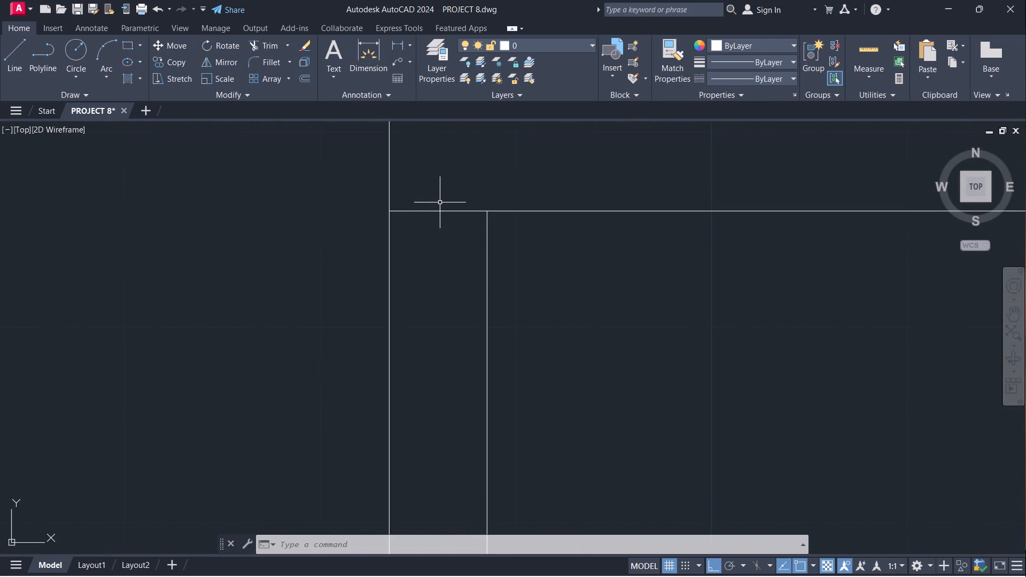
pyautogui.press('Escape')
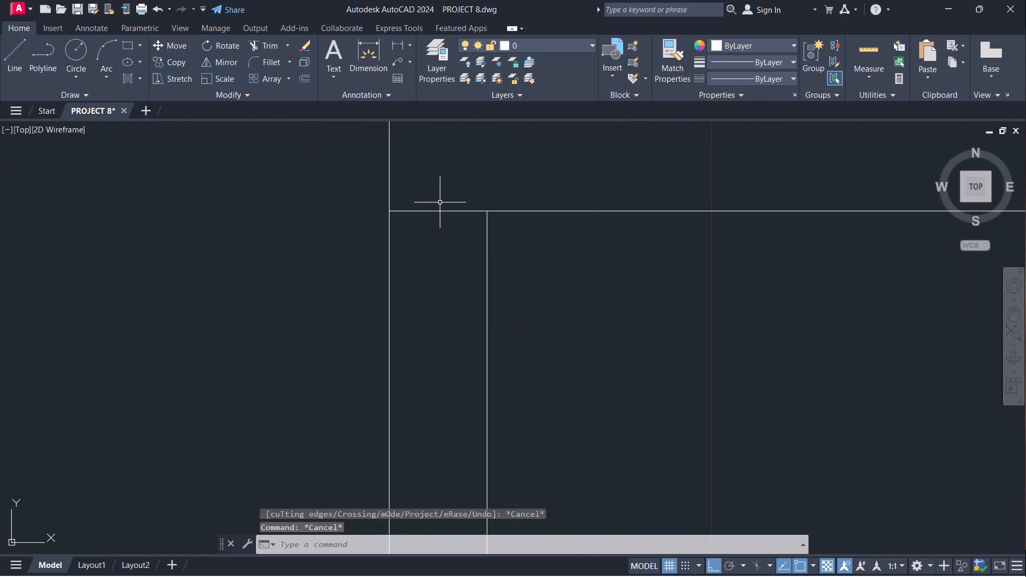
pyautogui.write('tr')
pyautogui.press('Return')
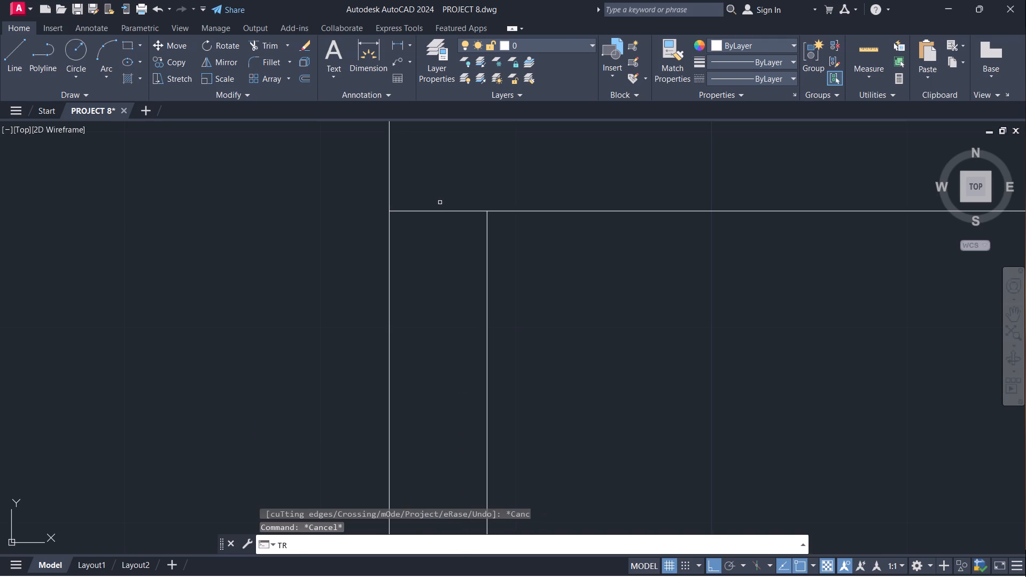
pyautogui.moveTo(440, 202); pyautogui.dragTo(441, 208)
pyautogui.click(447, 209)
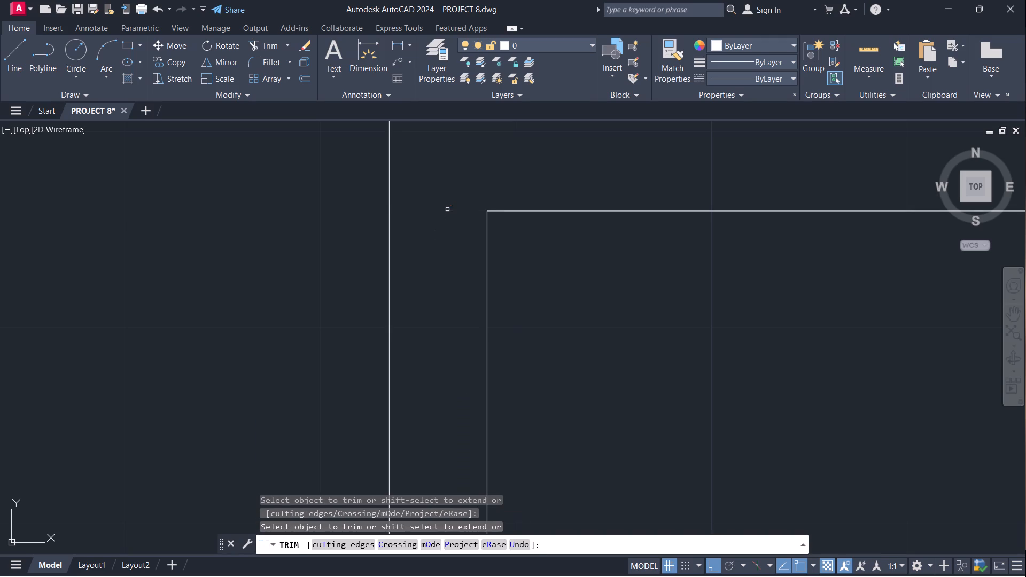
pyautogui.scroll(-4, 621, 287)
pyautogui.scroll(-1, 716, 319)
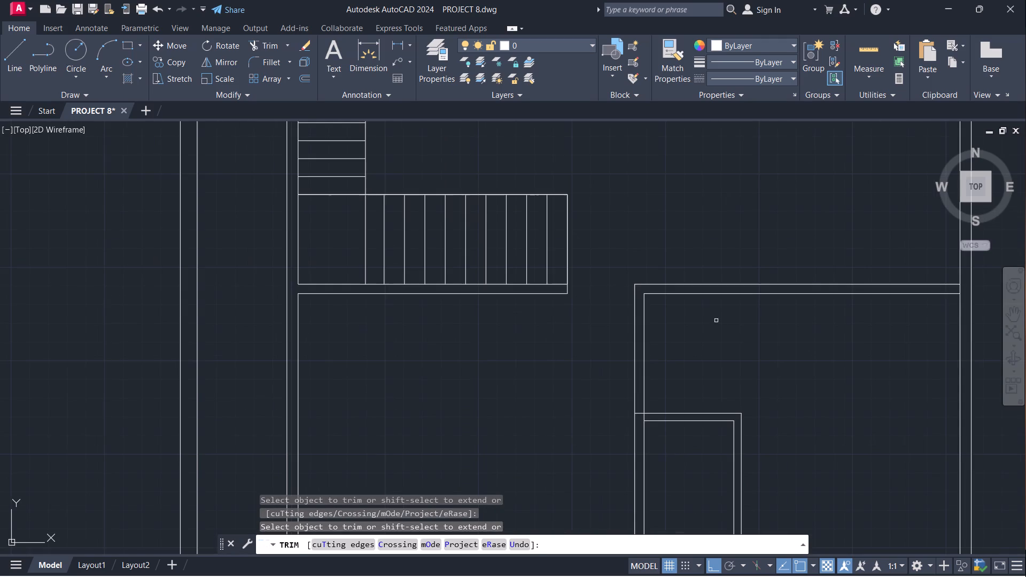
pyautogui.moveTo(761, 342); pyautogui.dragTo(702, 319, button='middle')
pyautogui.press('Escape')
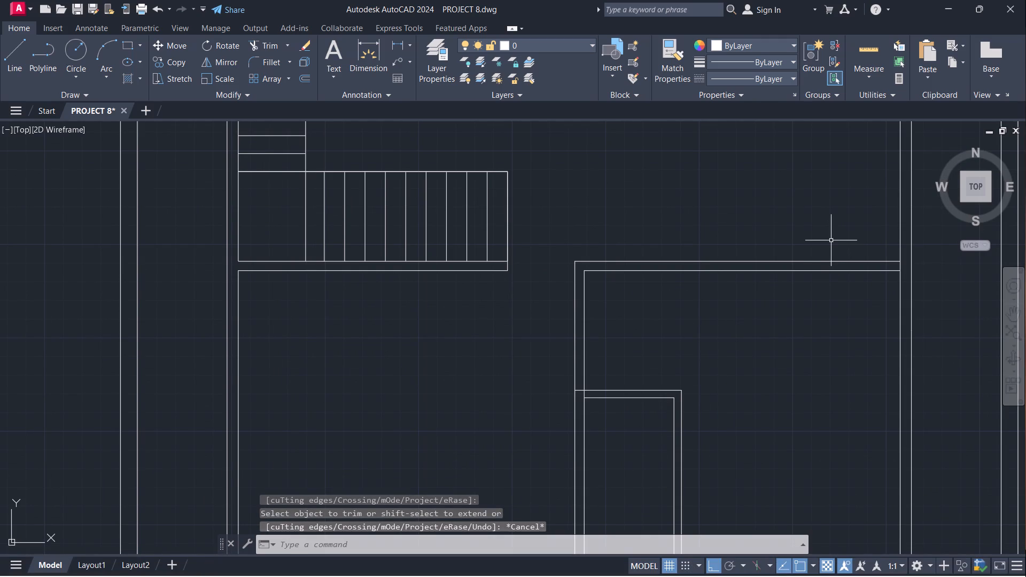
# Offset the inner lines of the middle plan's east and north walls 3' inward in the northeast space.
pyautogui.scroll(-2, 718, 198)
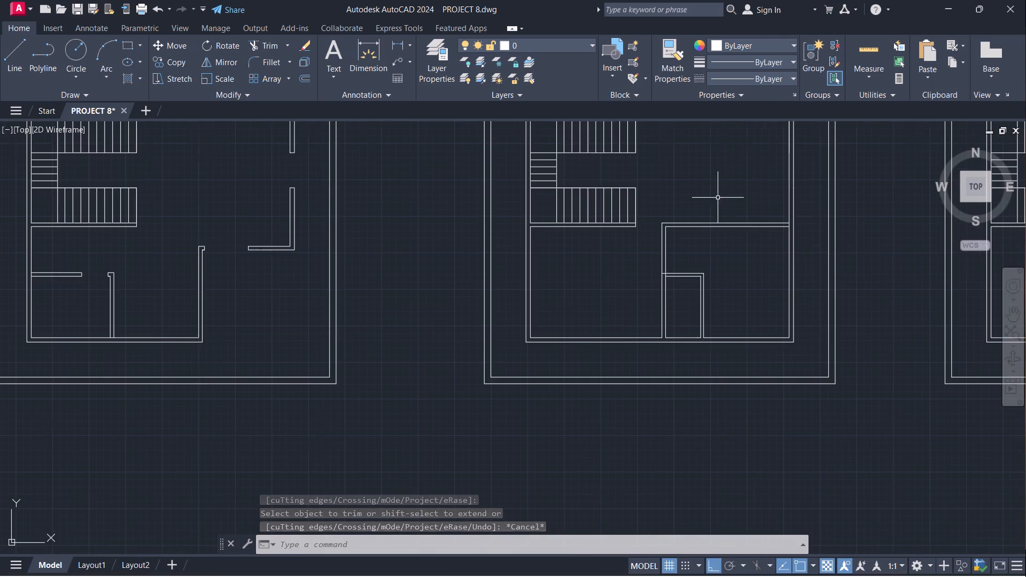
pyautogui.moveTo(744, 260); pyautogui.dragTo(674, 254, button='middle')
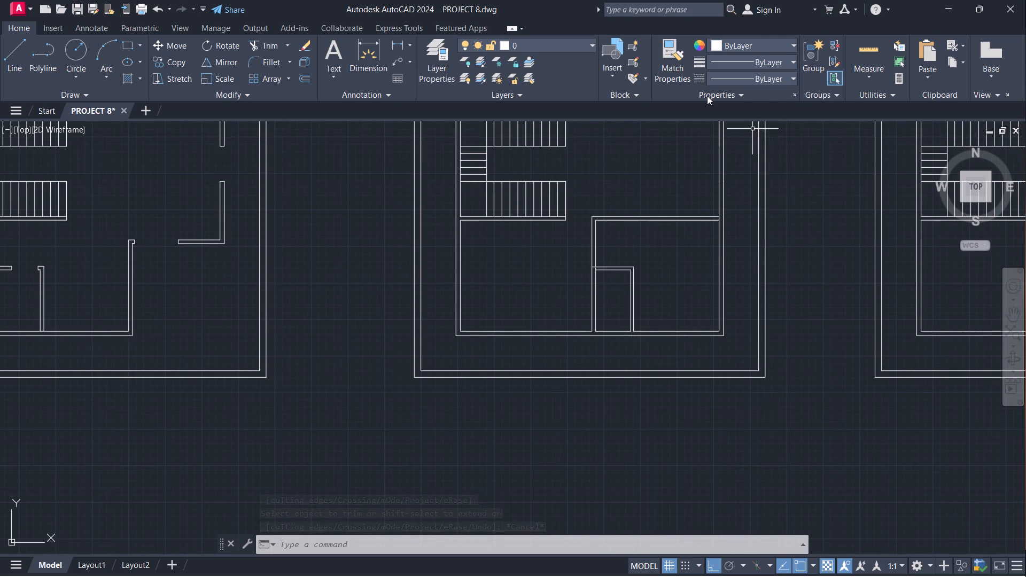
pyautogui.moveTo(676, 269); pyautogui.dragTo(653, 305, button='middle')
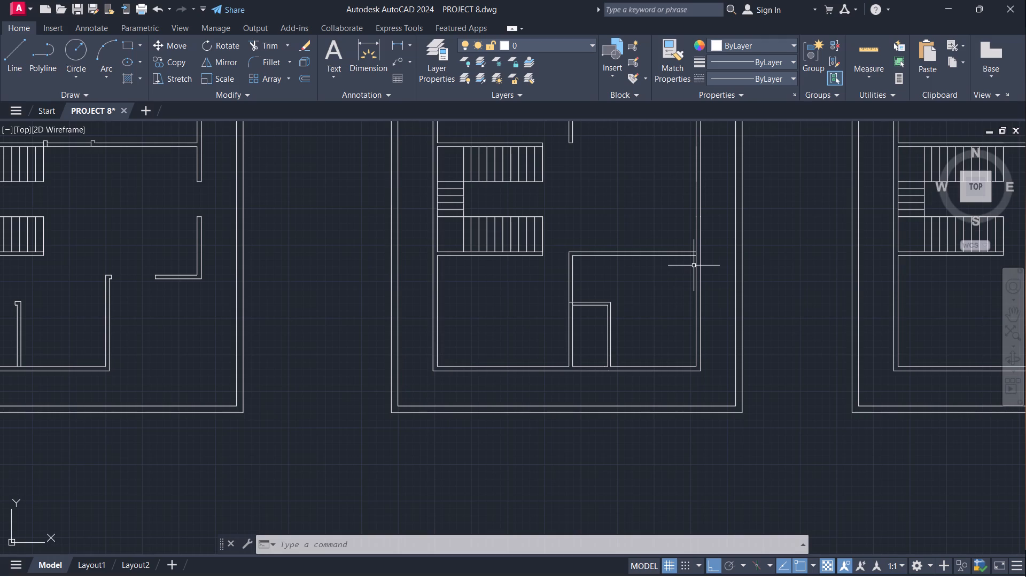
pyautogui.moveTo(649, 213); pyautogui.dragTo(608, 304, button='middle')
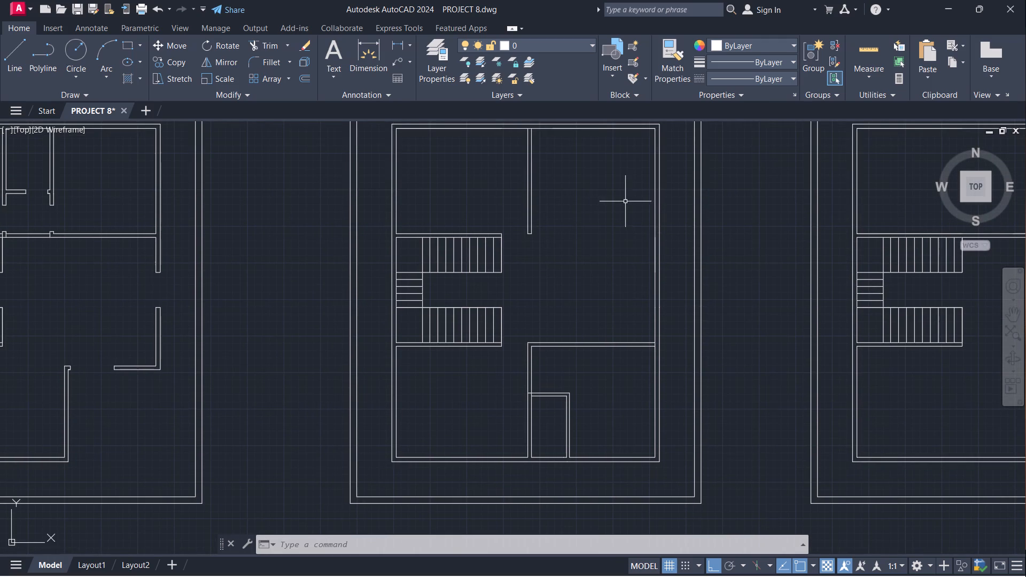
pyautogui.moveTo(623, 191); pyautogui.dragTo(593, 243, button='middle')
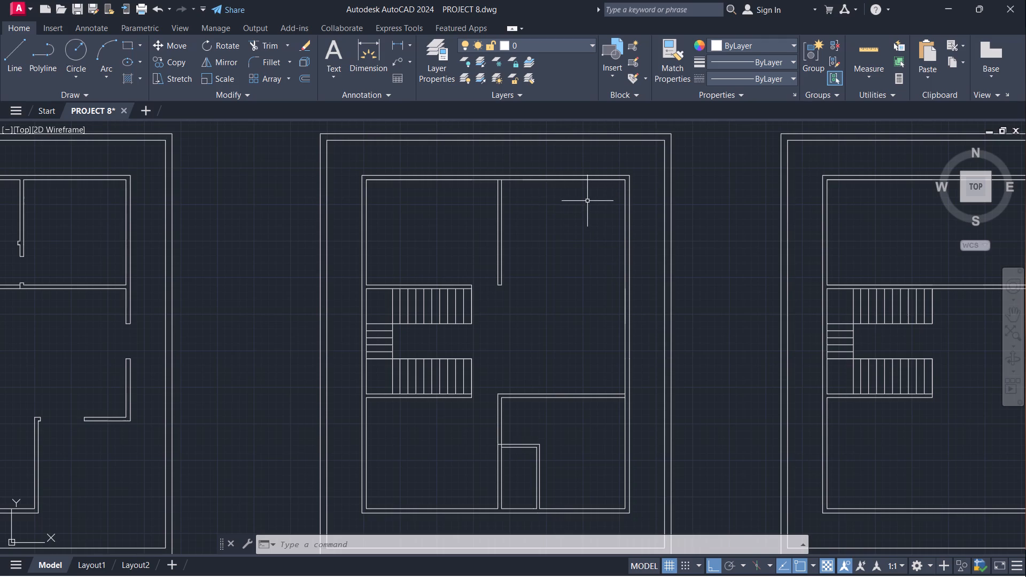
pyautogui.press('o')
pyautogui.press('Return')
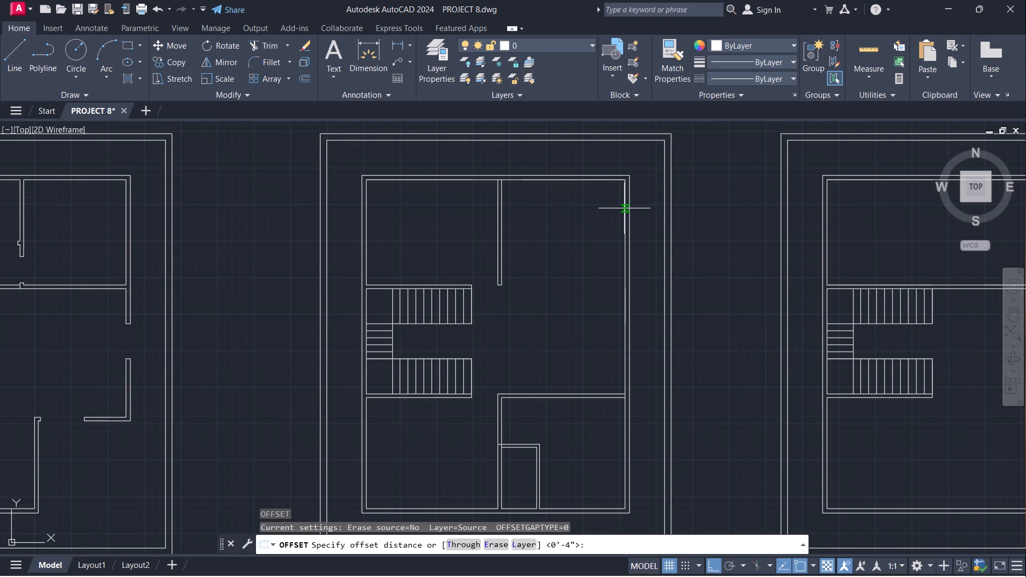
pyautogui.moveTo(624, 209); pyautogui.dragTo(609, 210)
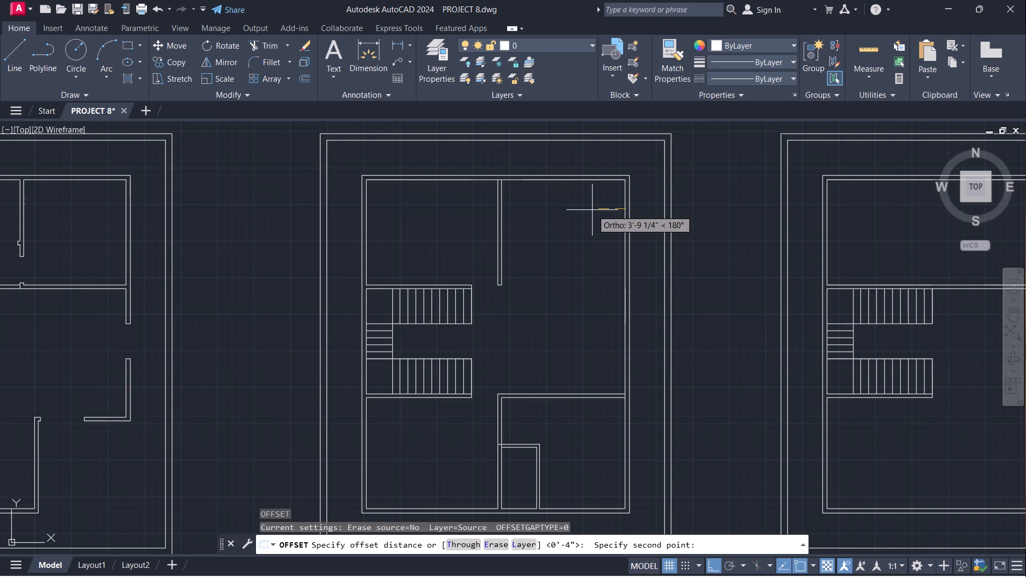
pyautogui.write("3'")
pyautogui.press('Return')
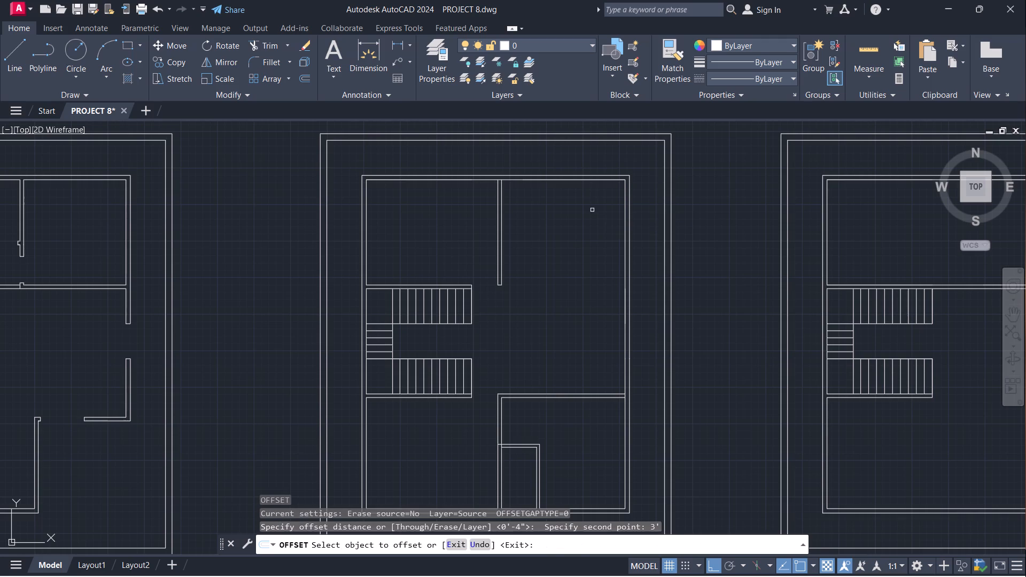
pyautogui.moveTo(625, 196); pyautogui.dragTo(619, 196)
pyautogui.click(571, 201)
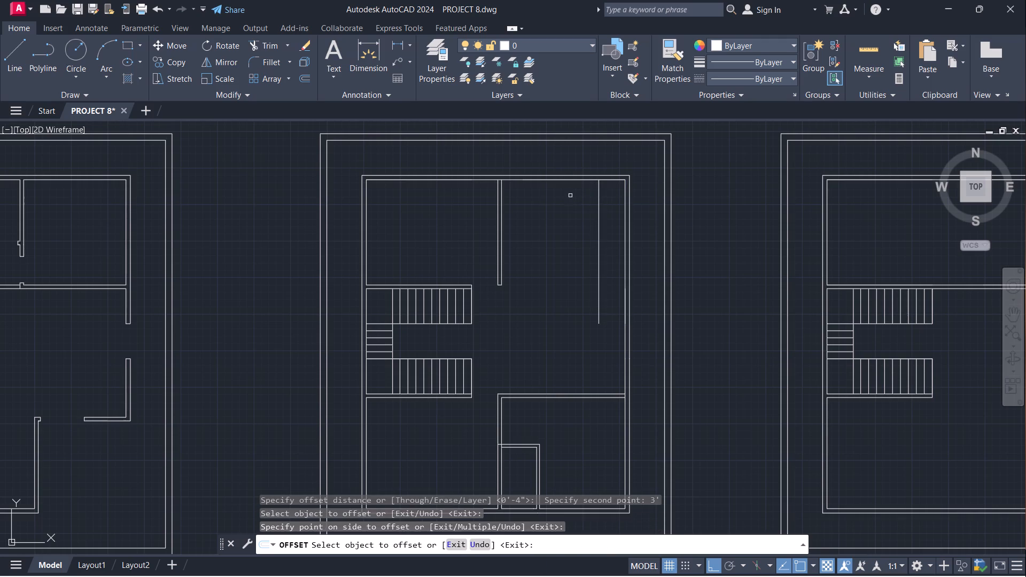
pyautogui.click(568, 180)
pyautogui.click(555, 217)
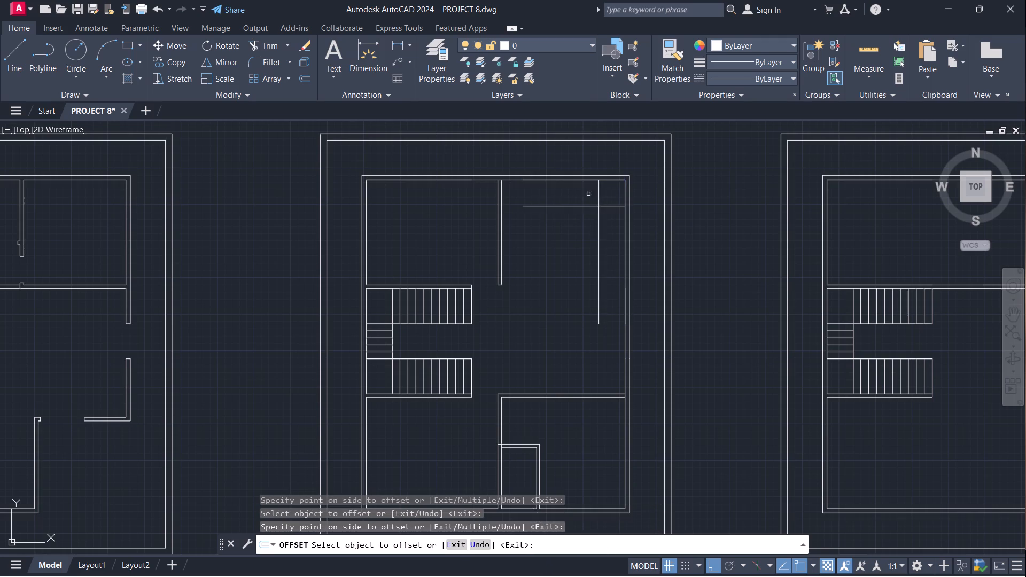
# Offset the two new northeast lines 4" away from the corner, the horizontal one southward and the vertical one westward, to form partitions.
pyautogui.scroll(2, 605, 193)
pyautogui.press('space')
pyautogui.press('space')
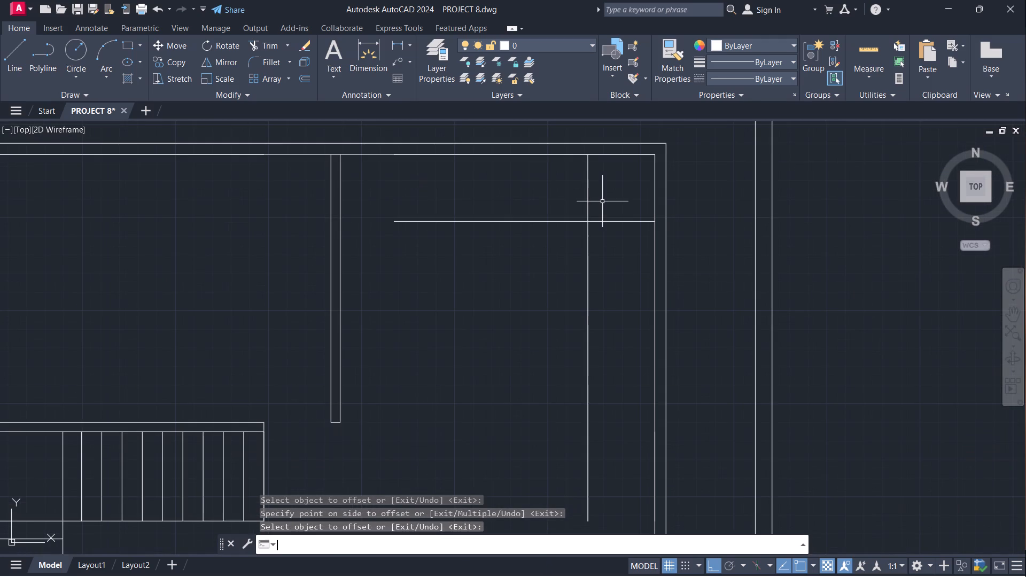
pyautogui.click(628, 220)
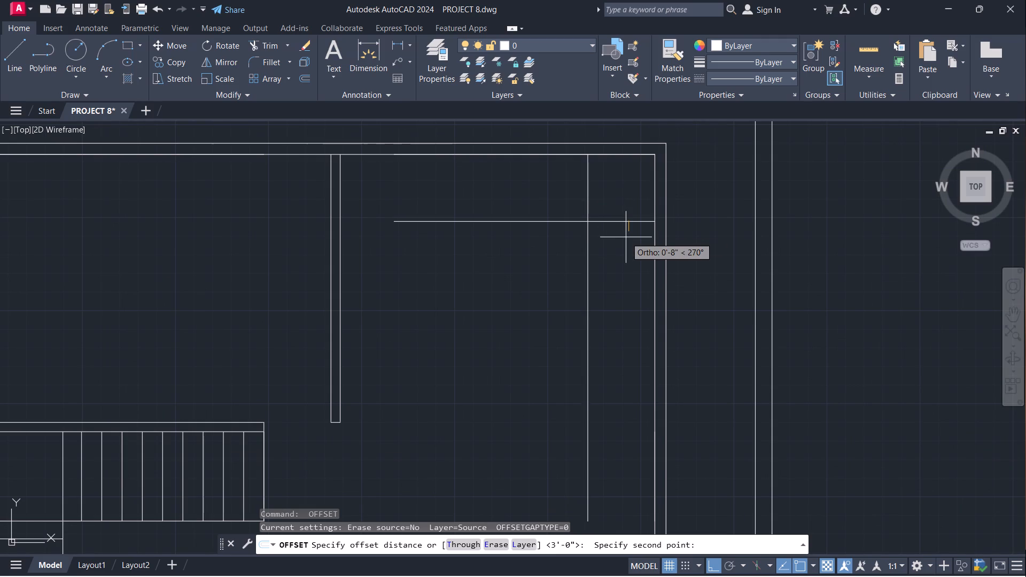
pyautogui.press('4')
pyautogui.press('Return')
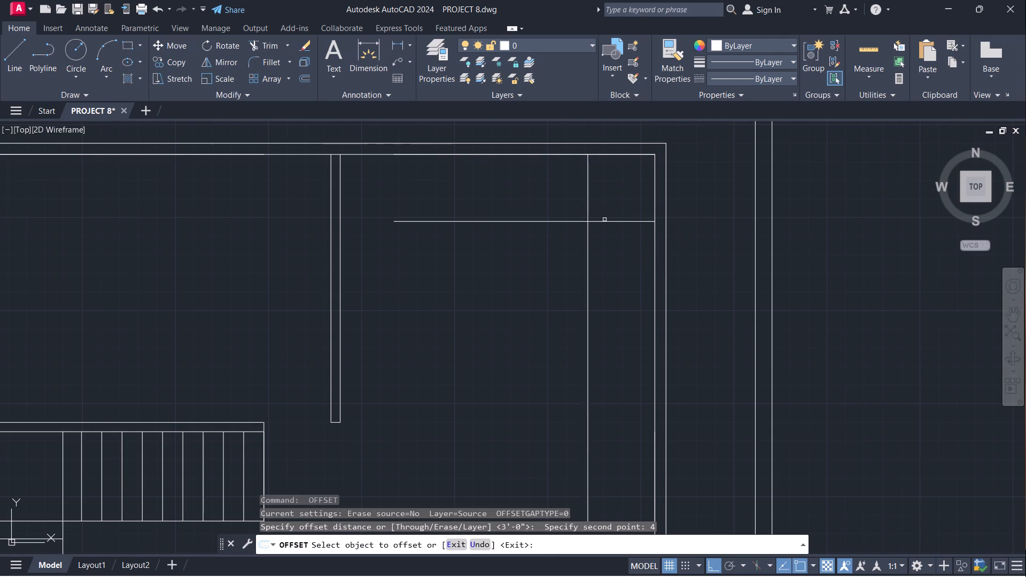
pyautogui.click(600, 222)
pyautogui.click(606, 245)
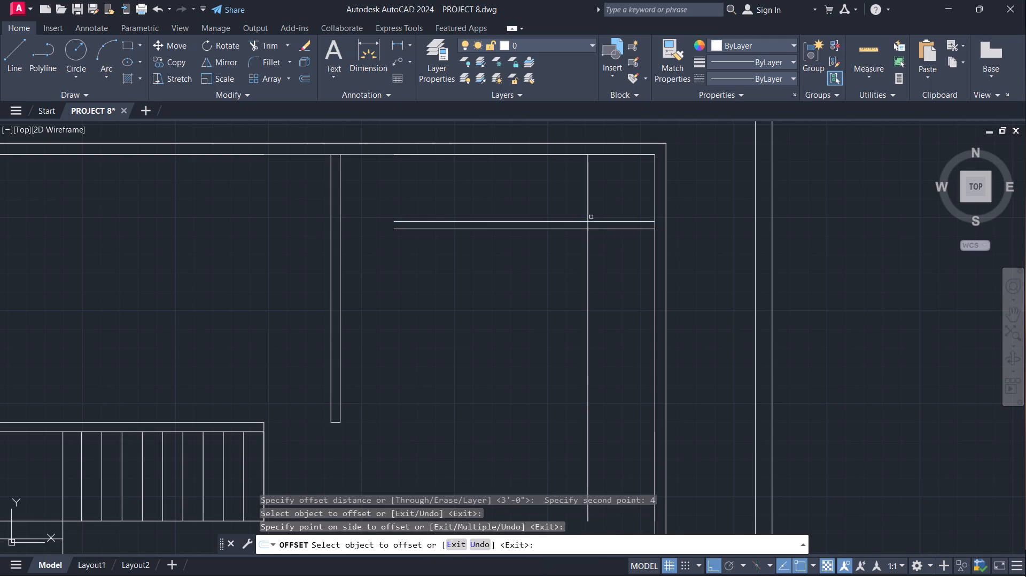
pyautogui.click(588, 211)
pyautogui.click(569, 210)
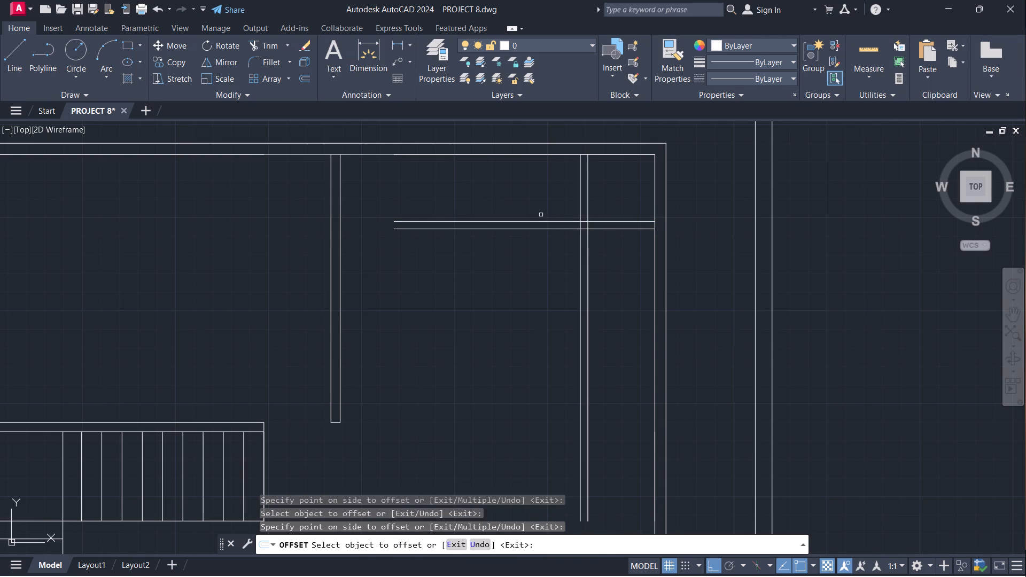
pyautogui.press('Escape')
# Trim the crossing partition lines into a clean southwest corner, enclosing the small space in the middle plan's northeast corner.
pyautogui.write('tr')
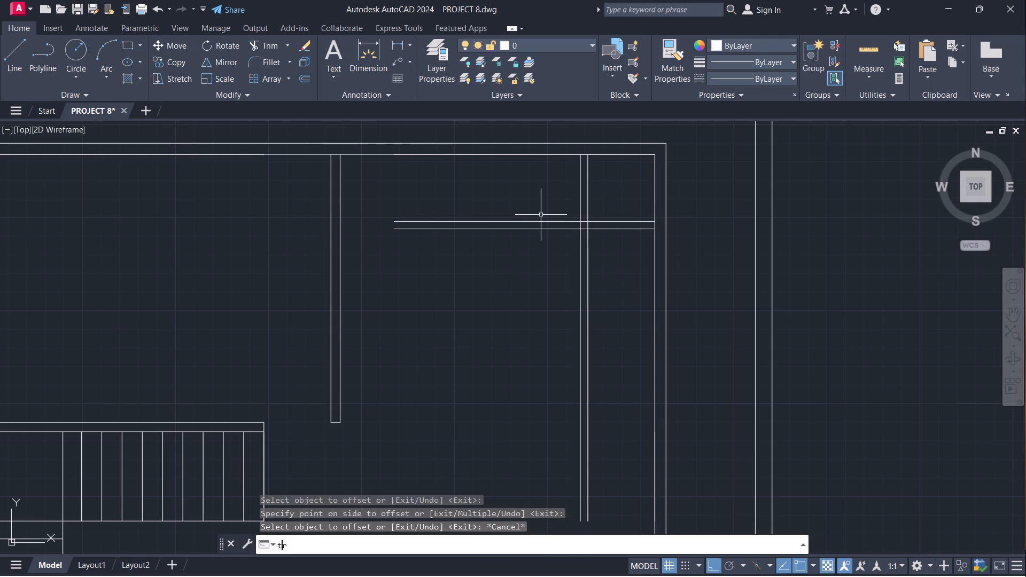
pyautogui.press('Return')
pyautogui.moveTo(550, 208); pyautogui.dragTo(606, 263)
pyautogui.scroll(2, 601, 207)
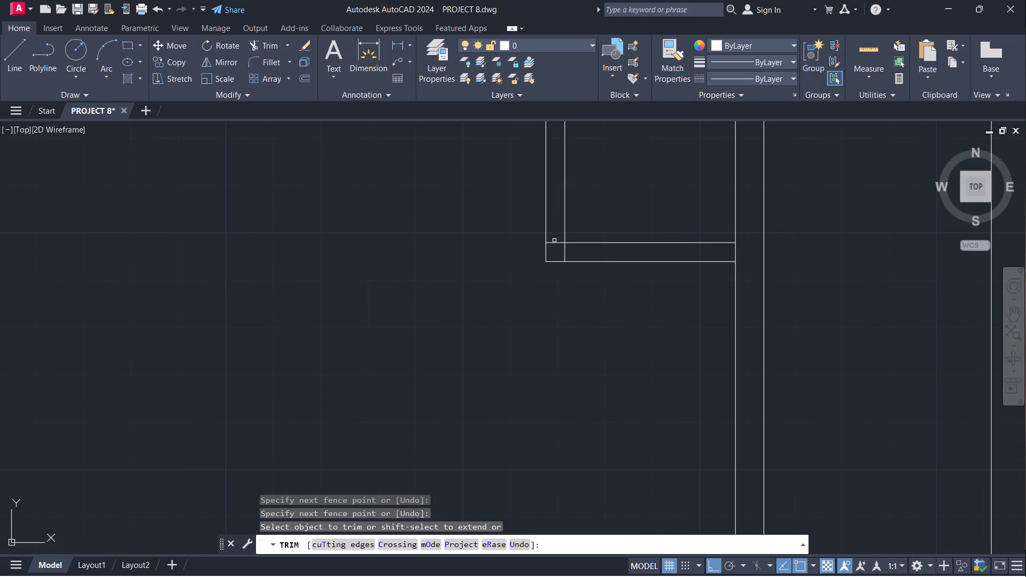
pyautogui.click(554, 243)
pyautogui.click(565, 251)
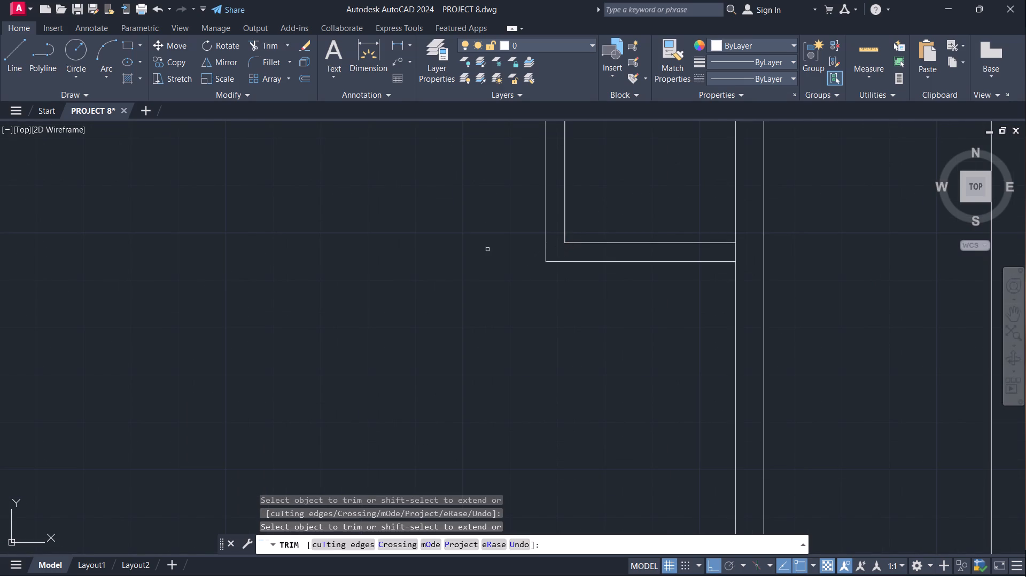
pyautogui.scroll(-2, 487, 249)
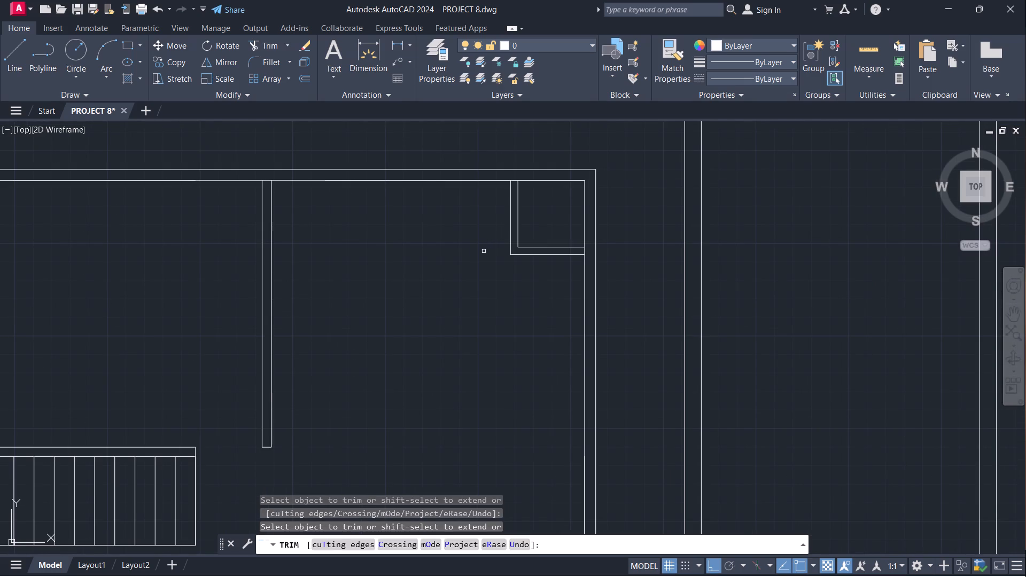
pyautogui.press('Escape')
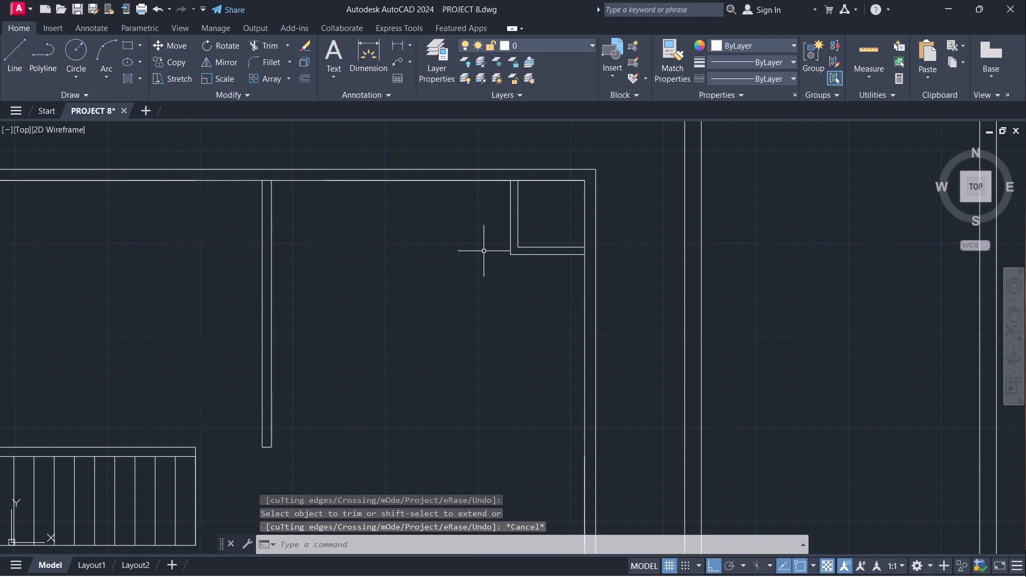
# Examine the middle plan's room layout around the stairs, northeast space and southeast room against the neighbouring plans.
pyautogui.scroll(-2, 408, 250)
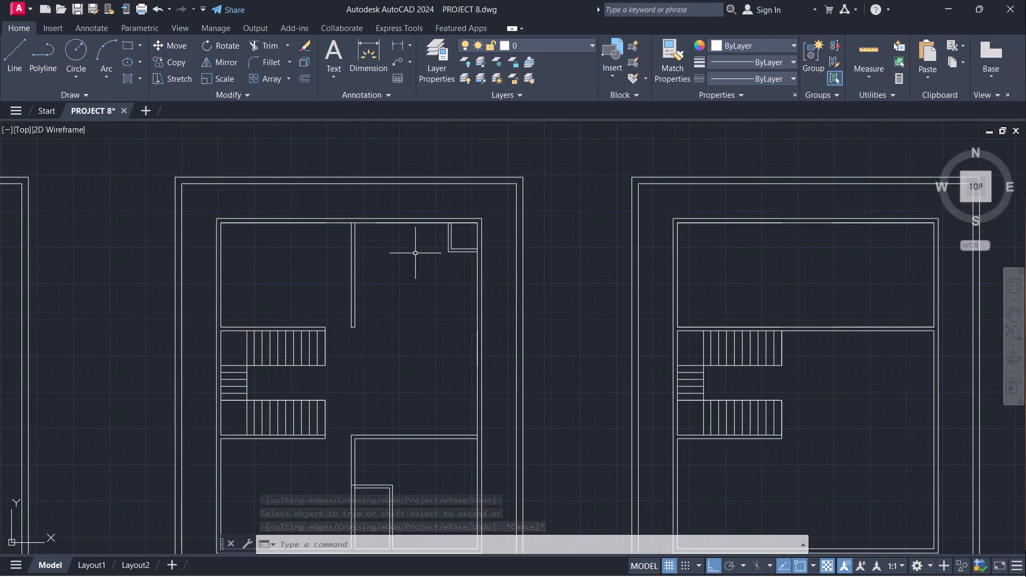
pyautogui.scroll(1, 415, 253)
pyautogui.moveTo(410, 253); pyautogui.dragTo(423, 245, button='middle')
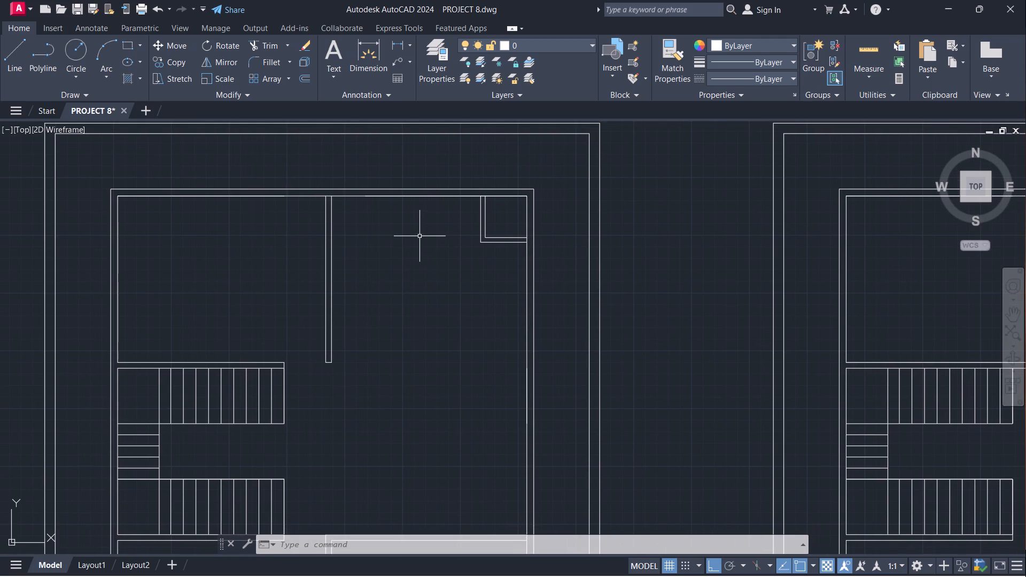
pyautogui.scroll(-2, 419, 236)
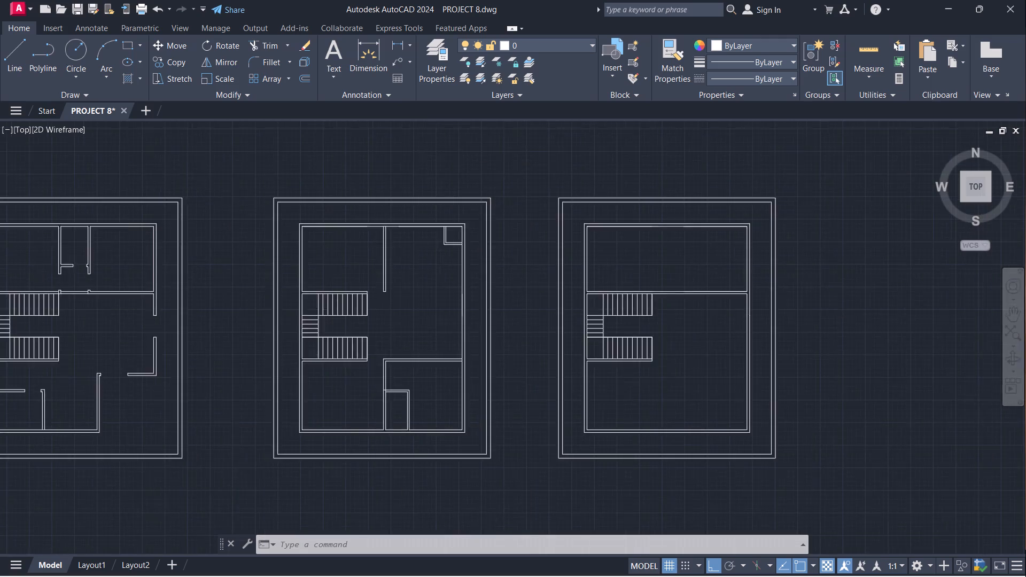
pyautogui.scroll(-1, 421, 252)
pyautogui.scroll(1, 425, 300)
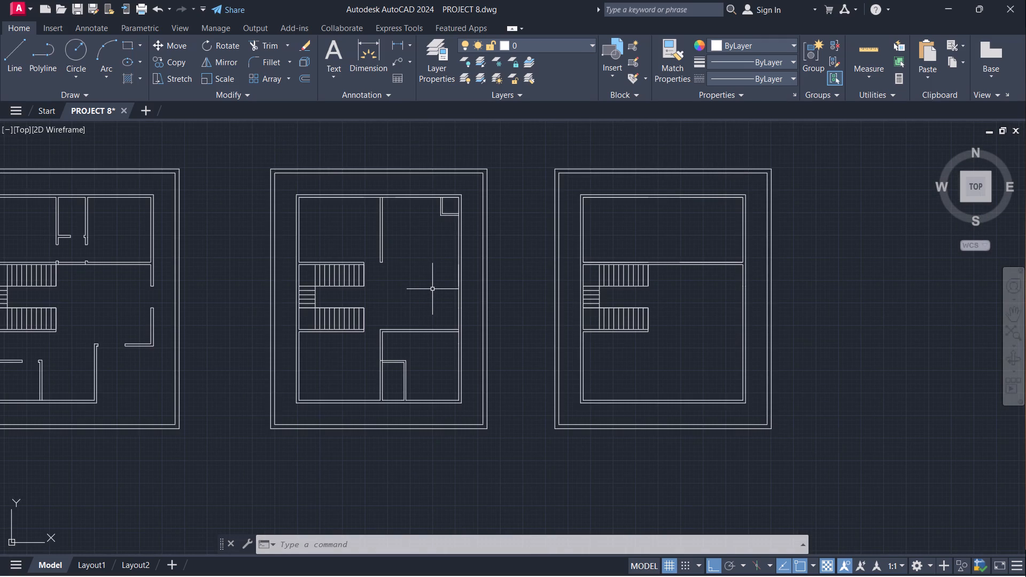
pyautogui.scroll(-1, 437, 283)
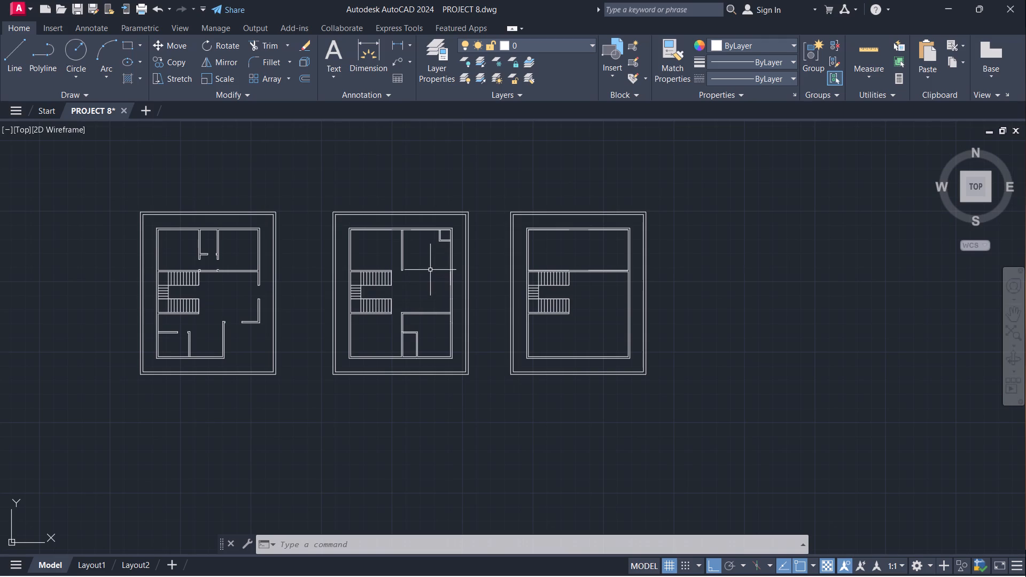
pyautogui.scroll(2, 418, 247)
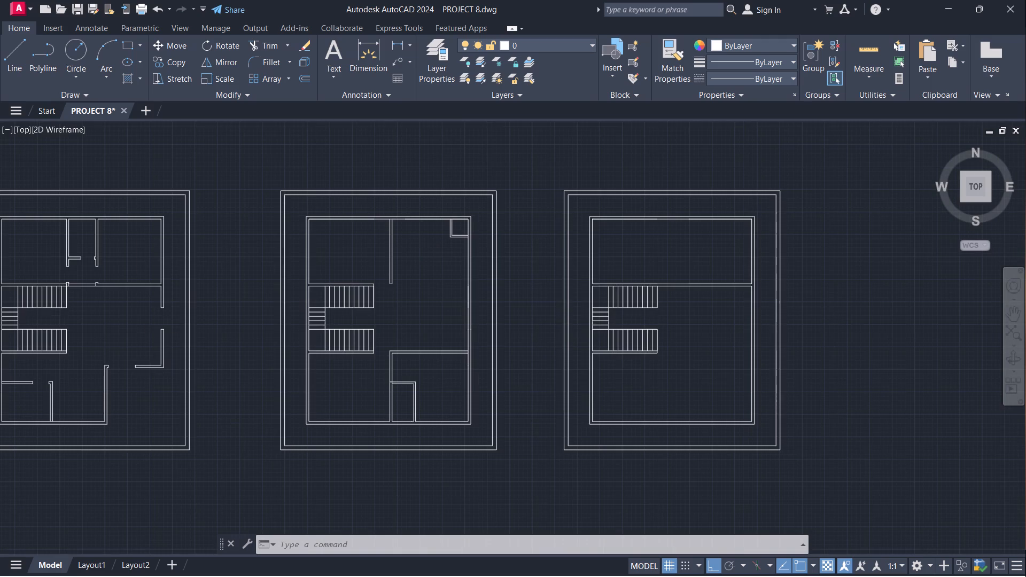
pyautogui.scroll(-1, 417, 248)
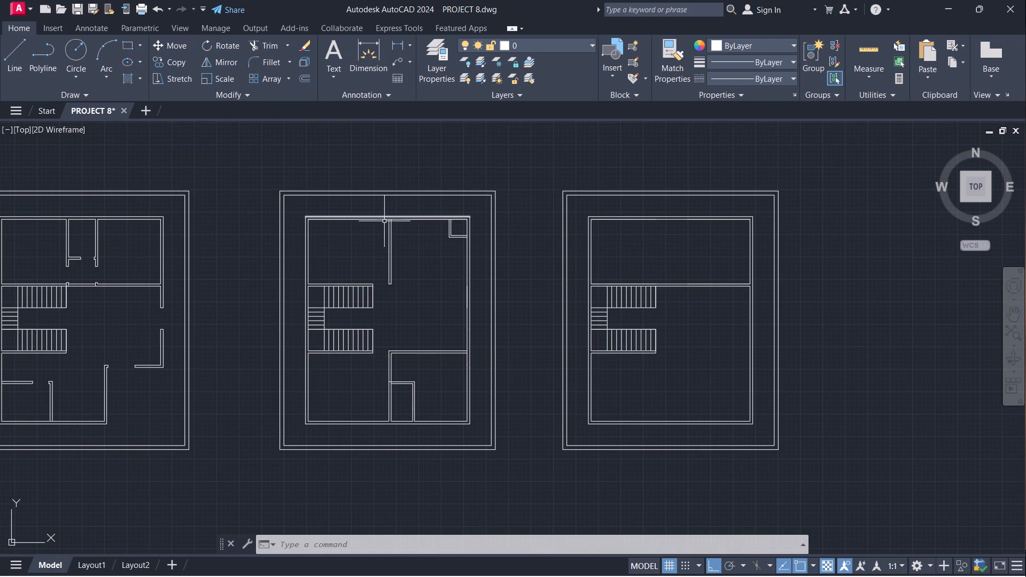
pyautogui.scroll(2, 399, 236)
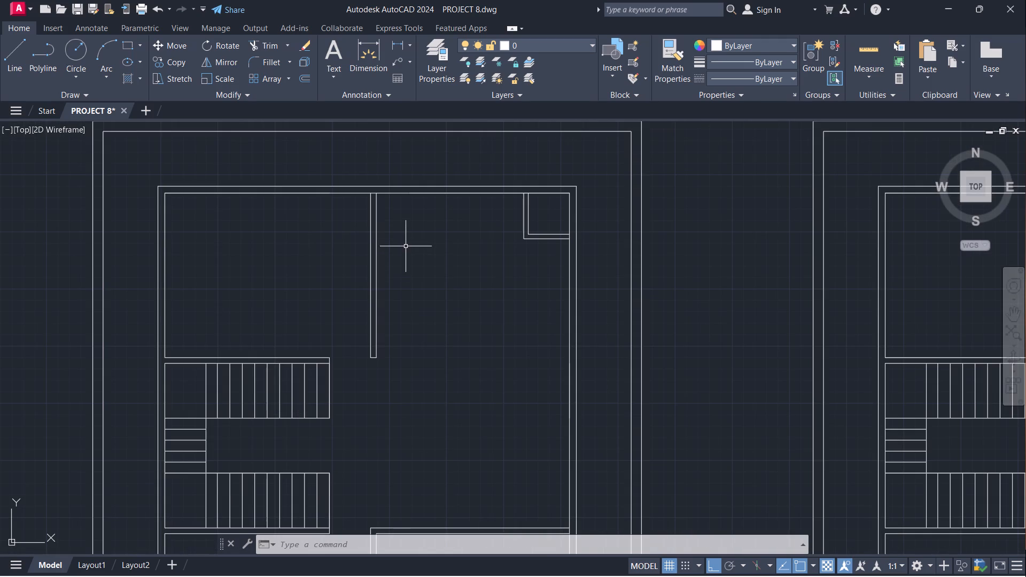
pyautogui.scroll(-2, 407, 245)
pyautogui.scroll(2, 414, 257)
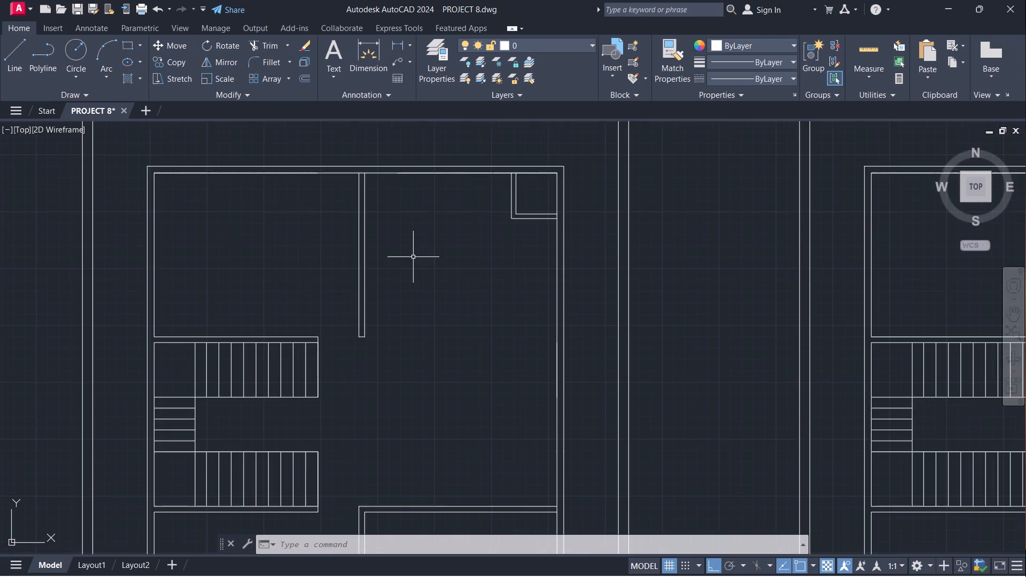
pyautogui.scroll(-2, 413, 257)
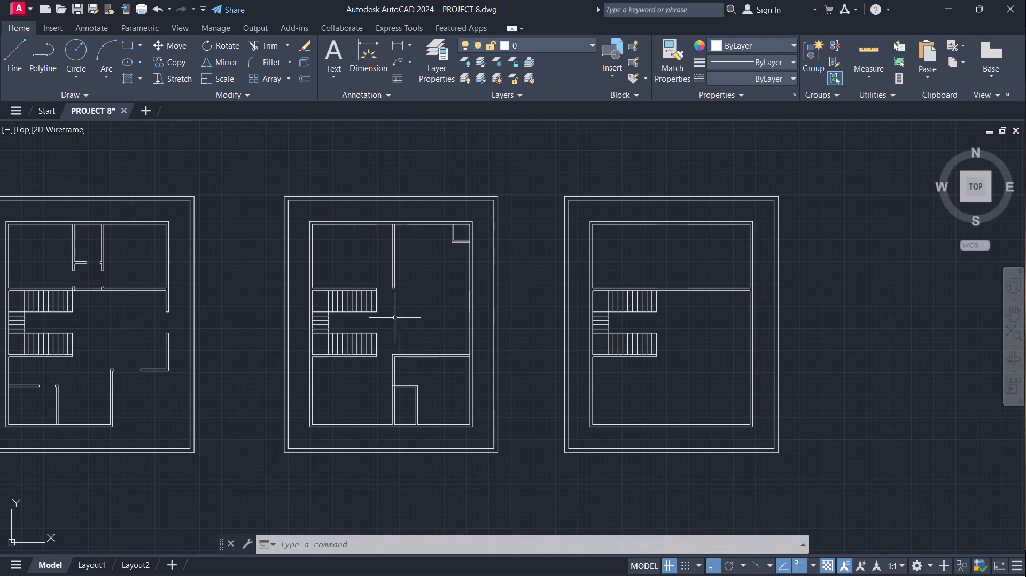
pyautogui.scroll(5, 390, 355)
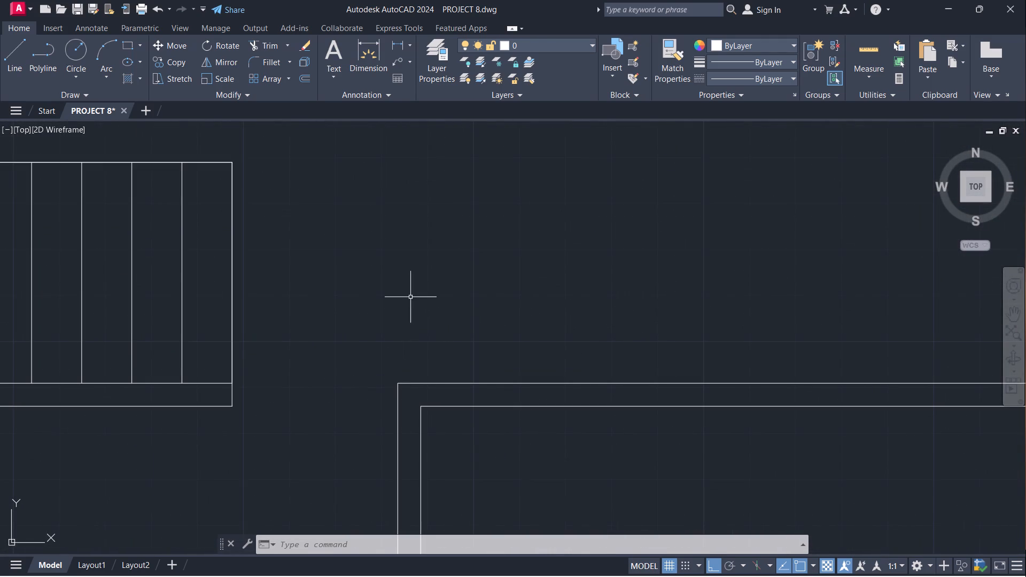
pyautogui.scroll(-3, 424, 284)
pyautogui.scroll(-1, 480, 235)
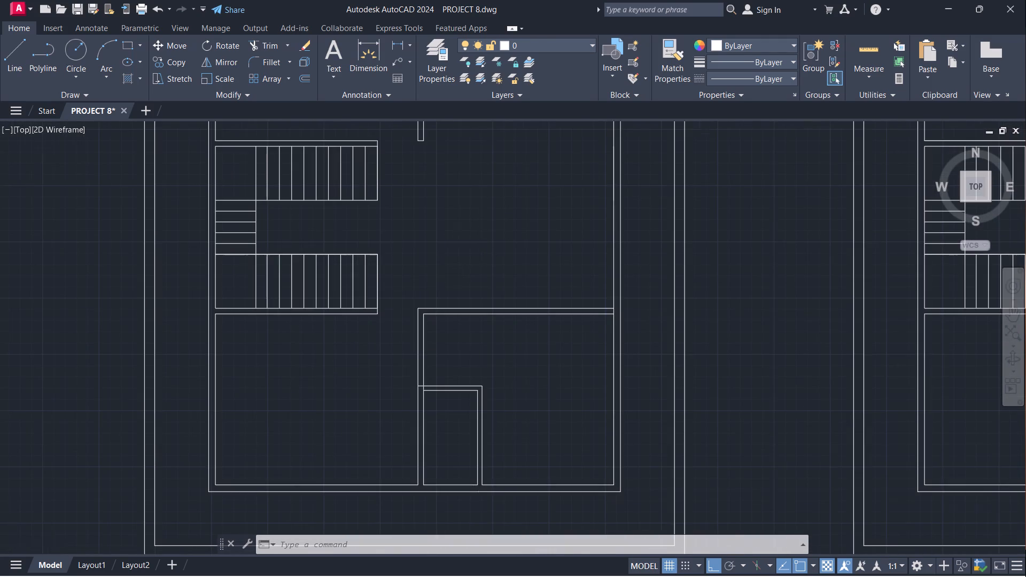
pyautogui.moveTo(486, 225); pyautogui.dragTo(399, 323, button='middle')
pyautogui.scroll(2, 402, 269)
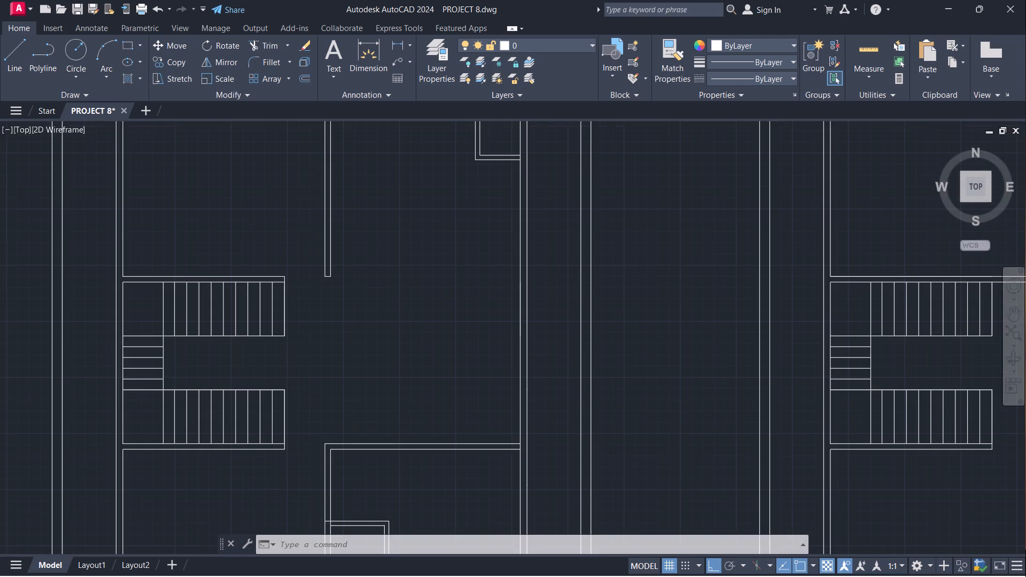
pyautogui.scroll(-2, 402, 269)
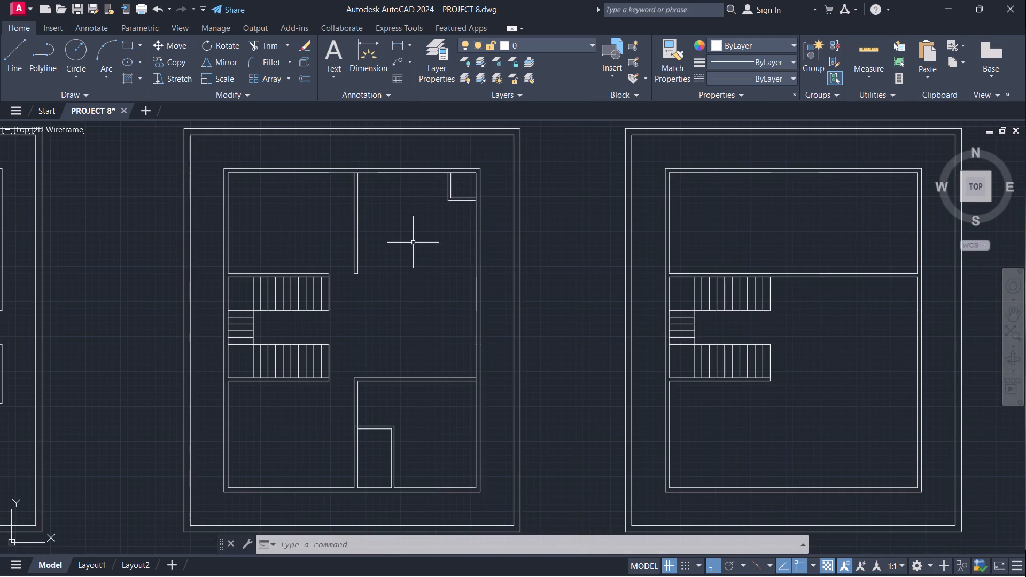
pyautogui.scroll(2, 413, 243)
pyautogui.scroll(-3, 413, 243)
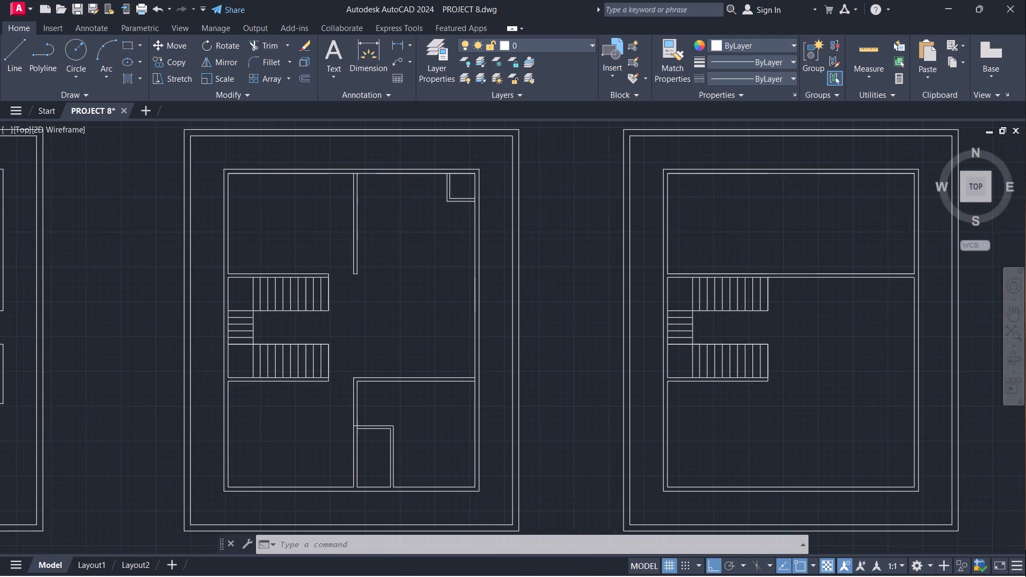
pyautogui.scroll(3, 406, 240)
pyautogui.scroll(-4, 406, 240)
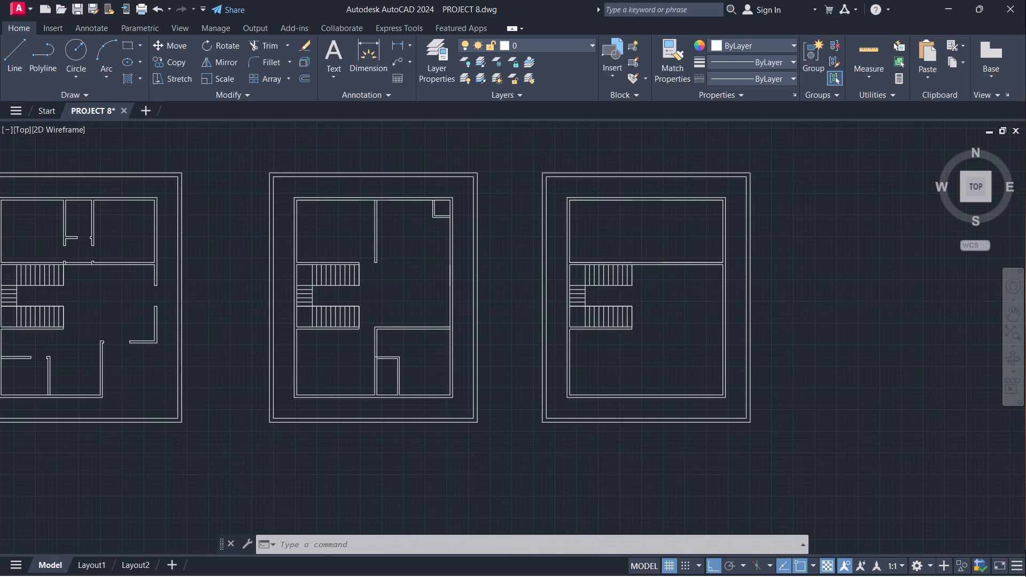
pyautogui.scroll(2, 401, 245)
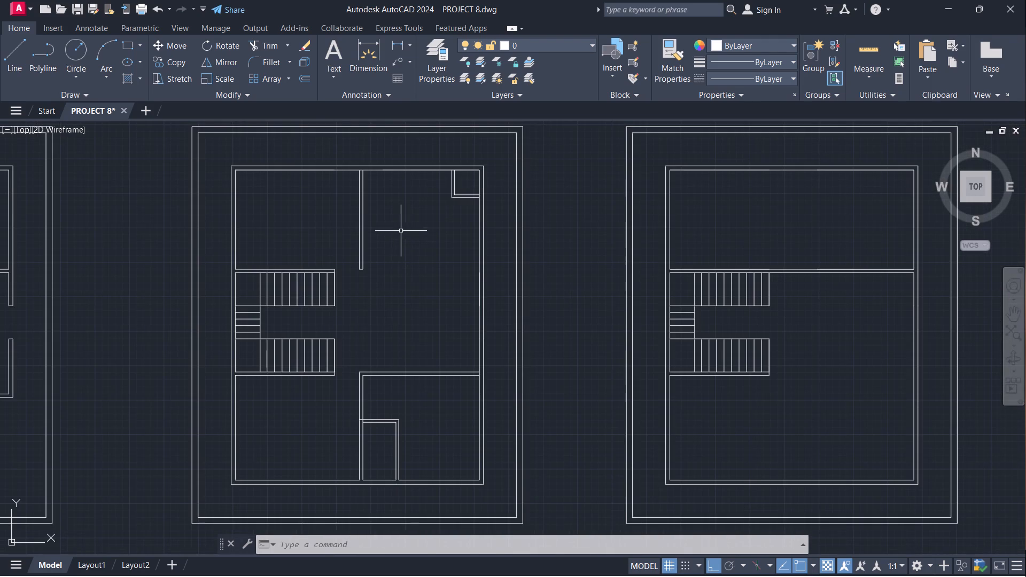
pyautogui.scroll(1, 394, 220)
pyautogui.scroll(-1, 392, 222)
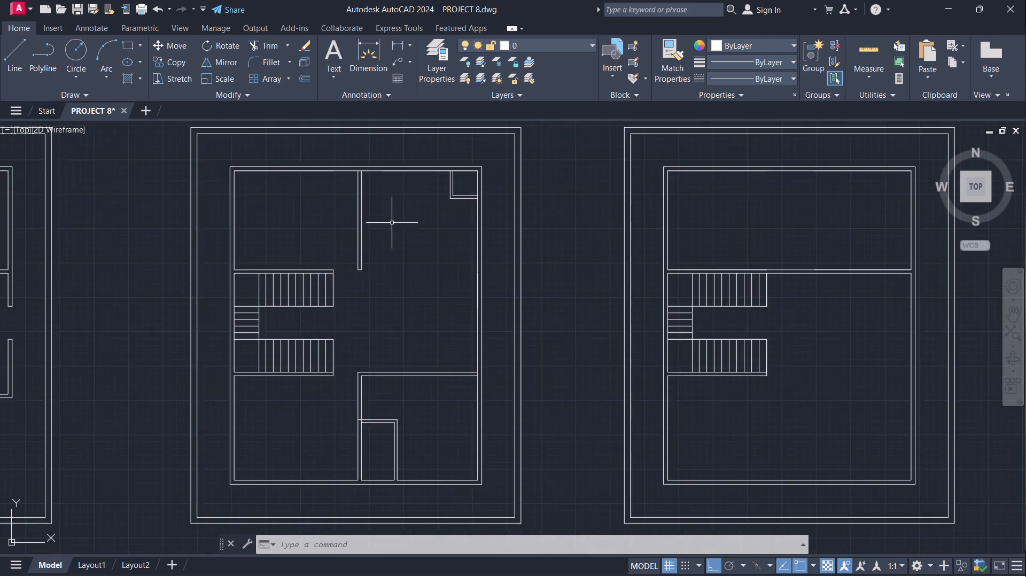
pyautogui.scroll(-1, 396, 240)
pyautogui.scroll(1, 400, 268)
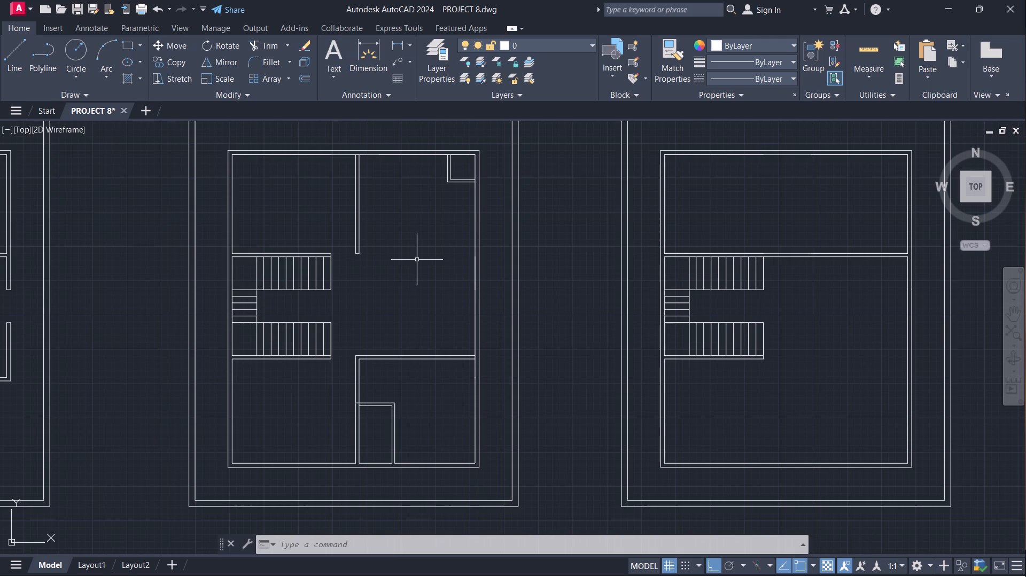
# Draw a horizontal line from the southeast end of the north central partition to the middle plan's east wall.
pyautogui.scroll(1, 440, 258)
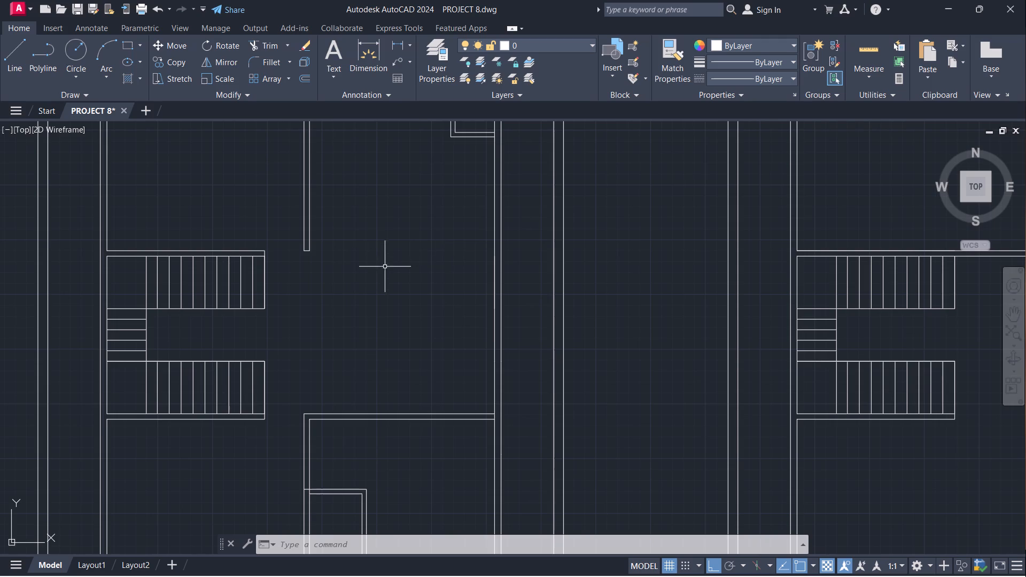
pyautogui.press('l')
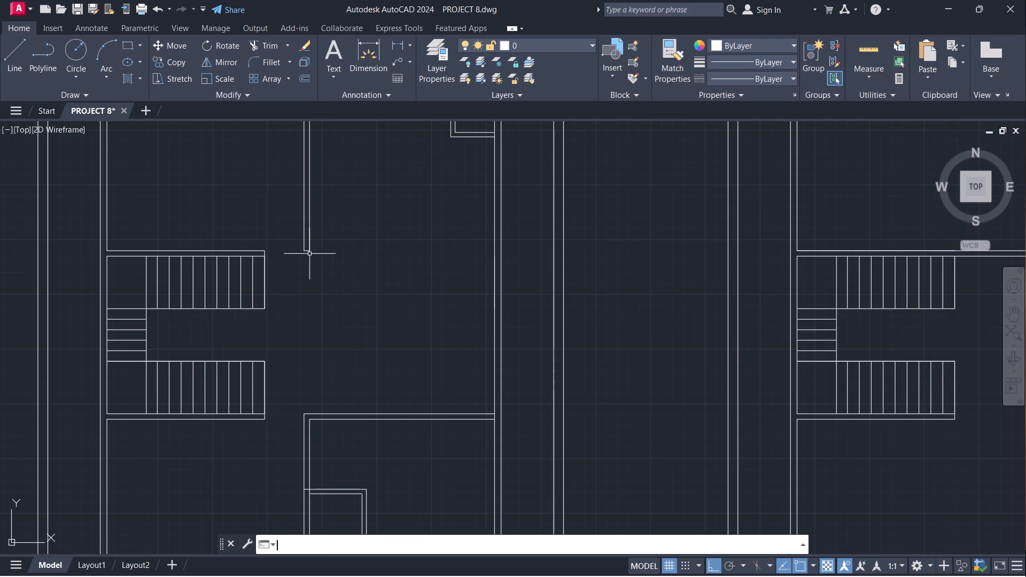
pyautogui.press('Return')
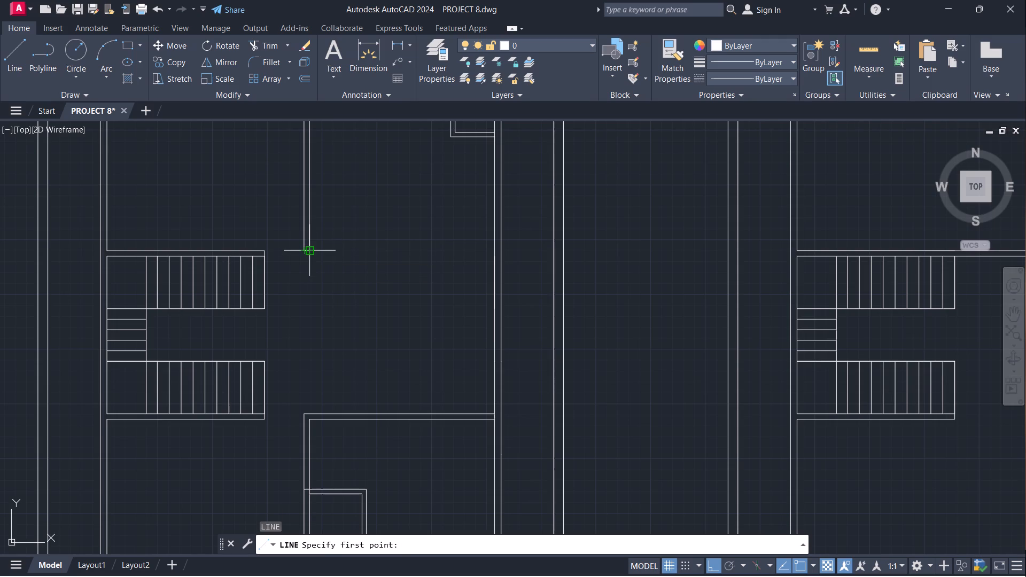
pyautogui.click(309, 253)
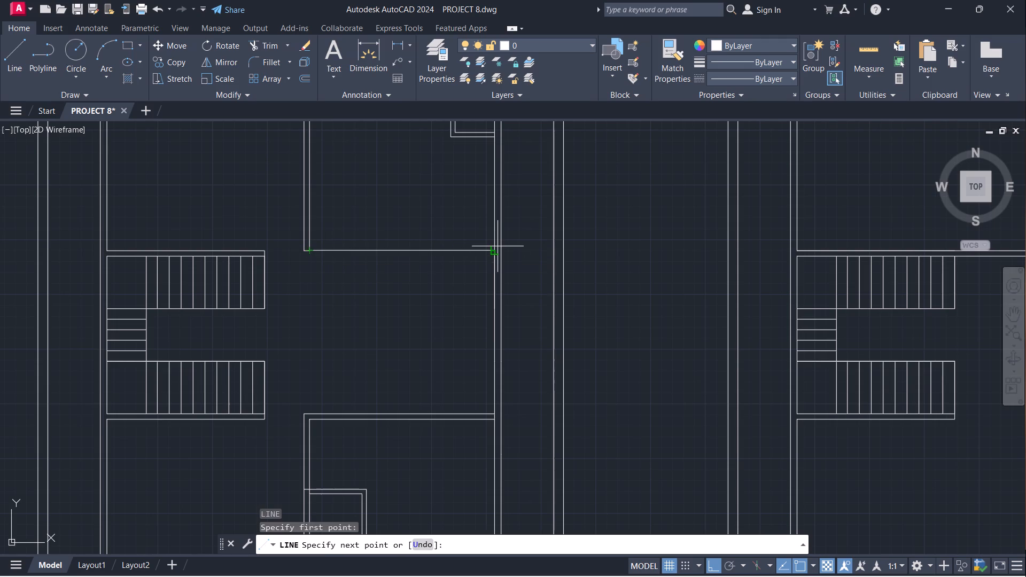
pyautogui.click(498, 246)
pyautogui.press('Escape')
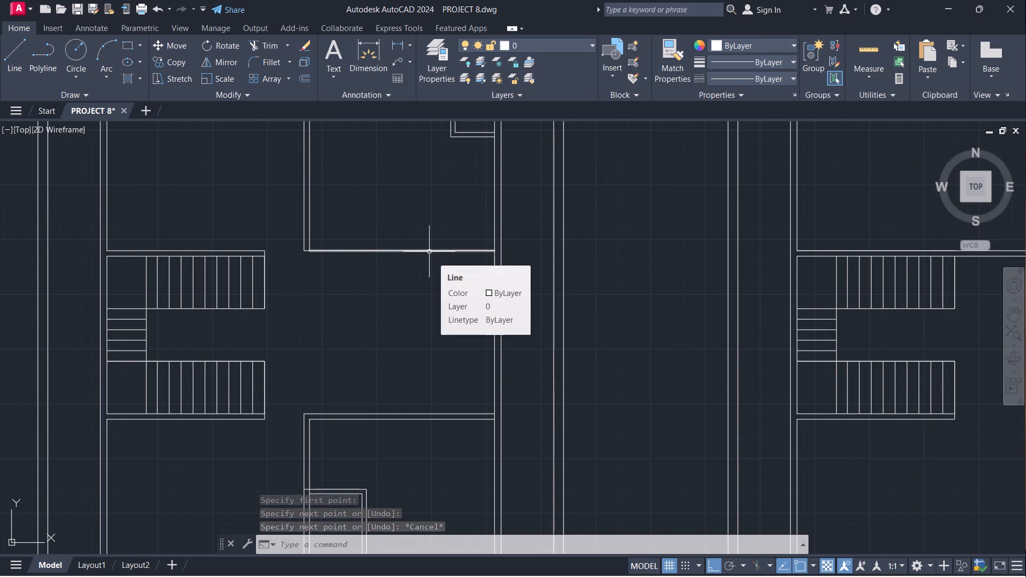
pyautogui.scroll(2, 429, 252)
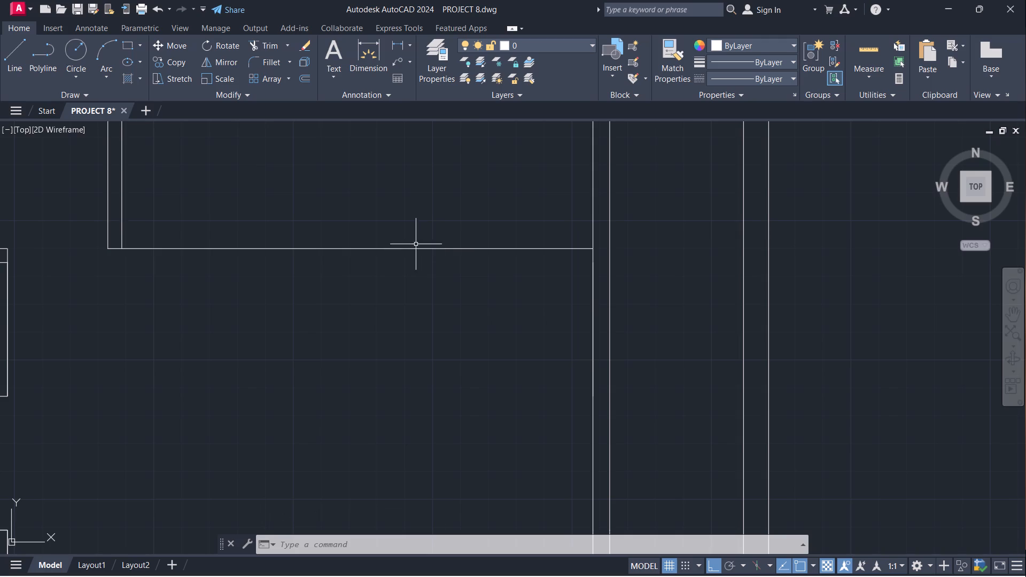
# Offset the new horizontal line 5" southward to give the partition north of the east central space its thickness.
pyautogui.scroll(-1, 416, 244)
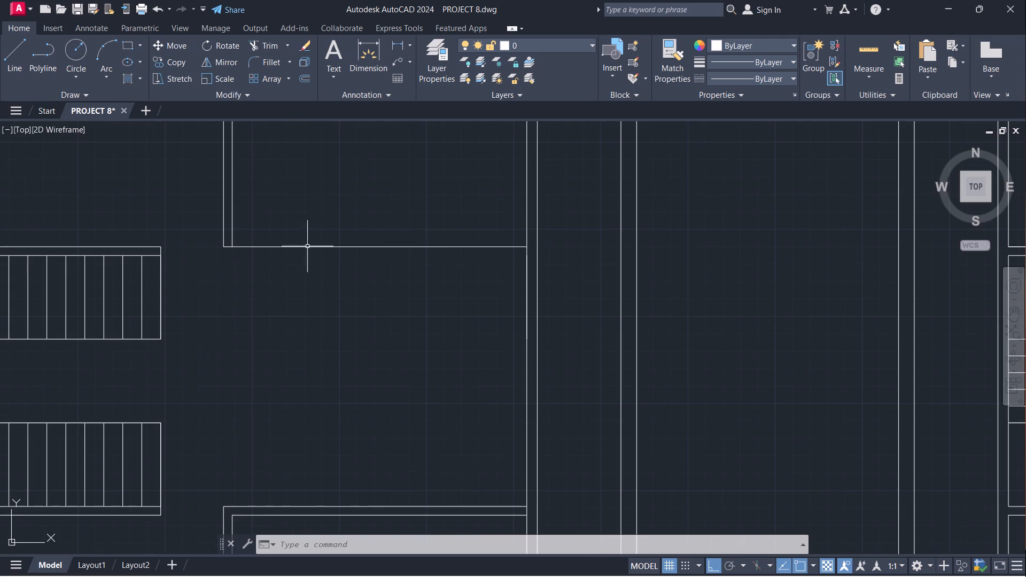
pyautogui.click(384, 247)
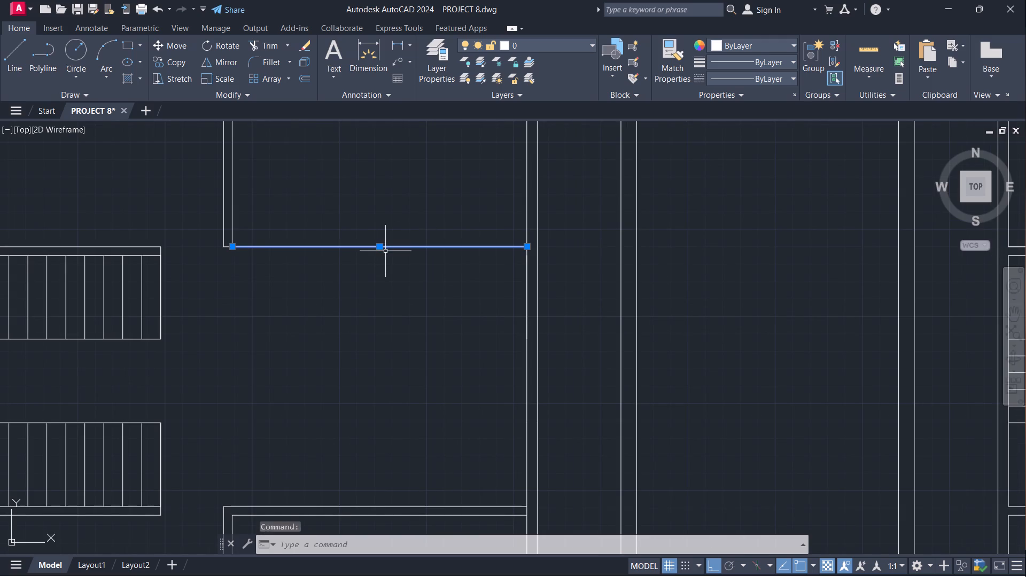
pyautogui.press('o')
pyautogui.press('Return')
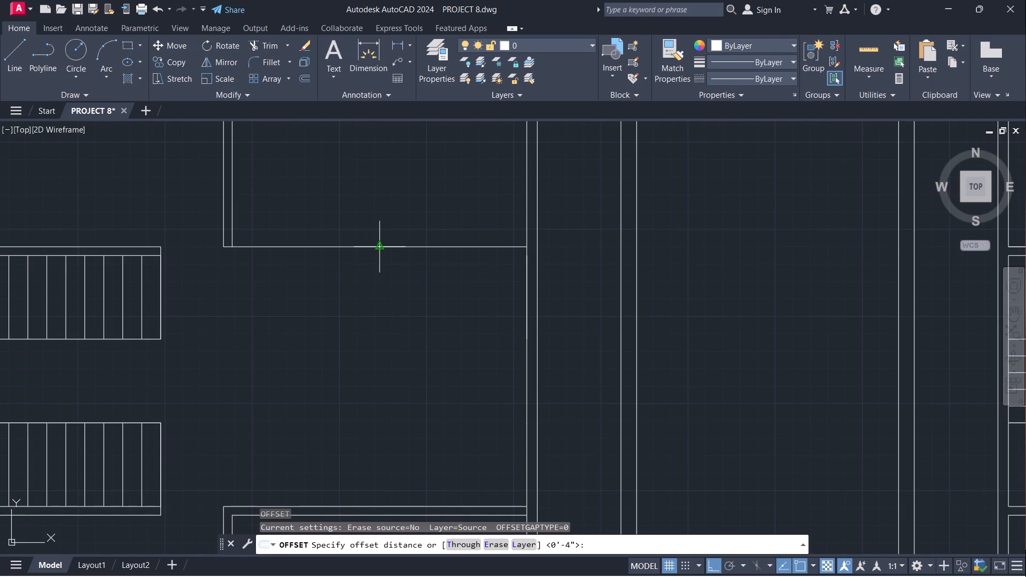
pyautogui.click(379, 248)
pyautogui.press('5')
pyautogui.press('Return')
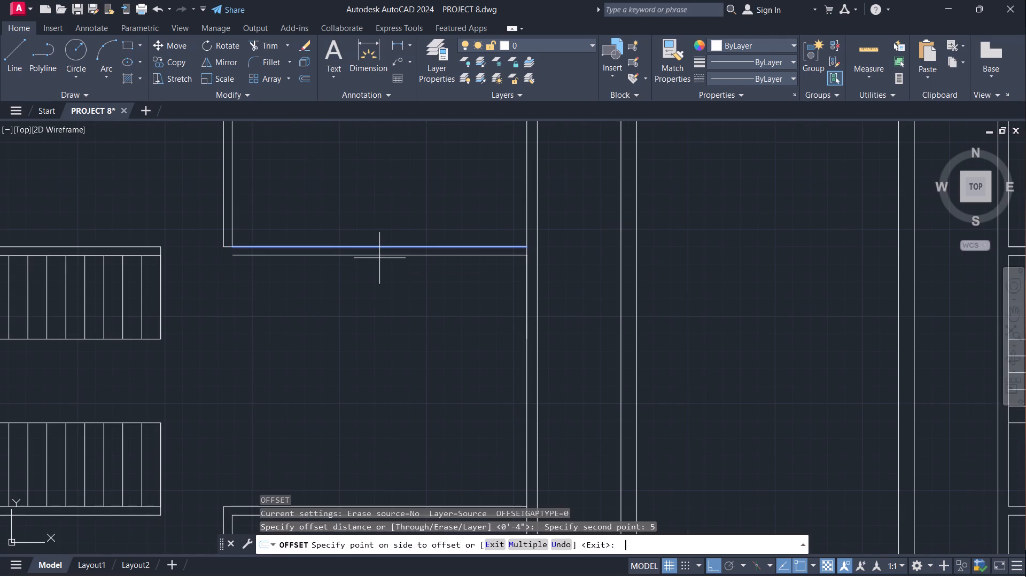
pyautogui.click(379, 258)
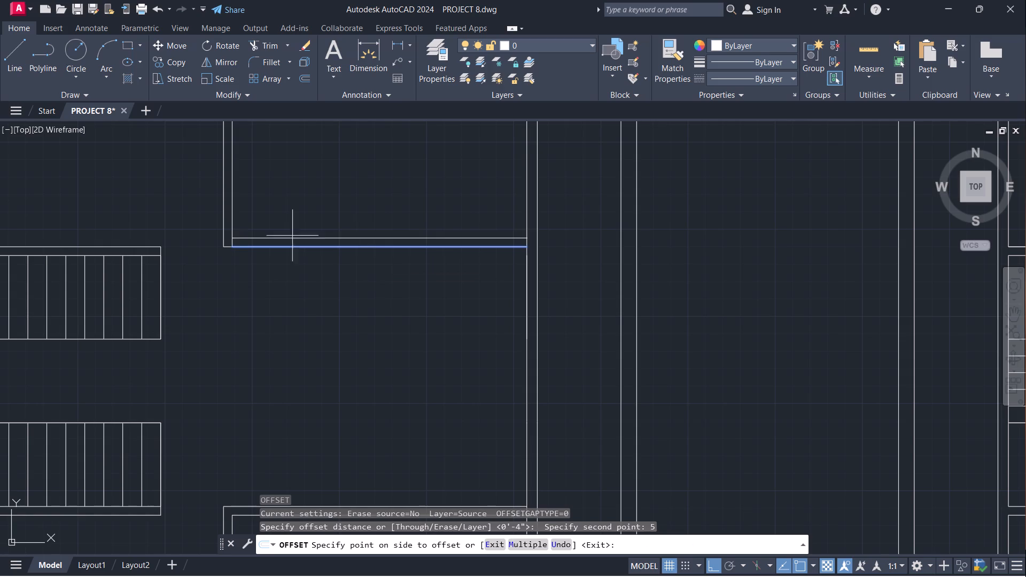
pyautogui.click(251, 288)
# Close the new partition's west end with lines running from the offset line west, then north to the north central partition's corner.
pyautogui.scroll(2, 230, 246)
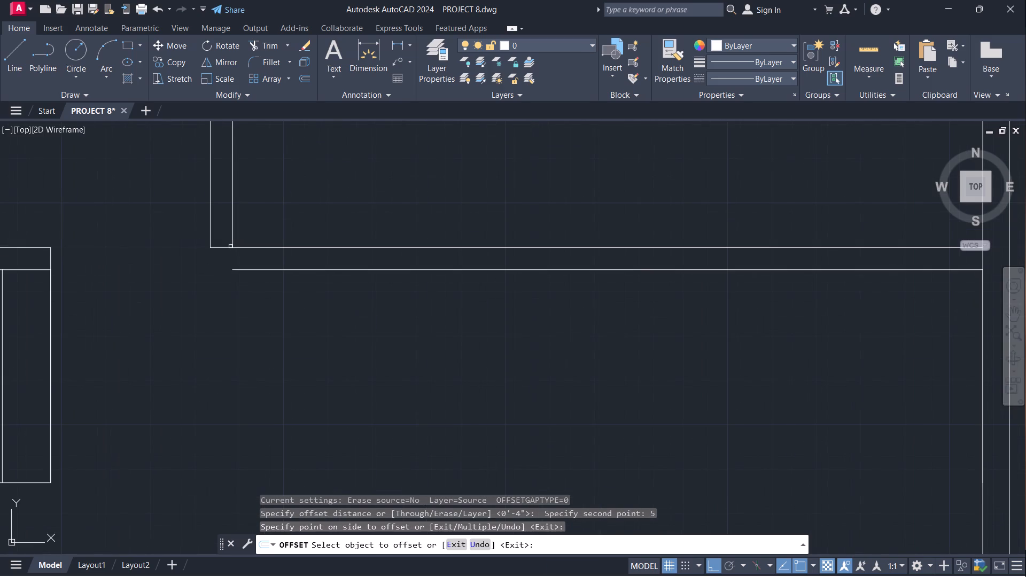
pyautogui.press('l')
pyautogui.press('Return')
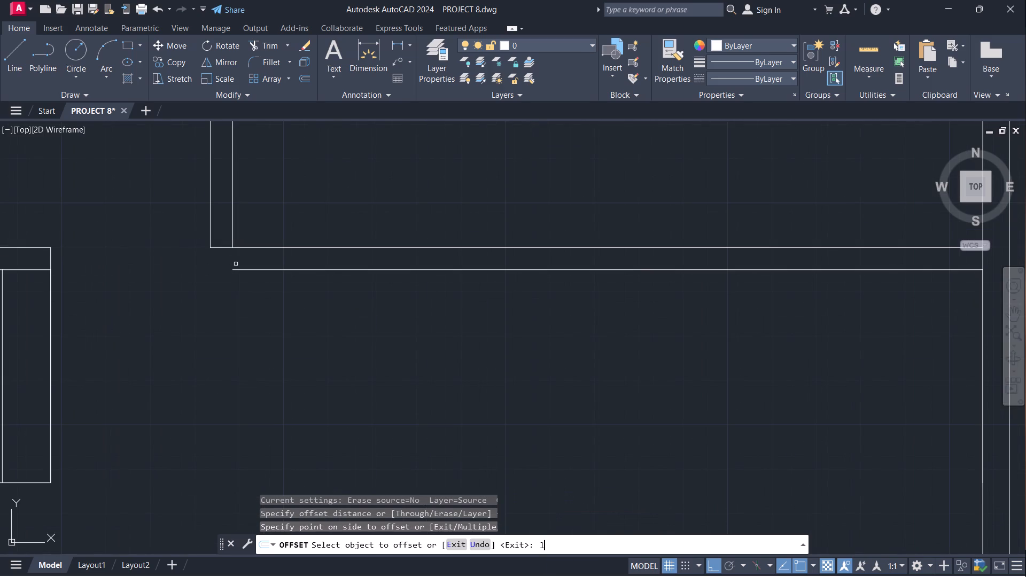
pyautogui.press('Escape')
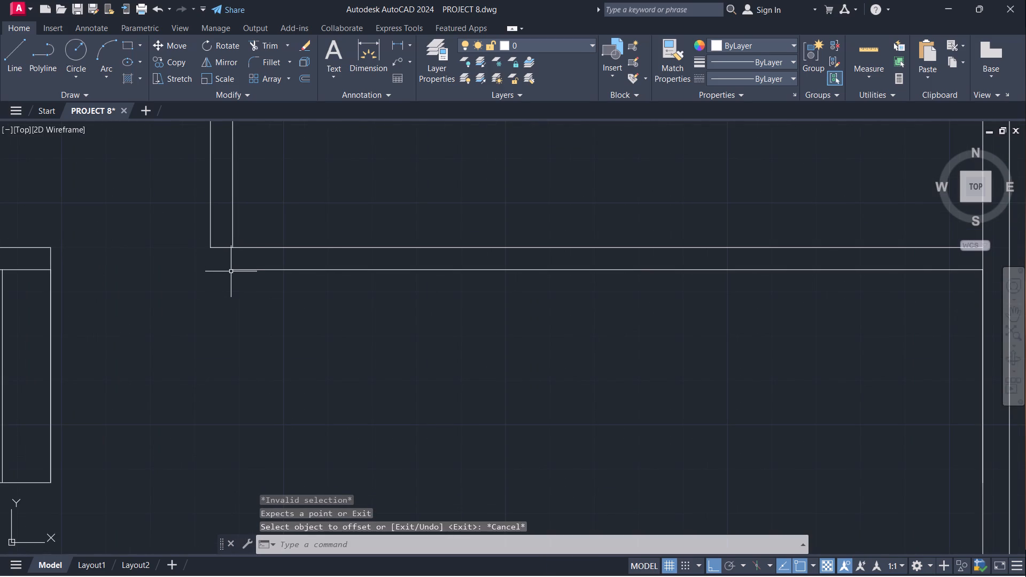
pyautogui.press('l')
pyautogui.press('Return')
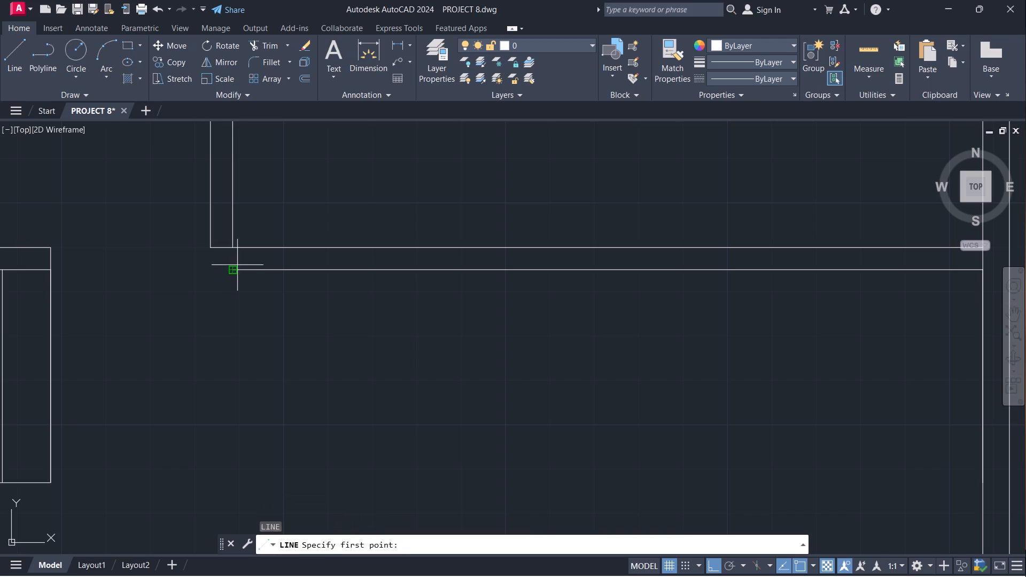
pyautogui.click(235, 269)
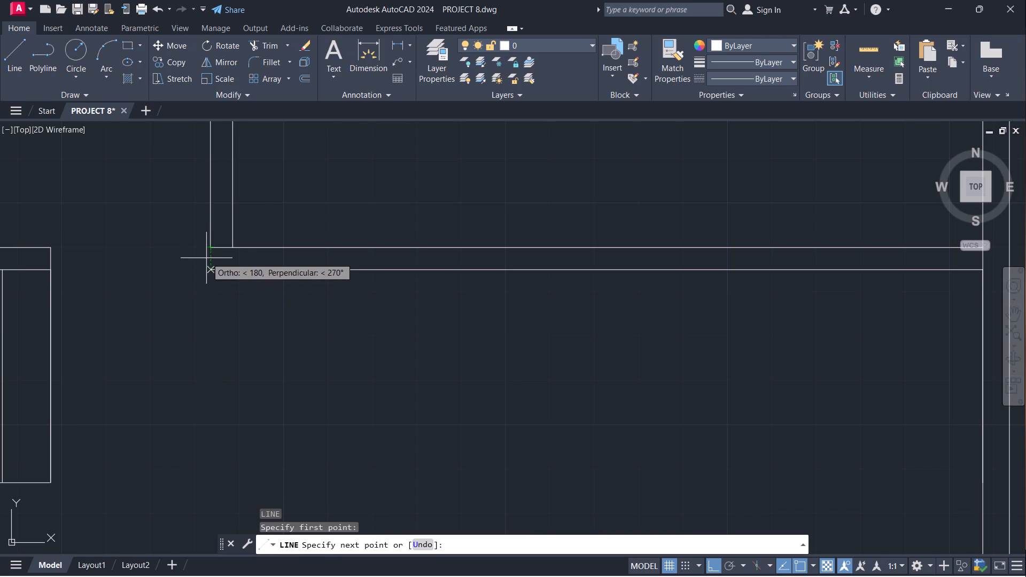
pyautogui.click(209, 270)
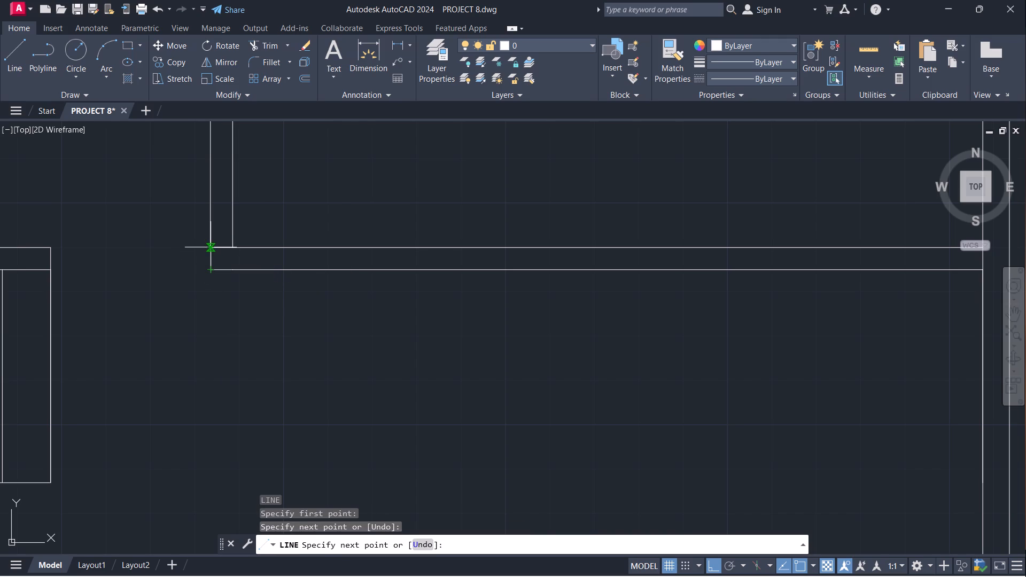
pyautogui.click(209, 250)
pyautogui.press('Escape')
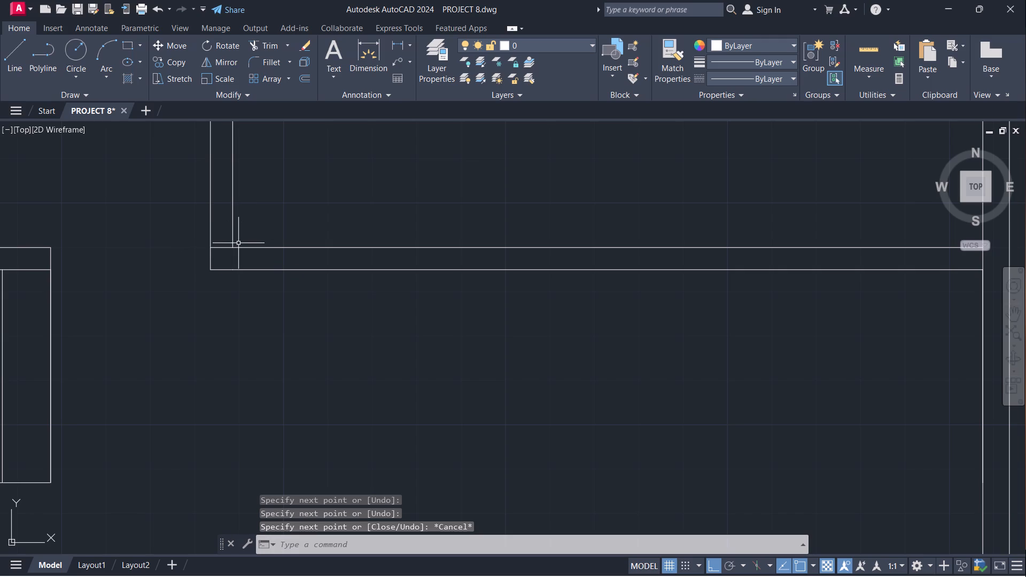
# Measure the length of the new partition's south face from its west end to the east wall with a temporary linear dimension.
pyautogui.scroll(-2, 254, 225)
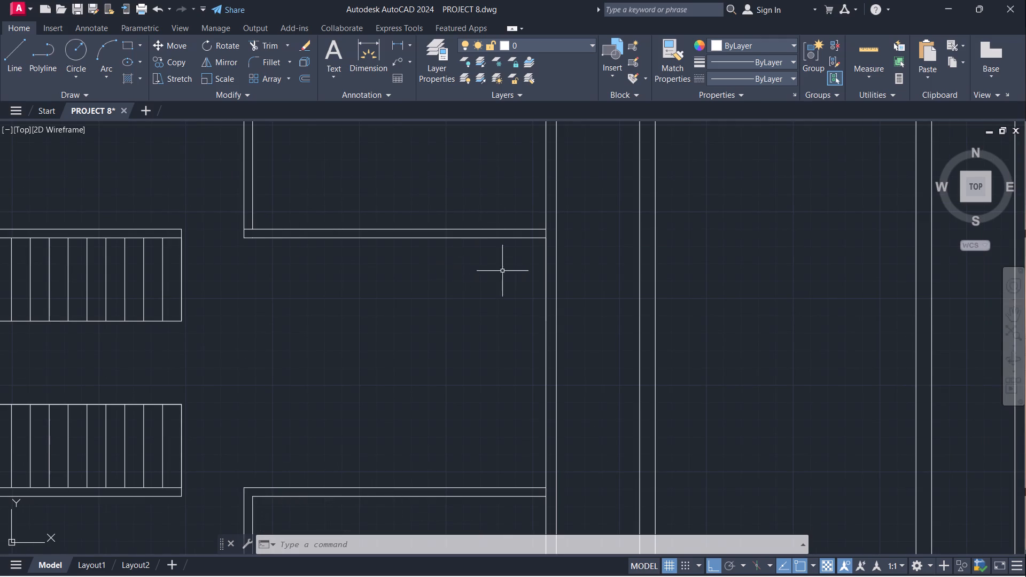
pyautogui.scroll(-2, 454, 314)
pyautogui.scroll(2, 449, 329)
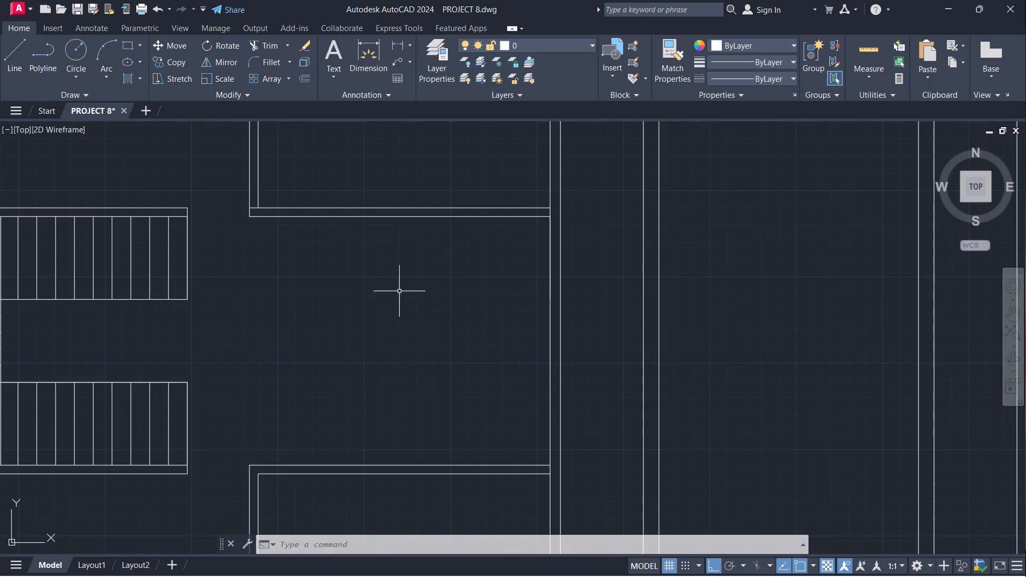
pyautogui.click(400, 43)
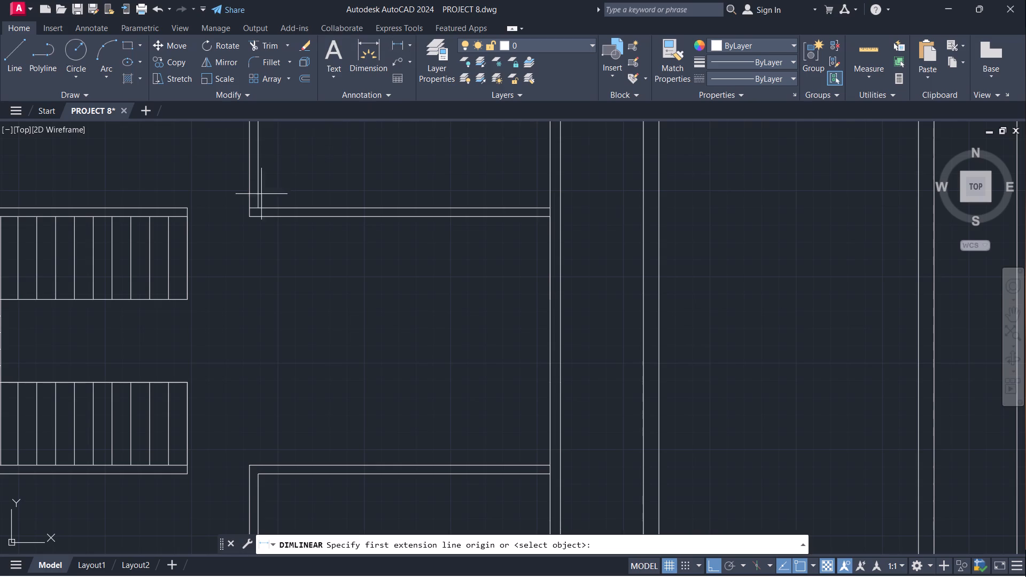
pyautogui.click(245, 216)
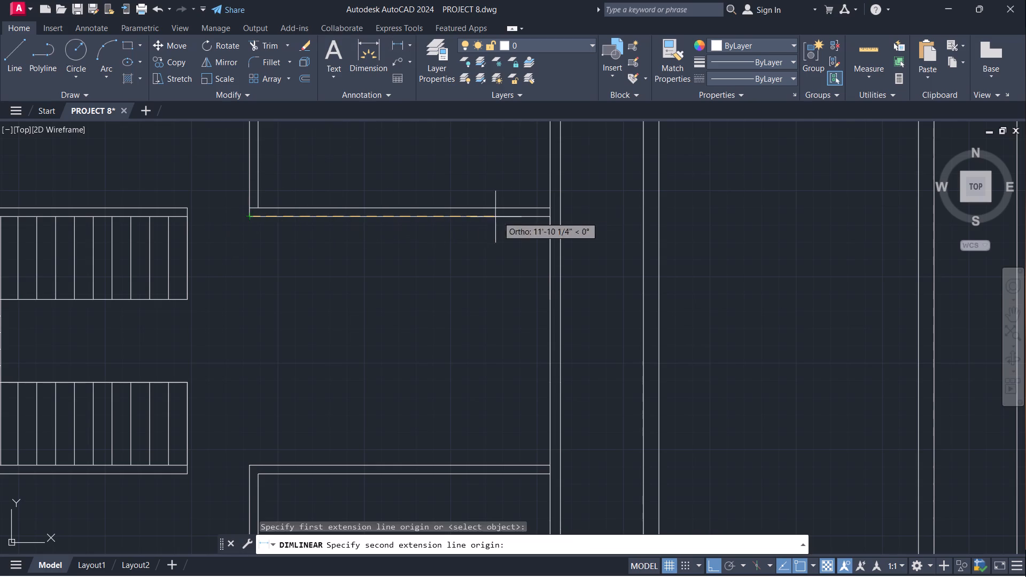
pyautogui.click(548, 217)
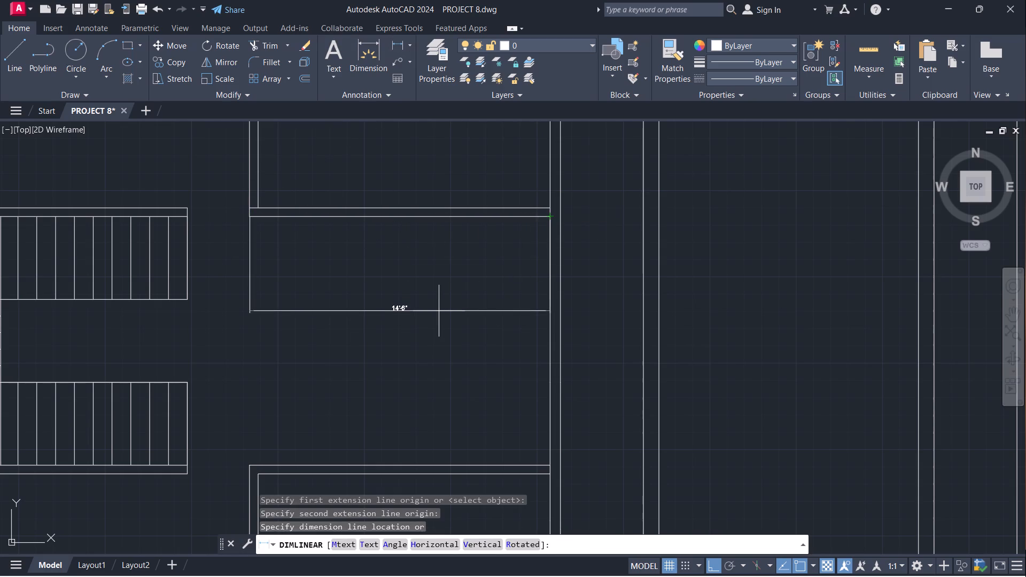
pyautogui.scroll(1, 439, 311)
pyautogui.press('Escape')
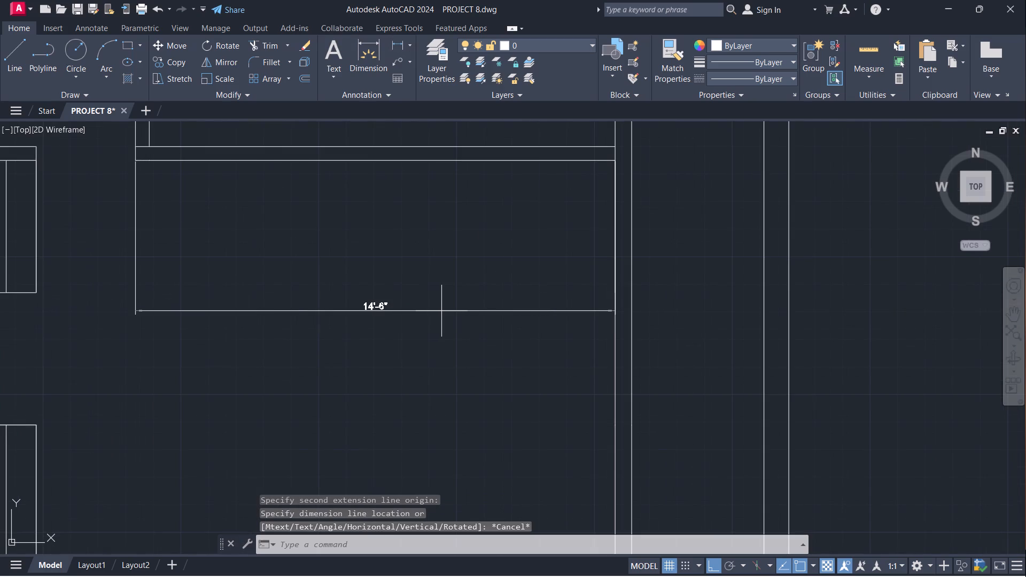
# Offset both inner east wall segments beside the east central space 6' westward to form a vertical dividing line.
pyautogui.scroll(-2, 438, 291)
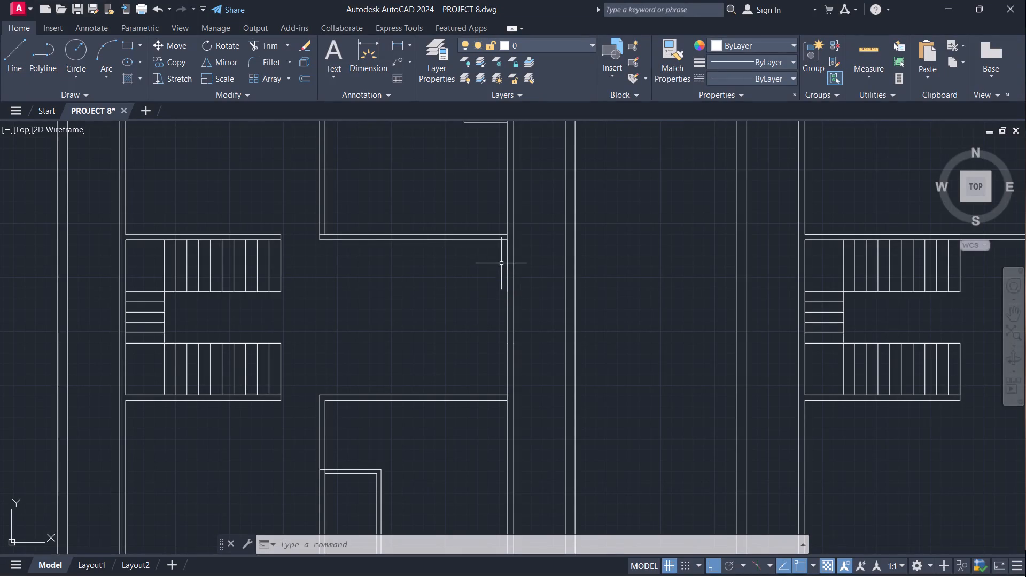
pyautogui.scroll(4, 506, 251)
pyautogui.scroll(-3, 509, 222)
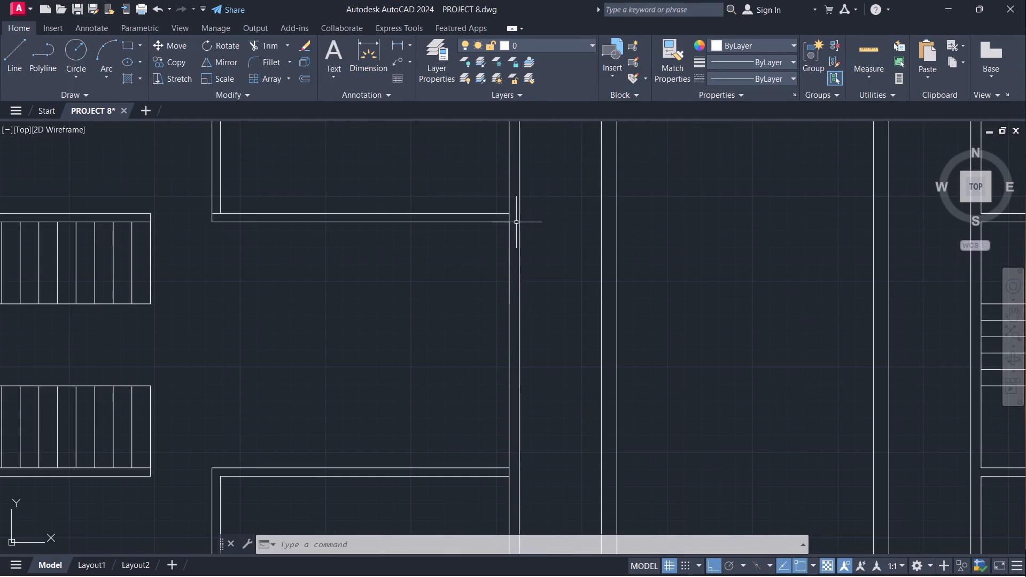
pyautogui.press('o')
pyautogui.press('Return')
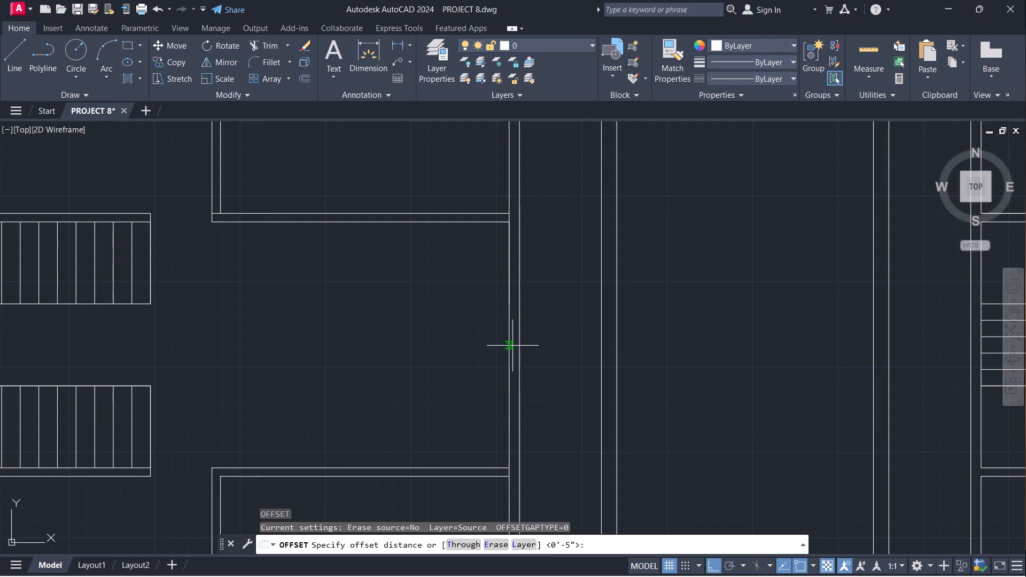
pyautogui.moveTo(509, 347); pyautogui.dragTo(503, 346)
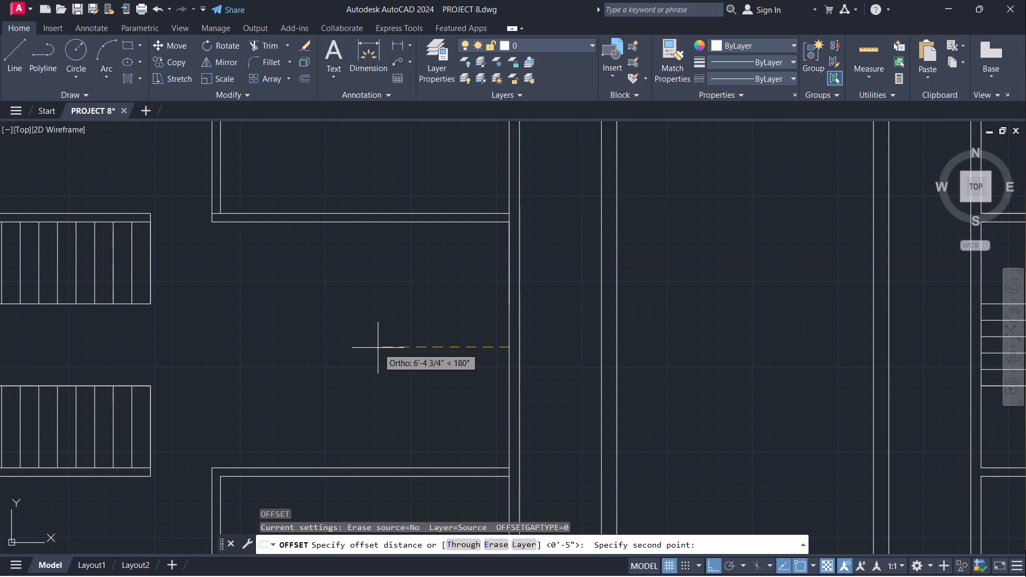
pyautogui.write("6'")
pyautogui.press('Return')
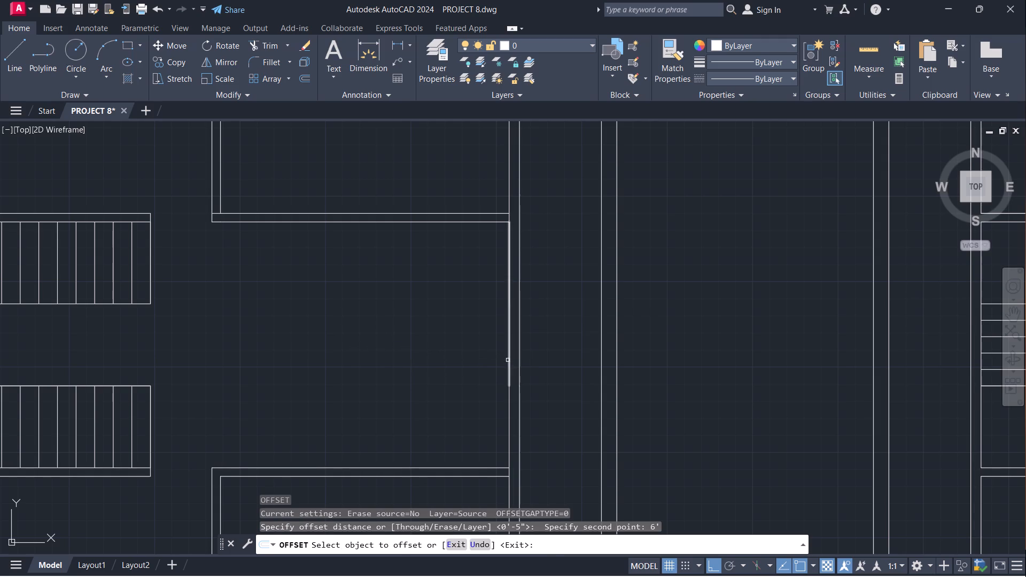
pyautogui.click(508, 393)
pyautogui.click(393, 396)
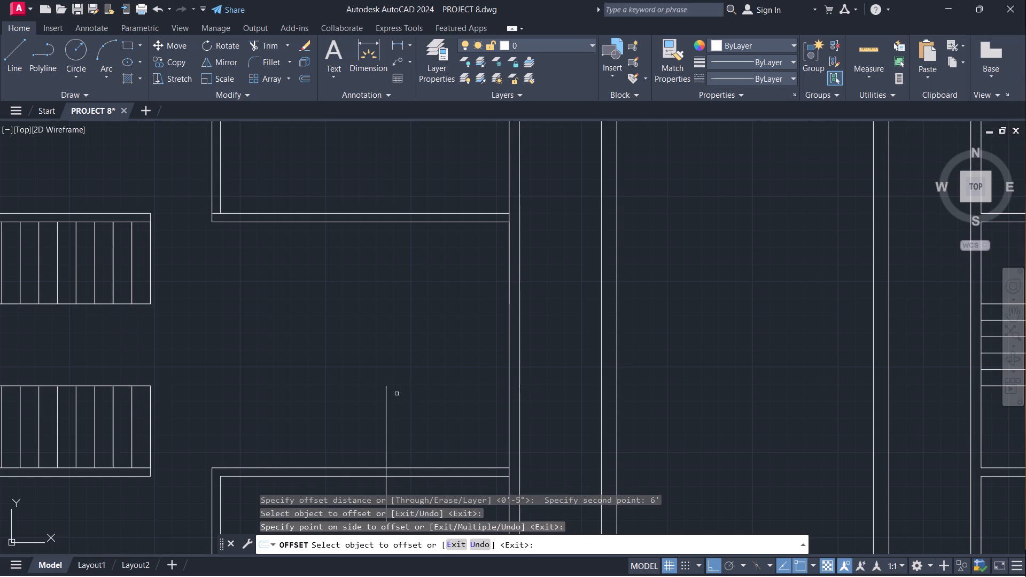
pyautogui.click(510, 354)
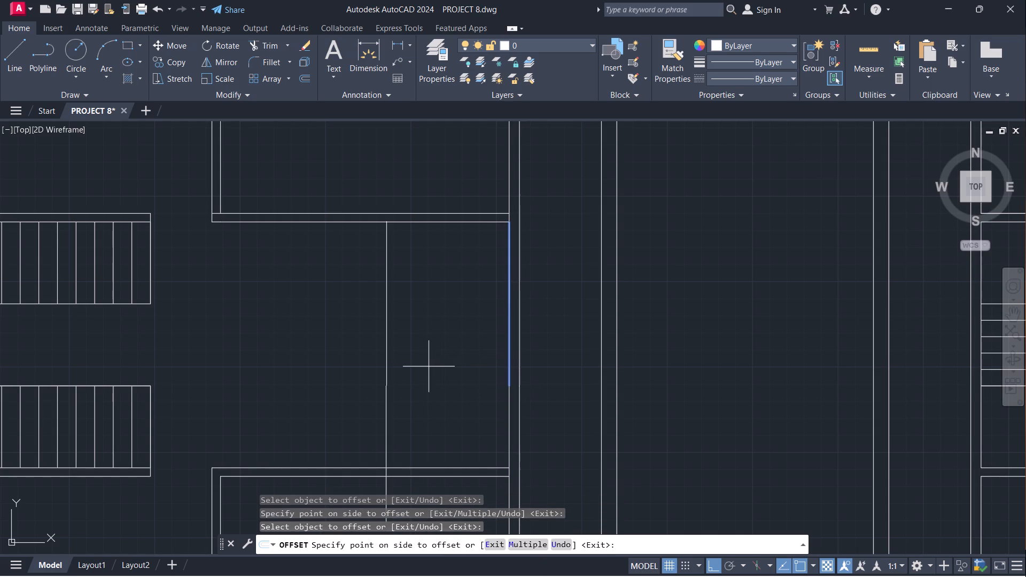
pyautogui.click(414, 358)
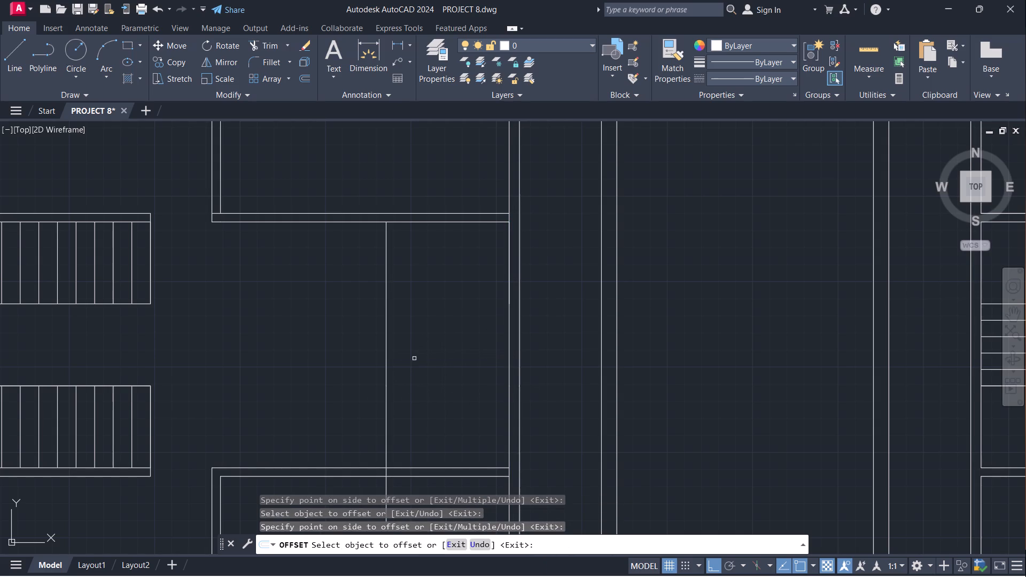
pyautogui.press('Escape')
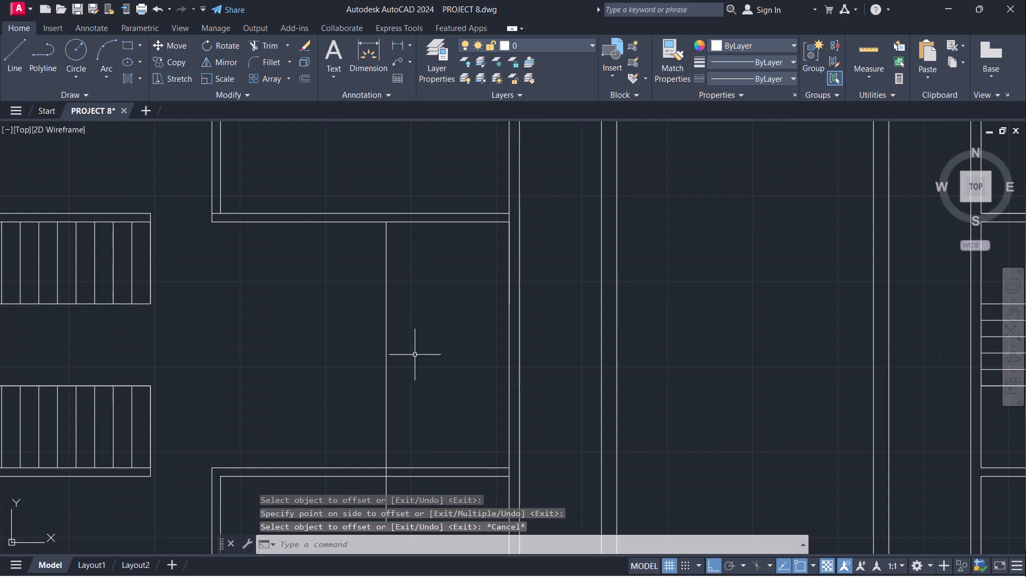
# Trim the vertical dividing line where it runs through and south of the southeast room's north wall.
pyautogui.write('tr')
pyautogui.press('Return')
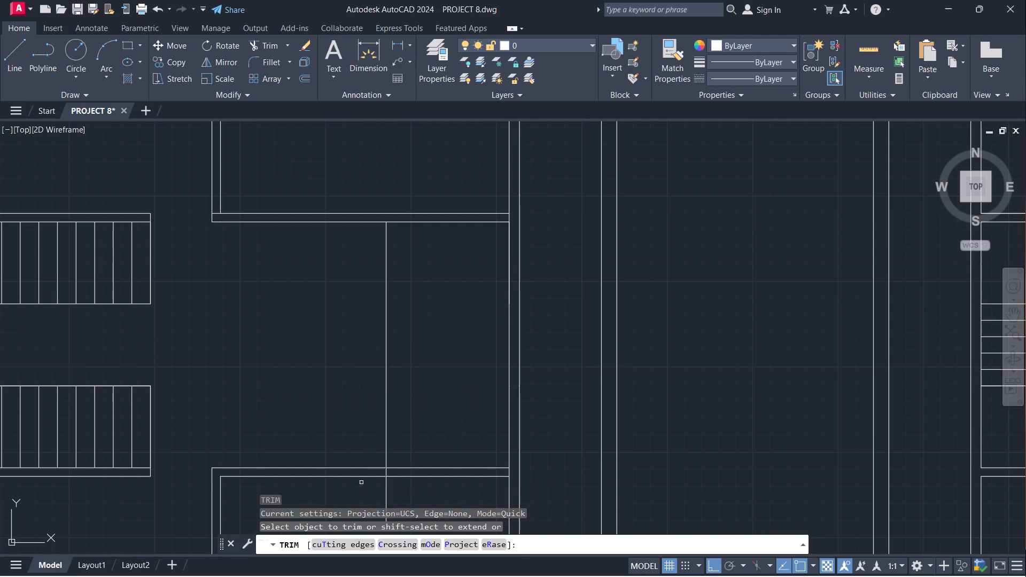
pyautogui.scroll(4, 386, 477)
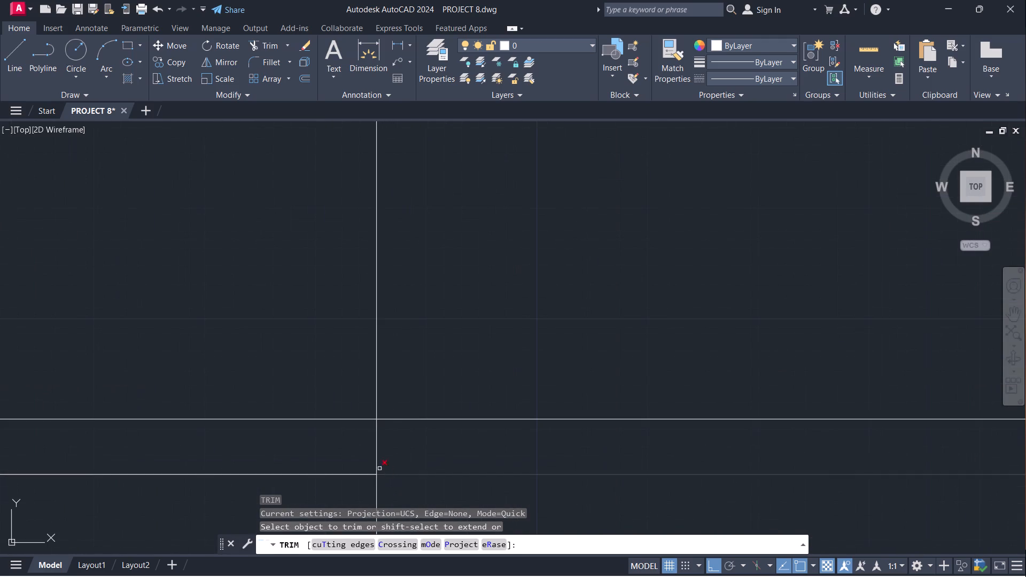
pyautogui.click(378, 437)
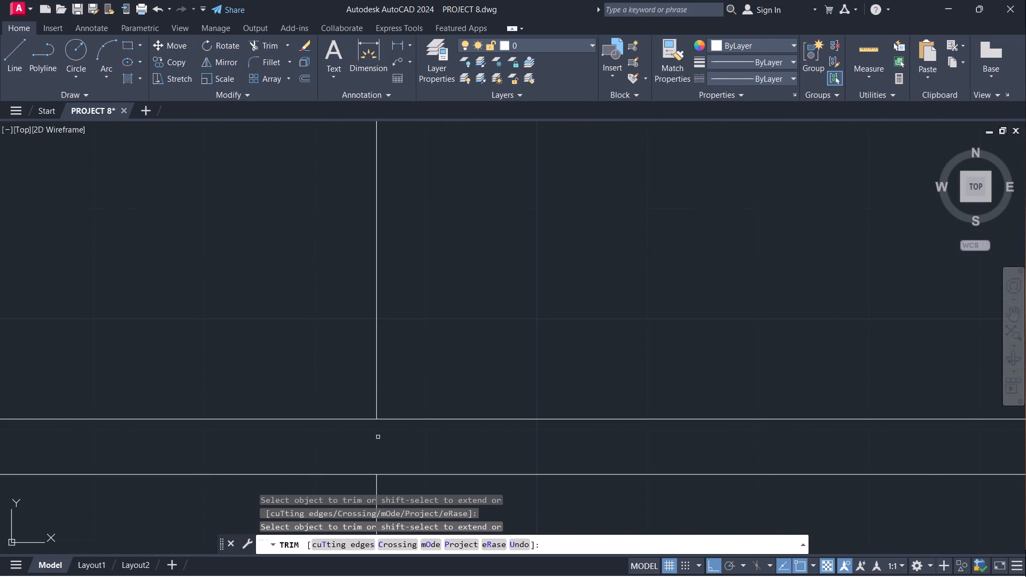
pyautogui.click(375, 481)
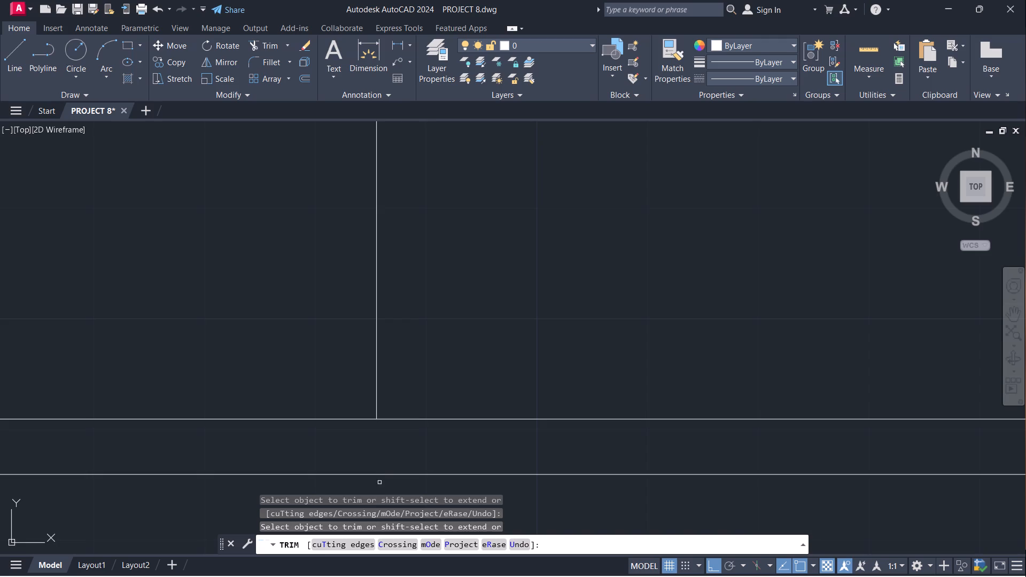
pyautogui.scroll(-5, 511, 243)
pyautogui.moveTo(534, 223); pyautogui.dragTo(507, 308, button='middle')
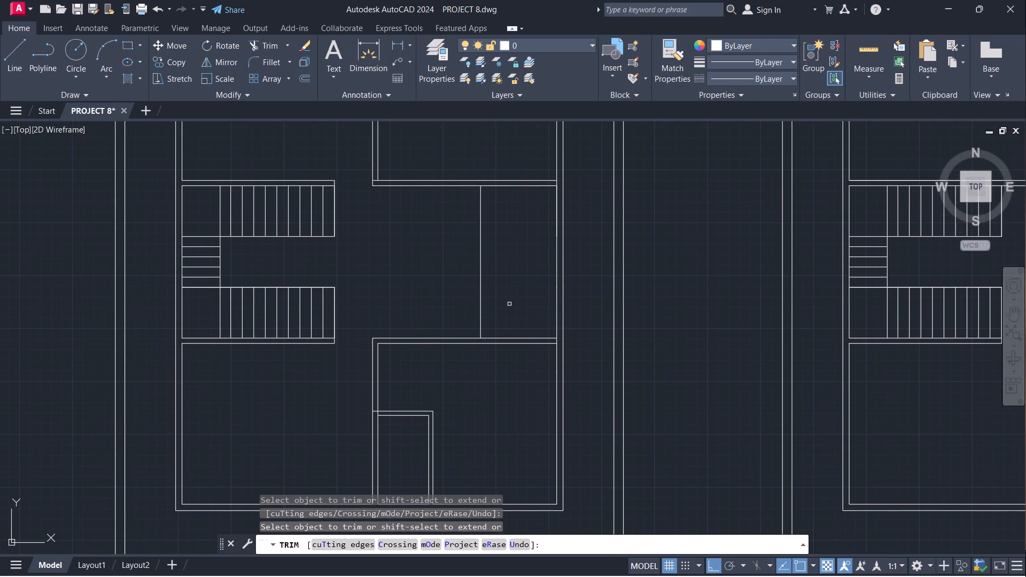
pyautogui.press('Escape')
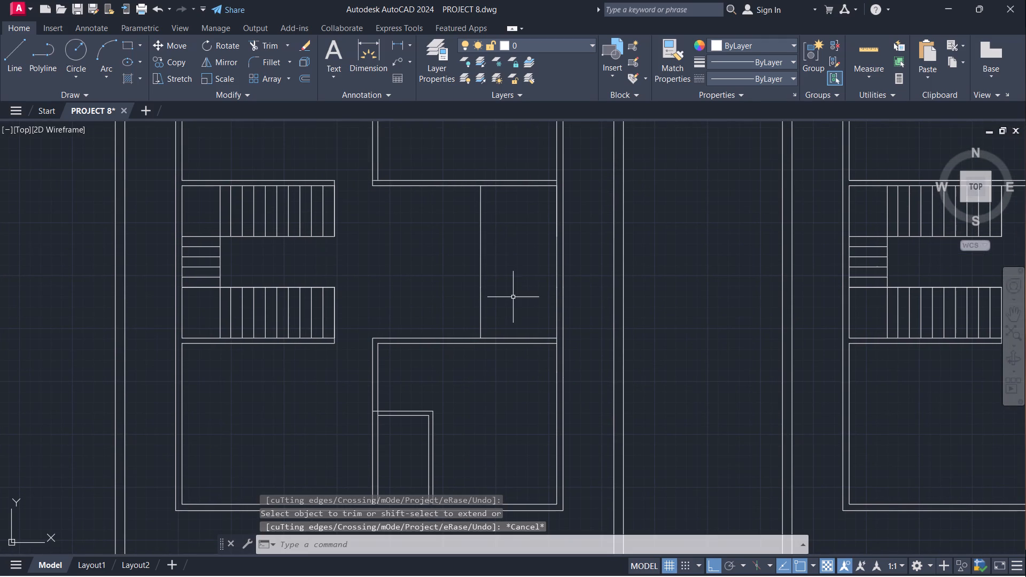
# Offset both segments of the vertical dividing line 4" westward to give the east central partition its second face.
pyautogui.press('o')
pyautogui.press('Return')
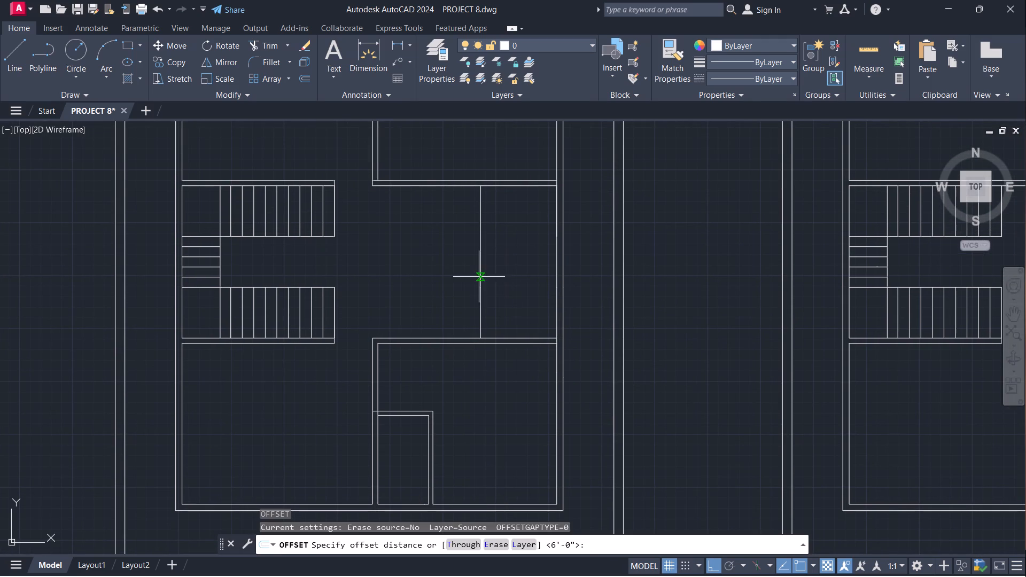
pyautogui.click(481, 252)
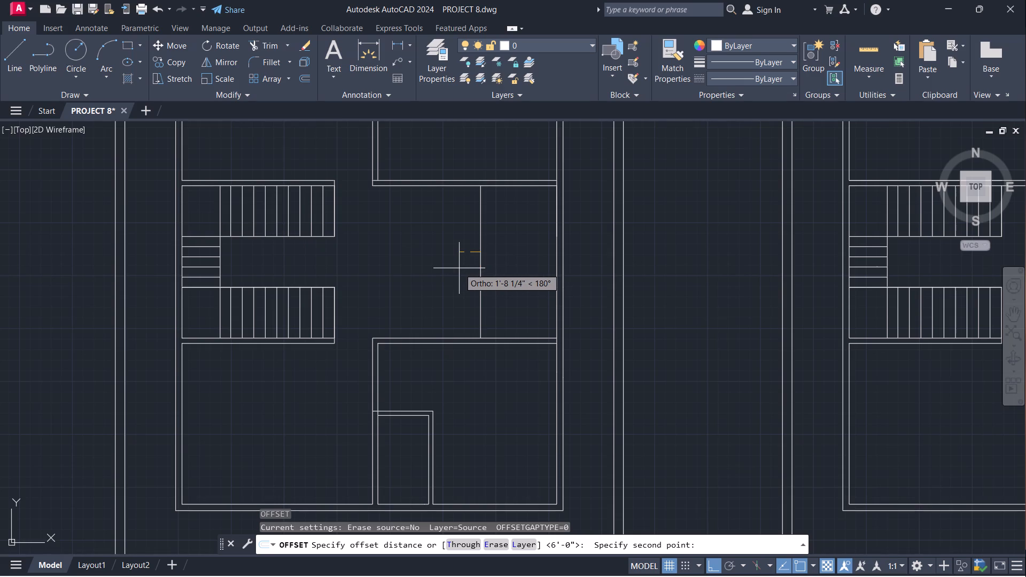
pyautogui.press('4')
pyautogui.press('Return')
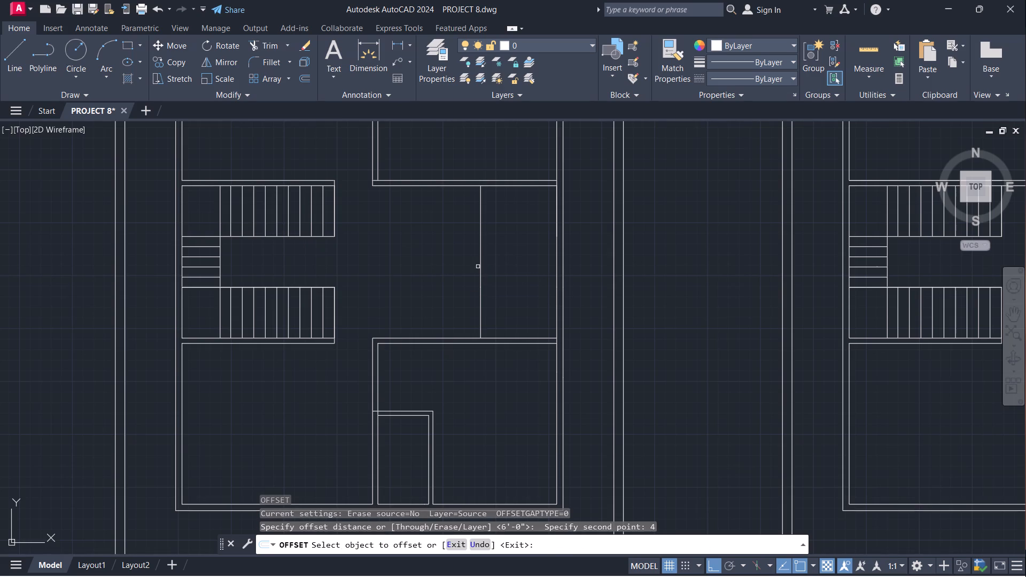
pyautogui.click(481, 266)
pyautogui.click(449, 266)
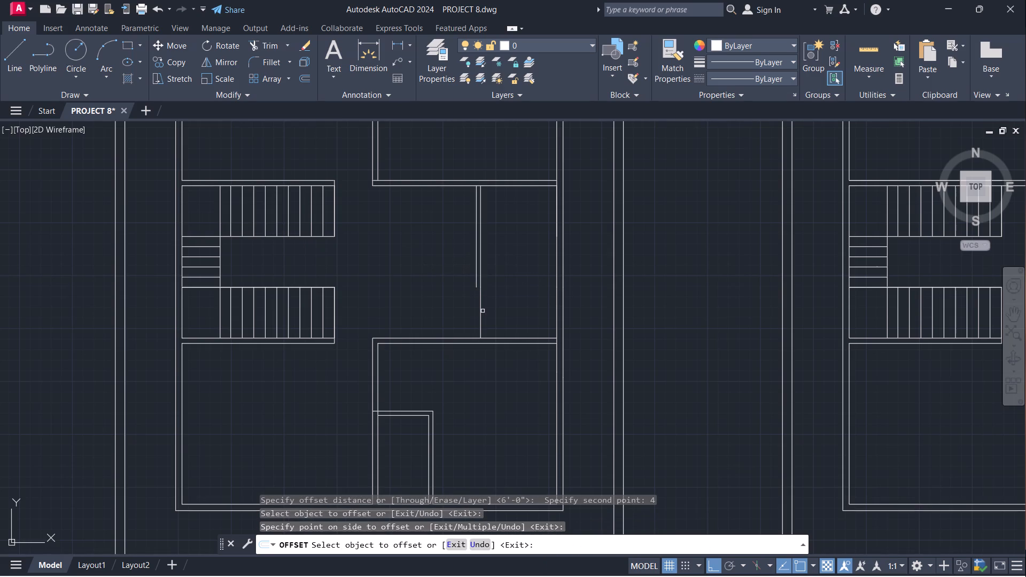
pyautogui.click(479, 310)
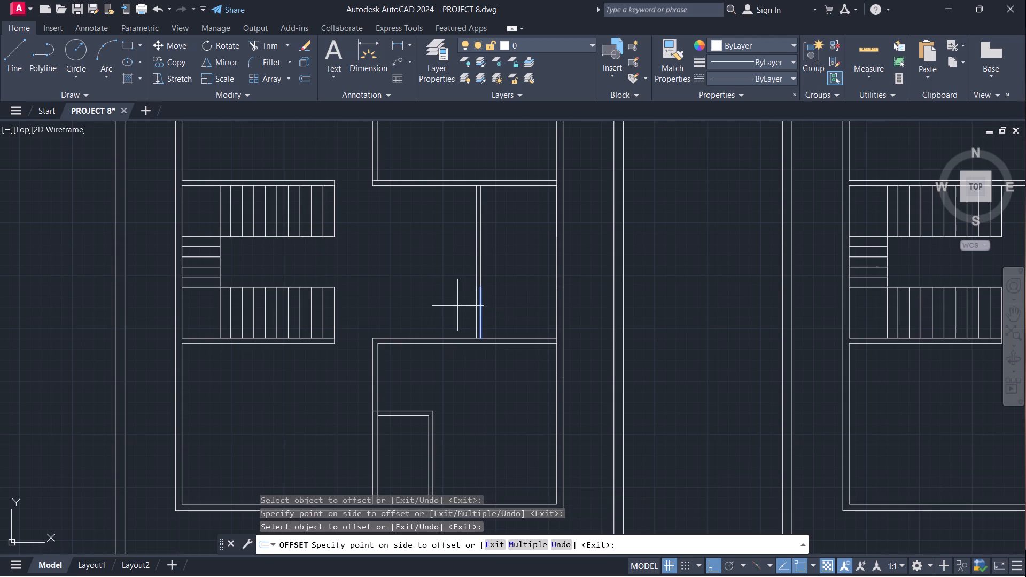
pyautogui.click(457, 306)
pyautogui.scroll(5, 486, 280)
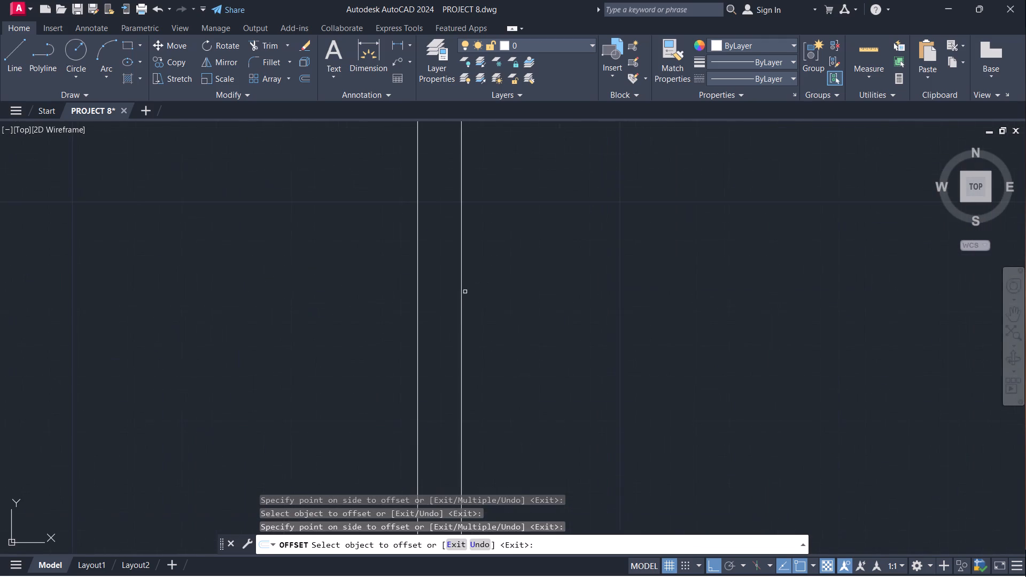
pyautogui.scroll(-3, 514, 257)
pyautogui.moveTo(543, 221); pyautogui.dragTo(503, 232)
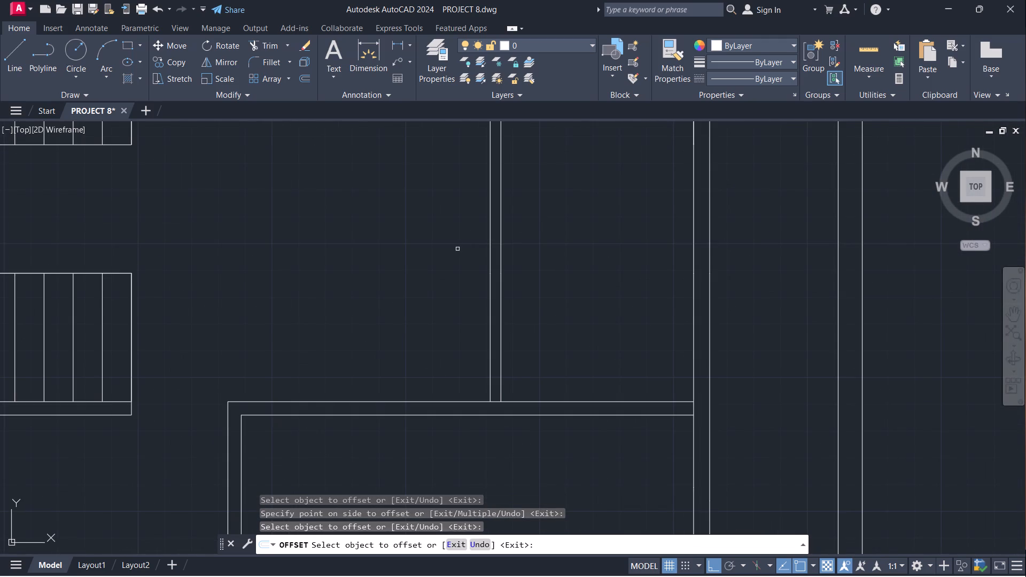
pyautogui.press('Escape')
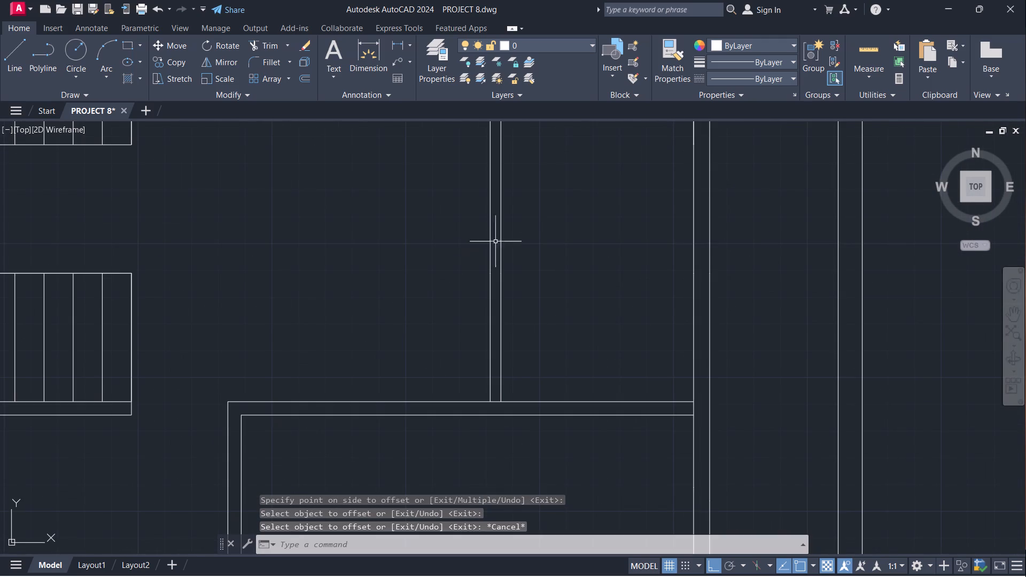
# Group the four line segments forming the vertical partition in the east central space.
pyautogui.moveTo(540, 232); pyautogui.dragTo(507, 261)
pyautogui.click(415, 356)
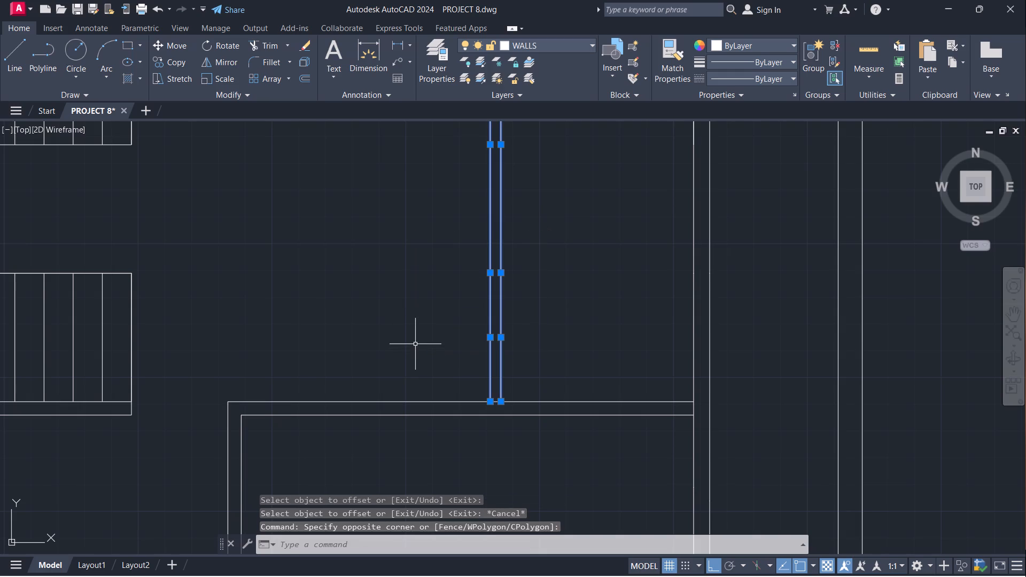
pyautogui.press('g')
pyautogui.press('Return')
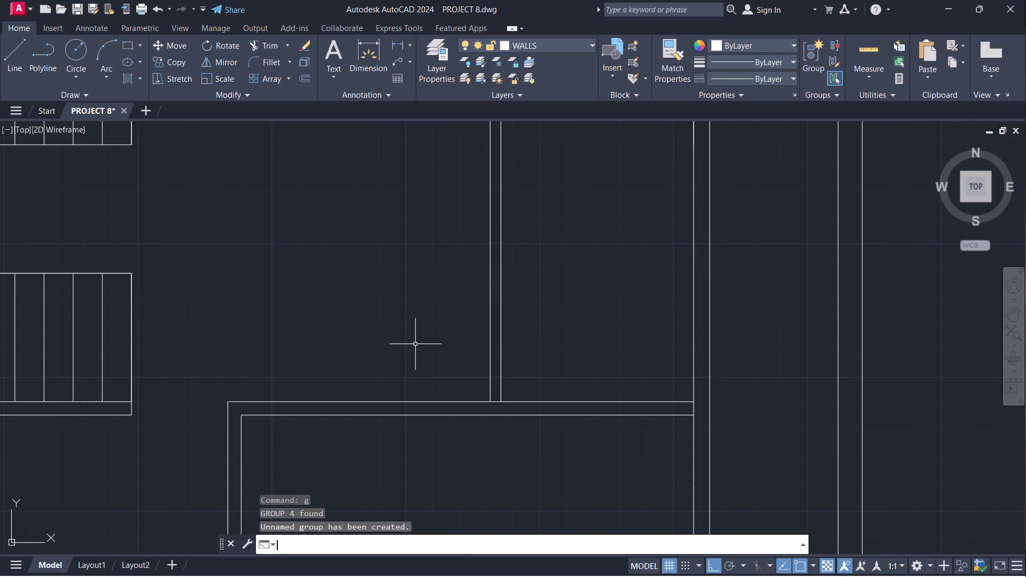
# Group all line segments of the middle plan's east exterior wall, from its north corner to its south corner.
pyautogui.scroll(-1, 561, 278)
pyautogui.moveTo(712, 183); pyautogui.dragTo(701, 188)
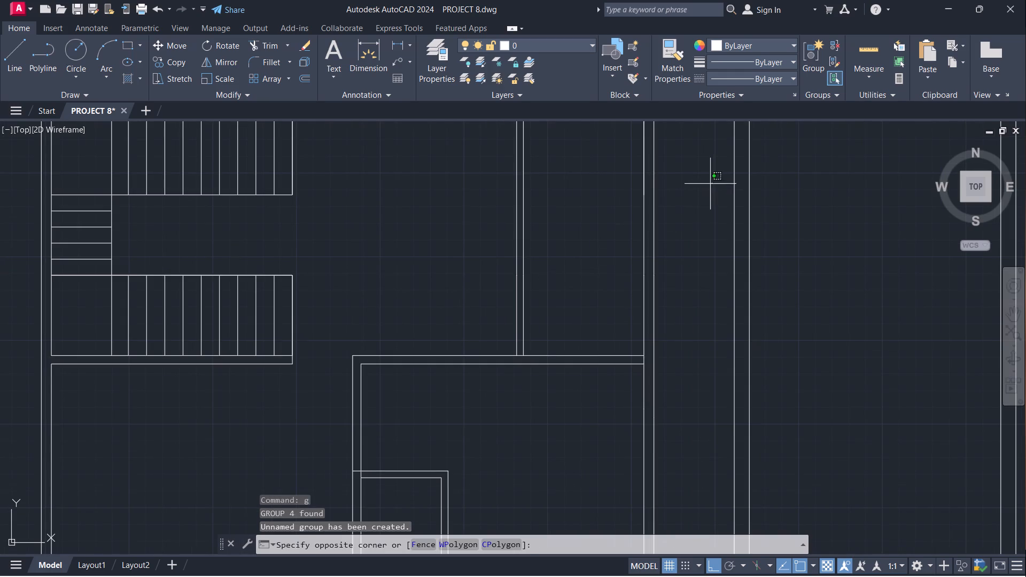
pyautogui.moveTo(701, 188); pyautogui.dragTo(690, 191)
pyautogui.click(589, 247)
pyautogui.moveTo(677, 277); pyautogui.dragTo(619, 309)
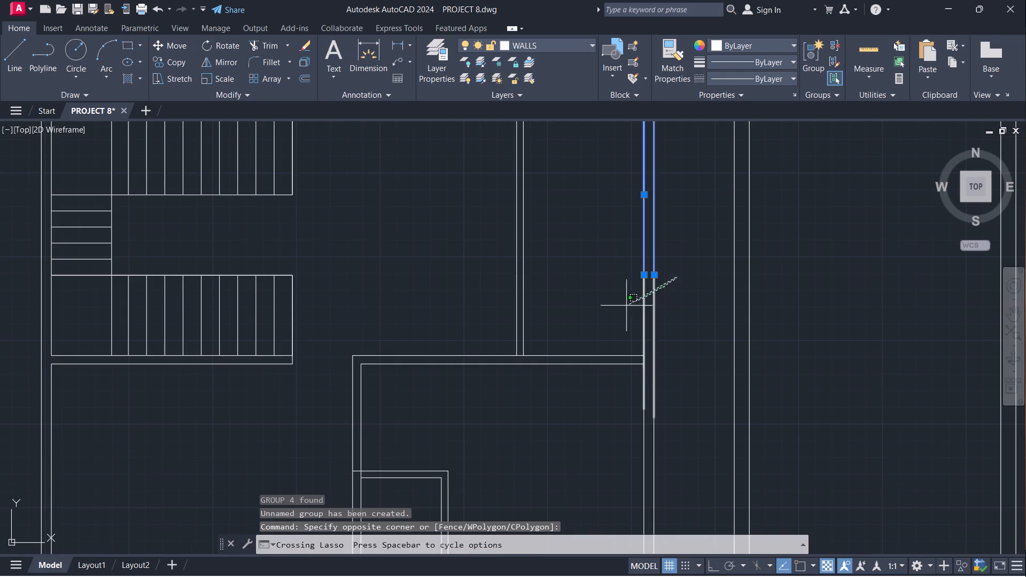
pyautogui.moveTo(619, 309); pyautogui.dragTo(615, 310)
pyautogui.scroll(-2, 672, 264)
pyautogui.moveTo(679, 254); pyautogui.dragTo(566, 349, button='middle')
pyautogui.moveTo(559, 438); pyautogui.dragTo(531, 443)
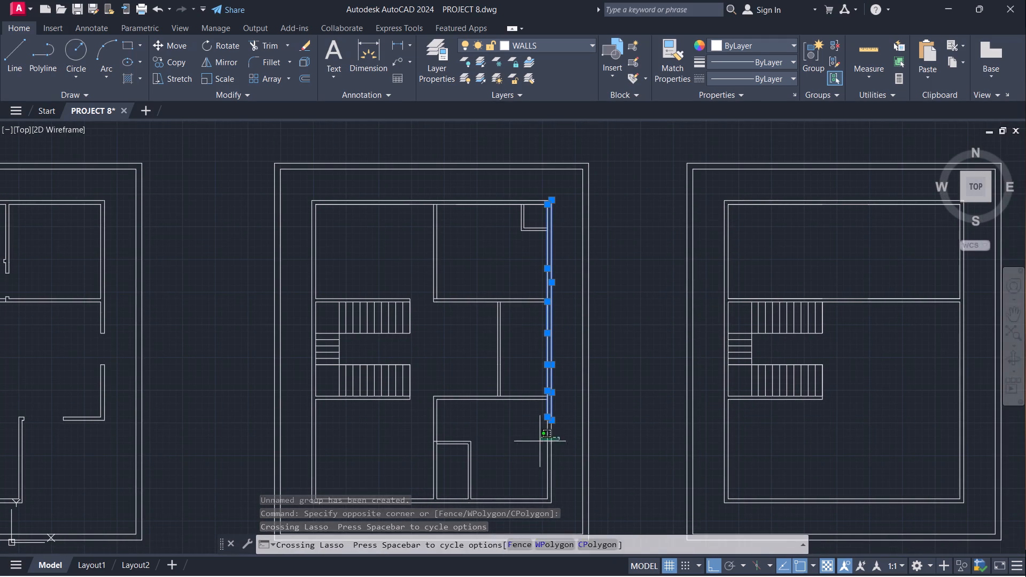
pyautogui.moveTo(531, 443); pyautogui.dragTo(527, 445)
pyautogui.press('g')
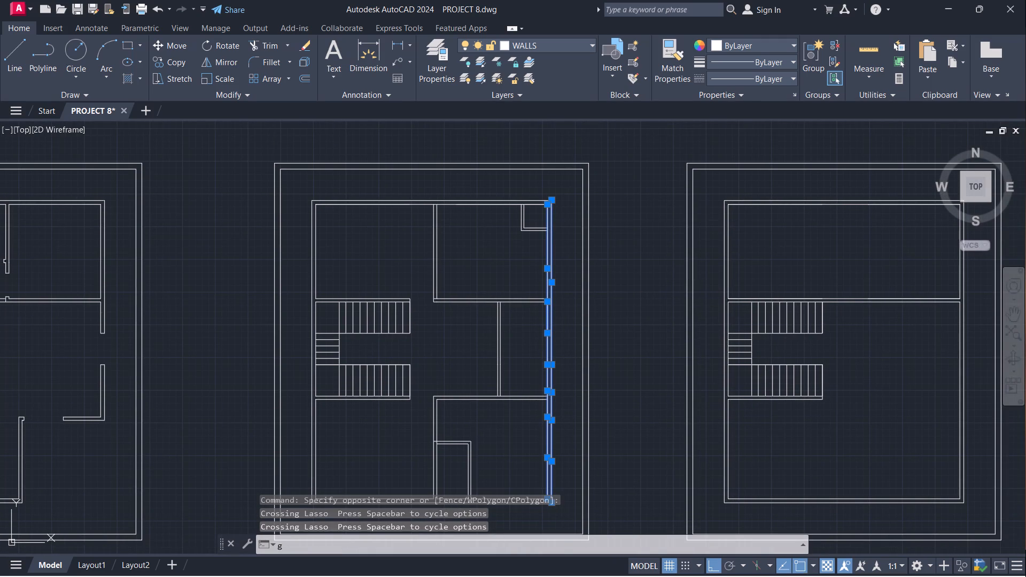
pyautogui.press('Return')
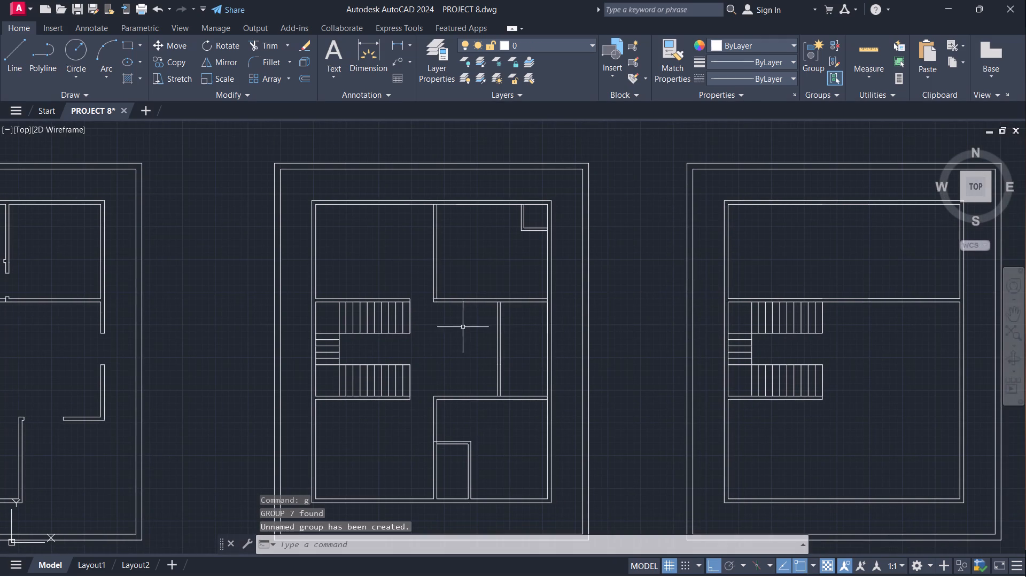
# Measure the vertical partition's east face between the two room walls with a temporary linear dimension.
pyautogui.scroll(1, 506, 376)
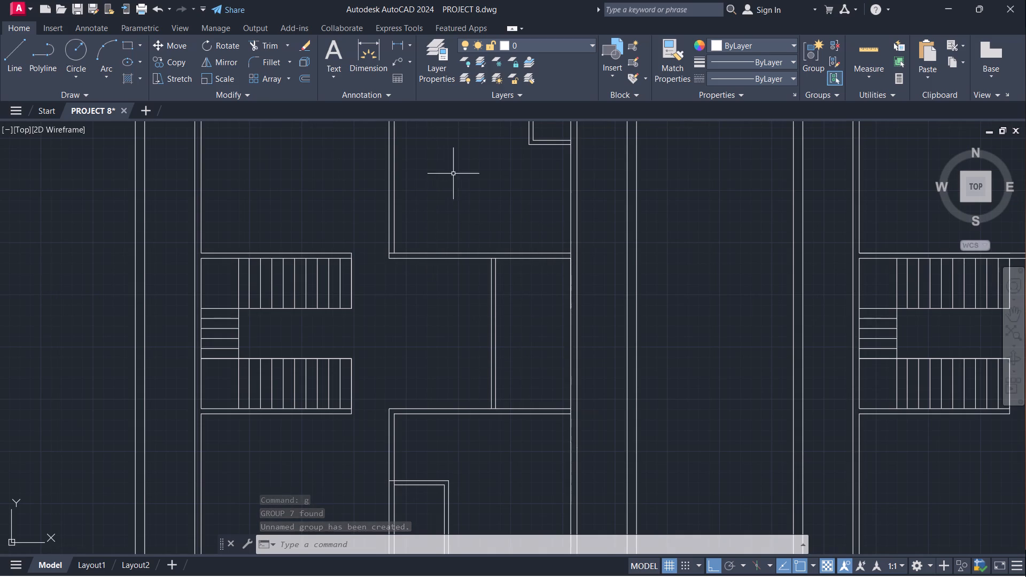
pyautogui.click(393, 44)
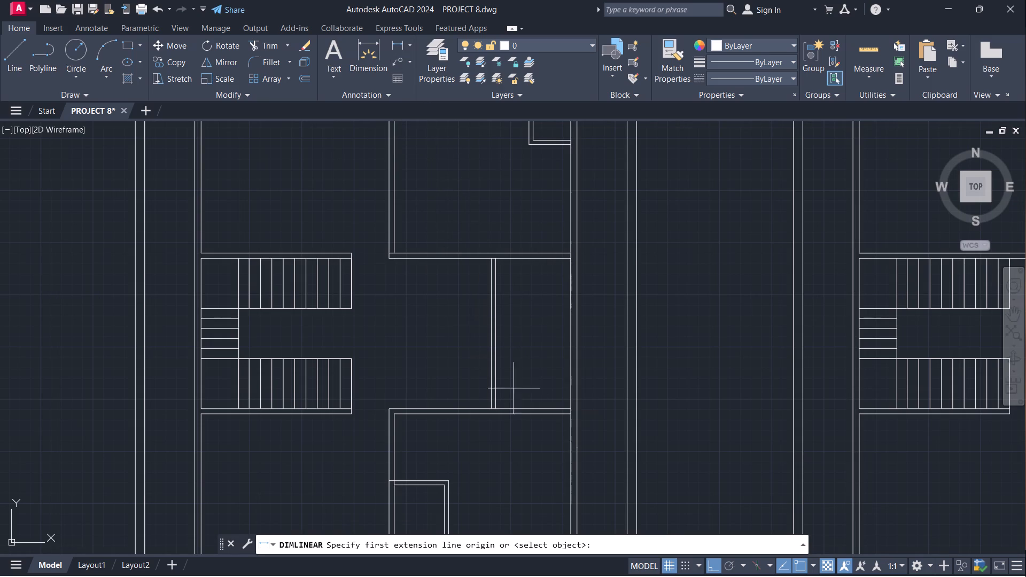
pyautogui.click(496, 407)
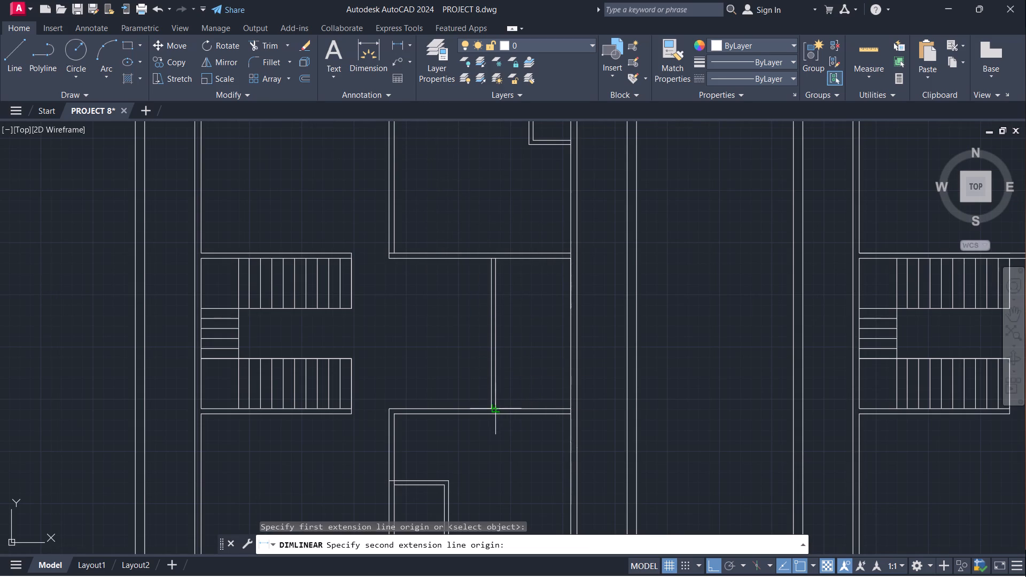
pyautogui.click(495, 261)
pyautogui.scroll(1, 511, 353)
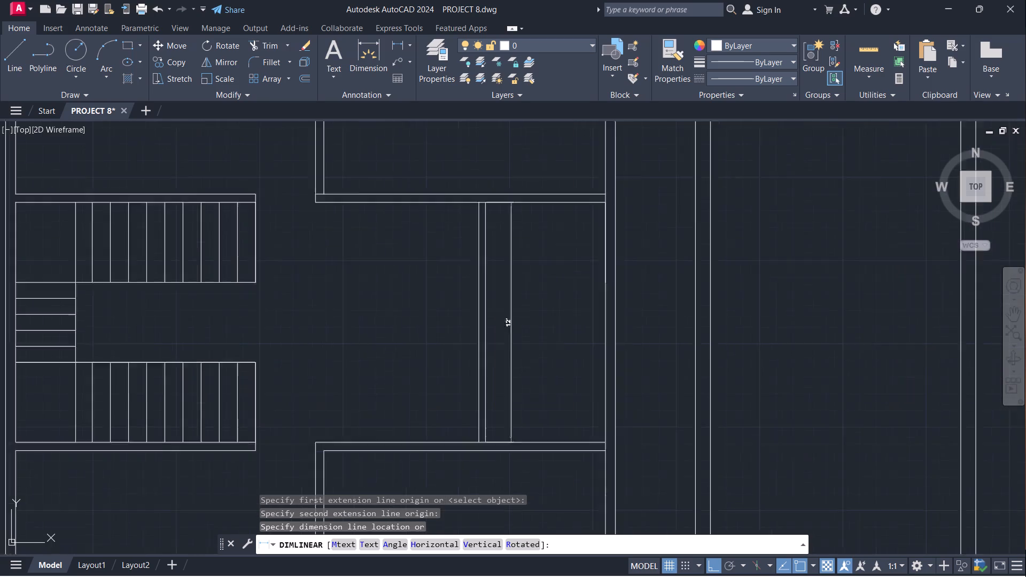
pyautogui.scroll(1, 511, 353)
pyautogui.scroll(-2, 511, 353)
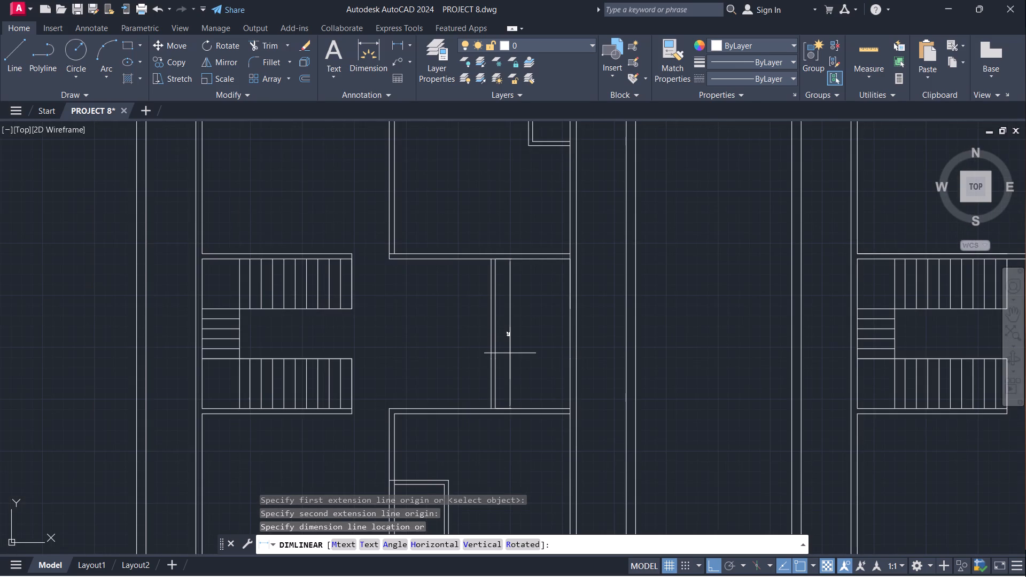
pyautogui.press('Escape')
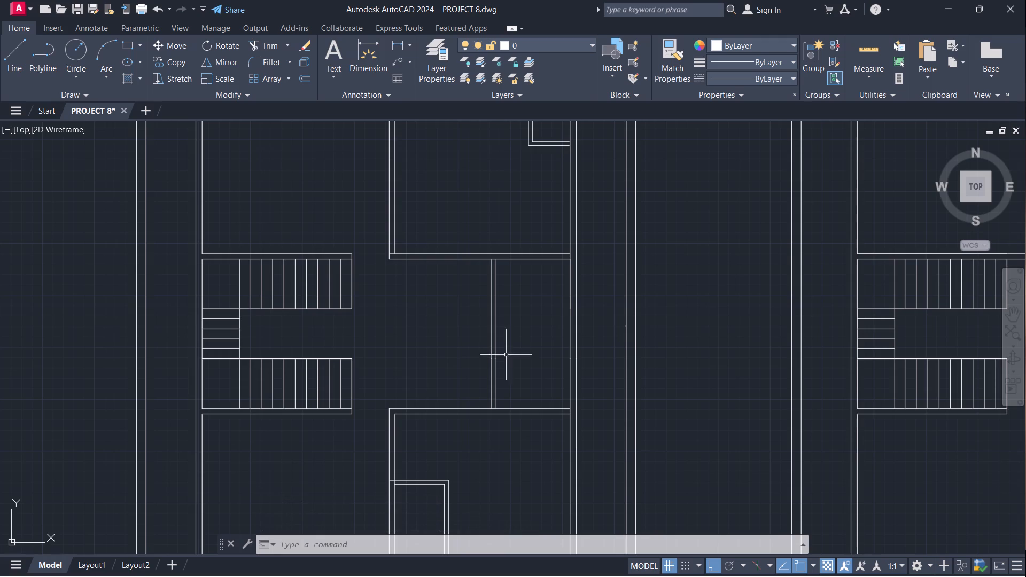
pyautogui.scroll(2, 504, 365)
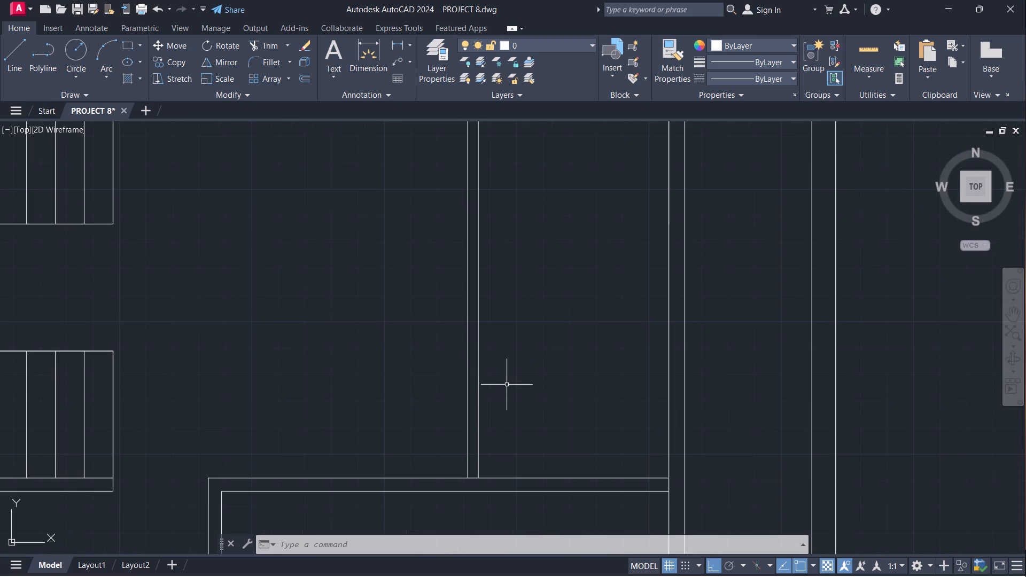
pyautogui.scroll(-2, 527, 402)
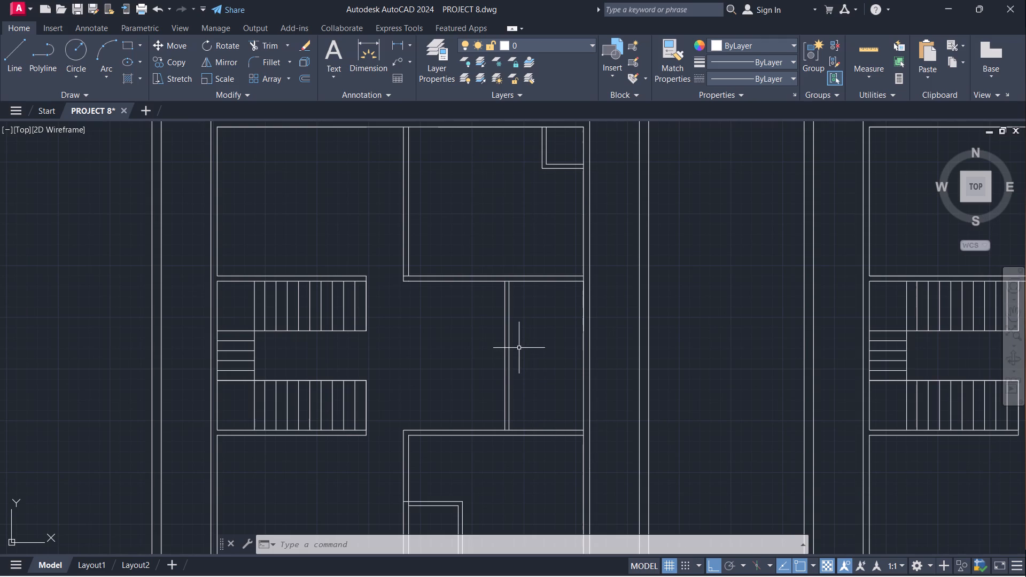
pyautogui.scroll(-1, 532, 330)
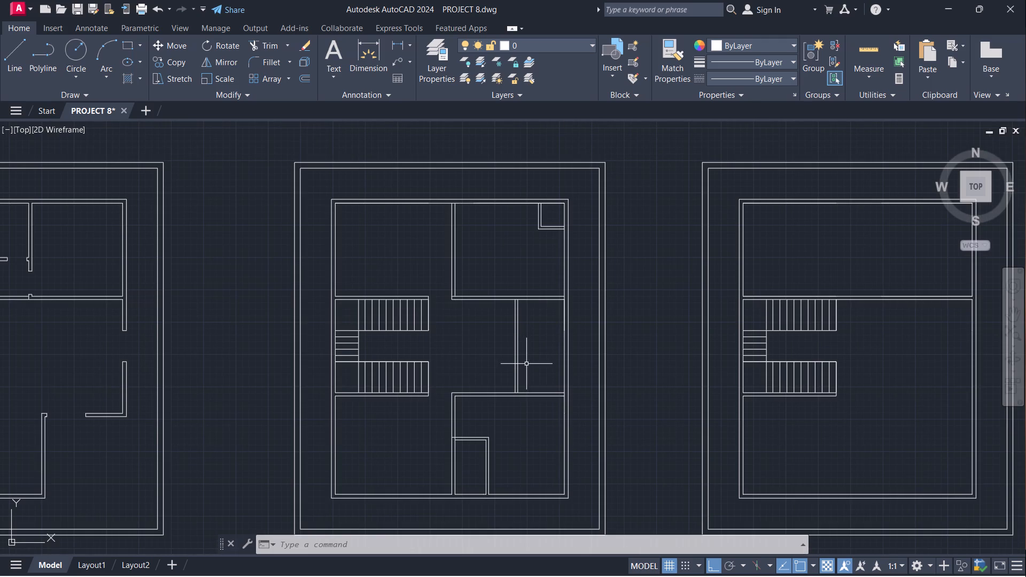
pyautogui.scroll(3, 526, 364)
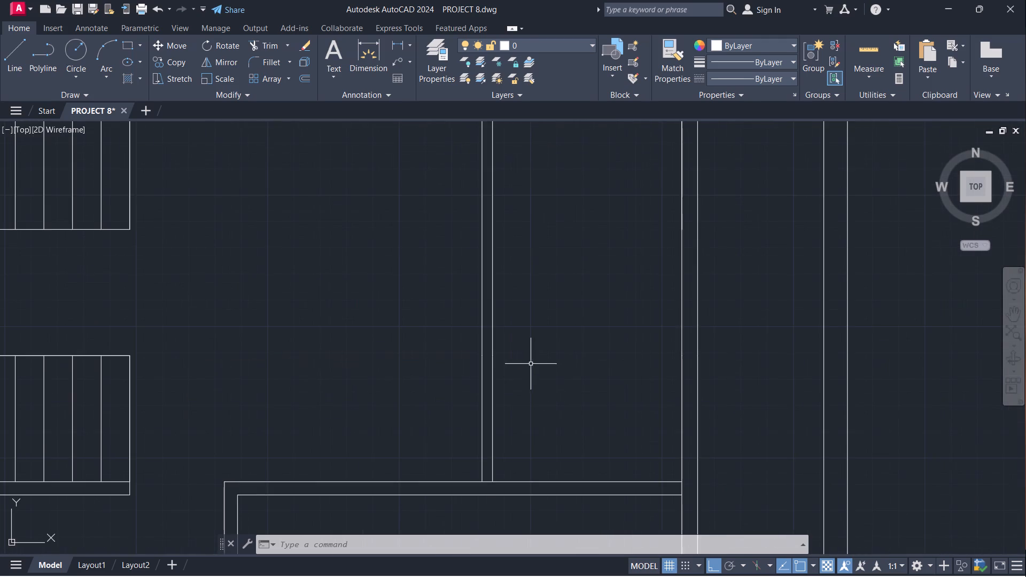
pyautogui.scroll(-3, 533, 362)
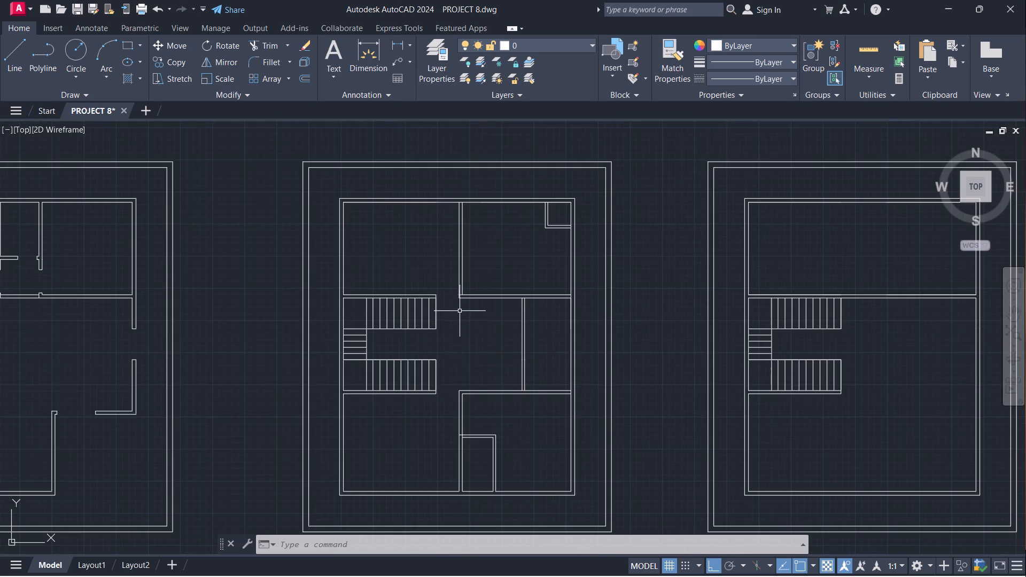
# Trim the short line crossing the wall thickness at the northeast room's southwest corner.
pyautogui.scroll(2, 461, 278)
pyautogui.scroll(-1, 507, 275)
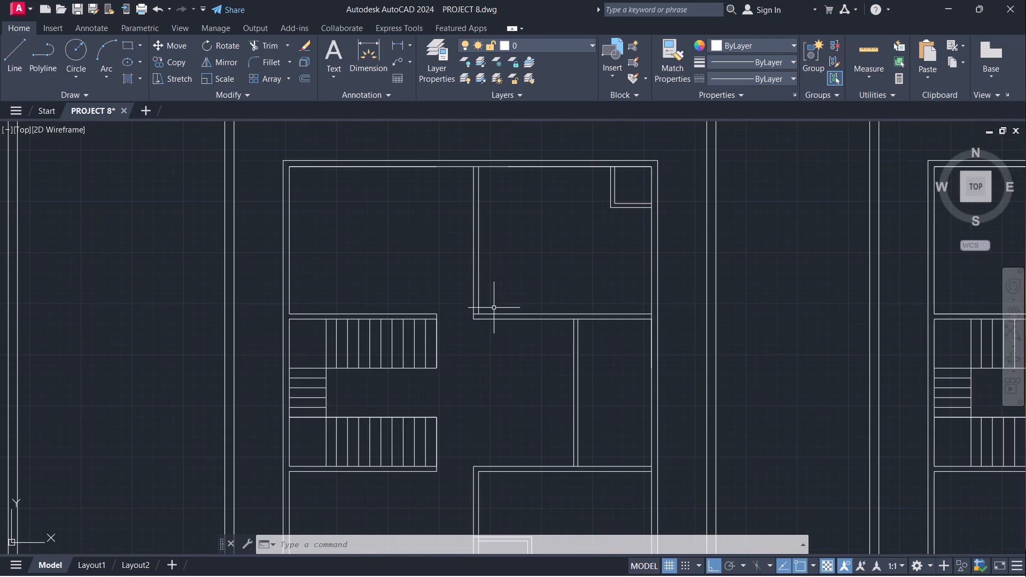
pyautogui.scroll(2, 475, 325)
pyautogui.write('tr')
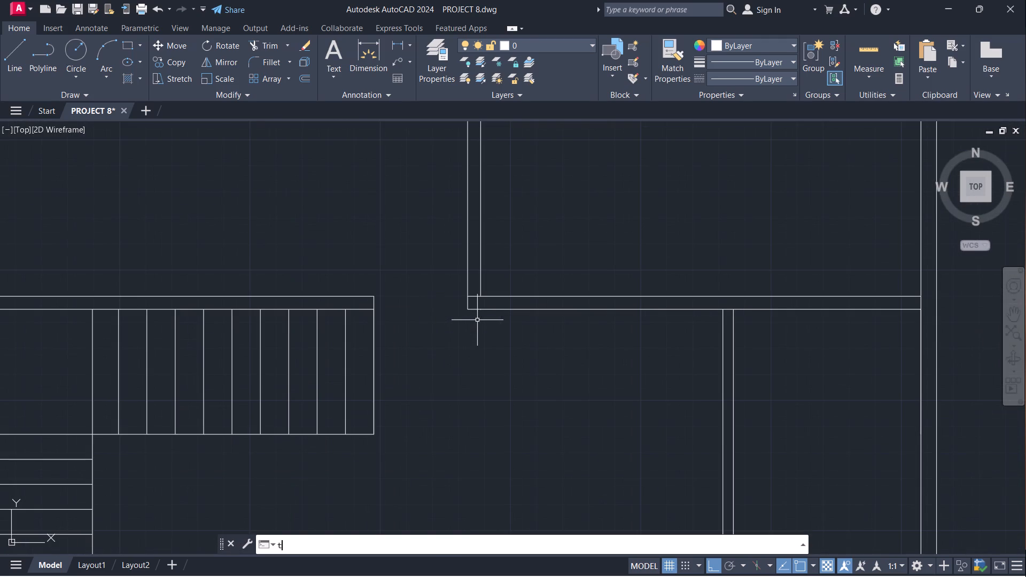
pyautogui.press('Return')
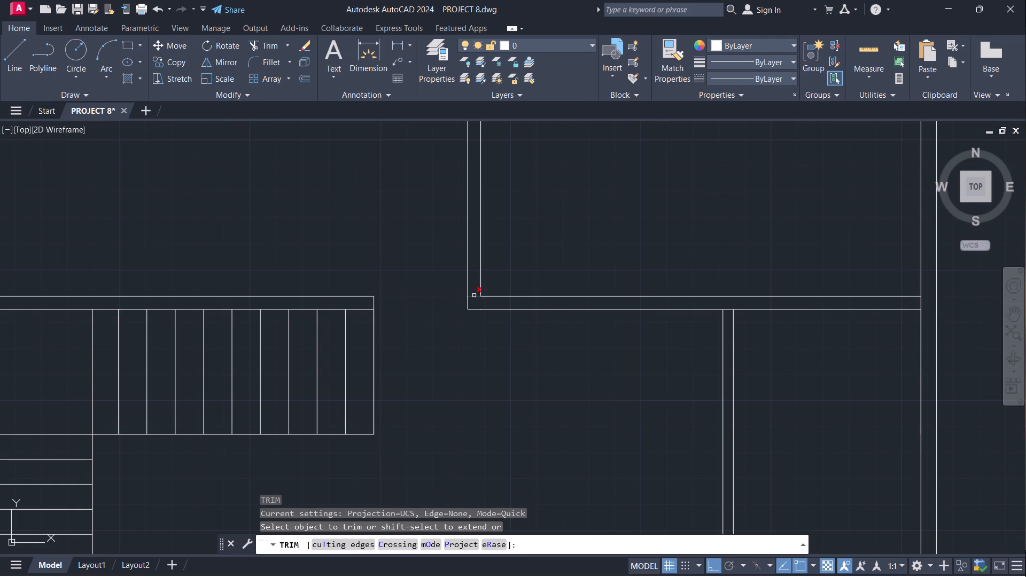
pyautogui.click(474, 295)
# Examine the middle plan's room layout, especially around the east central space and the southeast room.
pyautogui.scroll(-3, 451, 342)
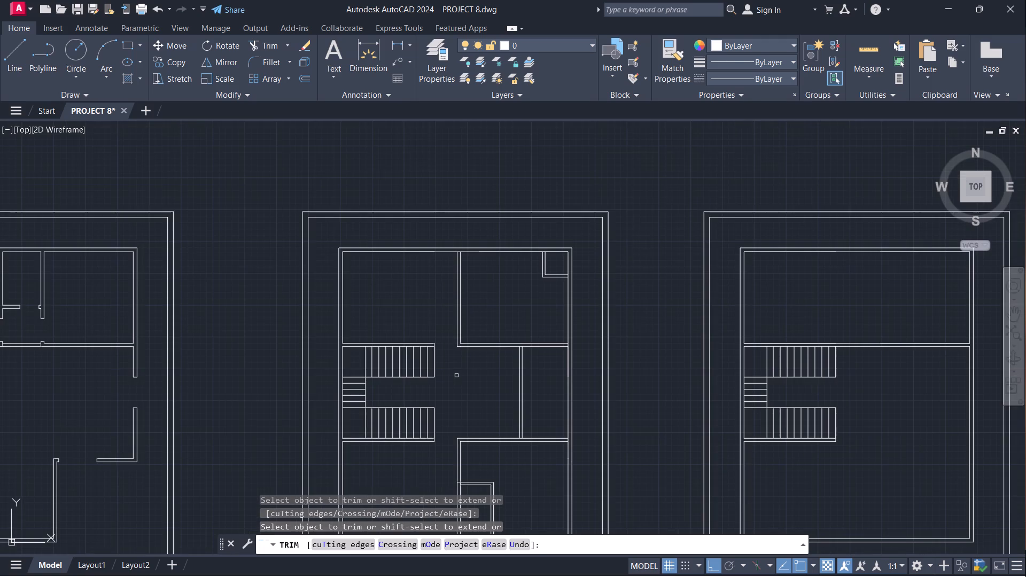
pyautogui.moveTo(476, 392); pyautogui.dragTo(448, 290, button='middle')
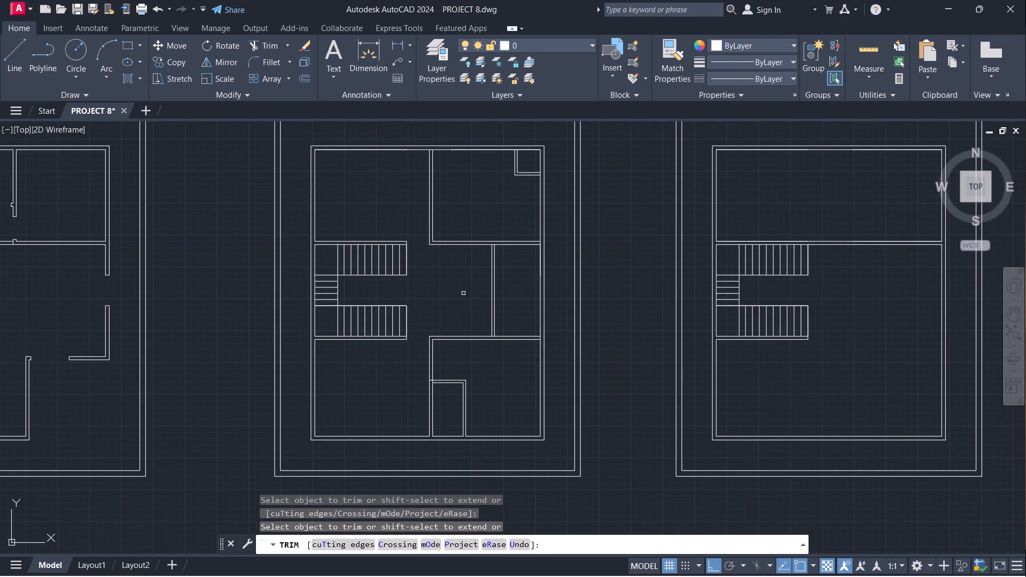
pyautogui.scroll(-1, 463, 293)
pyautogui.scroll(1, 456, 286)
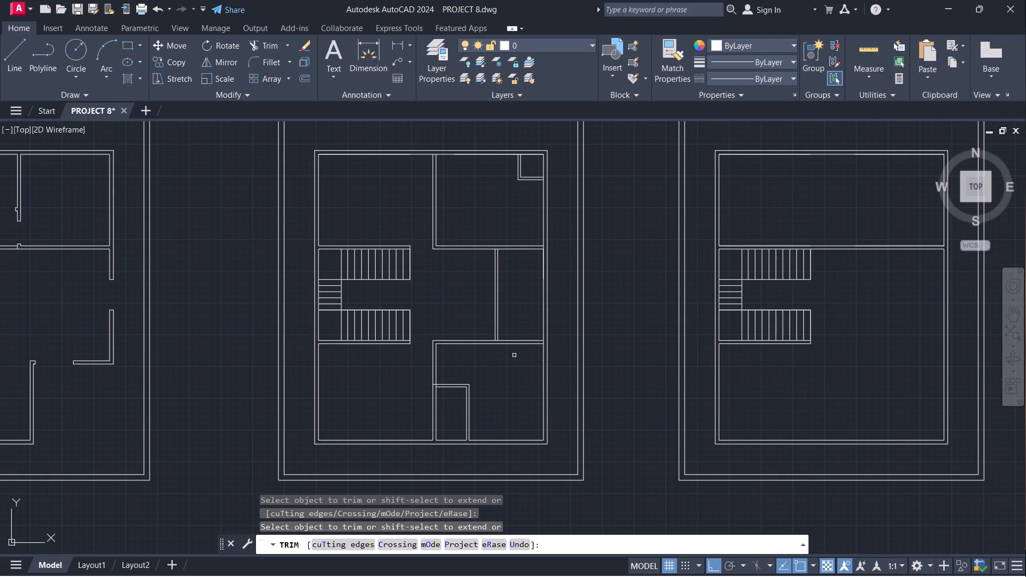
pyautogui.scroll(1, 504, 372)
pyautogui.moveTo(496, 357); pyautogui.dragTo(495, 357, button='middle')
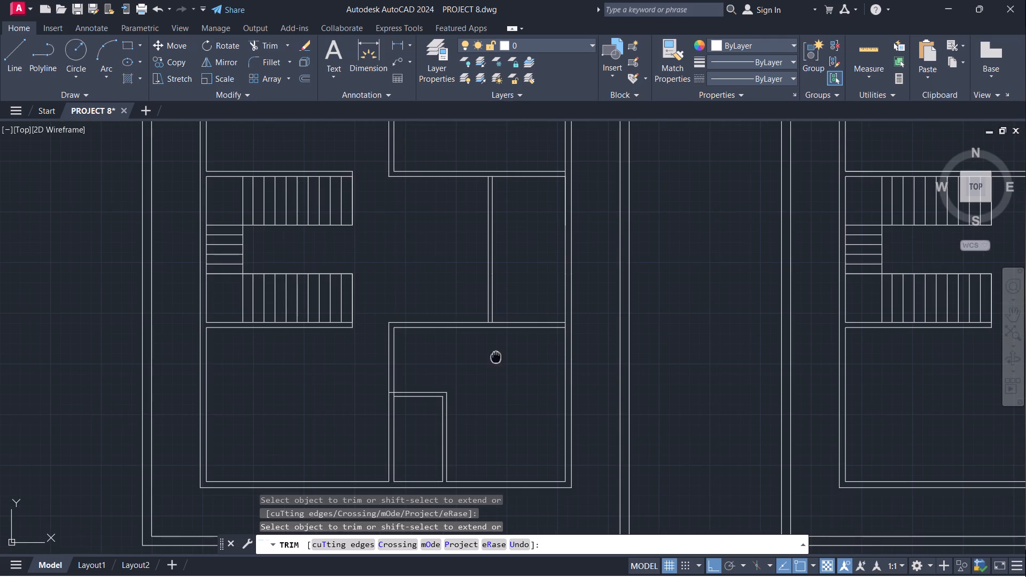
pyautogui.moveTo(495, 357); pyautogui.dragTo(441, 394, button='middle')
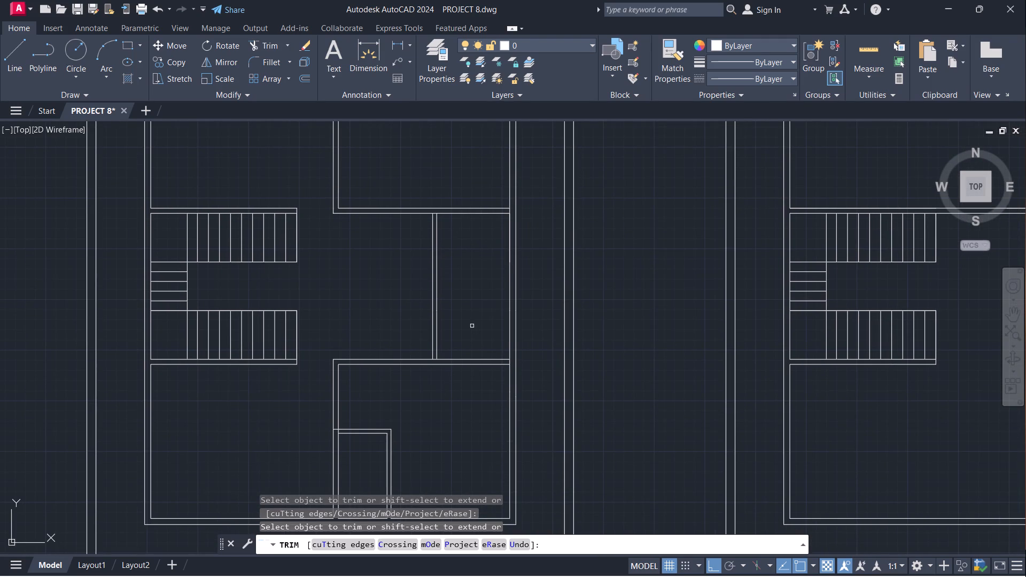
pyautogui.scroll(-1, 473, 318)
pyautogui.scroll(1, 410, 236)
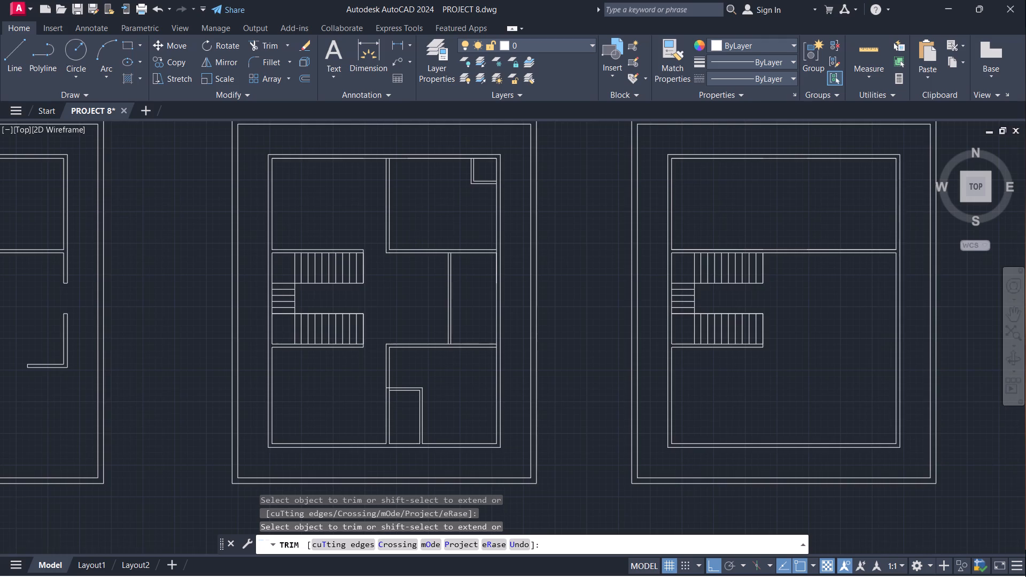
# Examine the middle plan's room layout and compare it with the neighbouring east and west plans.
pyautogui.scroll(1, 419, 232)
pyautogui.moveTo(436, 228); pyautogui.dragTo(436, 230, button='middle')
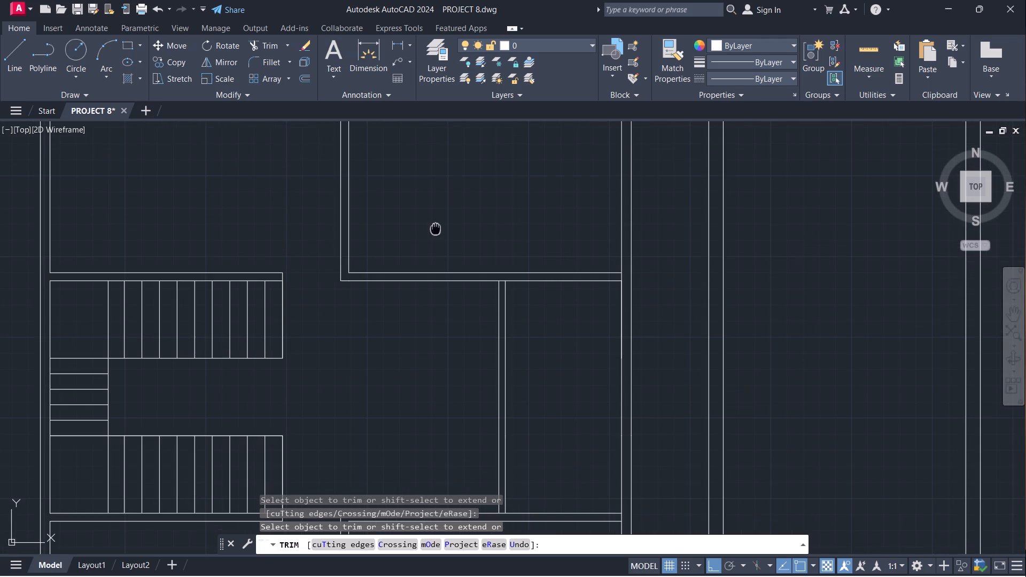
pyautogui.moveTo(436, 230); pyautogui.dragTo(395, 384, button='middle')
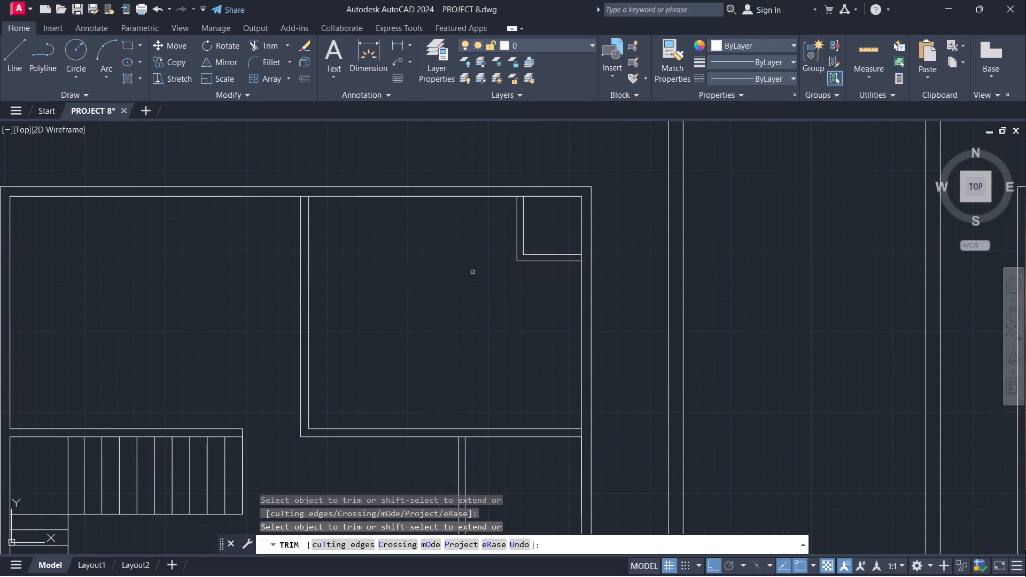
pyautogui.scroll(-1, 489, 280)
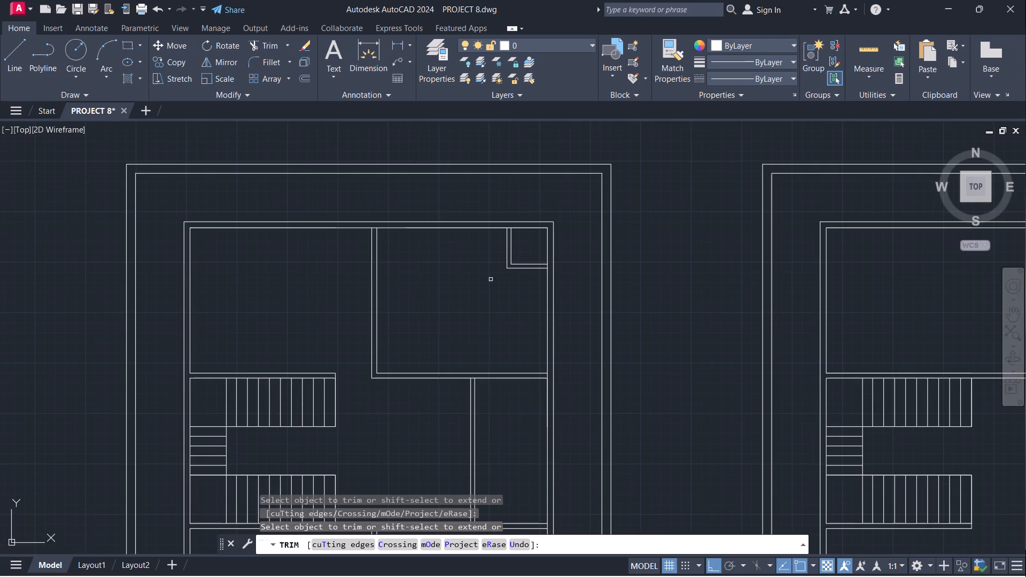
pyautogui.scroll(-3, 491, 279)
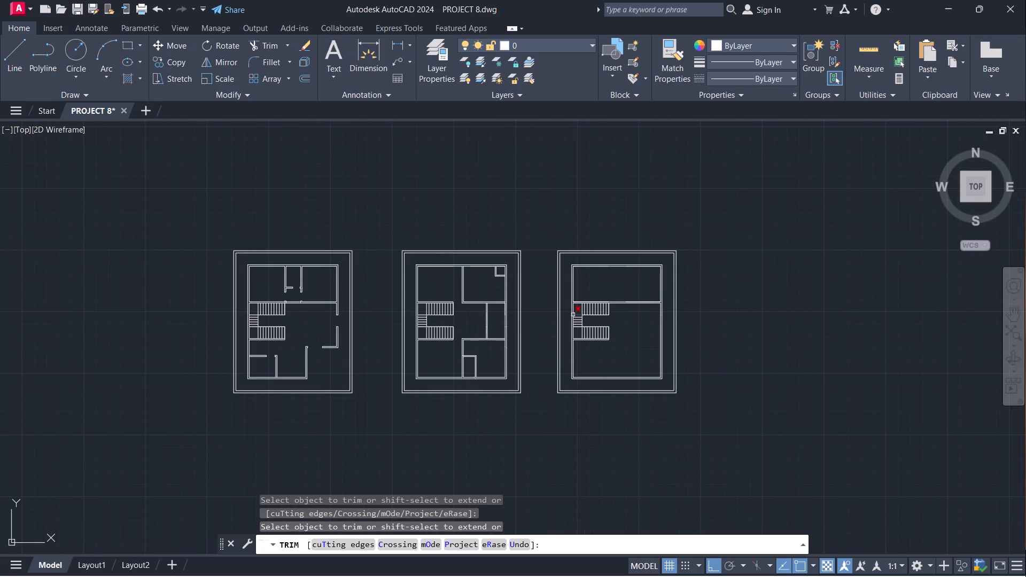
pyautogui.scroll(3, 542, 322)
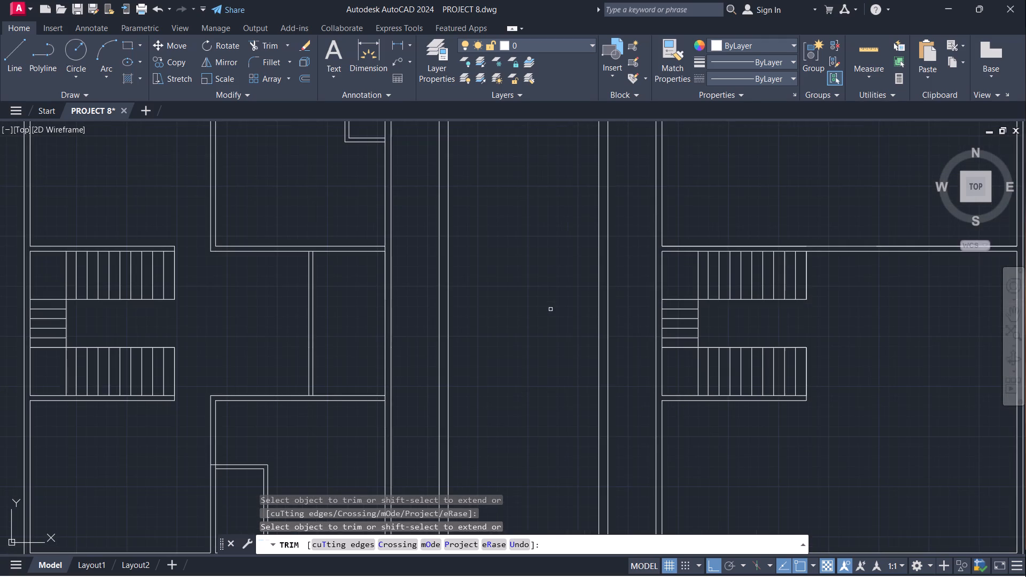
pyautogui.scroll(-1, 554, 306)
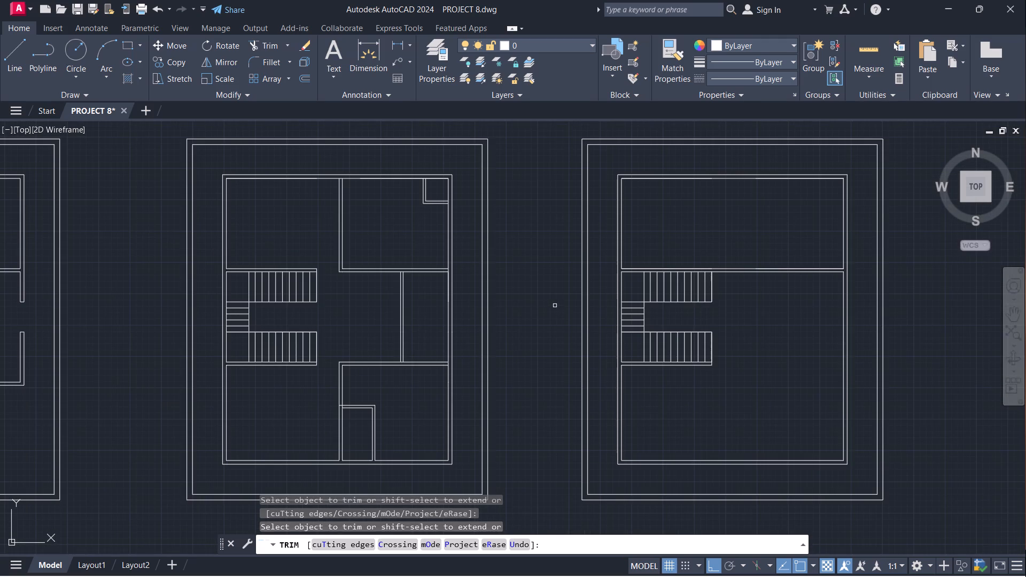
pyautogui.scroll(-1, 557, 303)
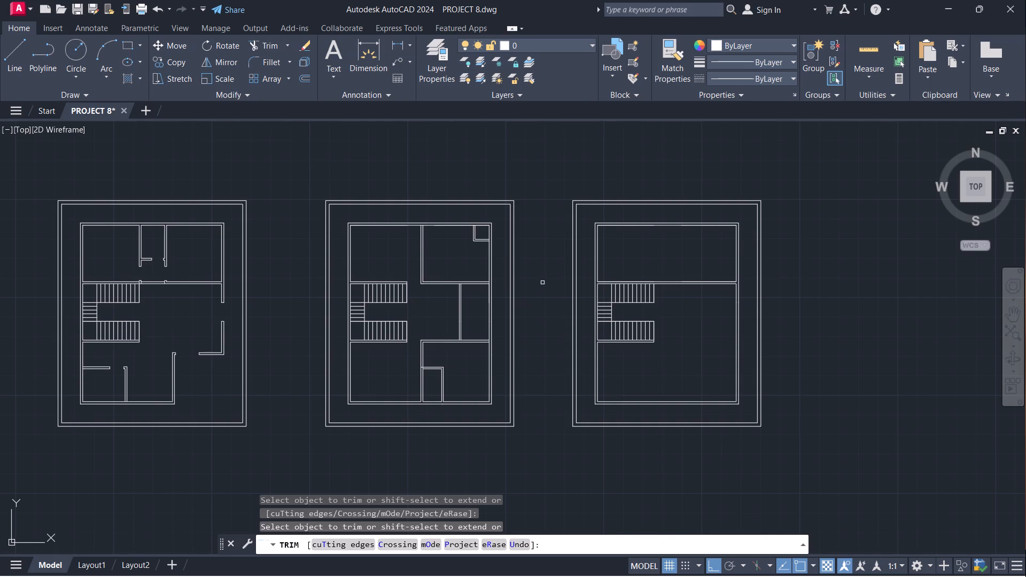
pyautogui.scroll(-1, 548, 274)
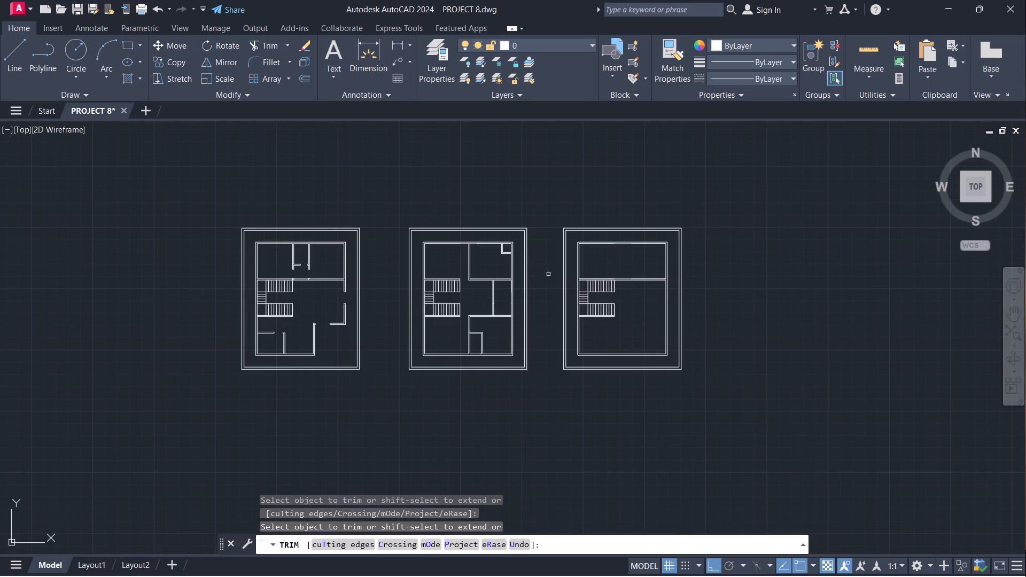
pyautogui.scroll(-1, 548, 274)
pyautogui.scroll(2, 548, 274)
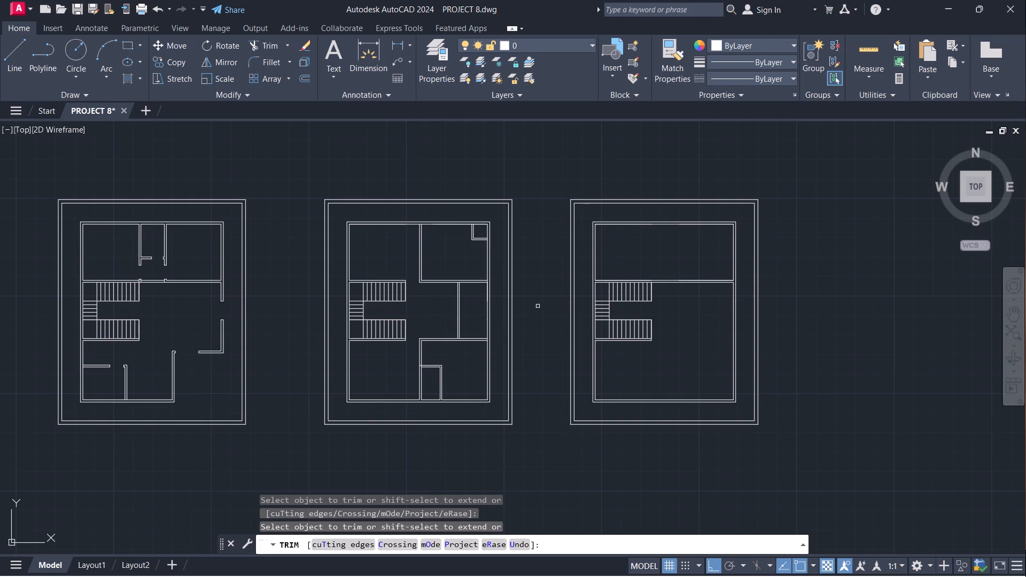
pyautogui.scroll(-1, 539, 306)
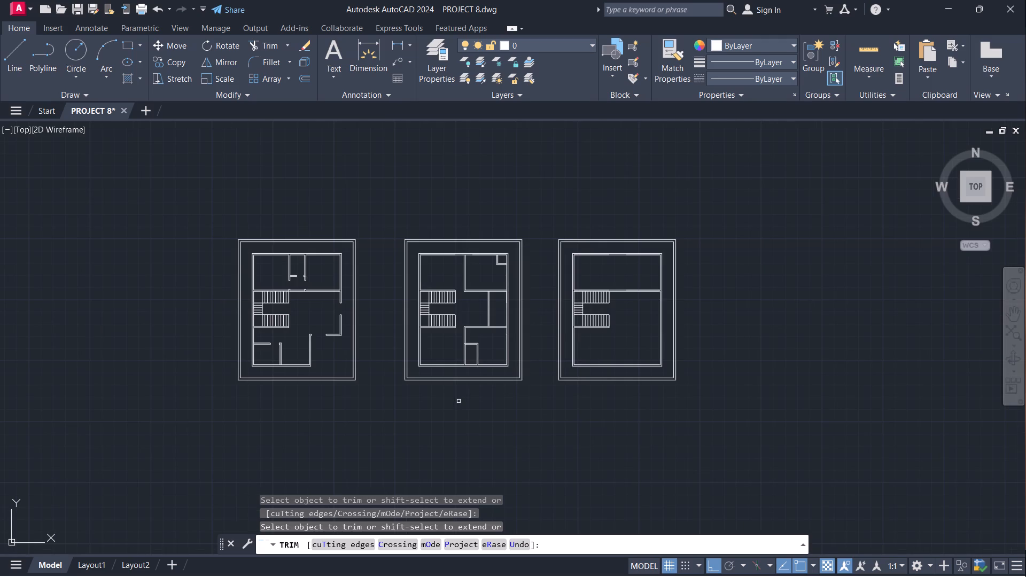
pyautogui.scroll(1, 458, 401)
pyautogui.scroll(-1, 464, 401)
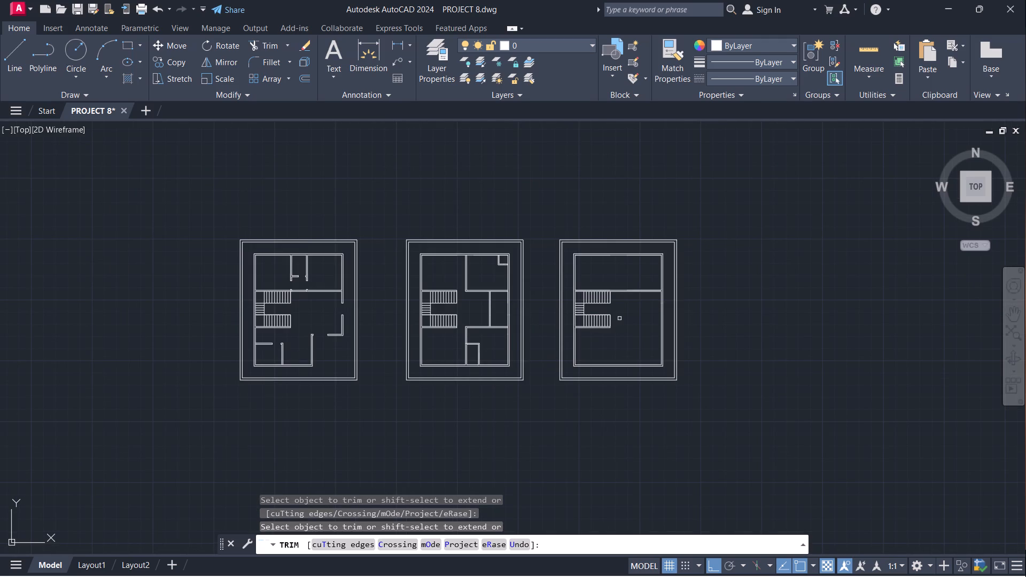
pyautogui.scroll(1, 616, 343)
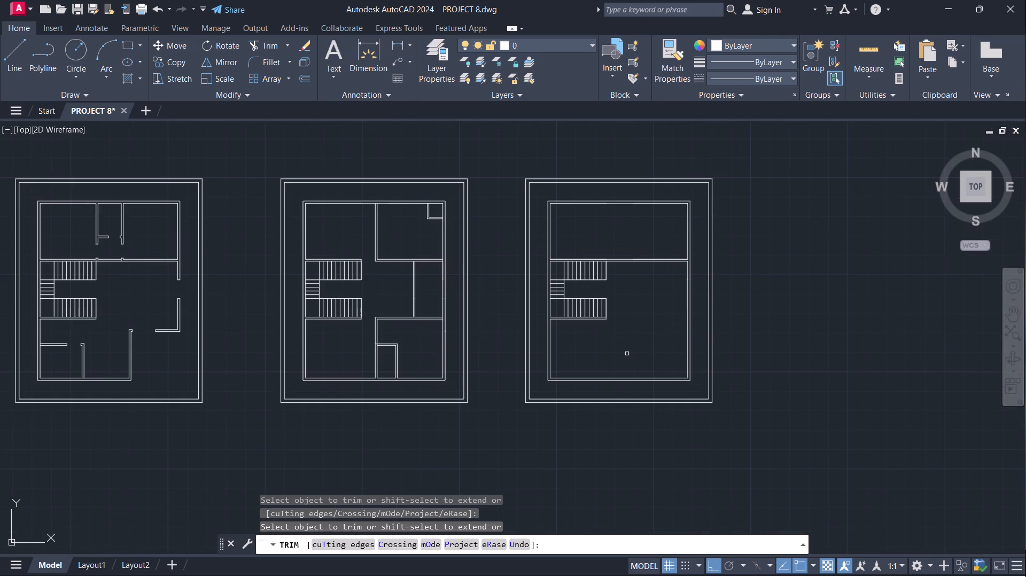
pyautogui.press('Escape')
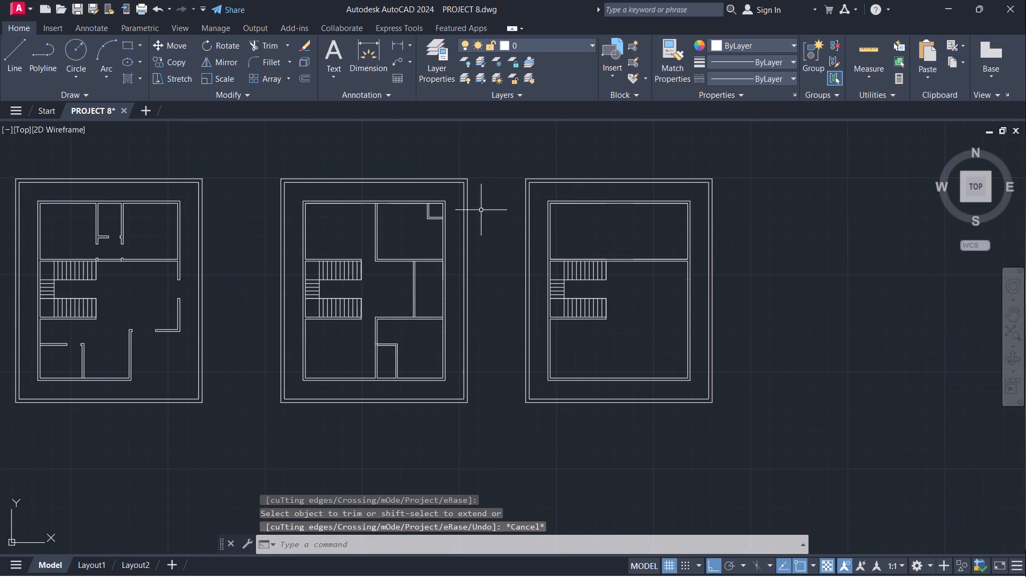
# Measure the middle plan's southwest room width along its south wall with a temporary linear dimension.
pyautogui.scroll(2, 427, 310)
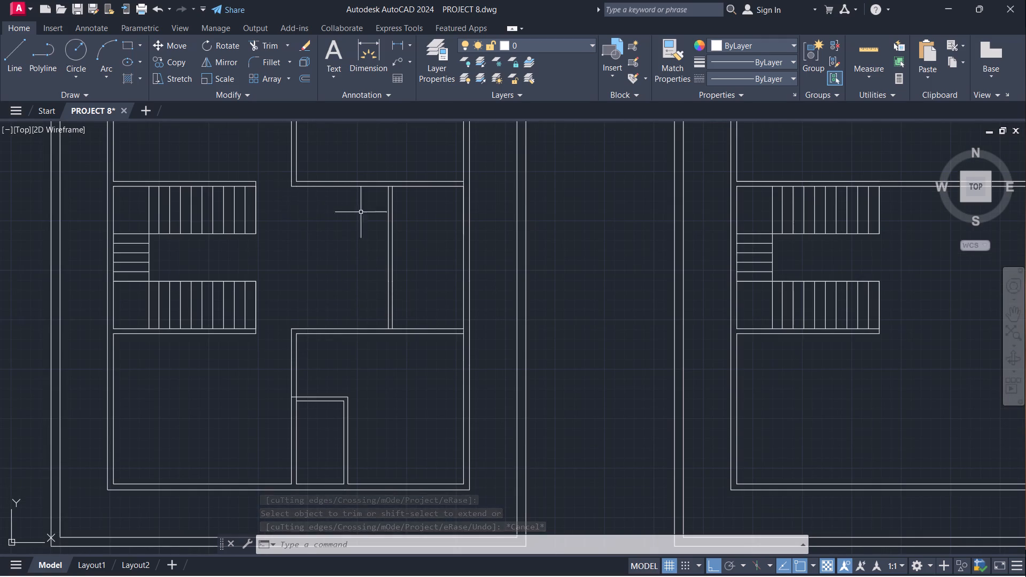
pyautogui.scroll(-1, 339, 284)
pyautogui.moveTo(330, 278); pyautogui.dragTo(416, 261, button='middle')
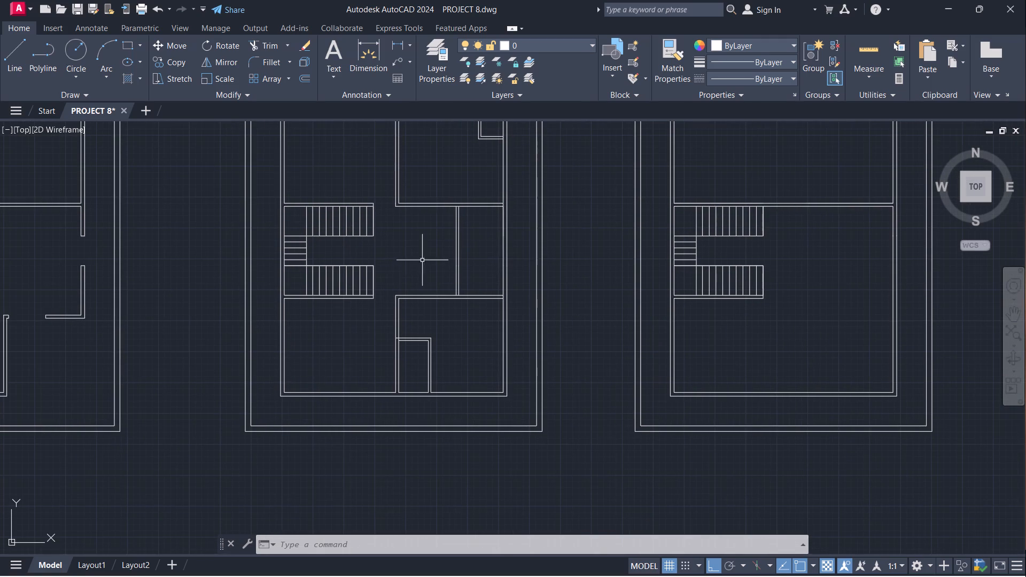
pyautogui.scroll(2, 320, 329)
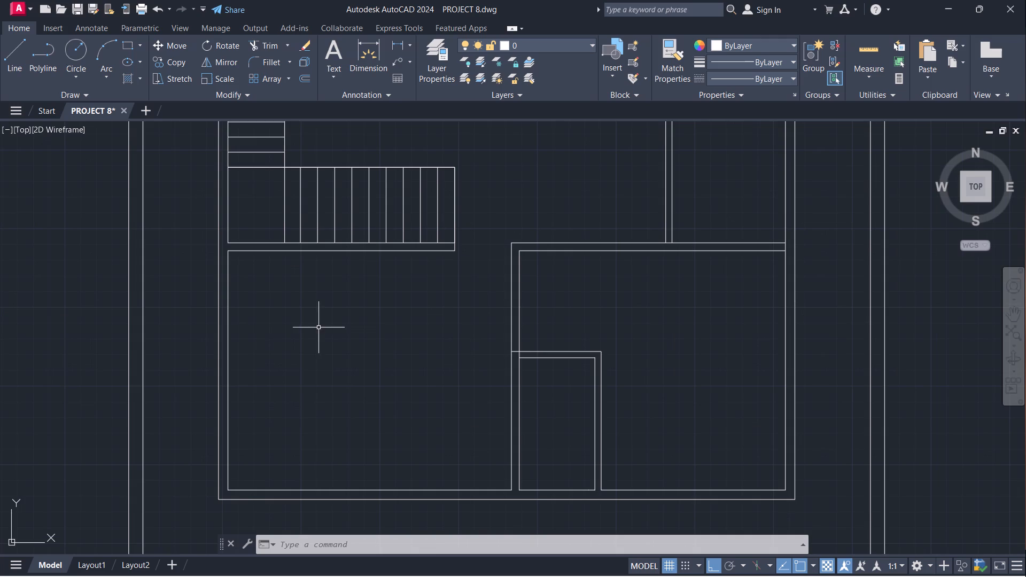
pyautogui.scroll(-2, 323, 319)
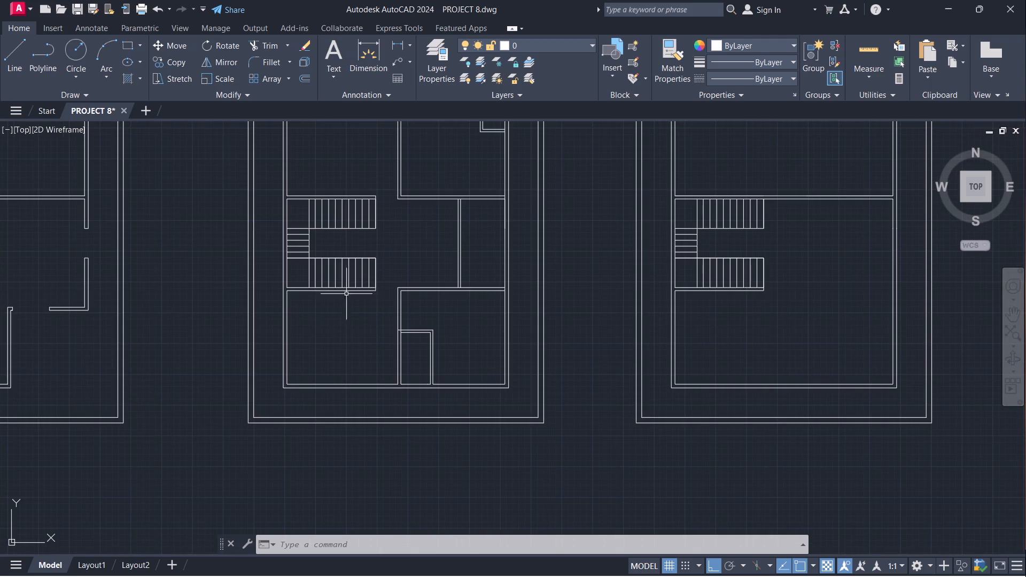
pyautogui.click(398, 44)
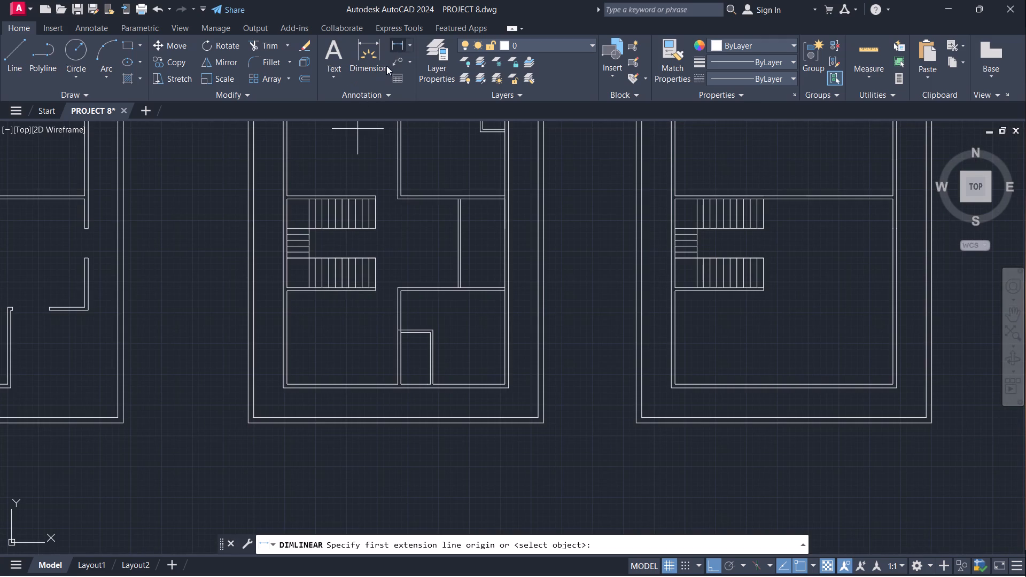
pyautogui.scroll(4, 288, 379)
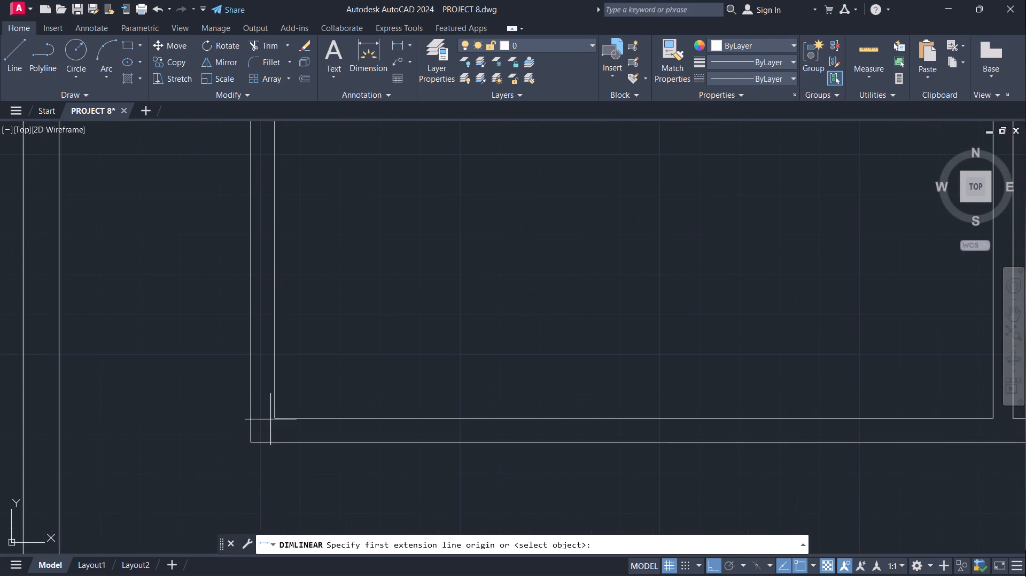
pyautogui.click(275, 416)
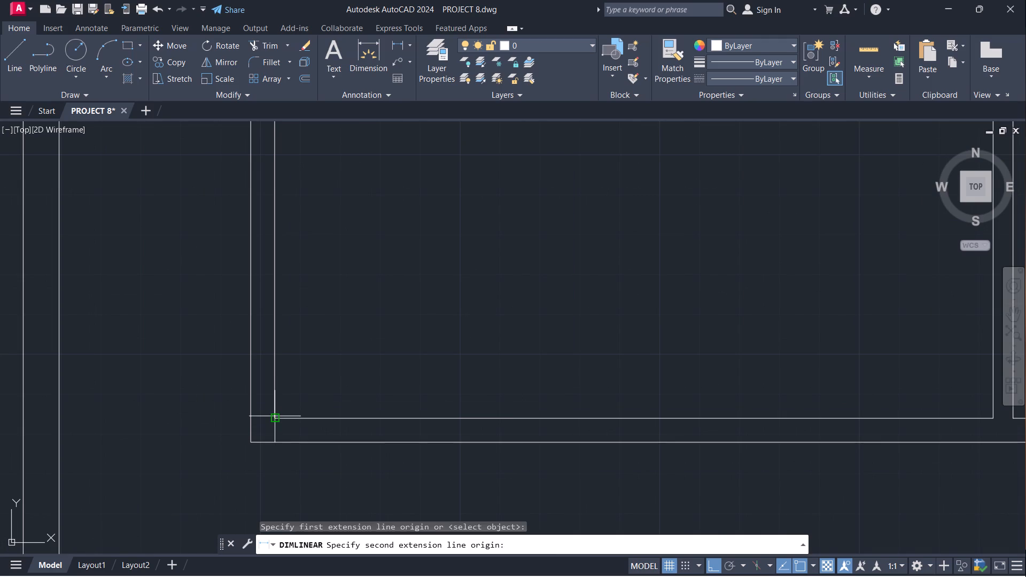
pyautogui.scroll(-4, 438, 315)
pyautogui.scroll(4, 517, 332)
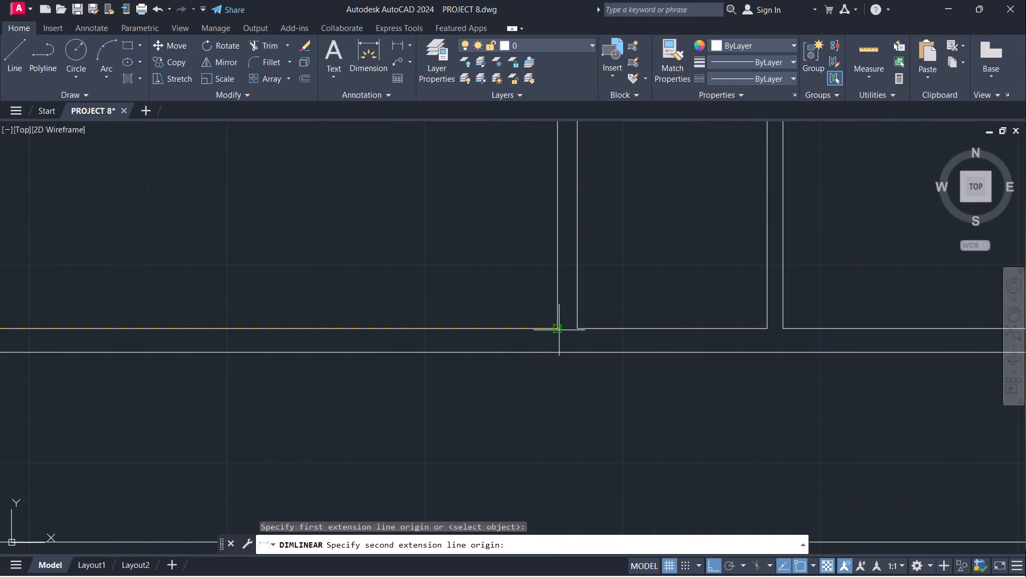
pyautogui.click(558, 328)
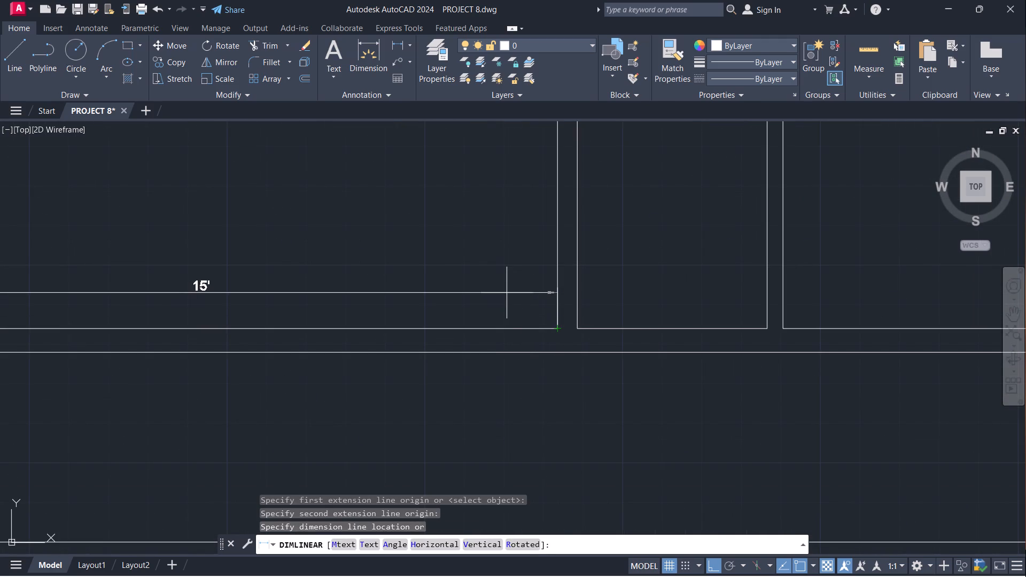
pyautogui.press('Escape')
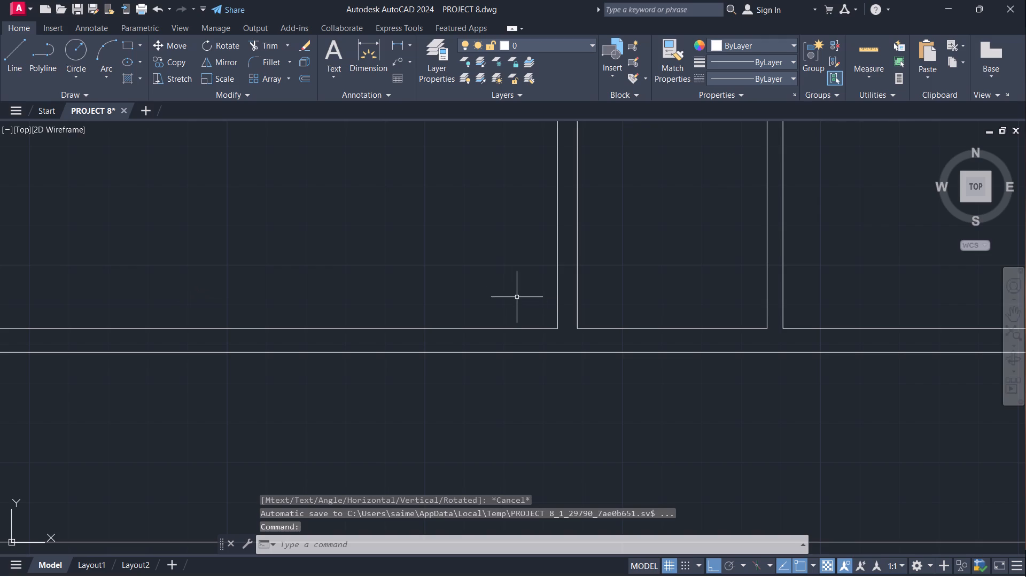
# Offset the inner face of the southwest room's west wall 4' east into the room.
pyautogui.scroll(-2, 515, 277)
pyautogui.scroll(-1, 450, 259)
pyautogui.moveTo(449, 246); pyautogui.dragTo(445, 303, button='middle')
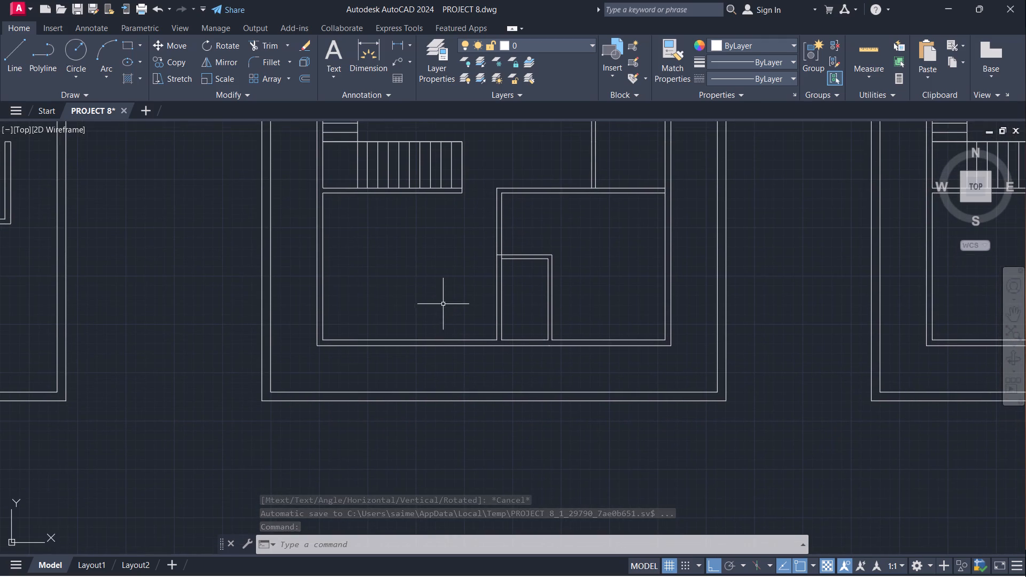
pyautogui.press('Escape')
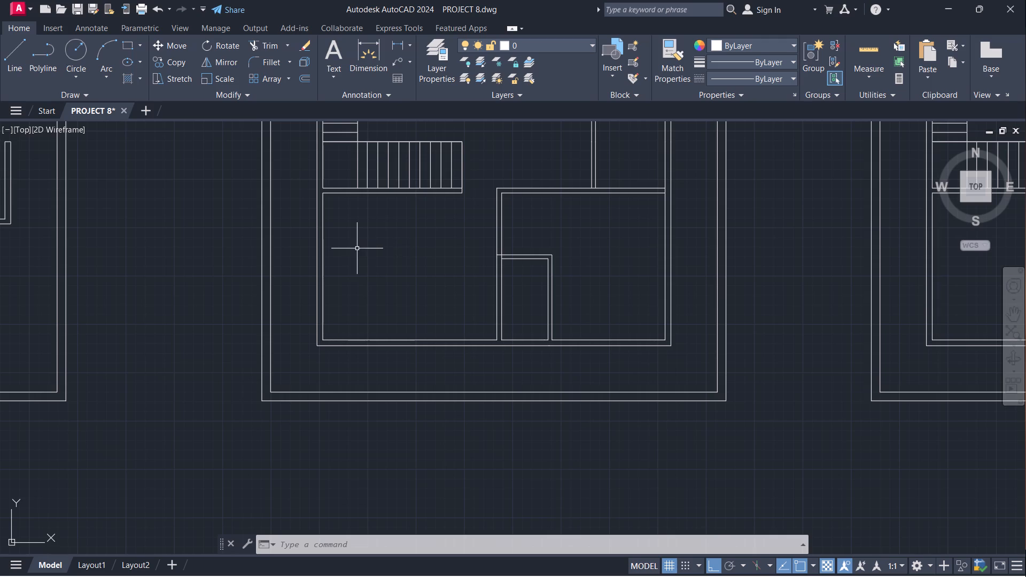
pyautogui.press('o')
pyautogui.press('Return')
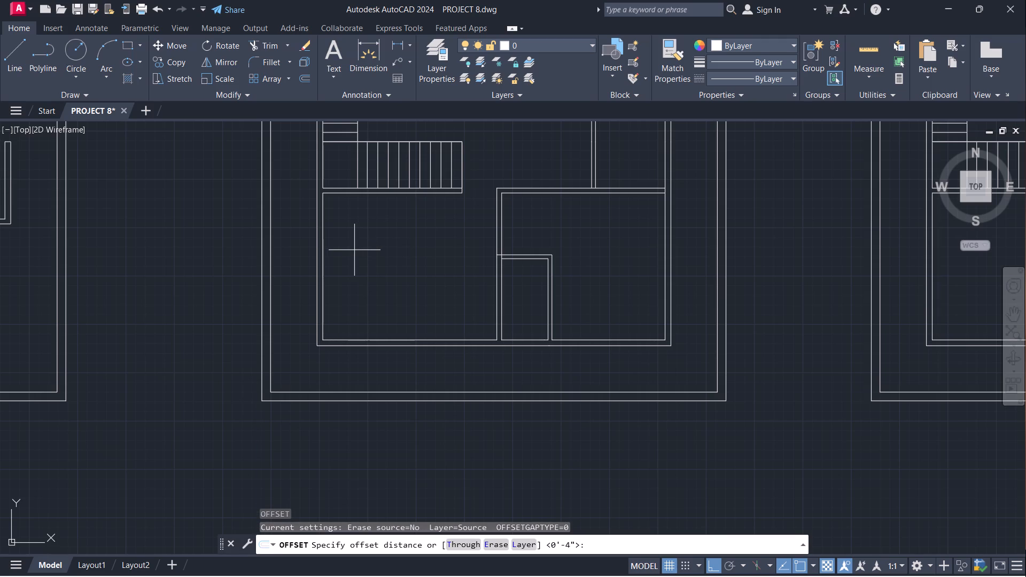
pyautogui.click(325, 260)
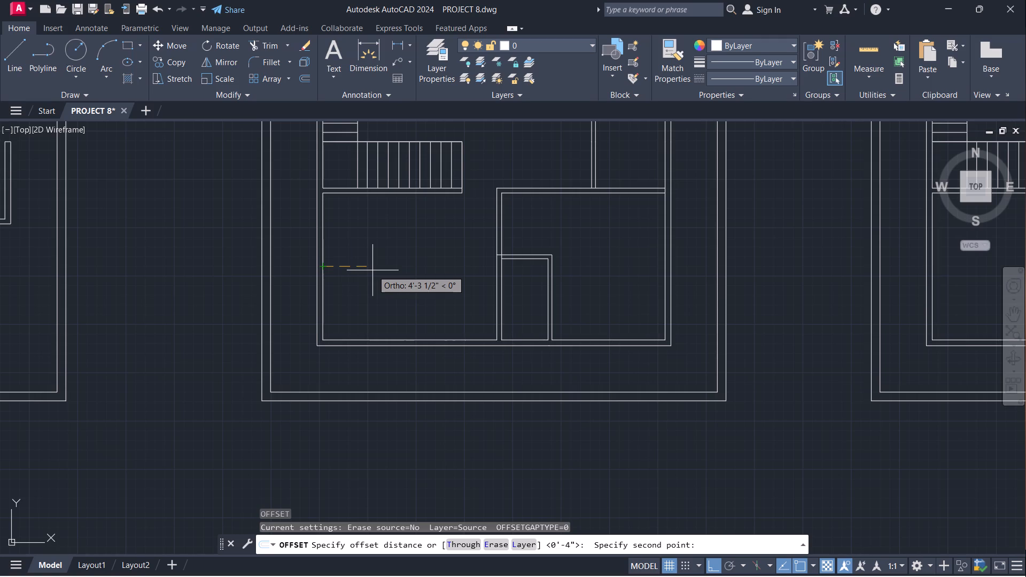
pyautogui.press('4')
pyautogui.press("'")
pyautogui.press('Return')
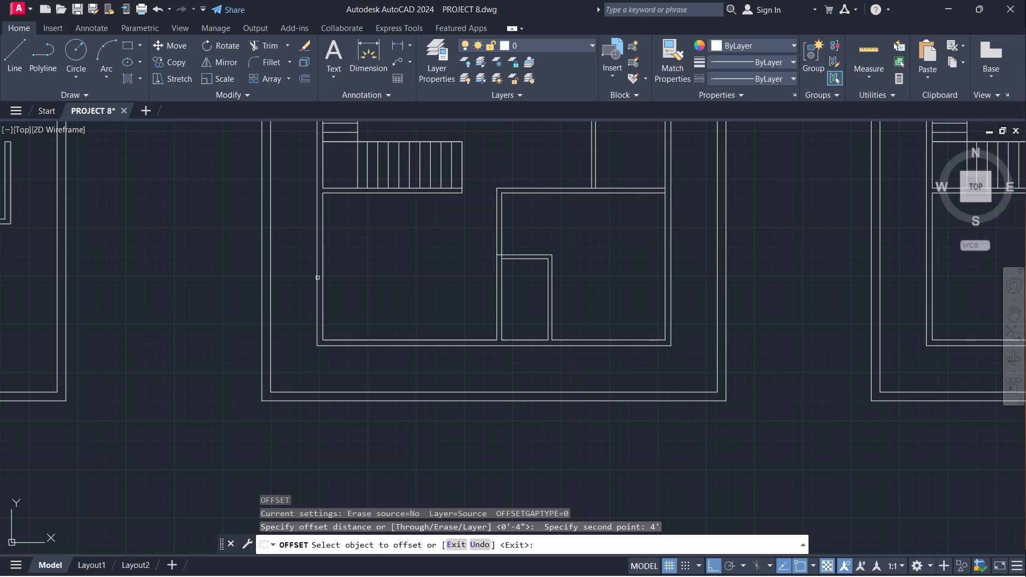
pyautogui.moveTo(321, 278); pyautogui.dragTo(327, 278)
pyautogui.click(387, 276)
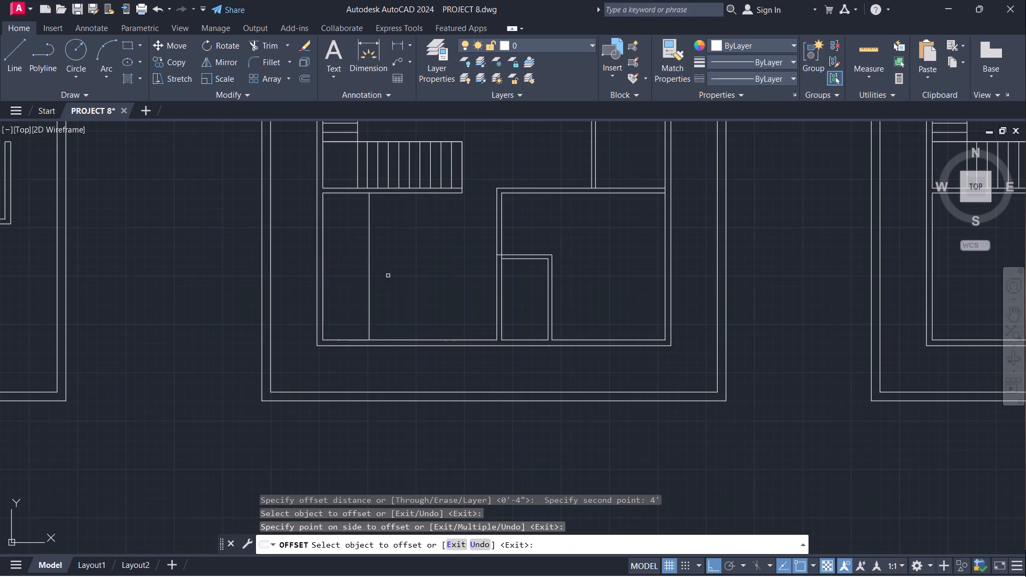
pyautogui.press('space')
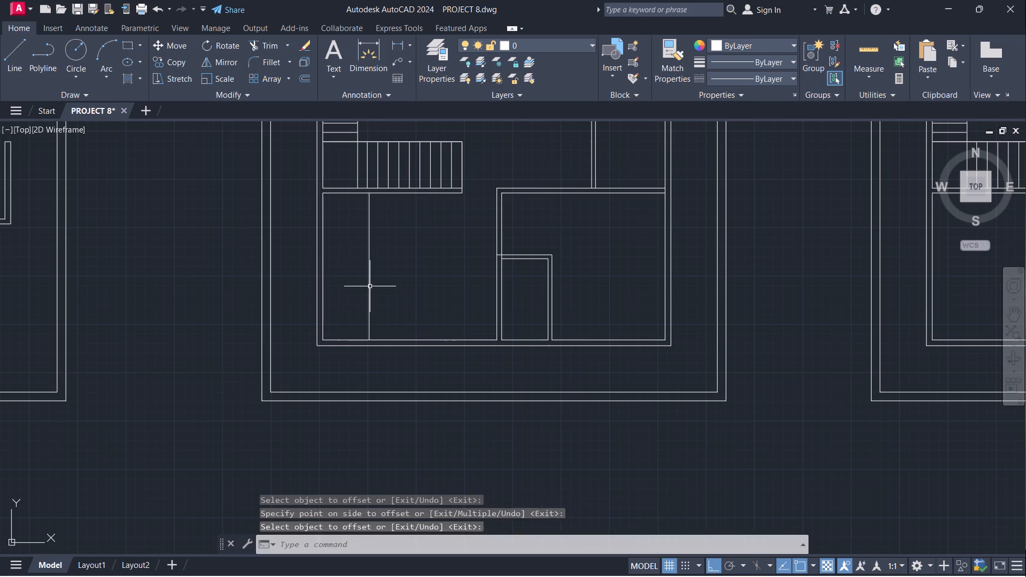
# Offset the new partition line in the southwest room 4" east to give the wall its thickness.
pyautogui.press('space')
pyautogui.click(370, 286)
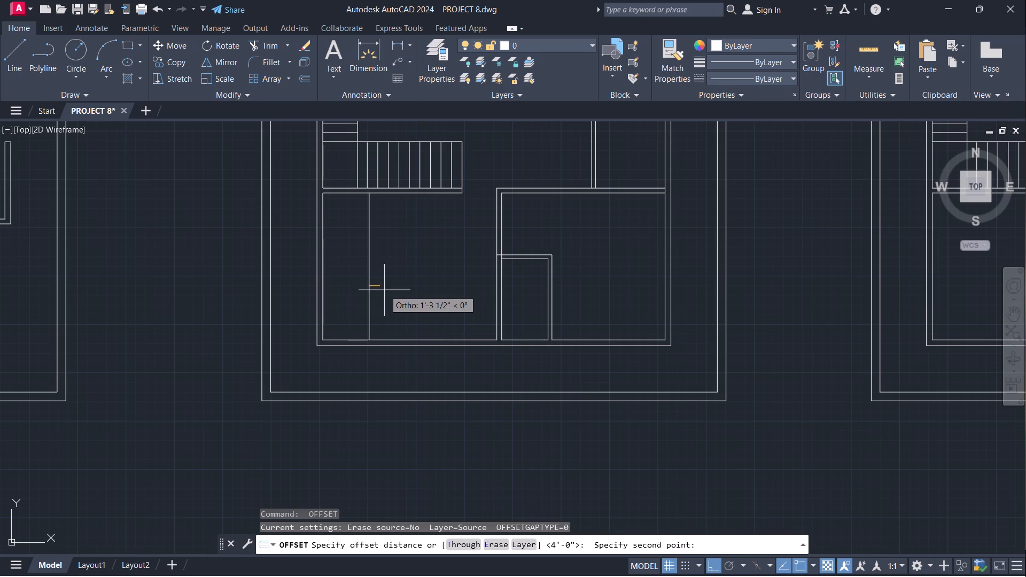
pyautogui.press('4')
pyautogui.press('Return')
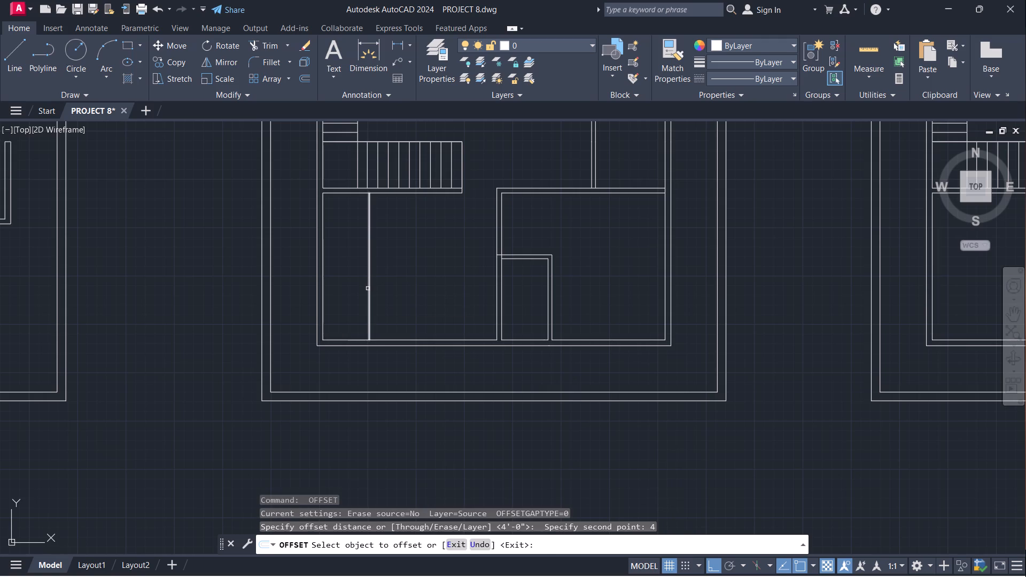
pyautogui.click(370, 289)
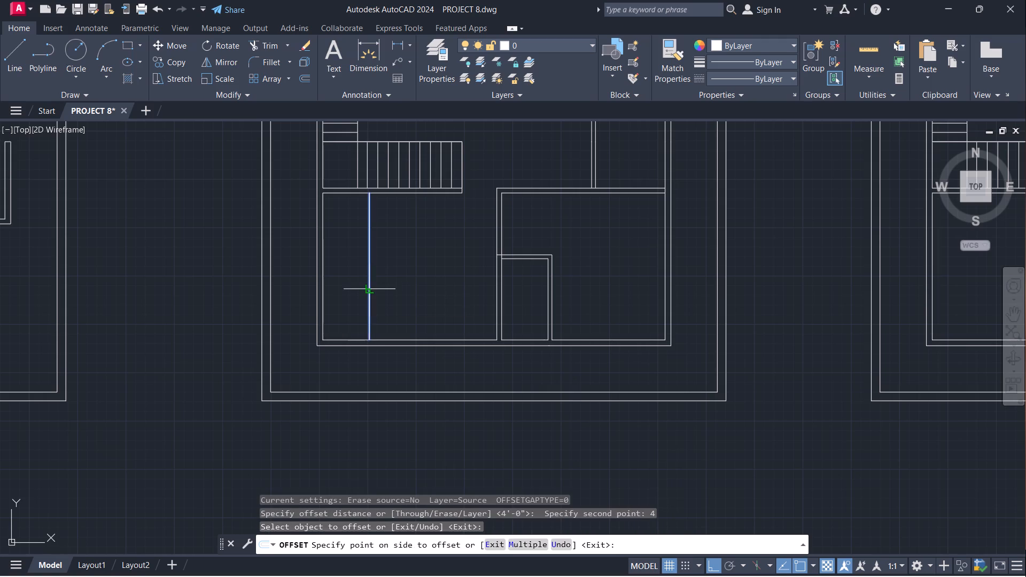
pyautogui.click(385, 288)
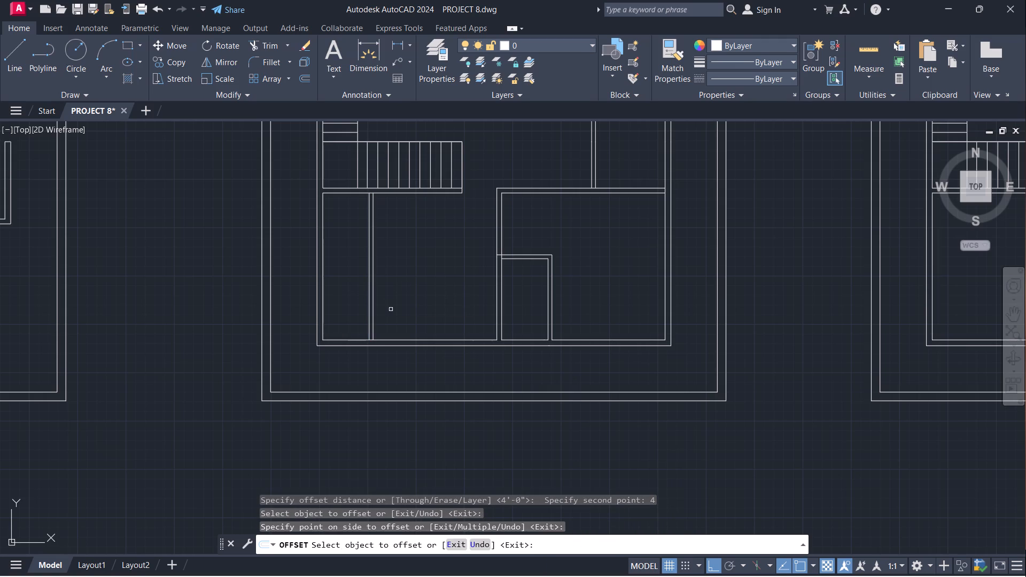
pyautogui.scroll(2, 393, 313)
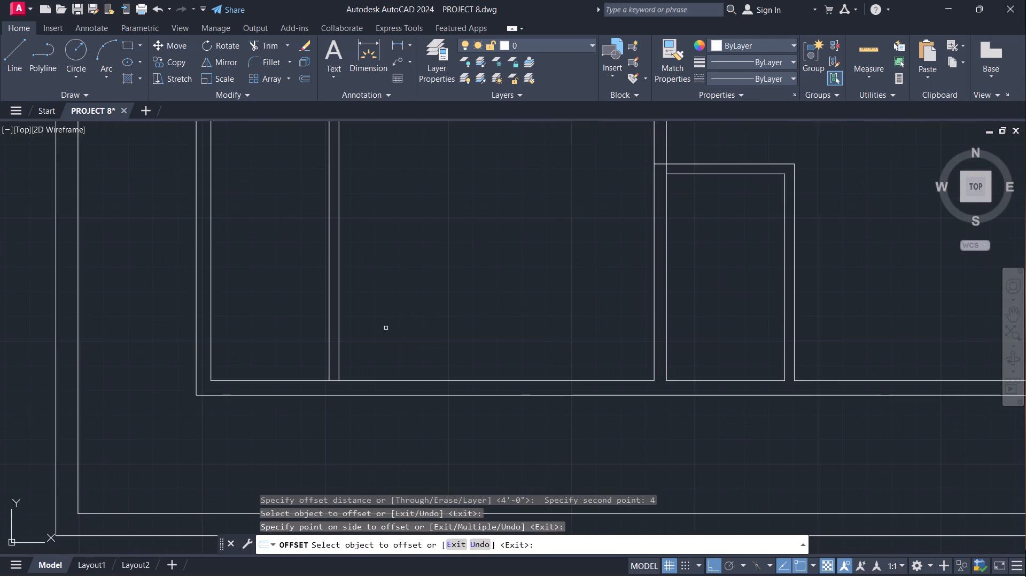
pyautogui.press('Escape')
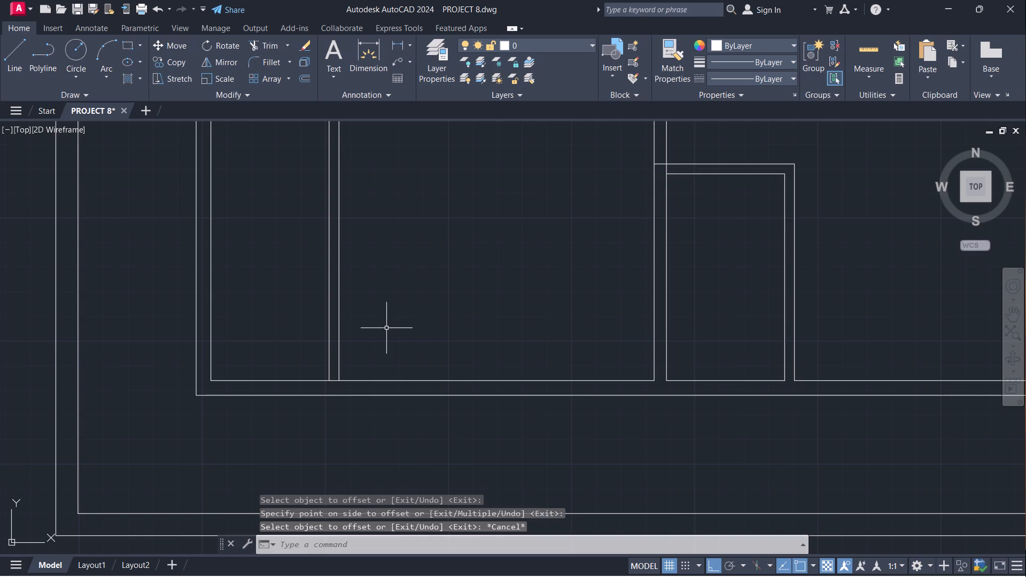
# Offset the inner face of the southwest room's south wall 7' north into the room.
pyautogui.press('o')
pyautogui.press('Return')
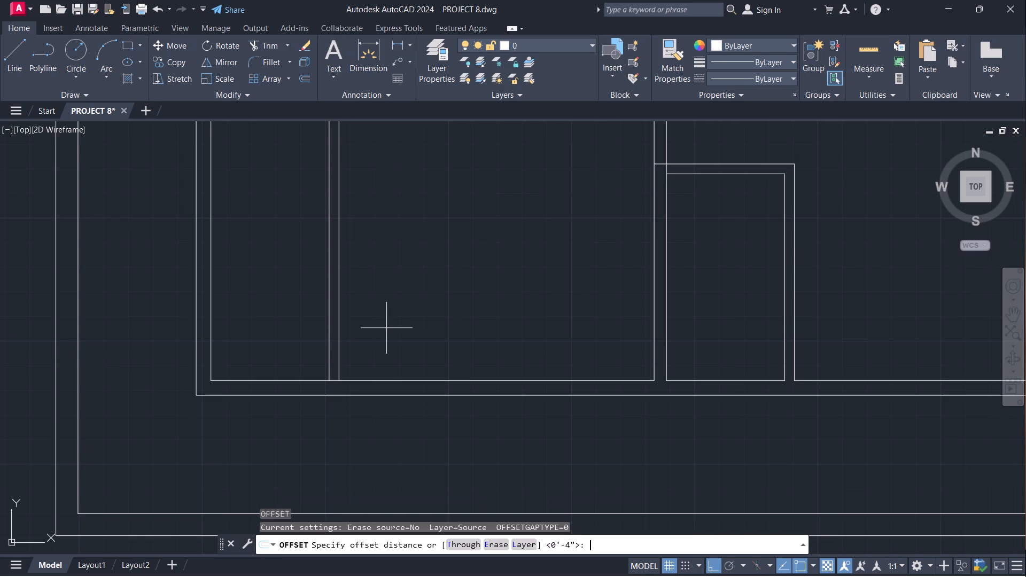
pyautogui.click(298, 380)
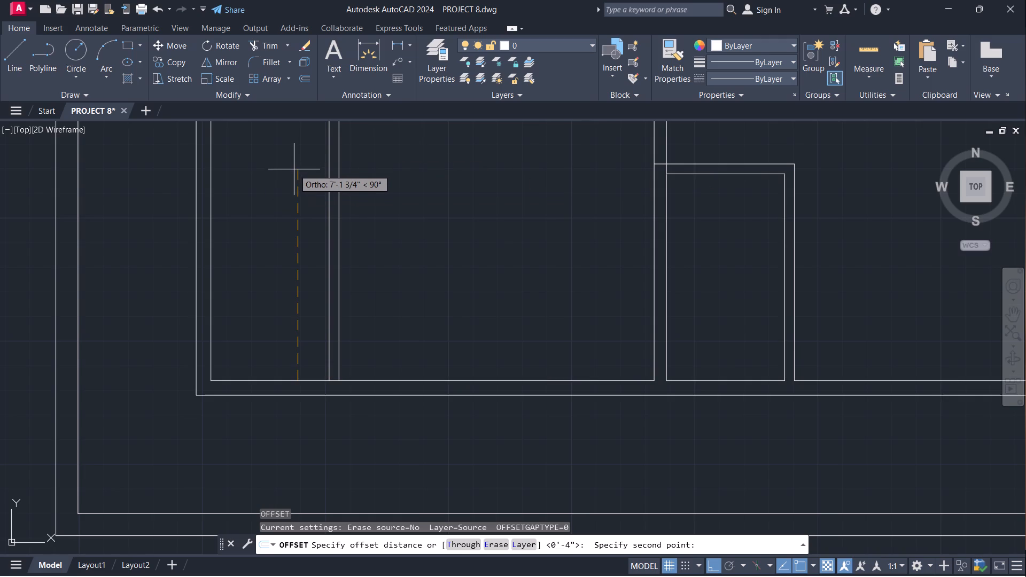
pyautogui.write("7'")
pyautogui.press('Return')
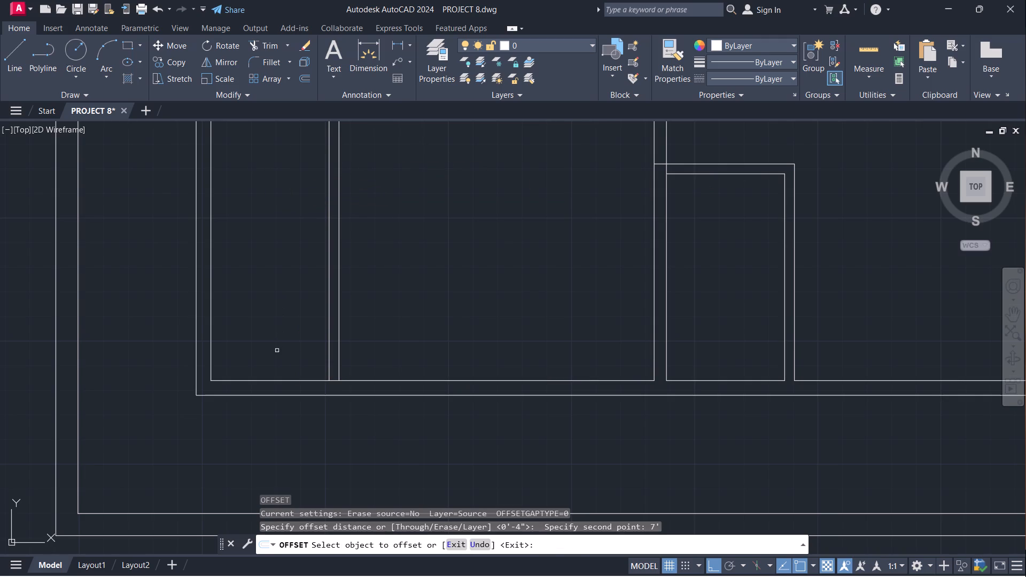
pyautogui.moveTo(274, 380); pyautogui.dragTo(278, 376)
pyautogui.click(298, 191)
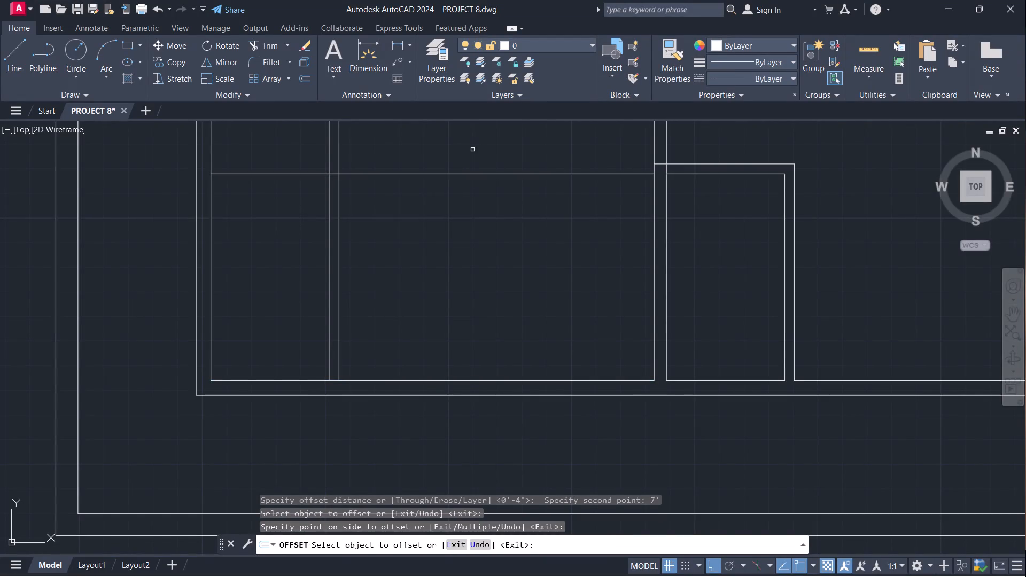
# Trim the new east-west line where it runs east past the southwest room's 4" partition.
pyautogui.scroll(1, 471, 152)
pyautogui.moveTo(470, 157); pyautogui.dragTo(481, 160, button='middle')
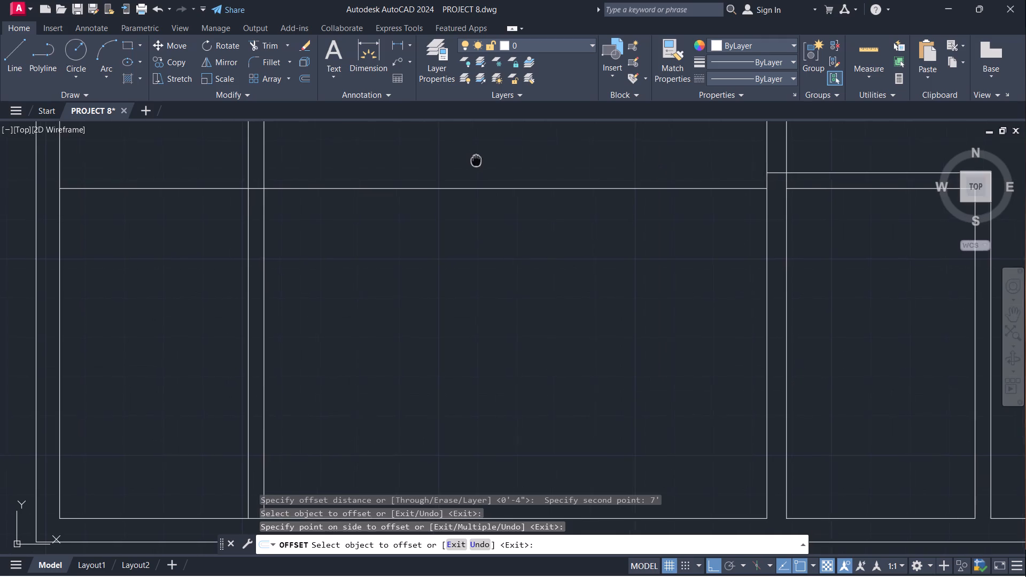
pyautogui.moveTo(481, 160); pyautogui.dragTo(511, 169, button='middle')
pyautogui.write('tr')
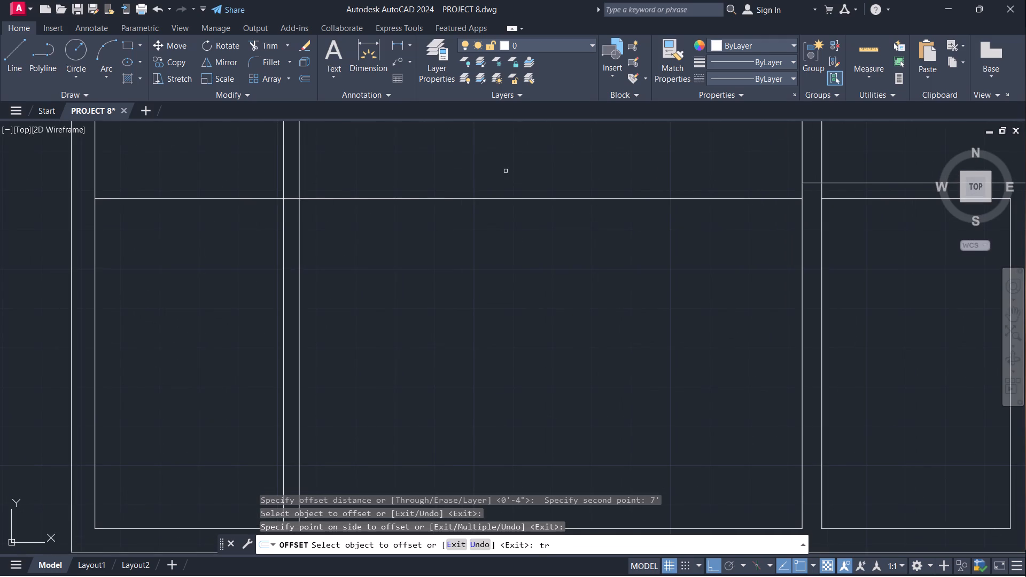
pyautogui.press('Escape')
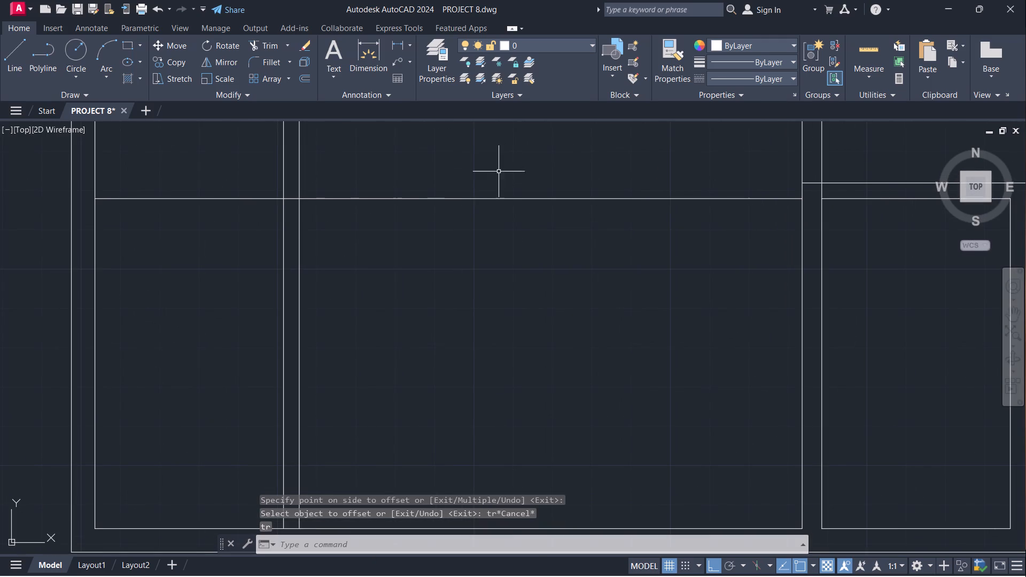
pyautogui.write('tr')
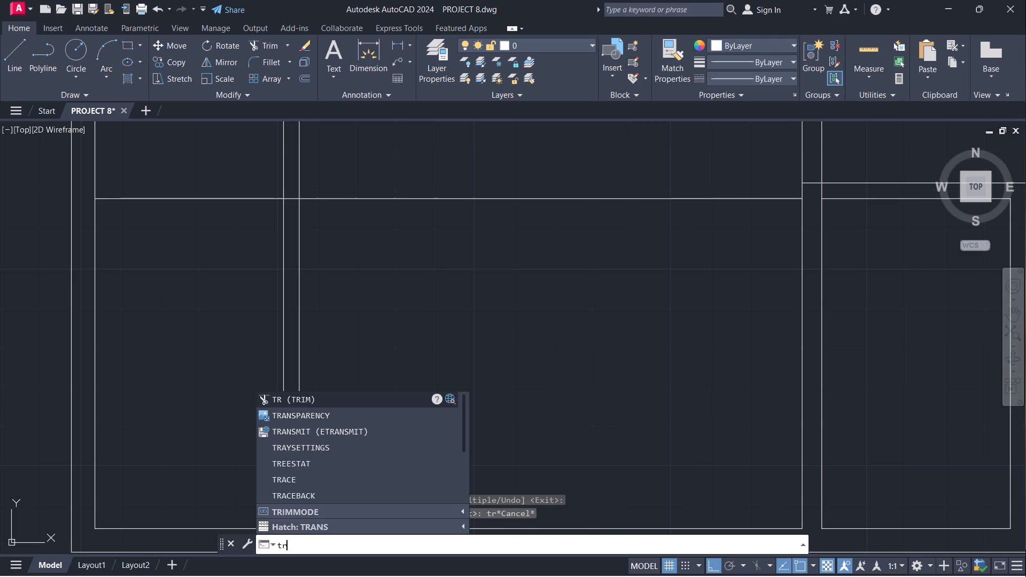
pyautogui.press('Return')
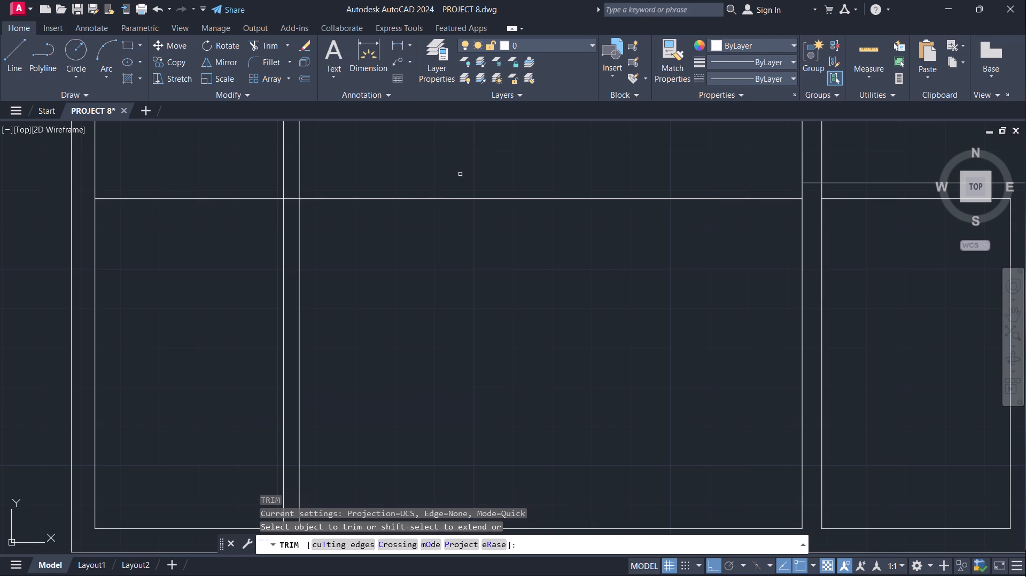
pyautogui.click(451, 197)
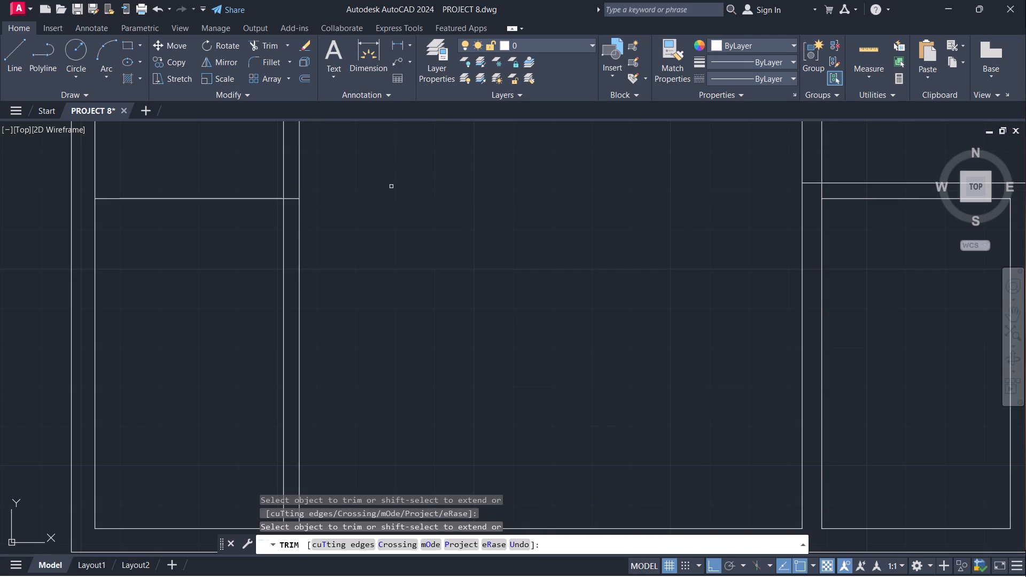
pyautogui.press('Escape')
# Offset the shortened east-west line 4" north to form the corner enclosure's north wall.
pyautogui.press('o')
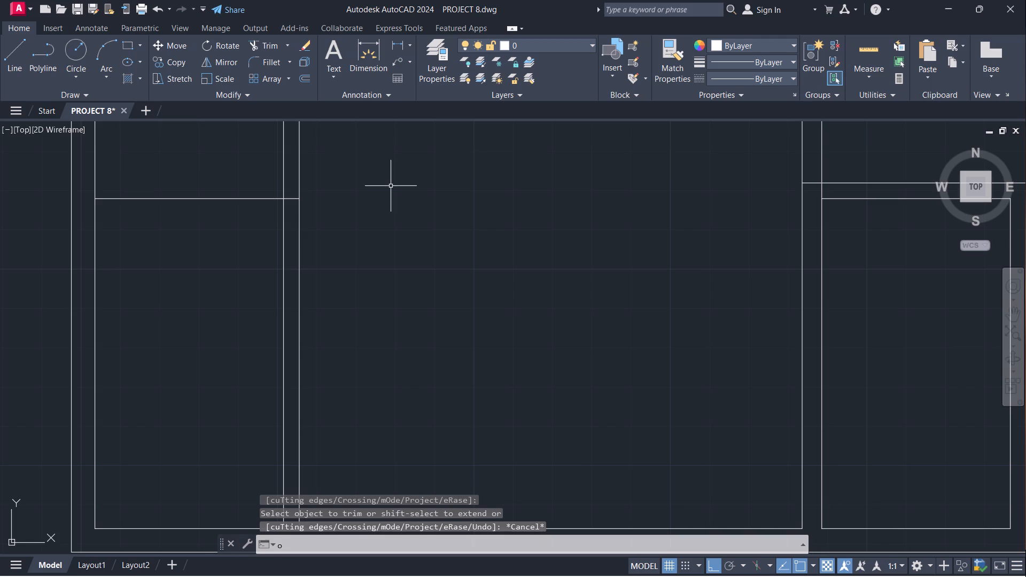
pyautogui.press('Return')
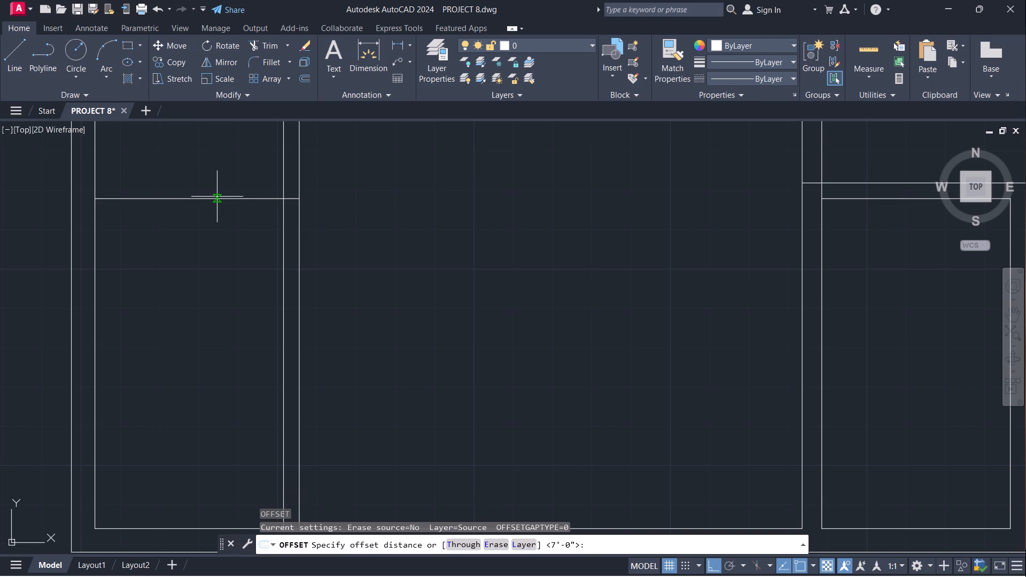
pyautogui.click(216, 199)
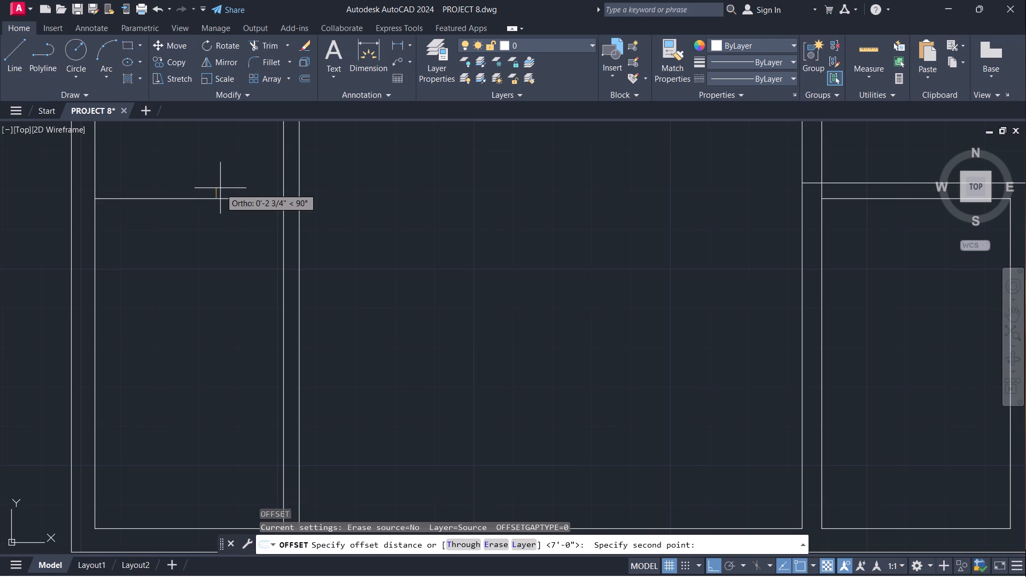
pyautogui.write("4'")
pyautogui.press('BackSpace')
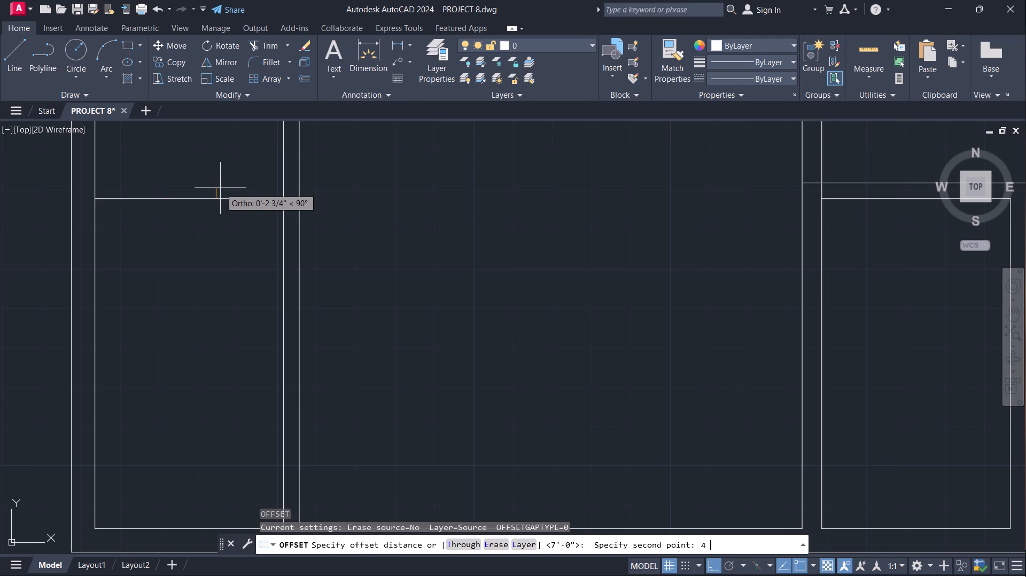
pyautogui.press('Return')
pyautogui.click(221, 199)
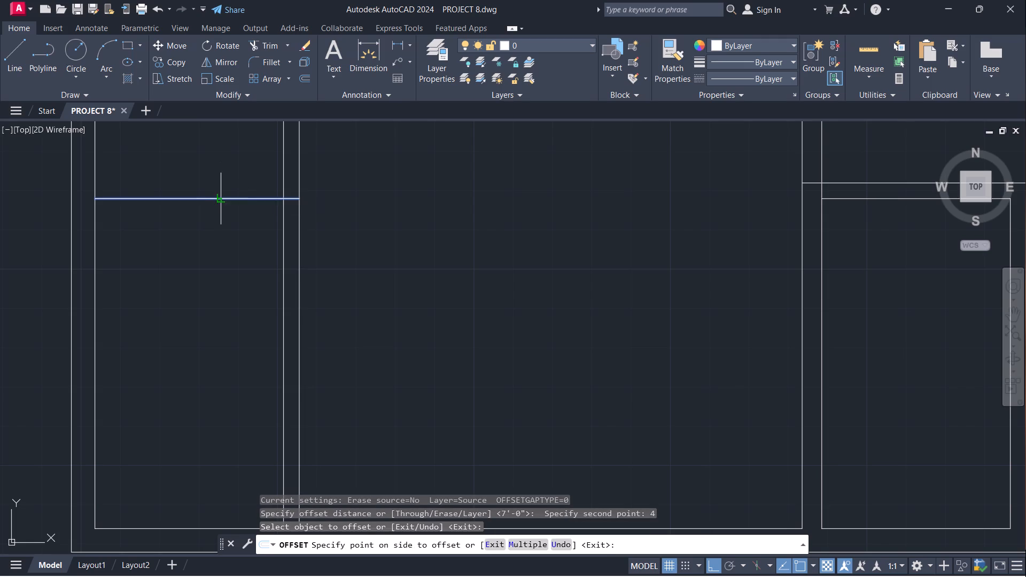
pyautogui.click(226, 175)
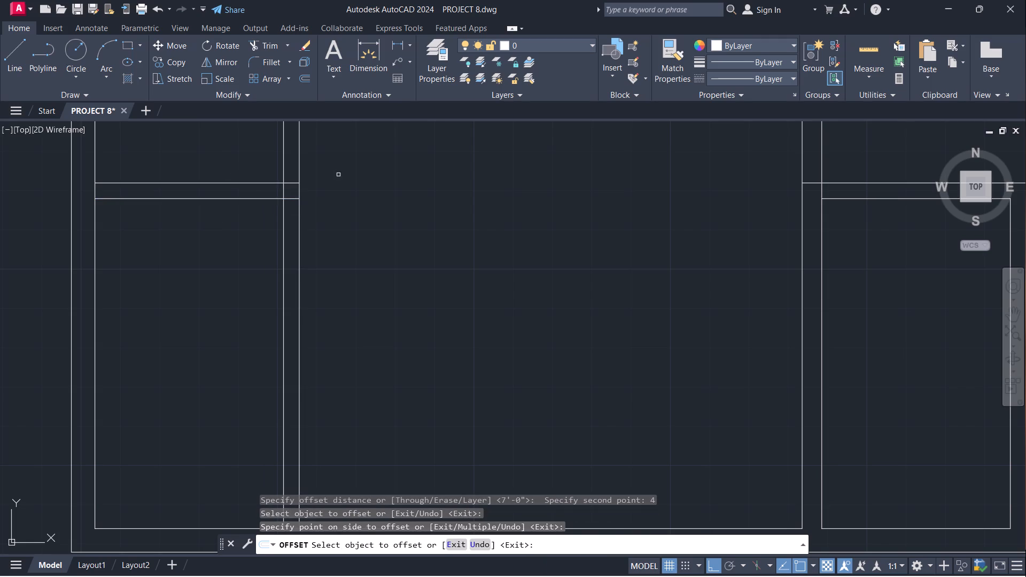
# Trim the enclosure's lower north-wall line where it crosses the partition's thickness.
pyautogui.scroll(1, 338, 186)
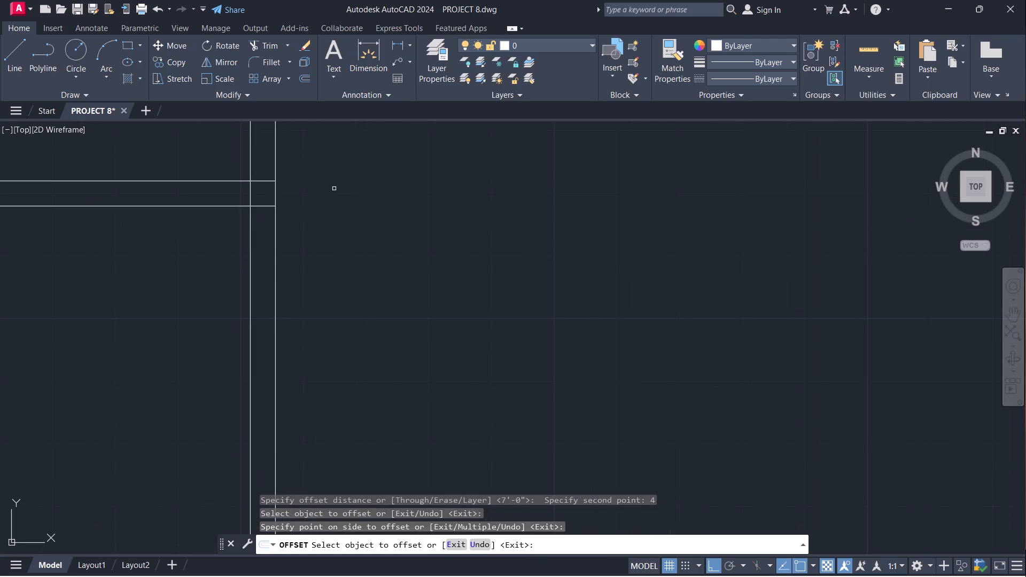
pyautogui.write('tr')
pyautogui.press('Return')
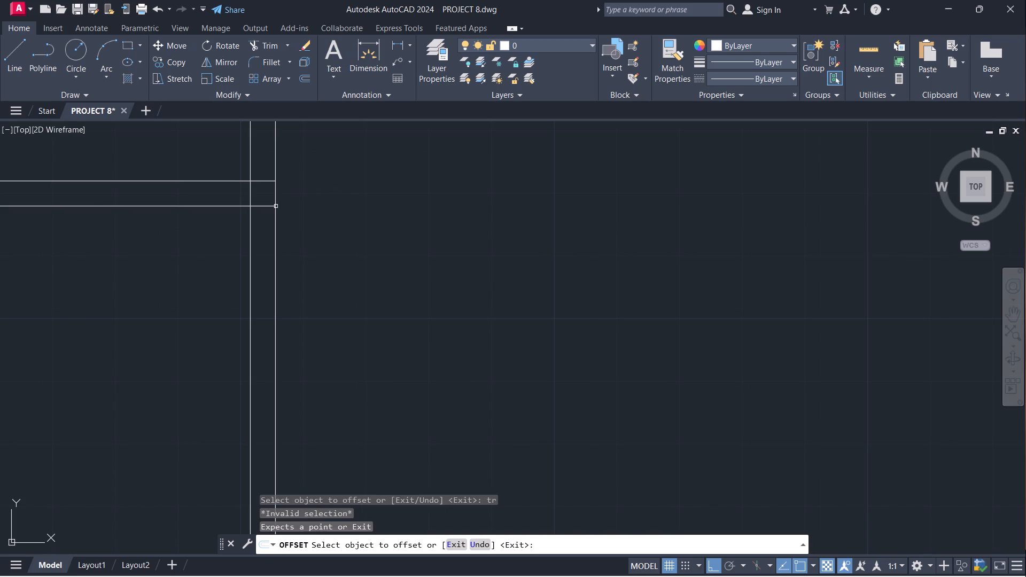
pyautogui.press('Escape')
pyautogui.write('tr')
pyautogui.press('Return')
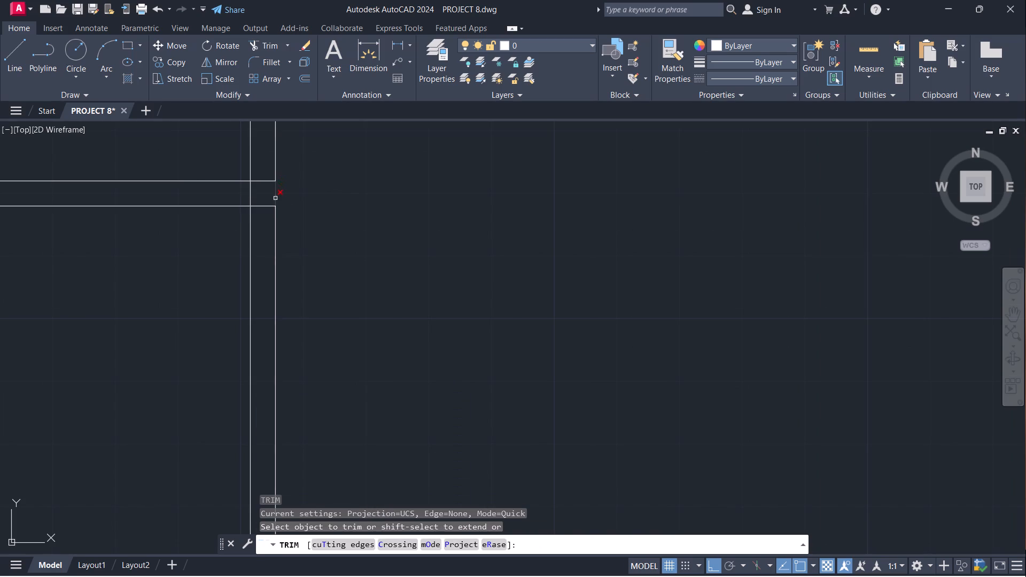
pyautogui.click(261, 206)
# Trim away both partition lines between the southwest corner enclosure and the wall below the stairs.
pyautogui.scroll(-2, 416, 213)
pyautogui.scroll(-1, 462, 215)
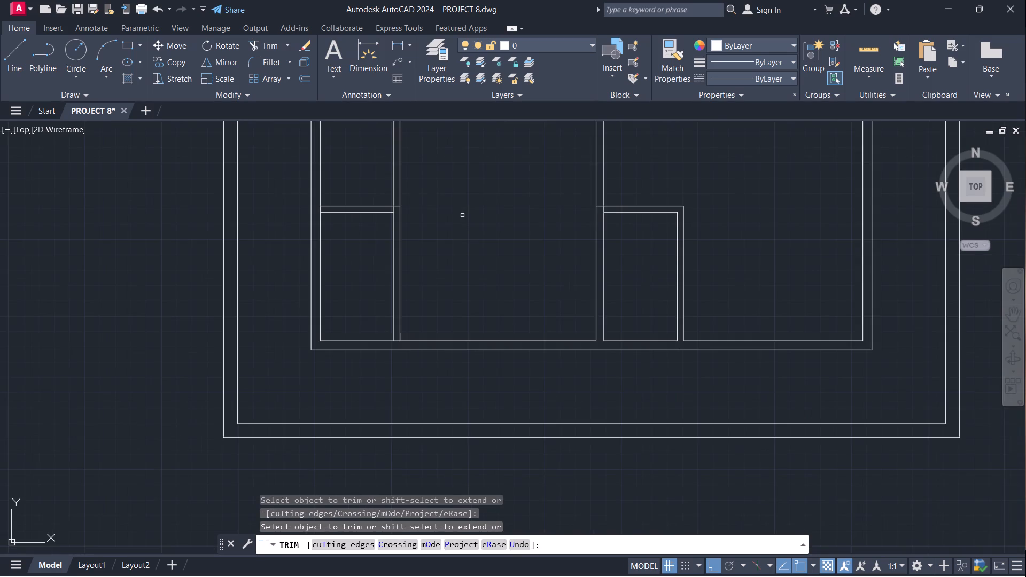
pyautogui.moveTo(463, 215); pyautogui.dragTo(426, 289, button='middle')
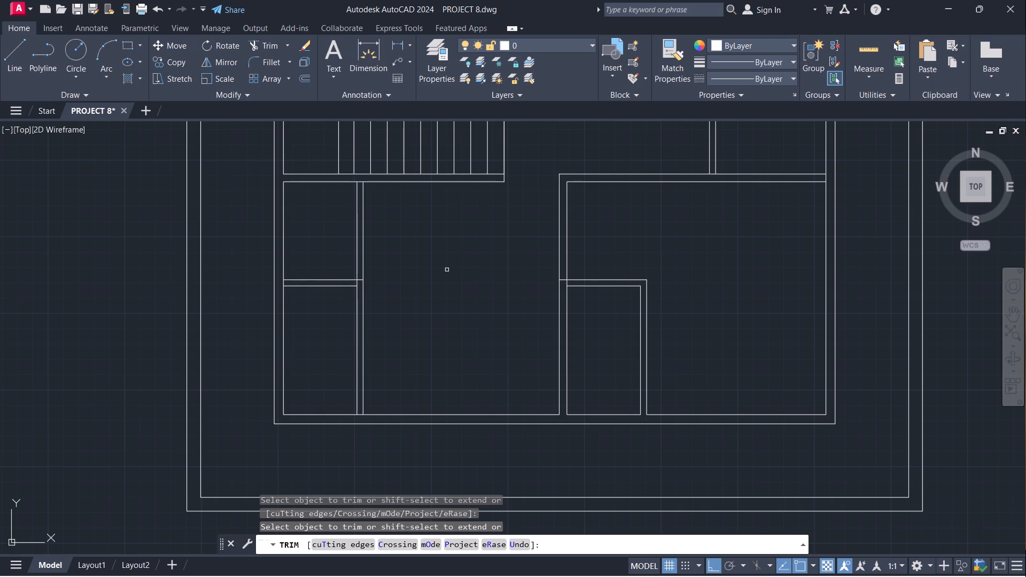
pyautogui.scroll(-3, 447, 270)
pyautogui.moveTo(444, 270); pyautogui.dragTo(416, 311, button='middle')
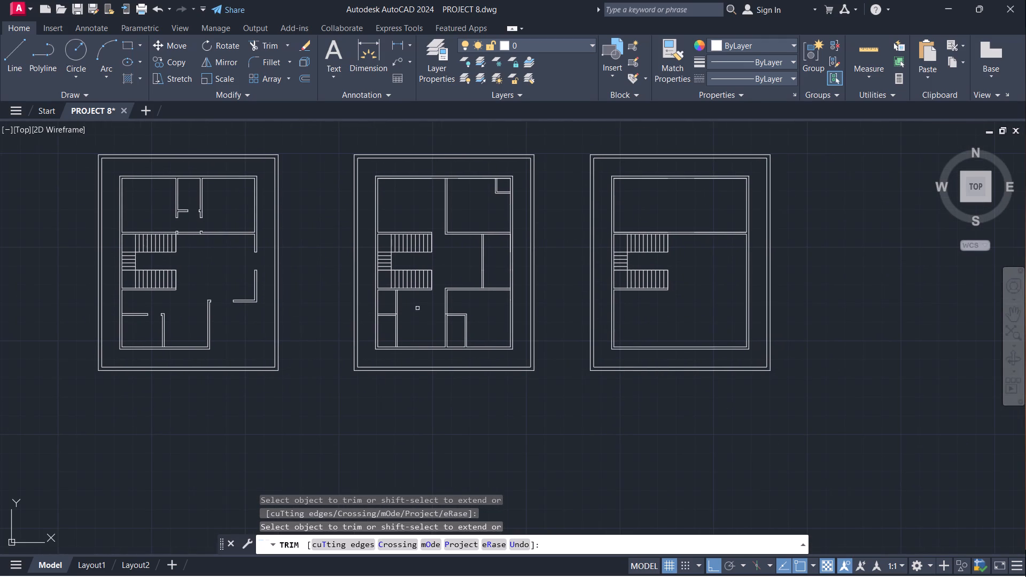
pyautogui.scroll(1, 450, 254)
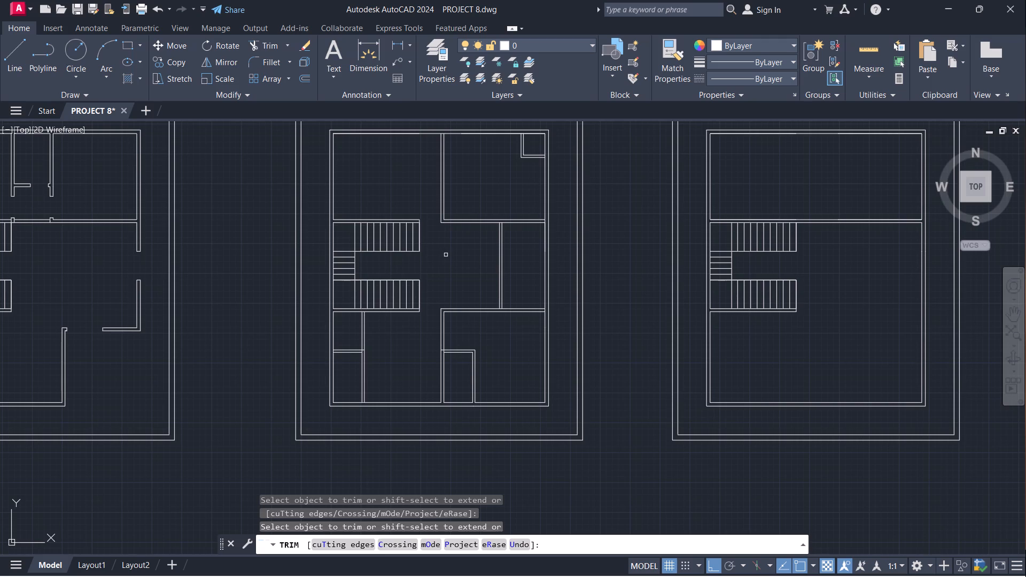
pyautogui.scroll(1, 441, 249)
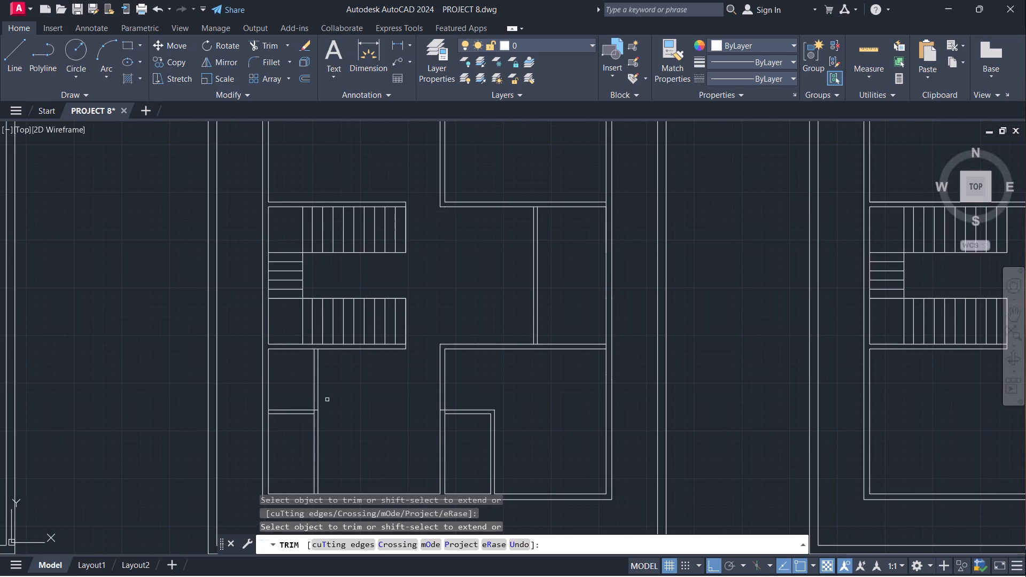
pyautogui.moveTo(301, 381); pyautogui.dragTo(341, 383)
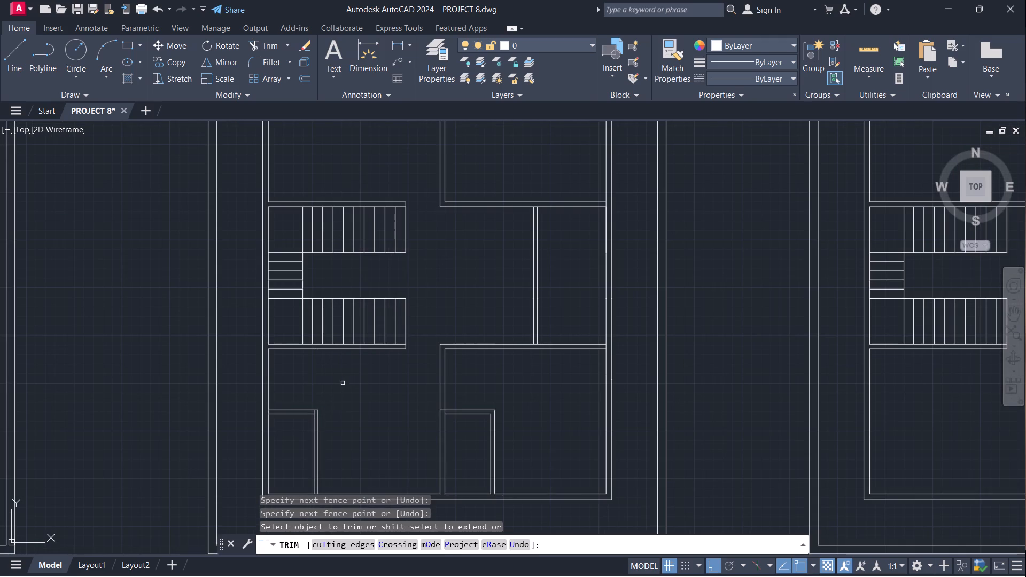
pyautogui.scroll(-1, 363, 380)
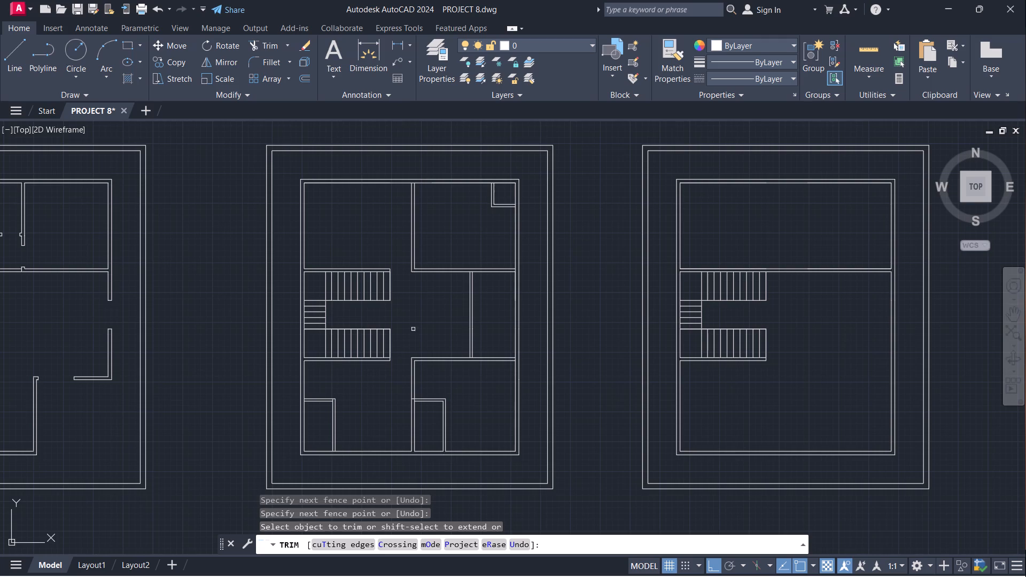
pyautogui.moveTo(440, 301); pyautogui.dragTo(419, 330, button='middle')
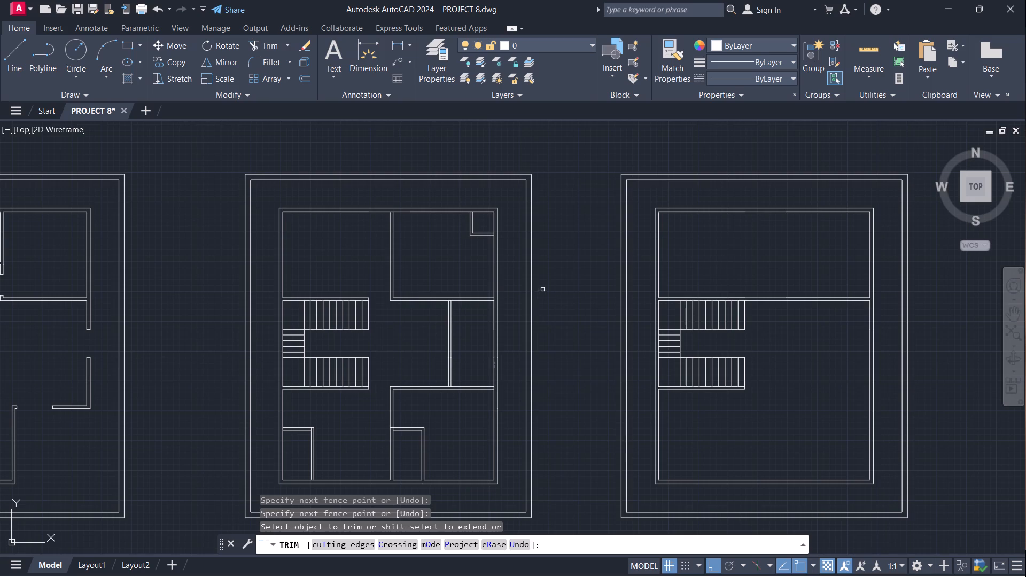
pyautogui.scroll(-1, 555, 286)
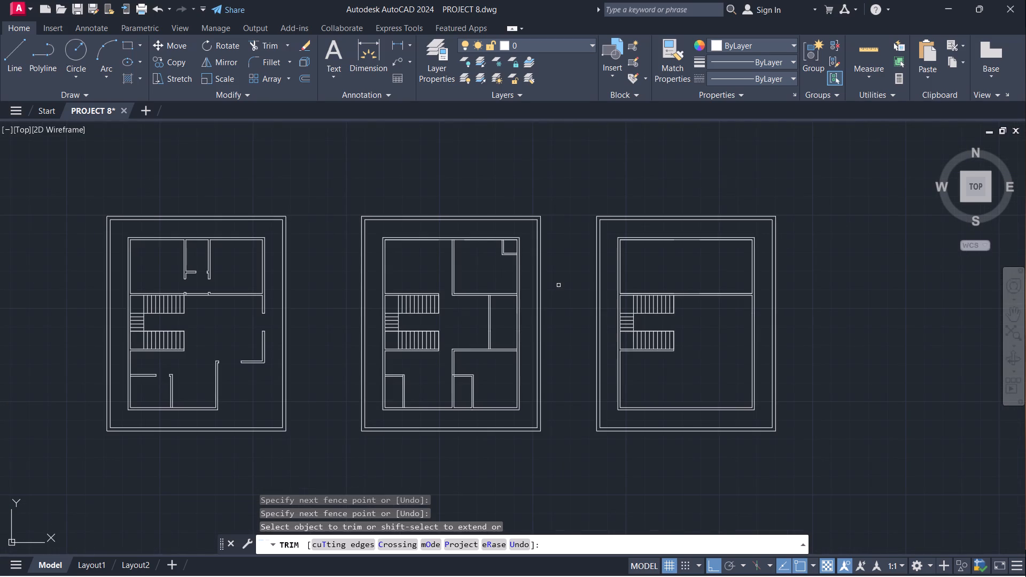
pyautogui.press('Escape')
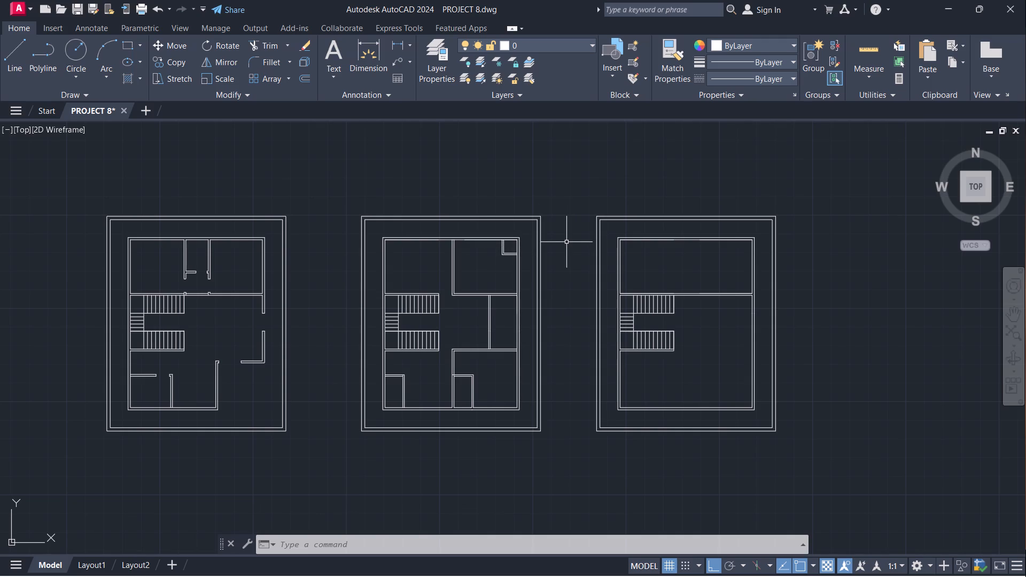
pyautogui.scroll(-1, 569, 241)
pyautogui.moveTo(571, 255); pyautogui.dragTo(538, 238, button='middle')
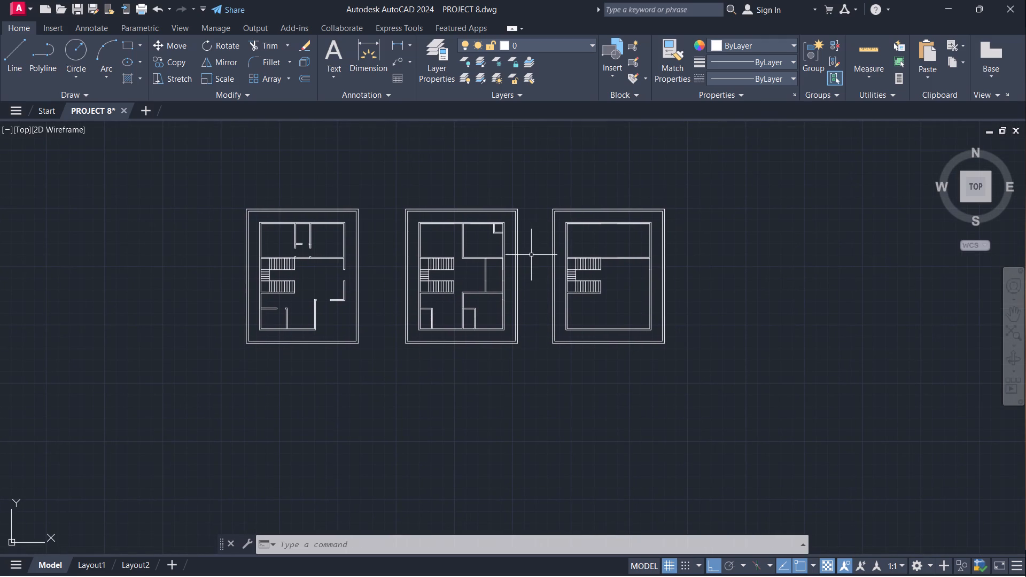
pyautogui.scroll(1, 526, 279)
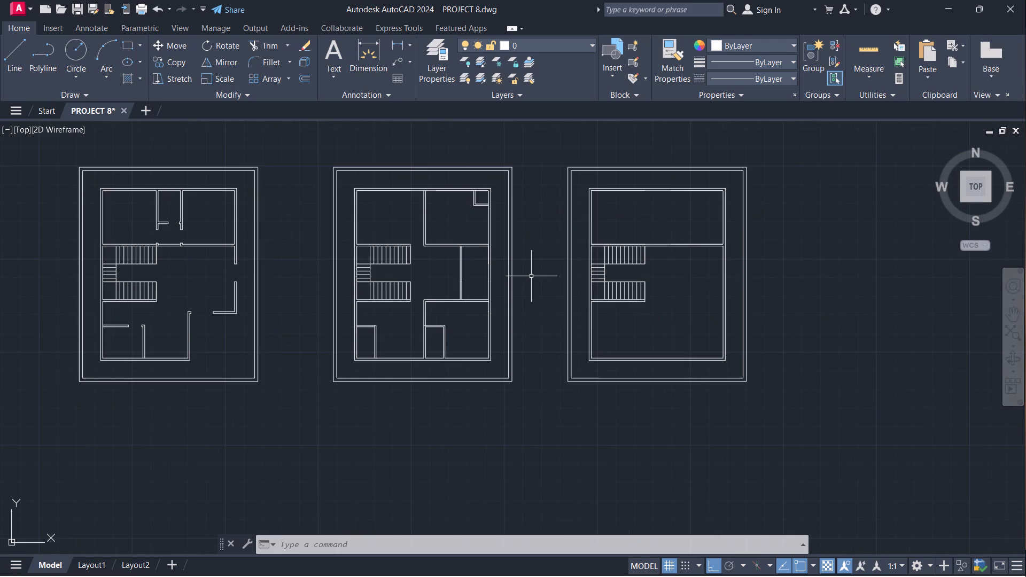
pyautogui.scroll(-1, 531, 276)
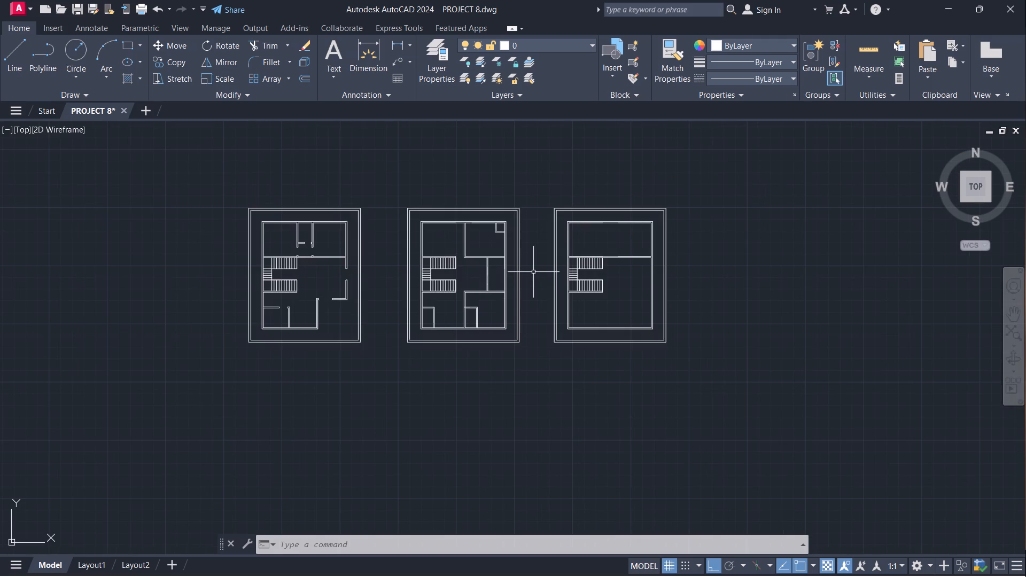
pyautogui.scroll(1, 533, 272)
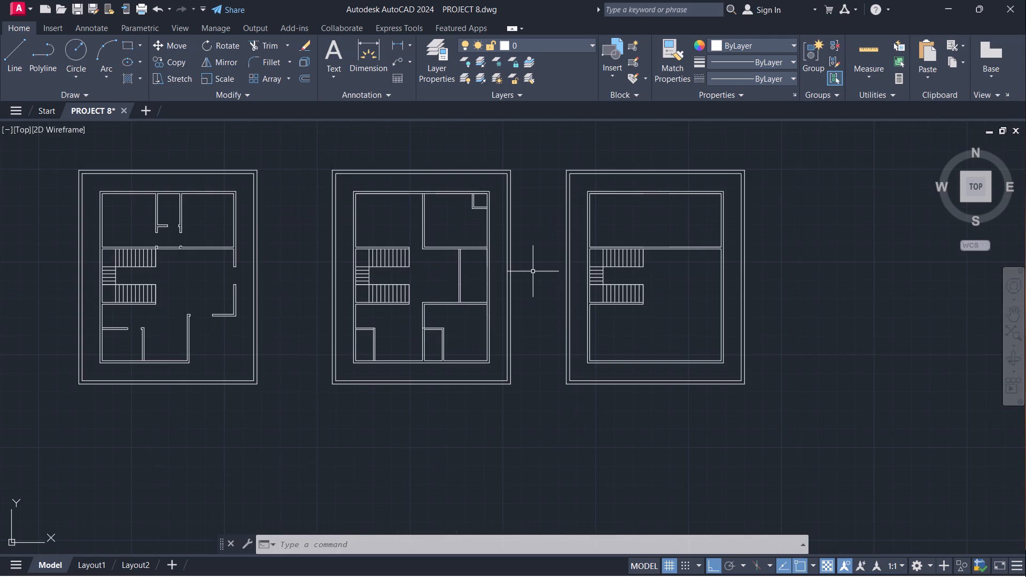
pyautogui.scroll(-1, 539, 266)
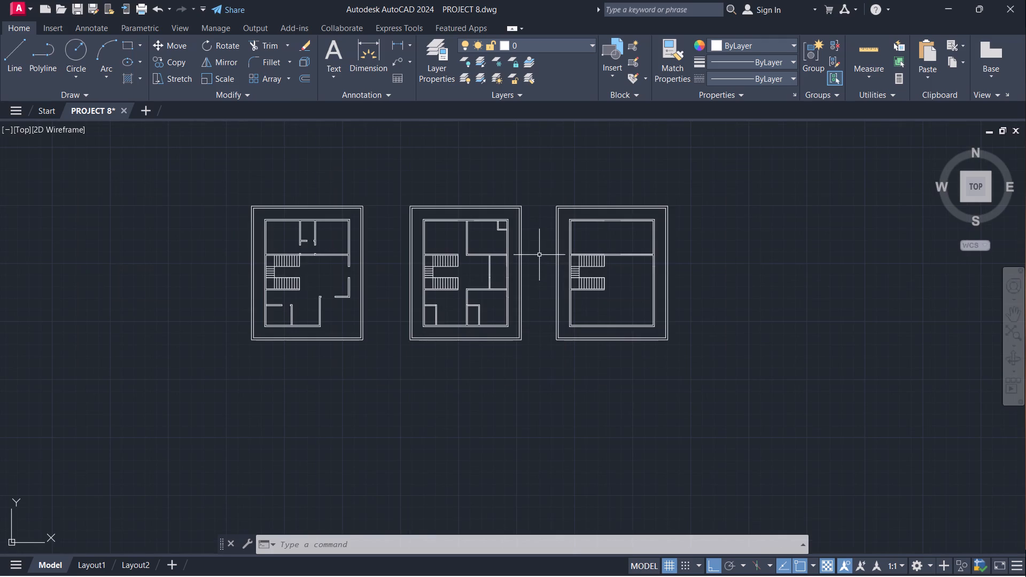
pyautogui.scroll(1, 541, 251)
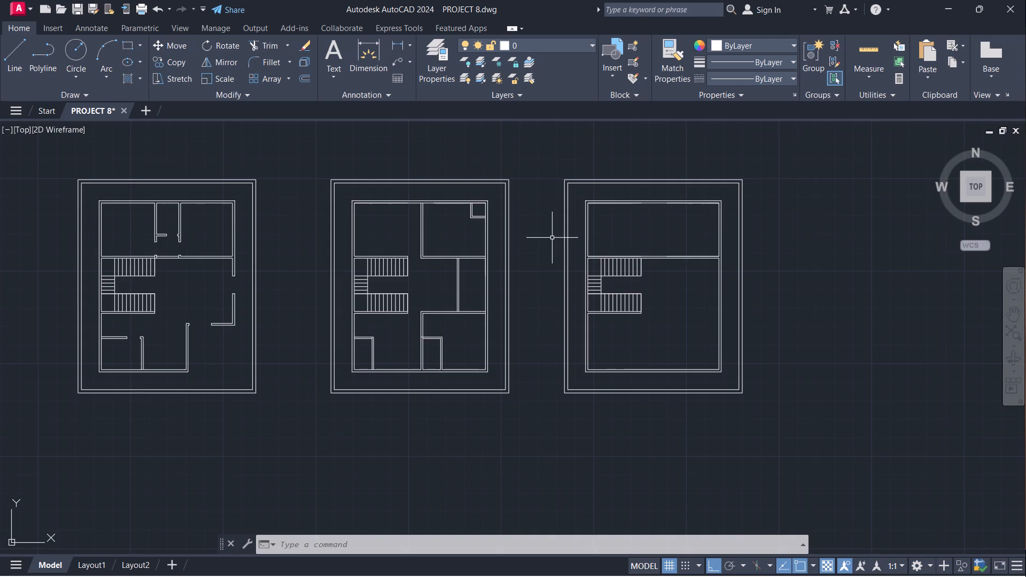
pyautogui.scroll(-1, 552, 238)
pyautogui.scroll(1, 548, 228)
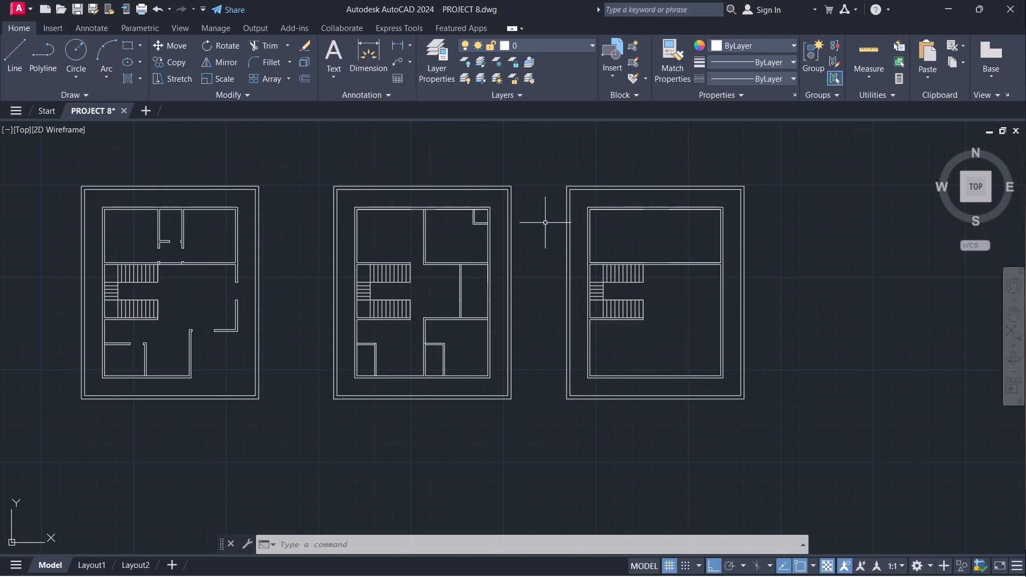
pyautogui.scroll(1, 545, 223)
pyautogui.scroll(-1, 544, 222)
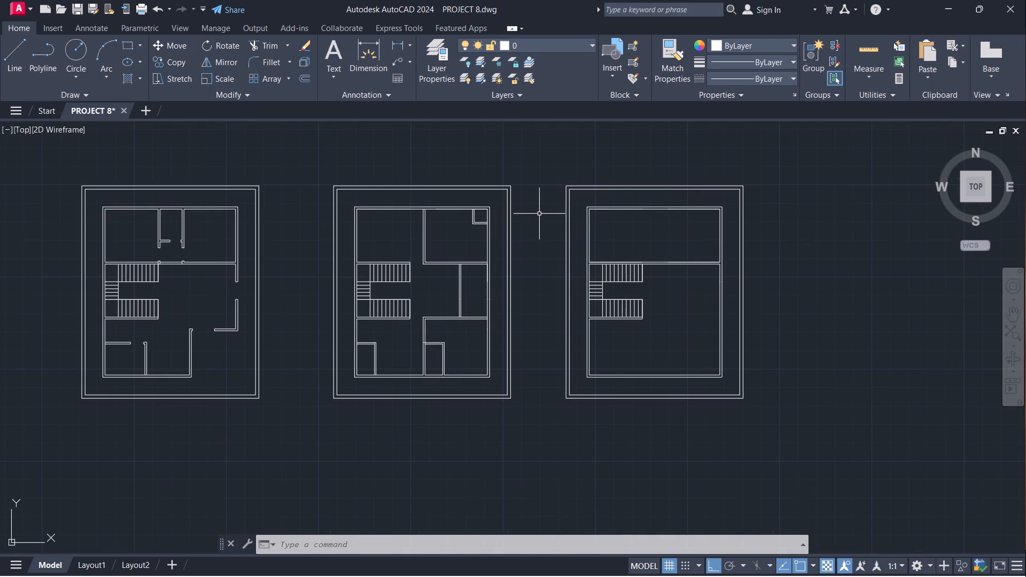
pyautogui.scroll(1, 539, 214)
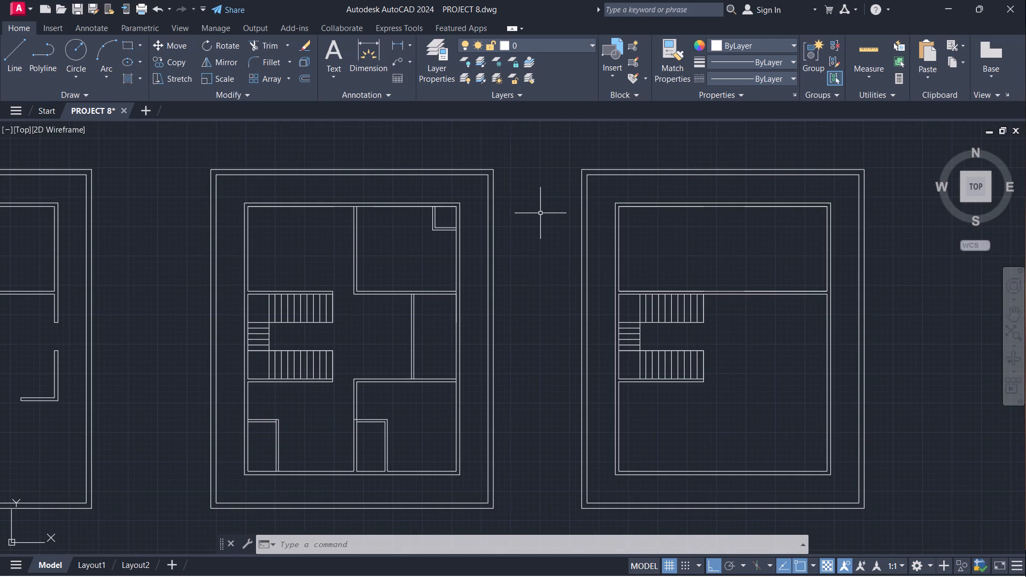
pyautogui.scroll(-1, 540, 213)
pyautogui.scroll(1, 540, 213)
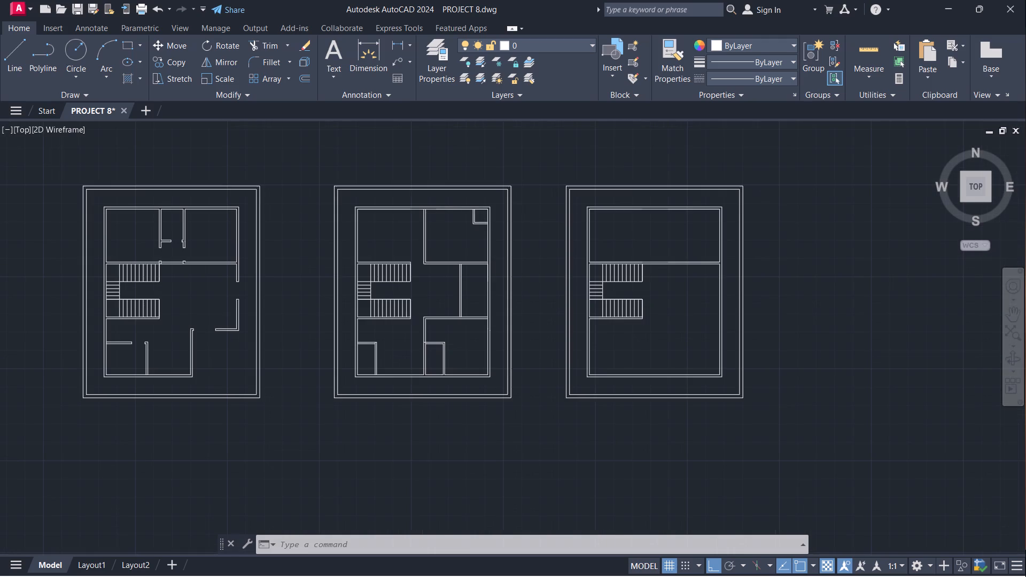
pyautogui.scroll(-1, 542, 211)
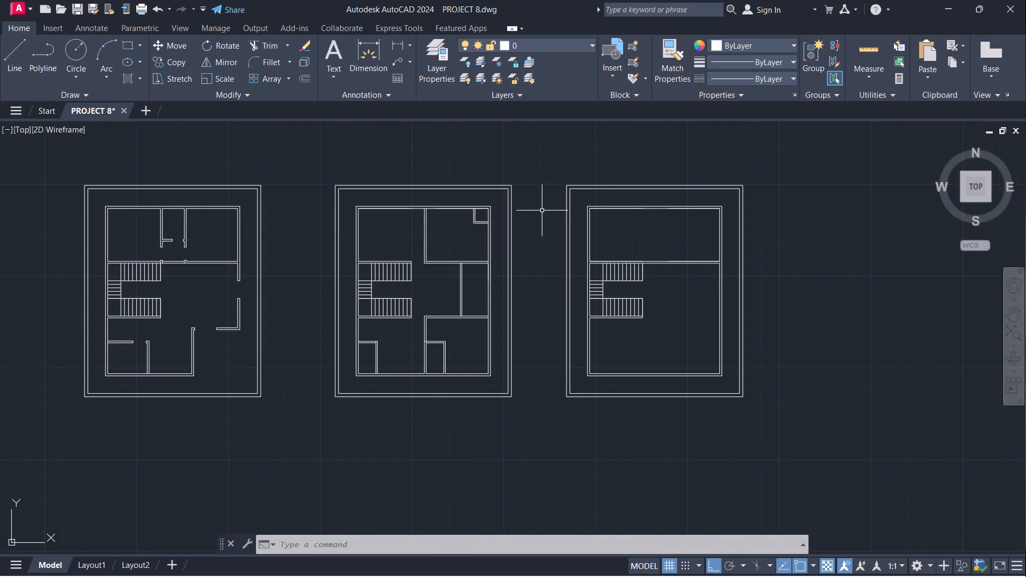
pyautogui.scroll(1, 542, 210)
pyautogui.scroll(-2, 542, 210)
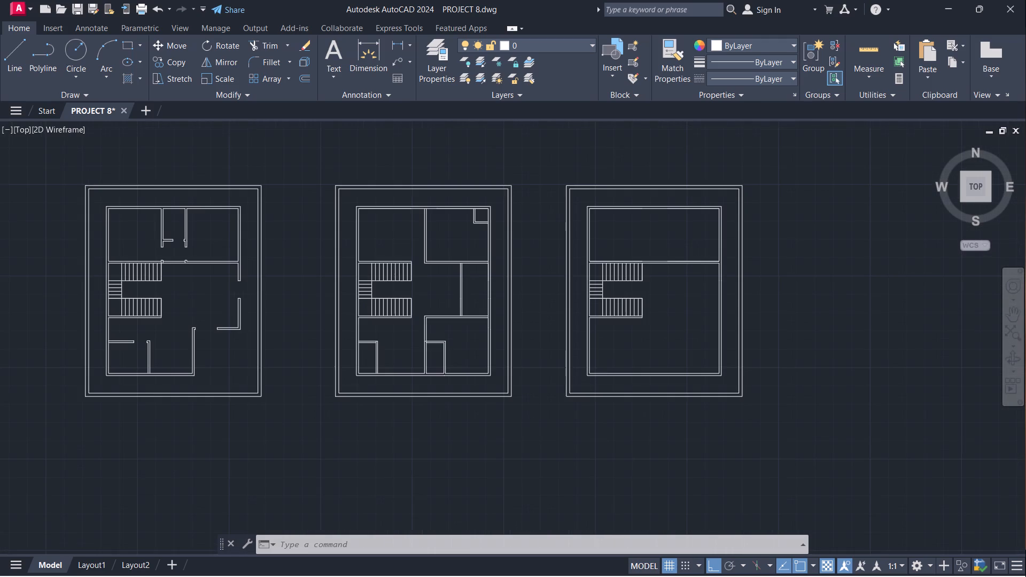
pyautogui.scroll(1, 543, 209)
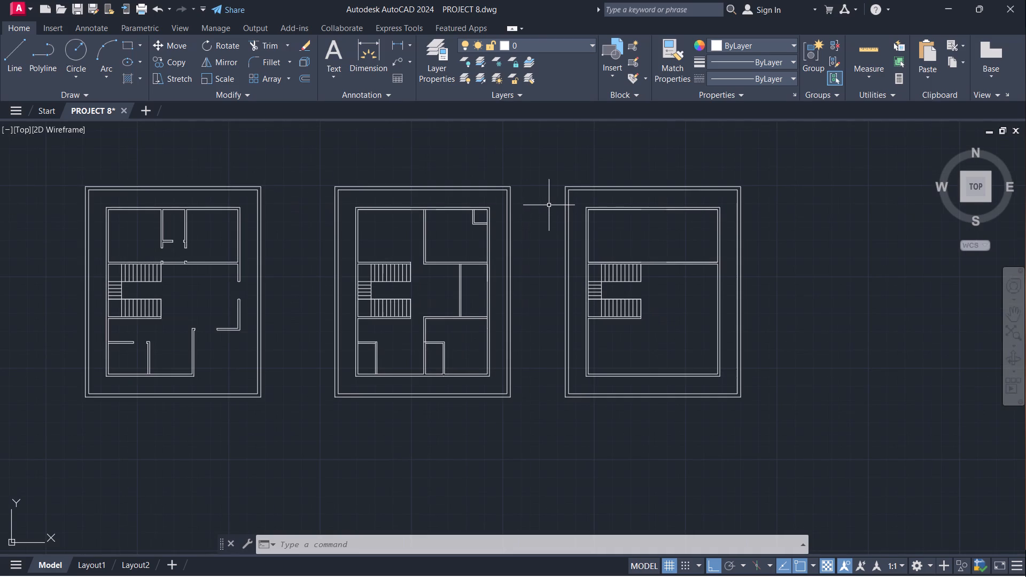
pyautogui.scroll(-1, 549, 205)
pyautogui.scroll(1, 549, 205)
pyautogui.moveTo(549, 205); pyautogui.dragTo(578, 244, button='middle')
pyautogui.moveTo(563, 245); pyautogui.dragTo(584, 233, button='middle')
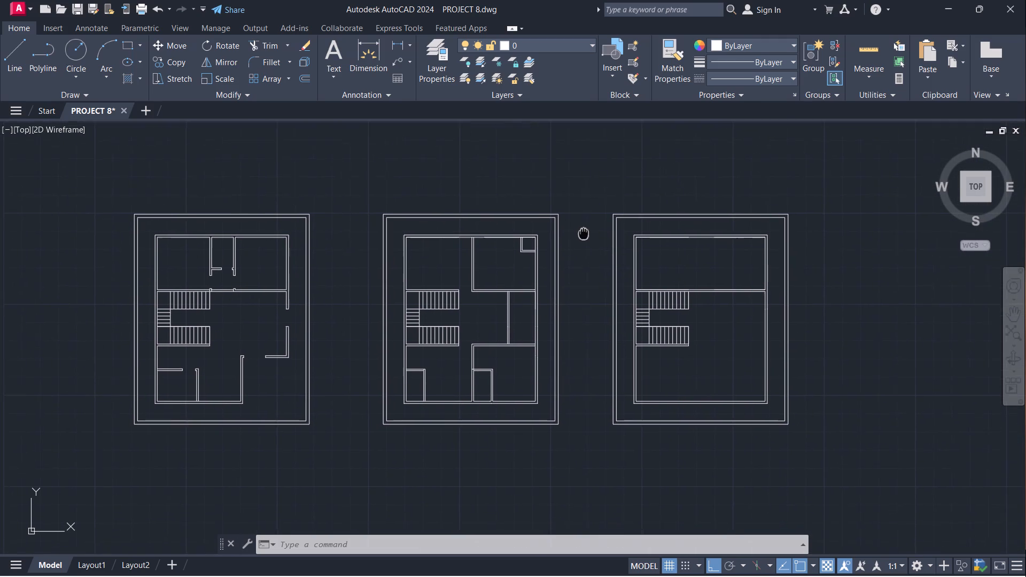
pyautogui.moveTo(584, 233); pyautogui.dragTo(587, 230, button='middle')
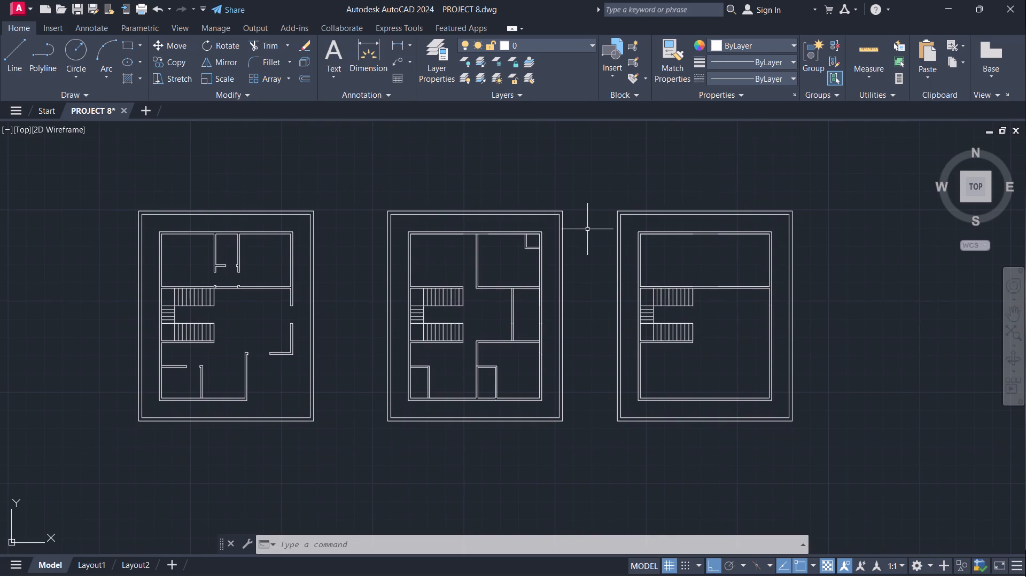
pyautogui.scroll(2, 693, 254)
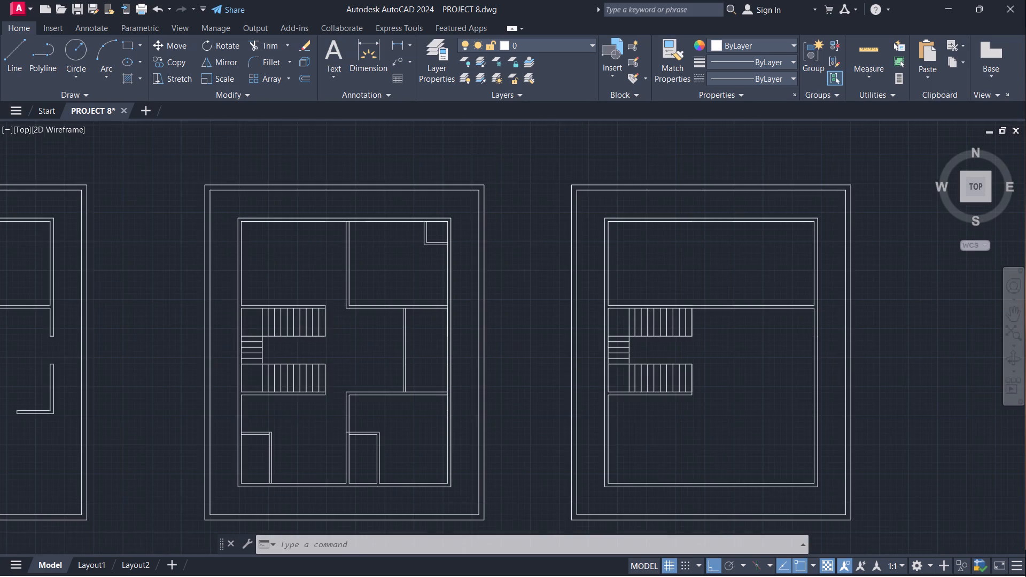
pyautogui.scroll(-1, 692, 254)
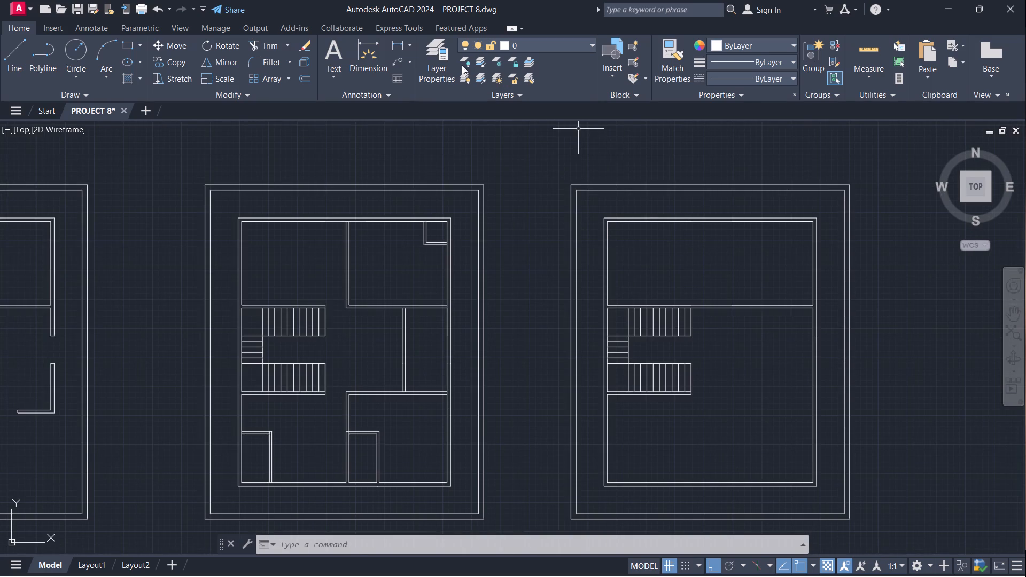
# Measure the inside north-south depth of the third plan's north room with a temporary linear dimension along its west wall.
pyautogui.click(397, 43)
pyautogui.scroll(3, 616, 248)
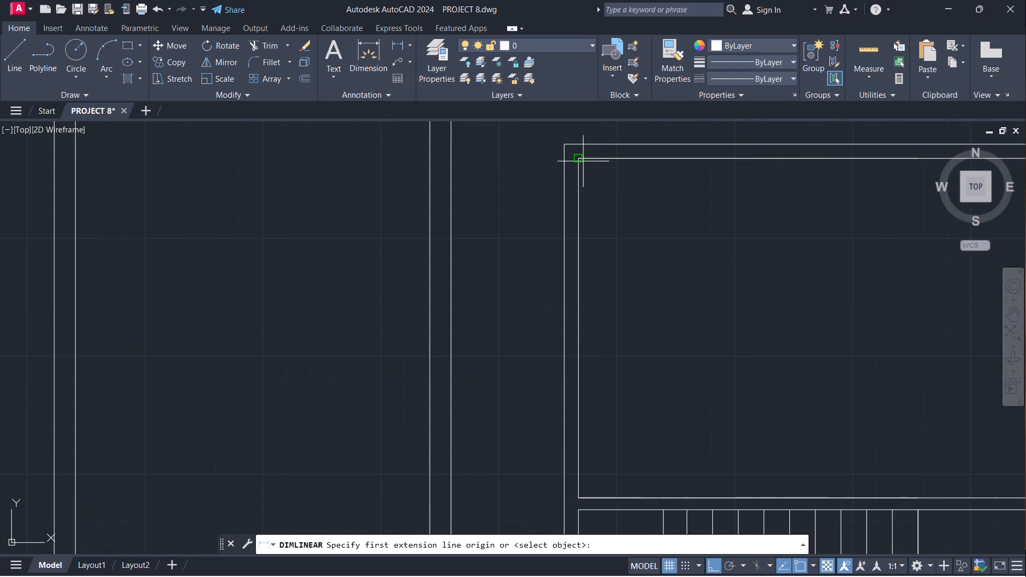
pyautogui.click(581, 161)
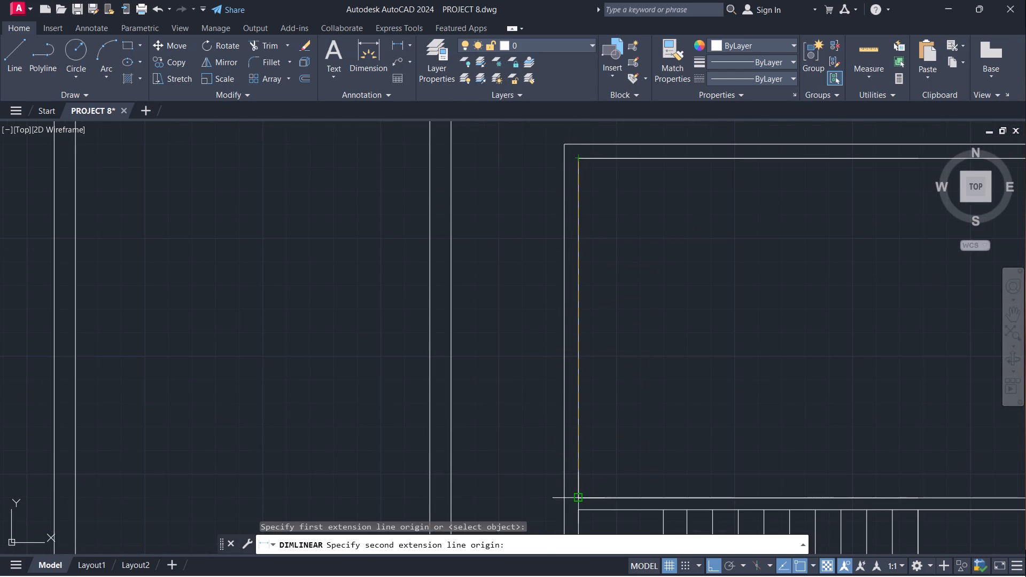
pyautogui.click(578, 495)
pyautogui.scroll(1, 641, 356)
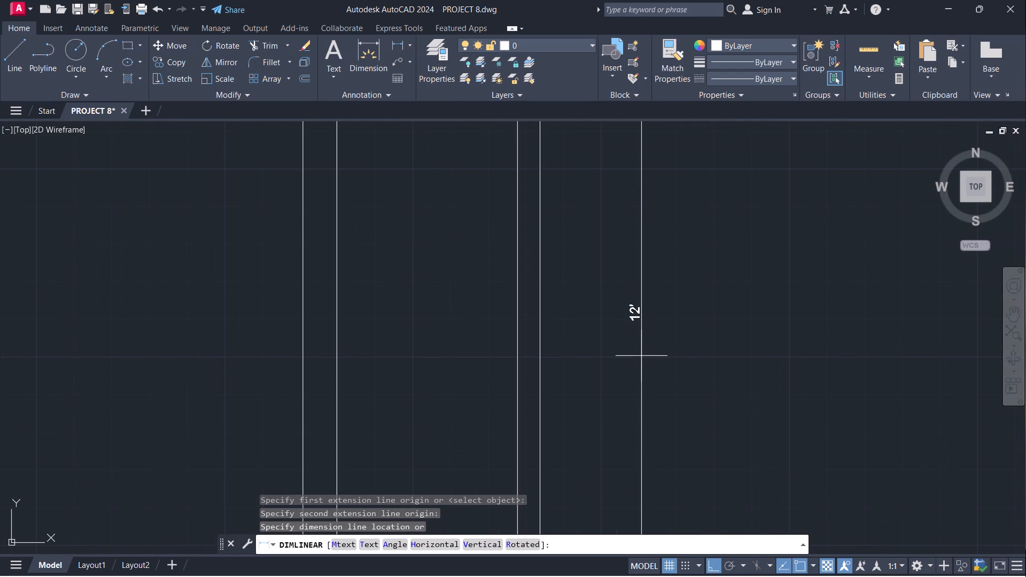
pyautogui.scroll(-1, 641, 356)
pyautogui.press('Escape')
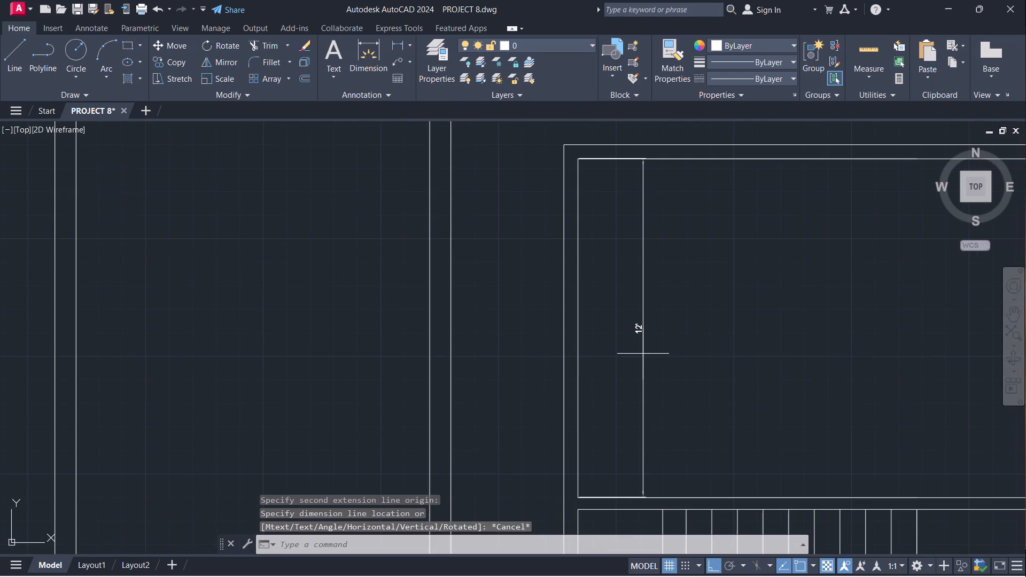
# Examine the middle plan's room layout and compare it with the plans on either side.
pyautogui.scroll(-2, 672, 338)
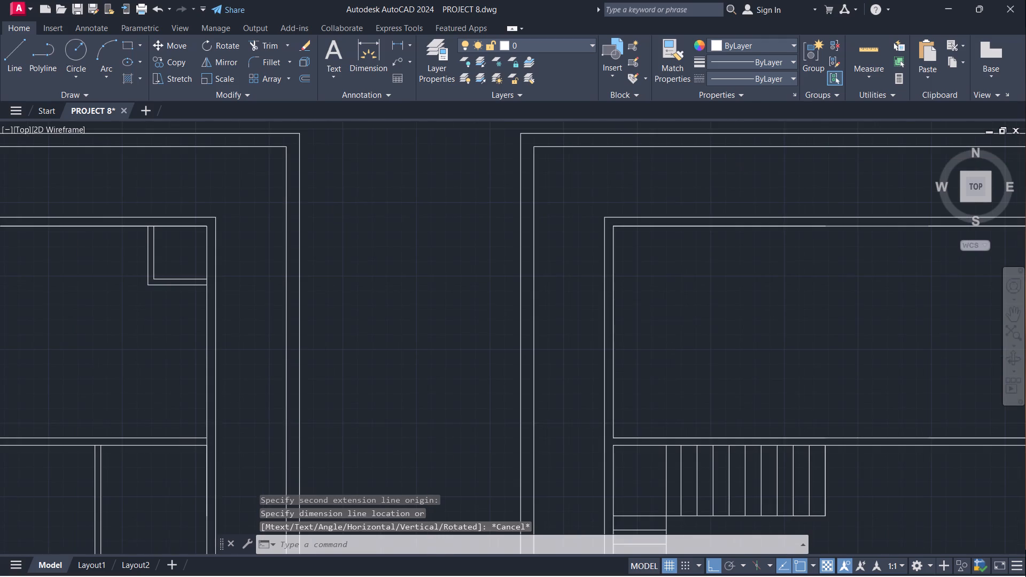
pyautogui.scroll(-1, 674, 316)
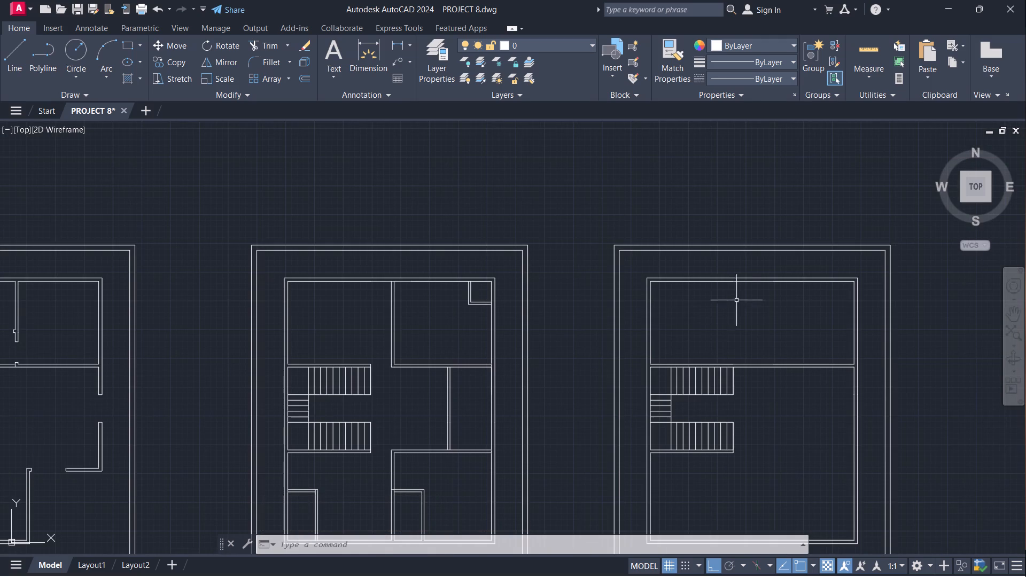
pyautogui.scroll(-1, 760, 303)
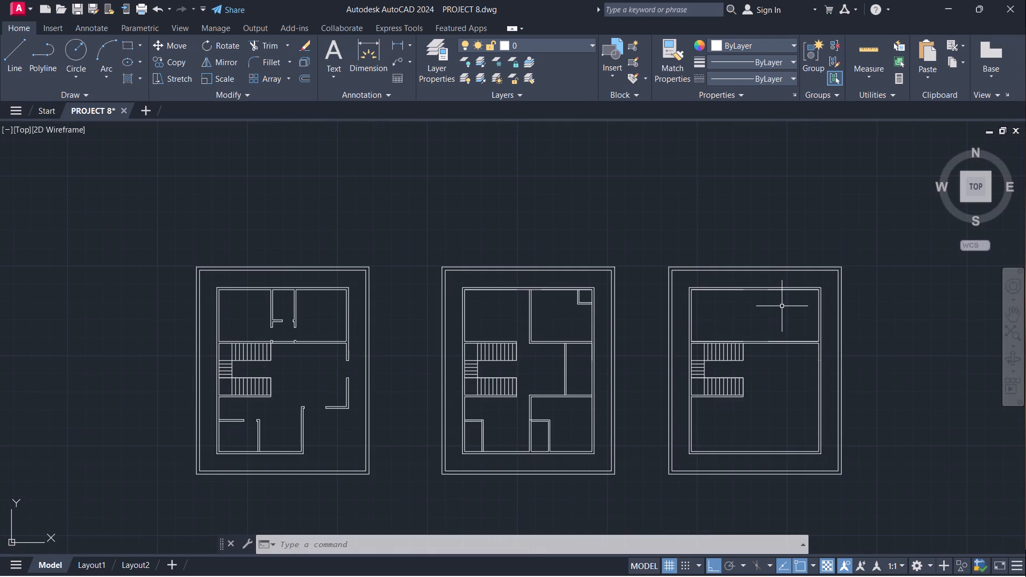
pyautogui.scroll(-1, 802, 282)
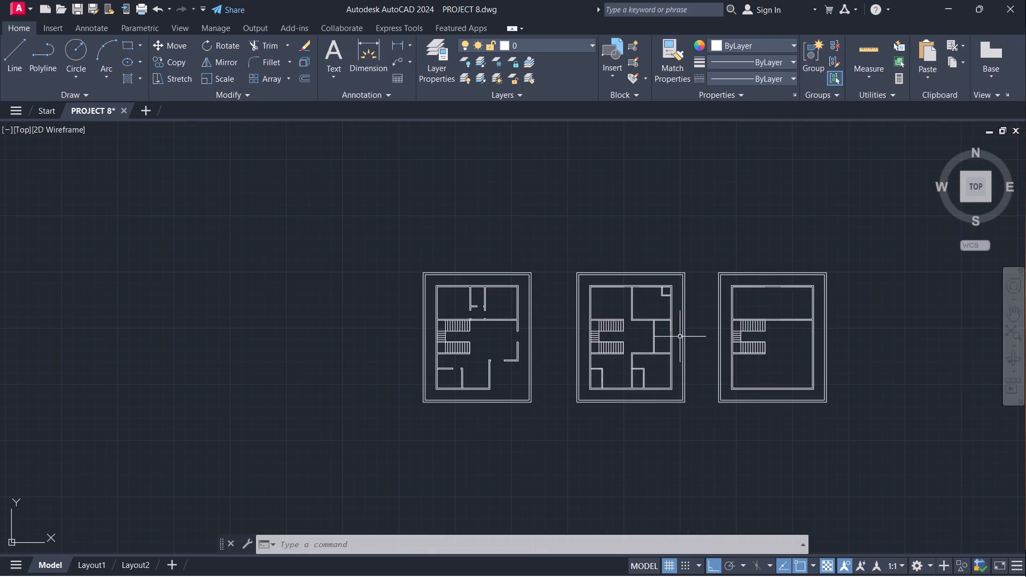
pyautogui.scroll(-1, 656, 408)
pyautogui.moveTo(654, 425); pyautogui.dragTo(604, 388, button='middle')
pyautogui.scroll(2, 599, 339)
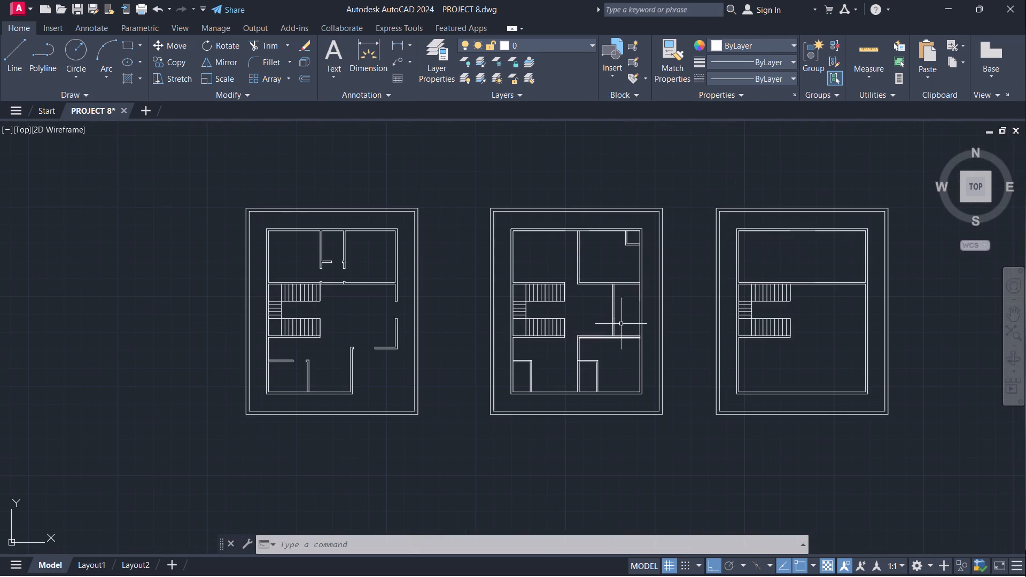
pyautogui.scroll(2, 659, 210)
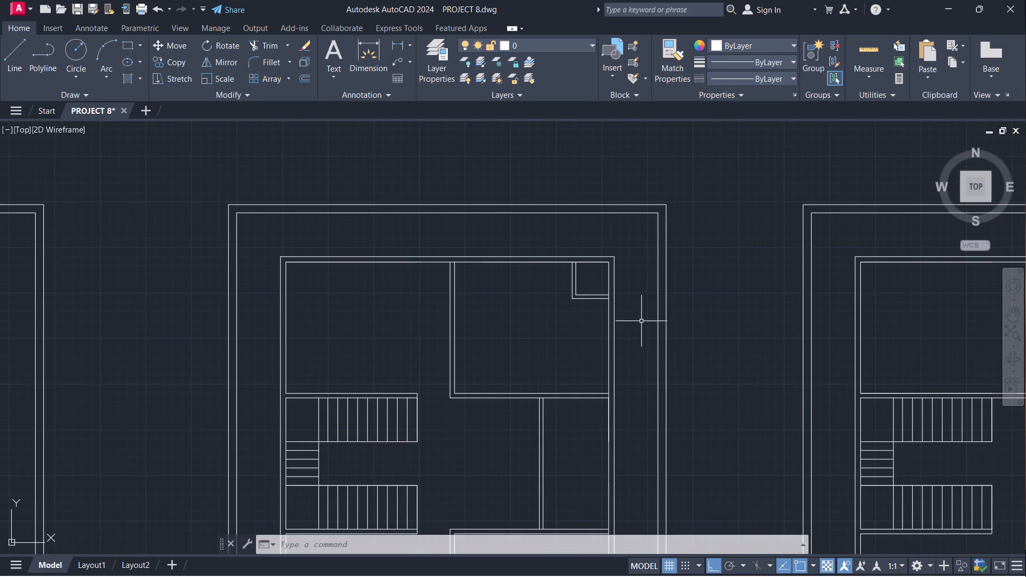
pyautogui.moveTo(733, 305); pyautogui.dragTo(765, 197, button='middle')
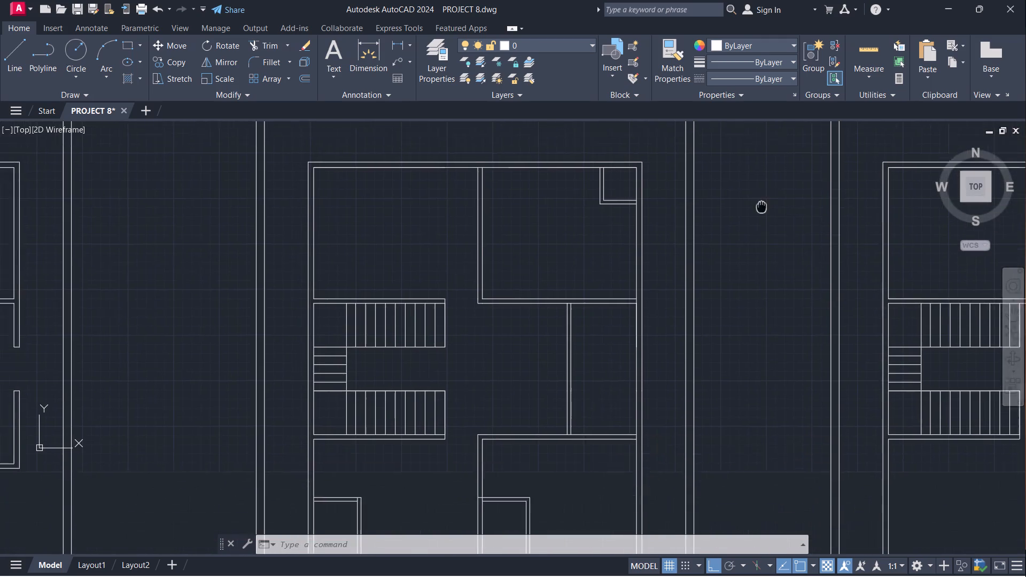
pyautogui.moveTo(765, 197); pyautogui.dragTo(767, 193, button='middle')
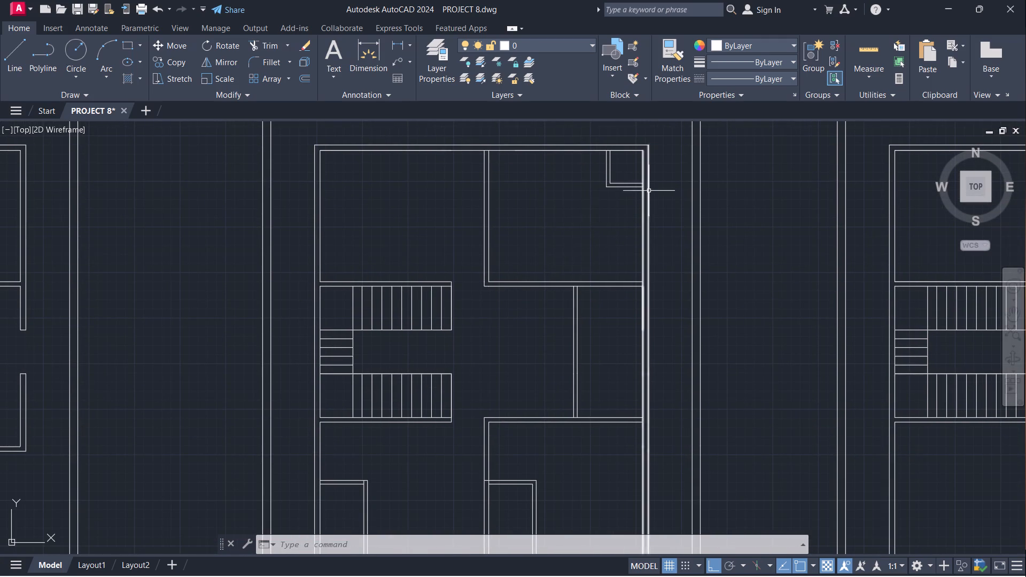
pyautogui.scroll(-2, 649, 191)
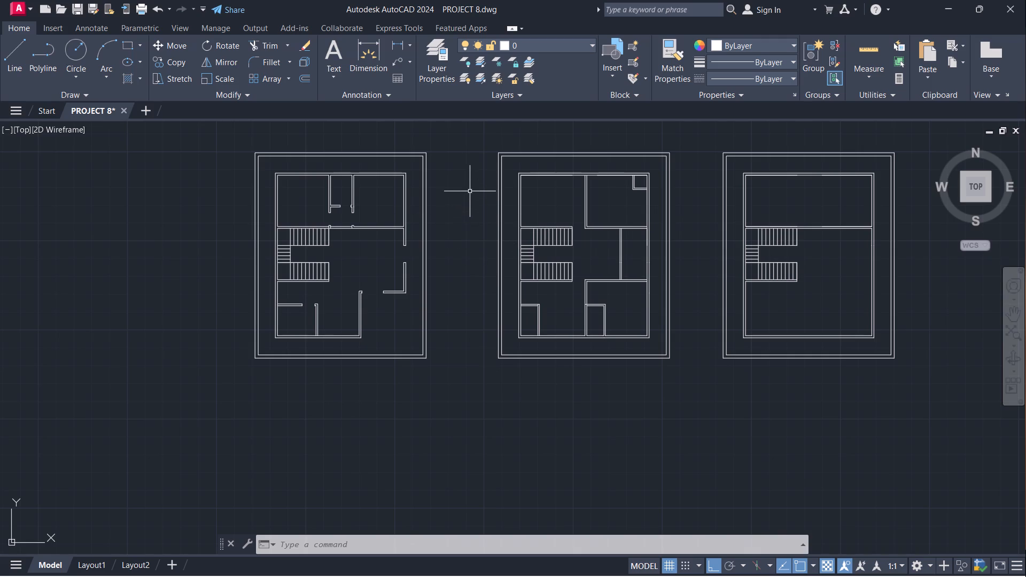
pyautogui.moveTo(470, 191); pyautogui.dragTo(399, 241, button='middle')
pyautogui.scroll(1, 398, 232)
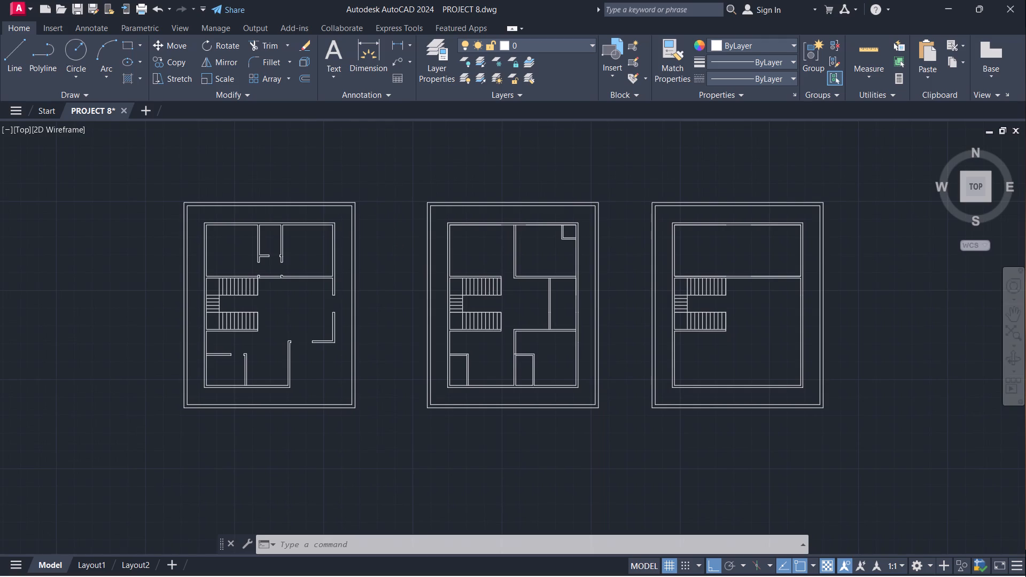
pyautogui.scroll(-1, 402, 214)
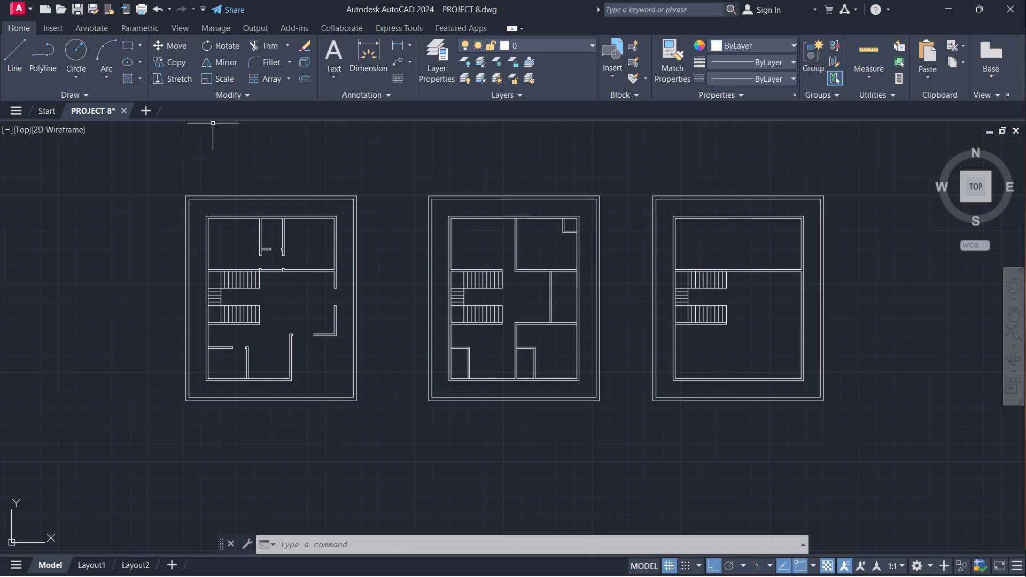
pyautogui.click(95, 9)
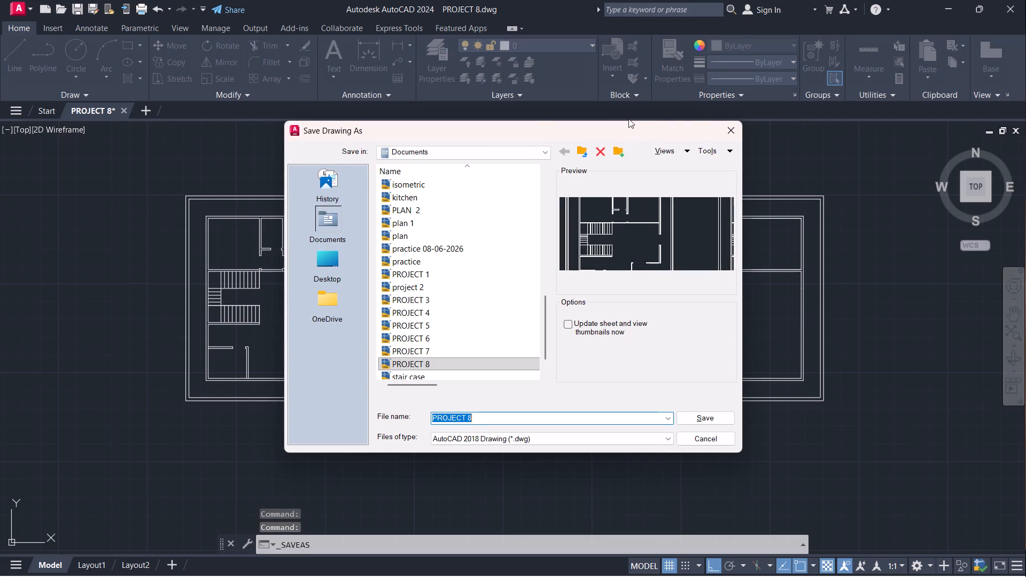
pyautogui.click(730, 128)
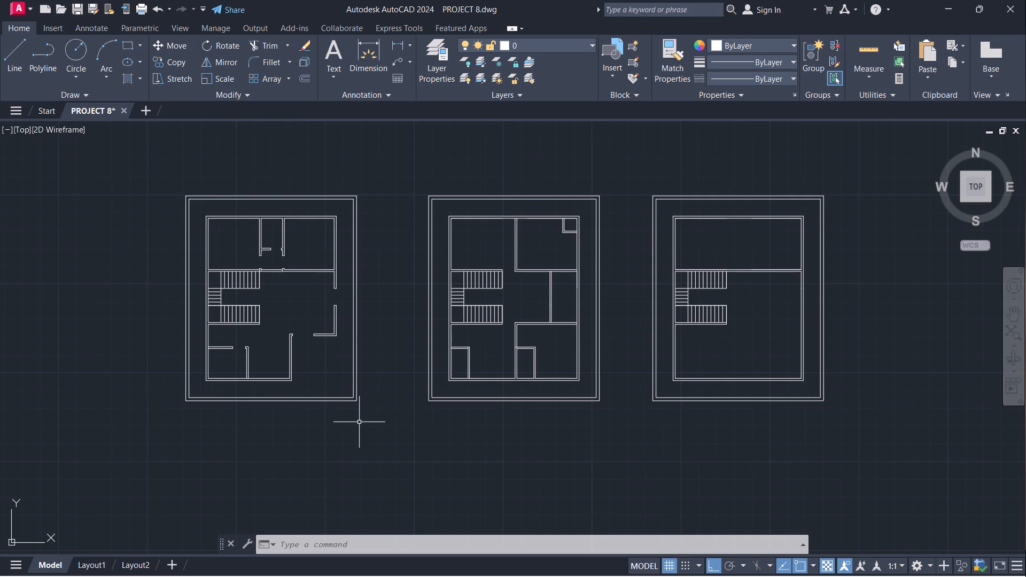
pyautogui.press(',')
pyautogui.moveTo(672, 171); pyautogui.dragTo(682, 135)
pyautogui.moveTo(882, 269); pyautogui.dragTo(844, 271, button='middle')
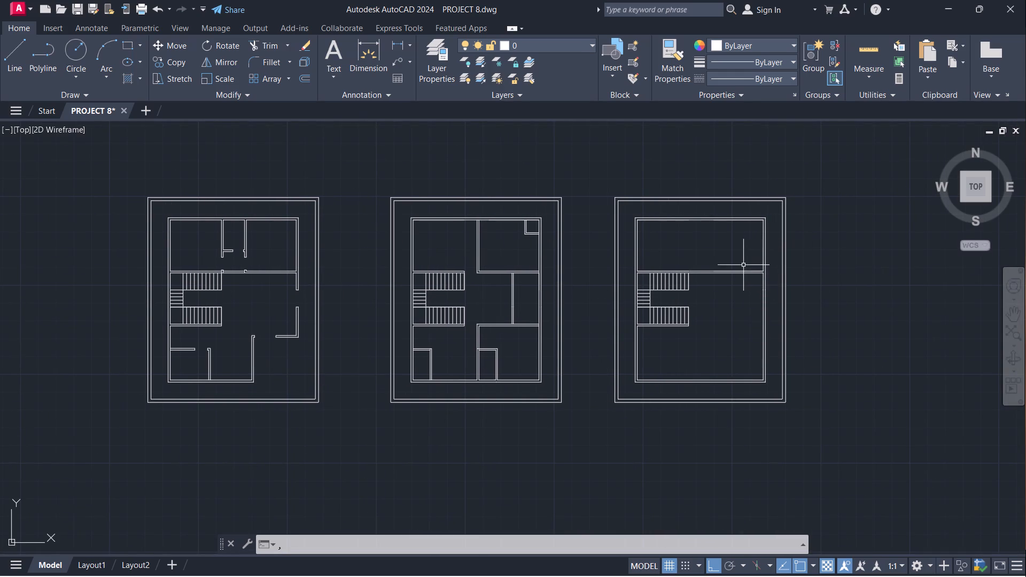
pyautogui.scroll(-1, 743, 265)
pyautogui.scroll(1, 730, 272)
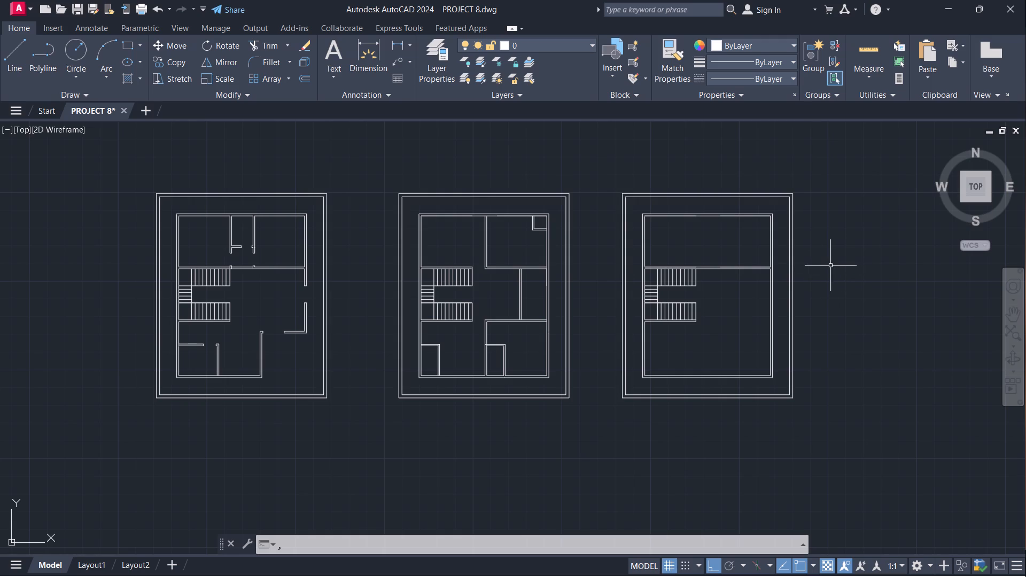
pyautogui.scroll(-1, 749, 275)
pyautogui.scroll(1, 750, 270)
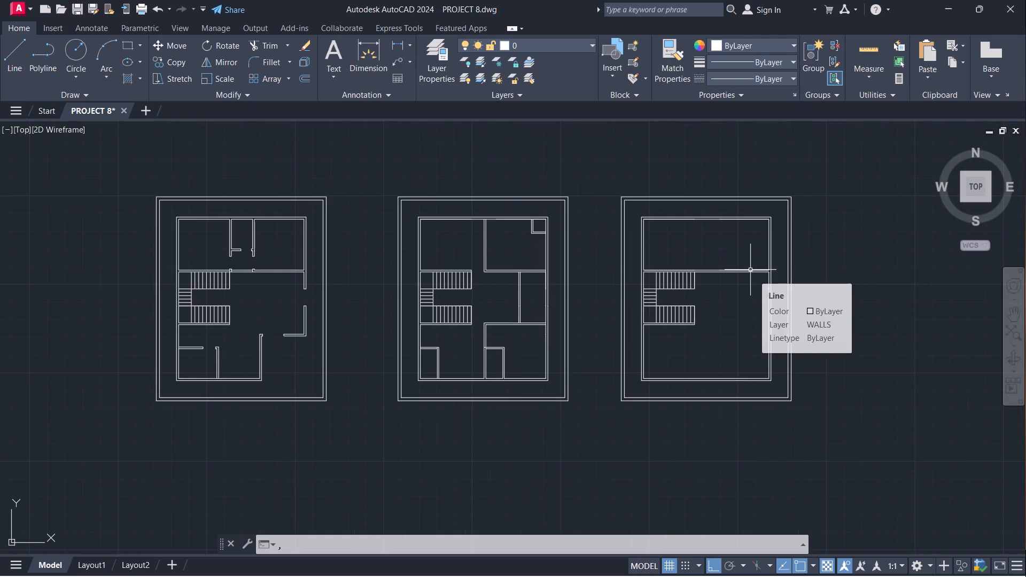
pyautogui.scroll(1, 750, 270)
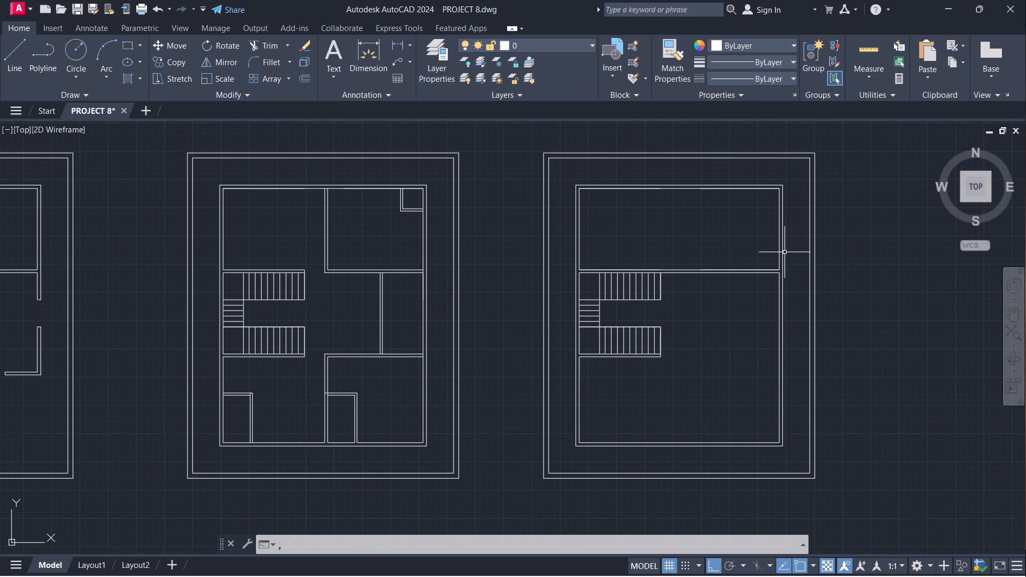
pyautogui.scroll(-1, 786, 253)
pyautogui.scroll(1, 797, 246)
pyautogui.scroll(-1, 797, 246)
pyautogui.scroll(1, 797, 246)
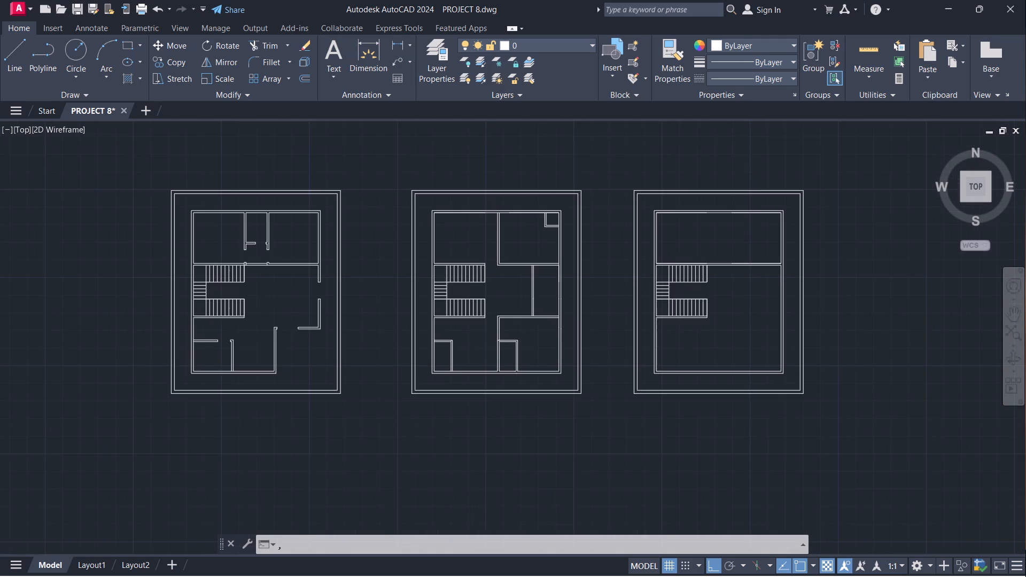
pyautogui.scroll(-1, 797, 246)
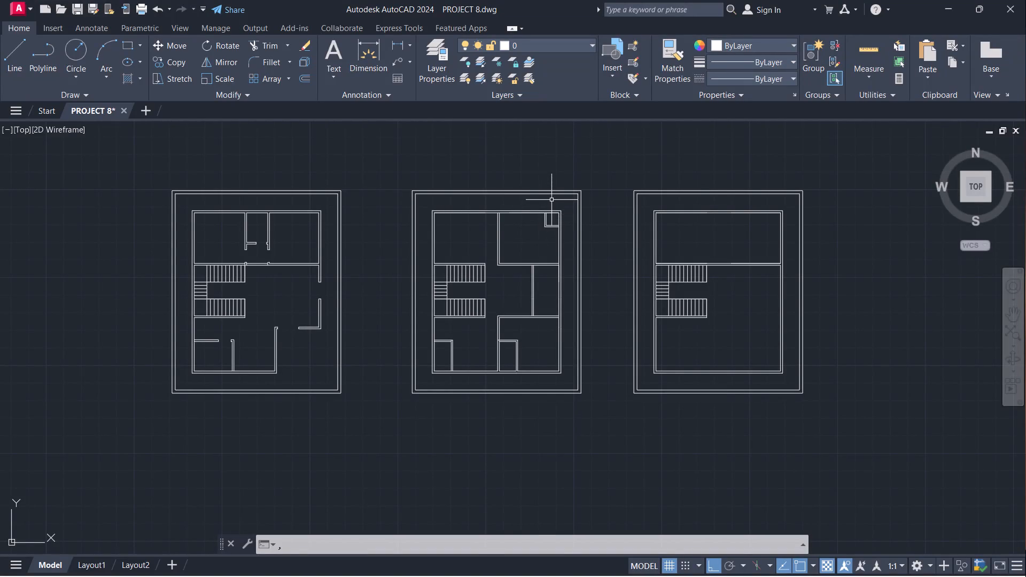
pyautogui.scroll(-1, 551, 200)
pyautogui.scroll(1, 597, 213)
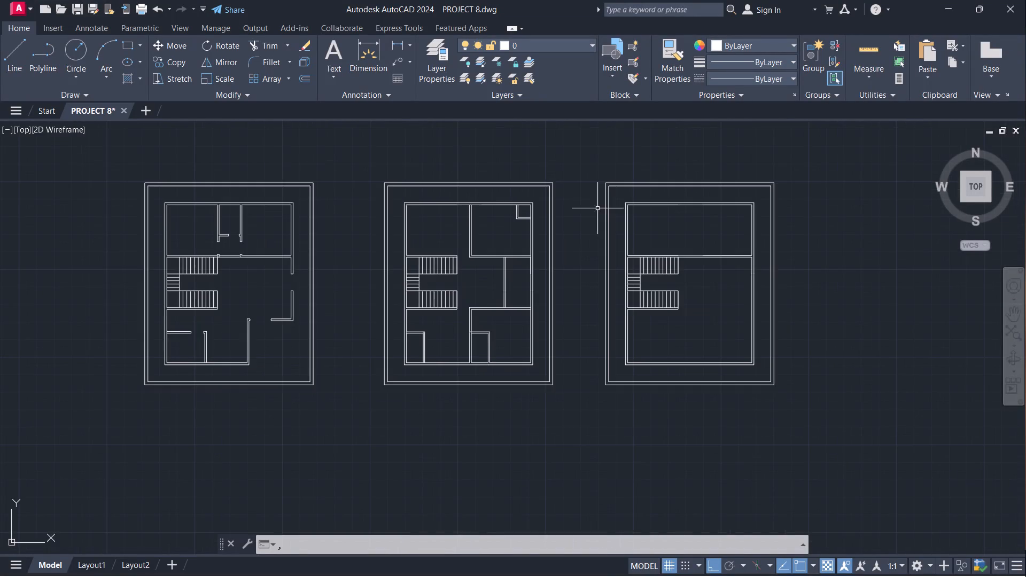
# Measure the inside east-west width of the third plan's north room with a temporary linear dimension along its south wall.
pyautogui.scroll(2, 597, 208)
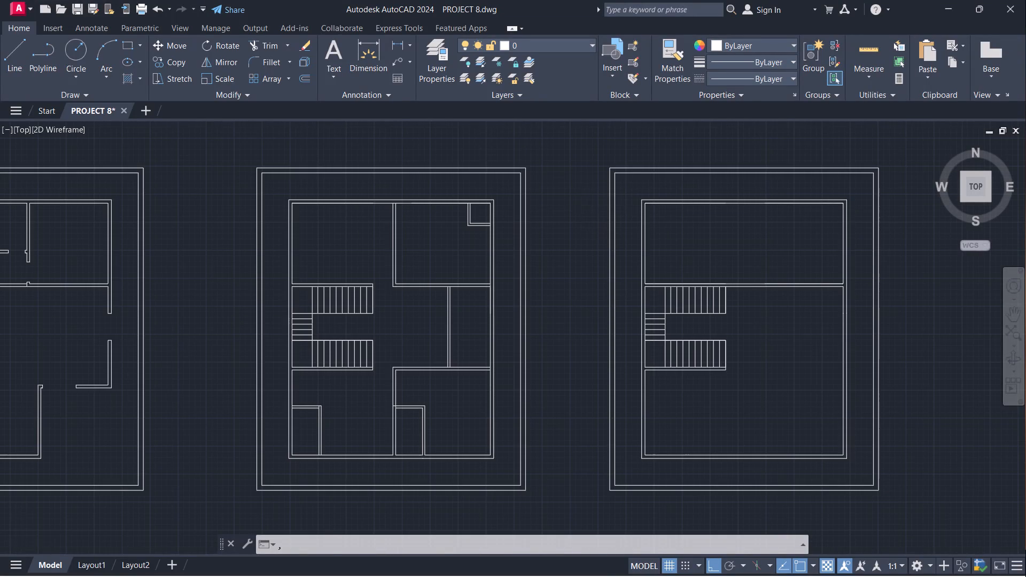
pyautogui.scroll(1, 577, 207)
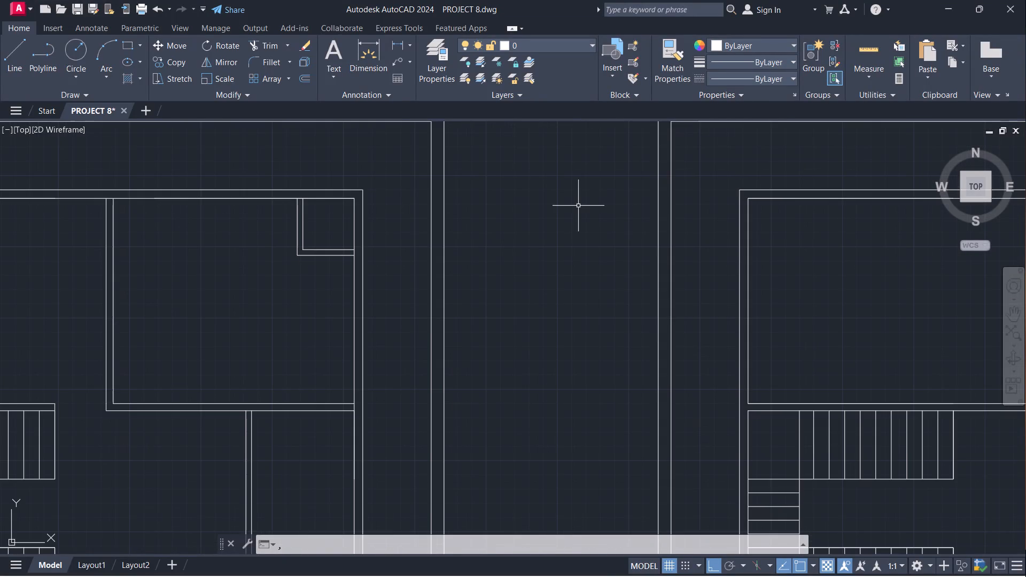
pyautogui.click(400, 45)
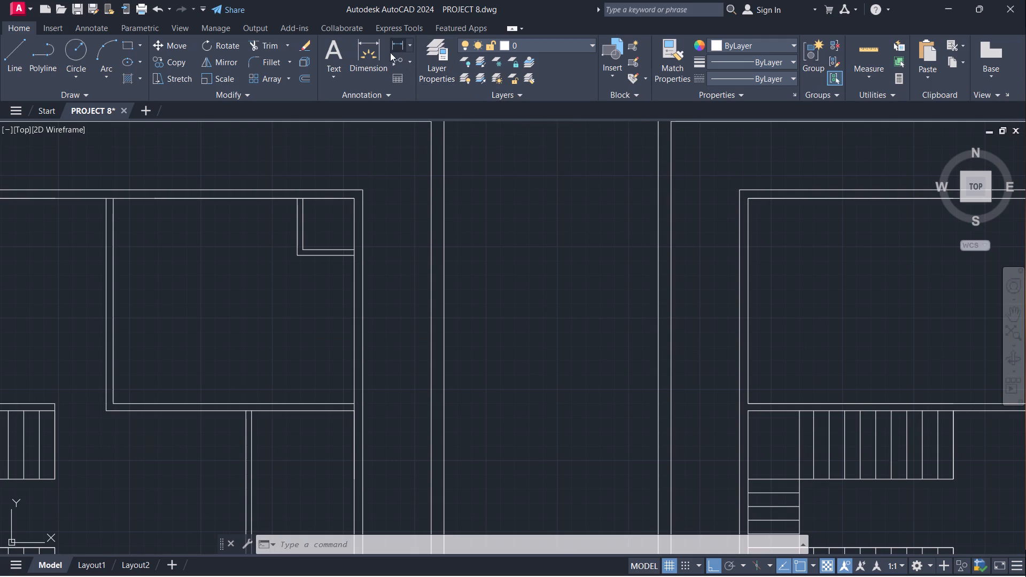
pyautogui.scroll(-1, 535, 254)
pyautogui.moveTo(553, 267); pyautogui.dragTo(345, 251, button='middle')
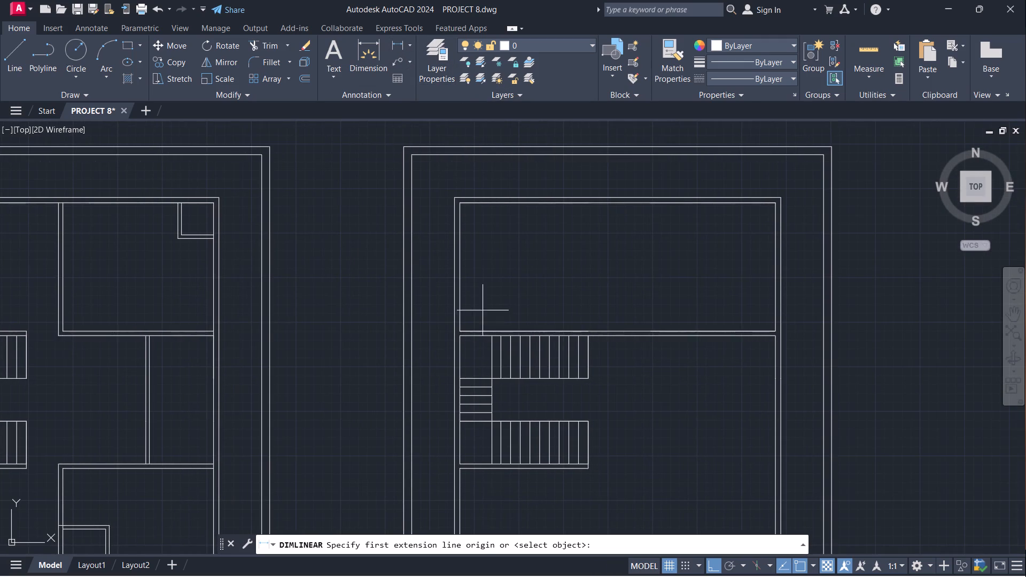
pyautogui.scroll(2, 460, 341)
pyautogui.click(456, 317)
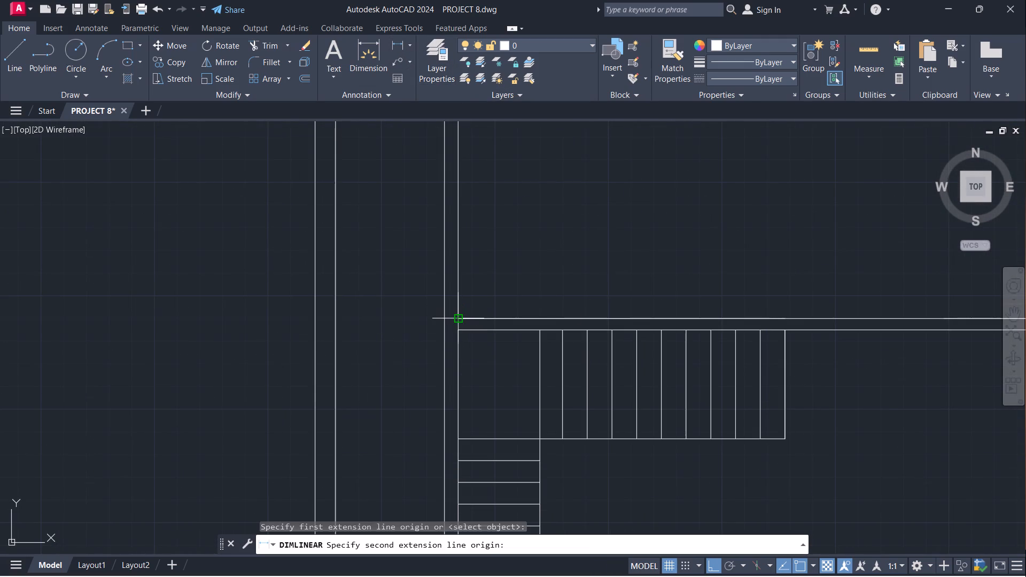
pyautogui.scroll(-3, 588, 269)
pyautogui.scroll(4, 770, 283)
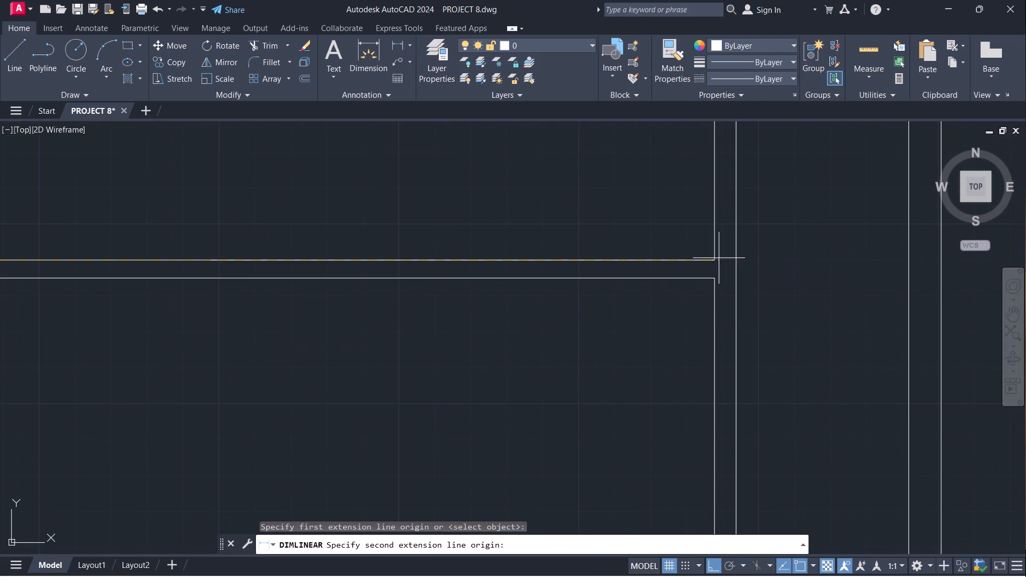
pyautogui.click(714, 258)
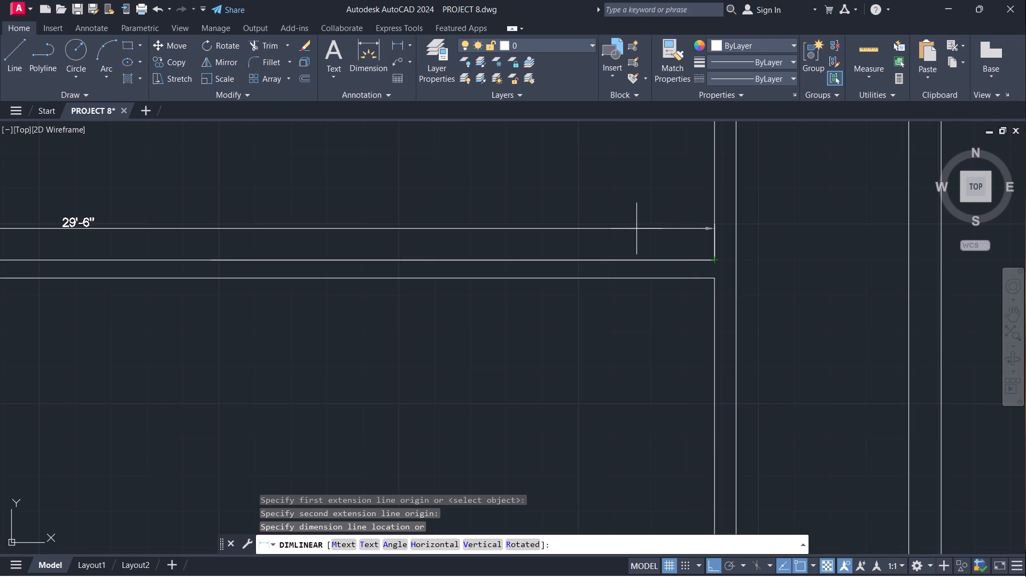
pyautogui.press('Escape')
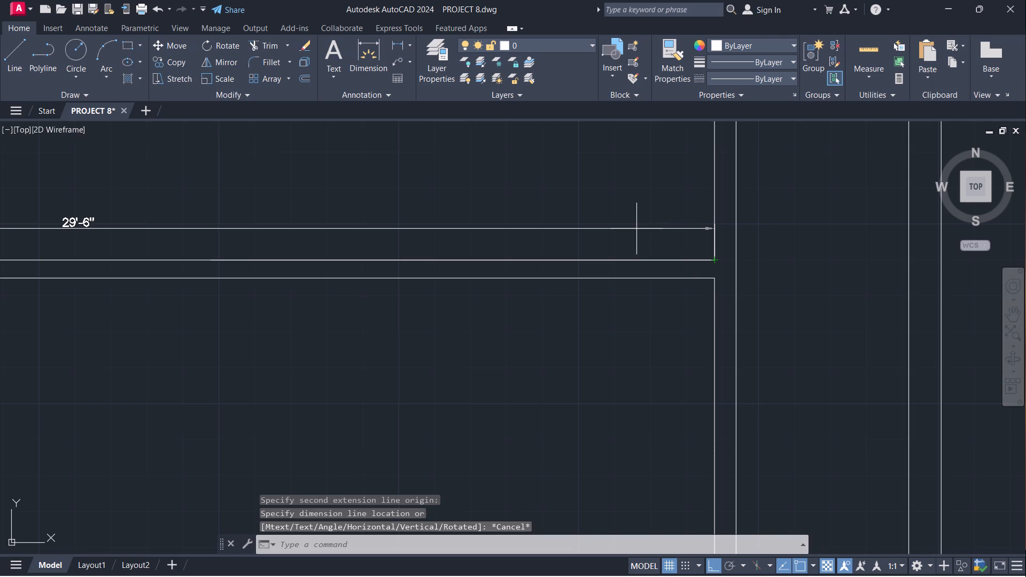
# Offset the inner east wall line of the third plan's north room 4' west into the room.
pyautogui.scroll(-2, 616, 220)
pyautogui.moveTo(599, 206); pyautogui.dragTo(663, 296, button='middle')
pyautogui.scroll(-1, 616, 258)
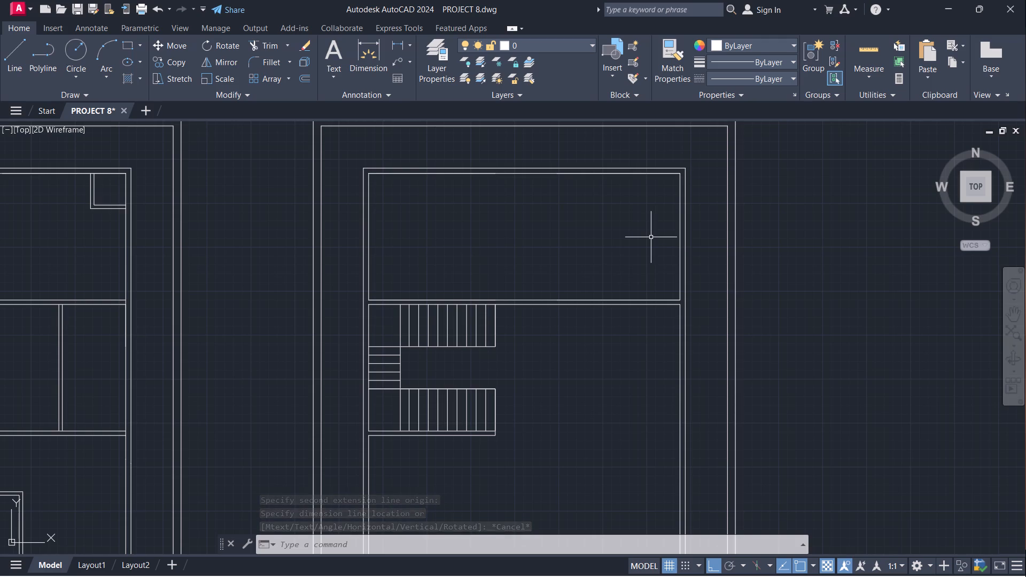
pyautogui.press('o')
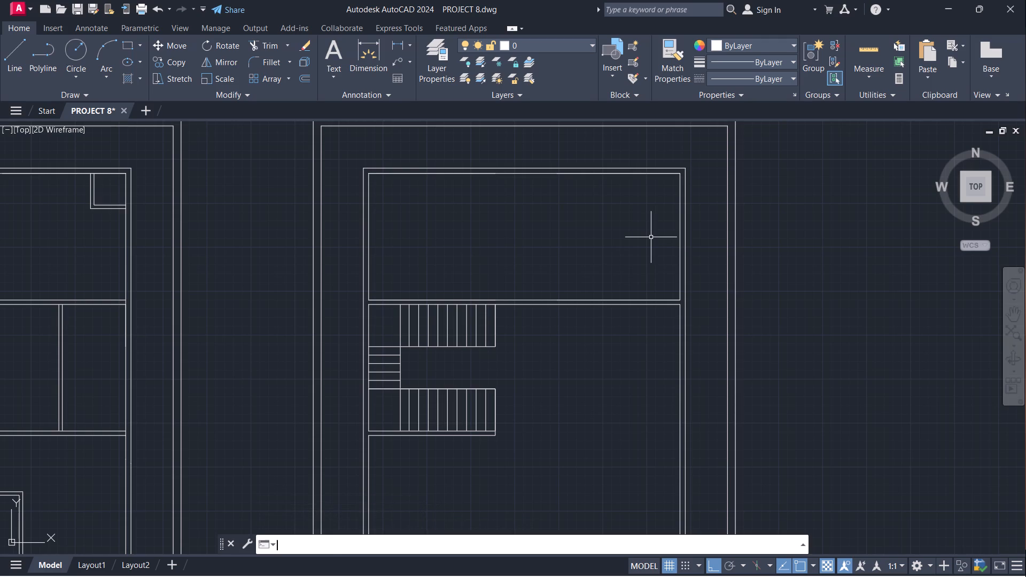
pyautogui.press('Return')
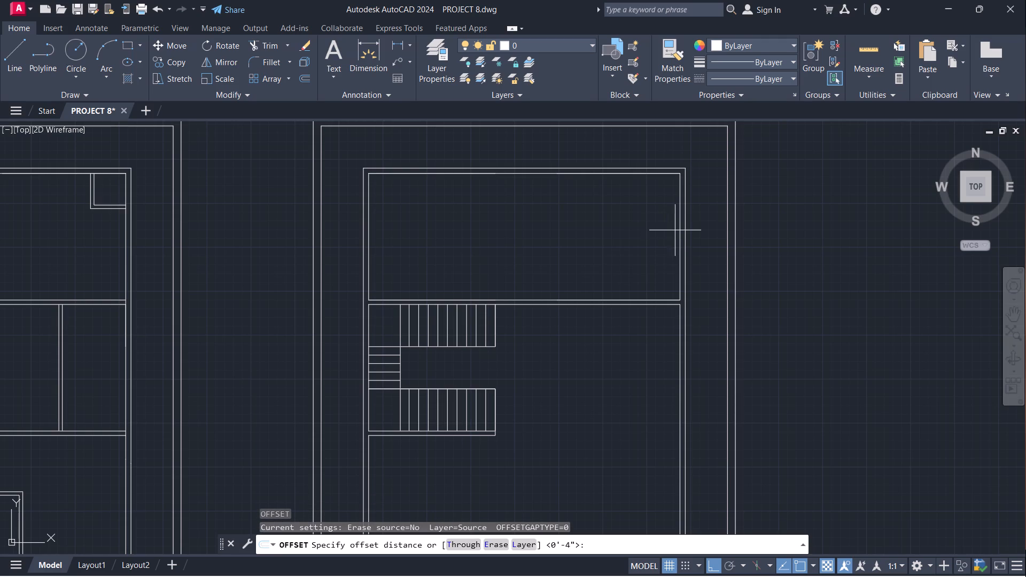
pyautogui.click(678, 234)
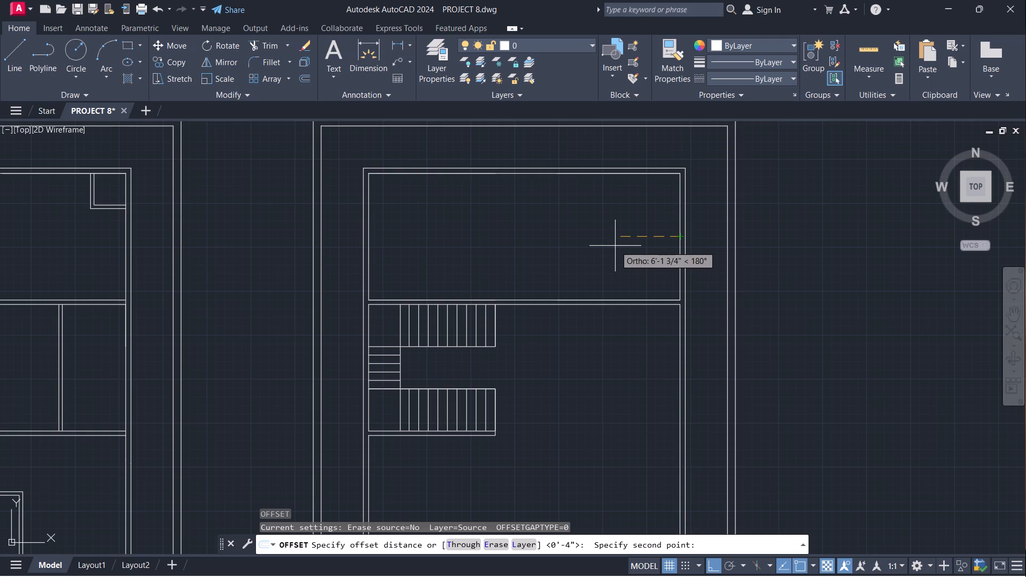
pyautogui.press('4')
pyautogui.press("'")
pyautogui.press('Return')
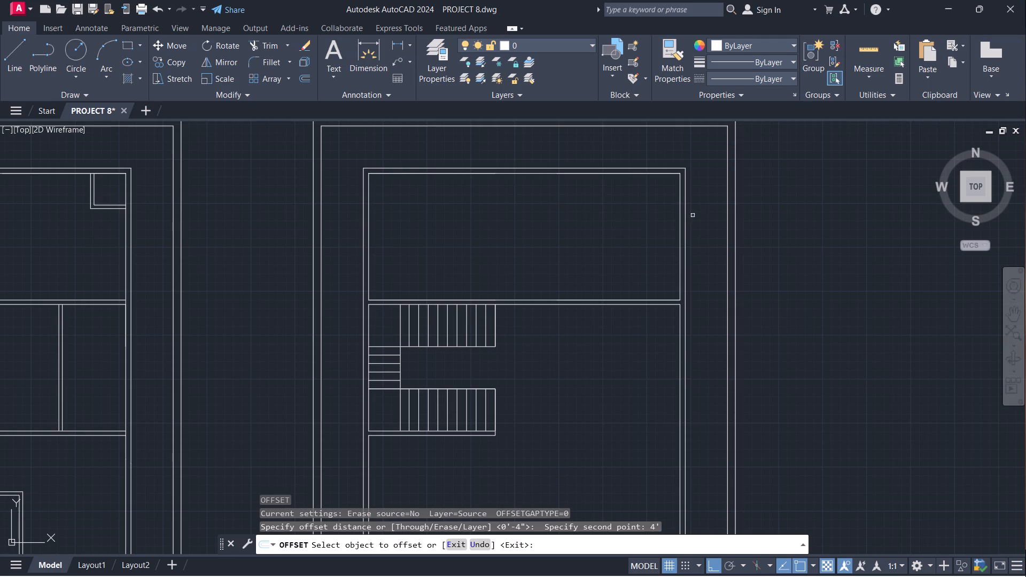
pyautogui.moveTo(679, 222); pyautogui.dragTo(670, 223)
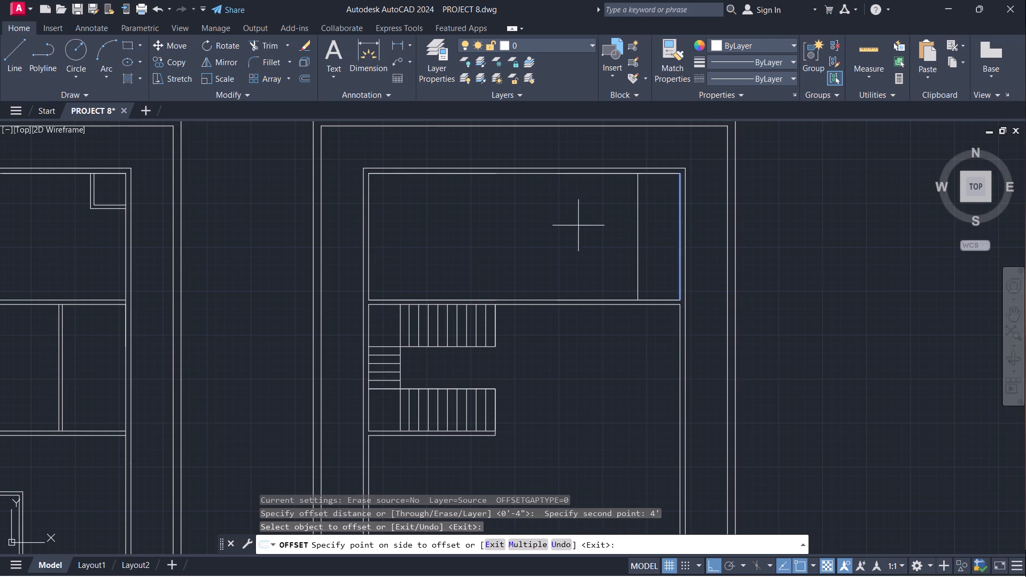
pyautogui.click(578, 225)
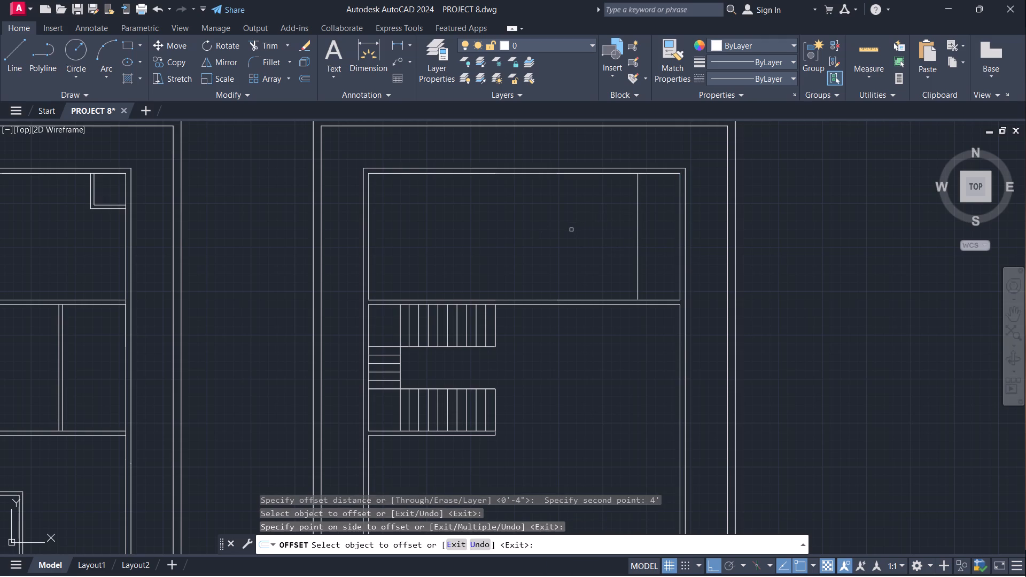
pyautogui.press('Escape')
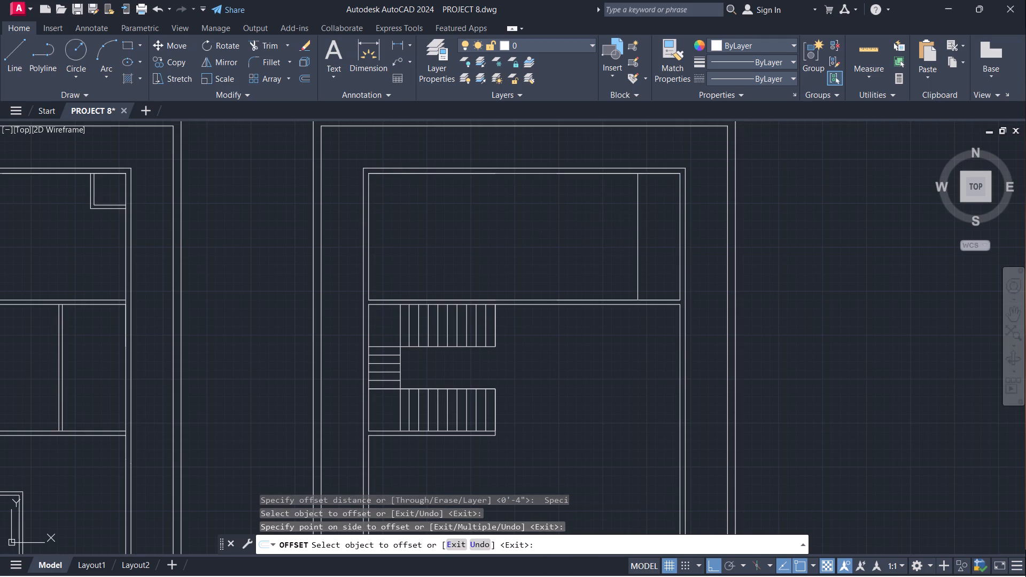
# Offset the new partition line 5" west to give the third plan's north-room partition its wall thickness.
pyautogui.press('o')
pyautogui.press('Return')
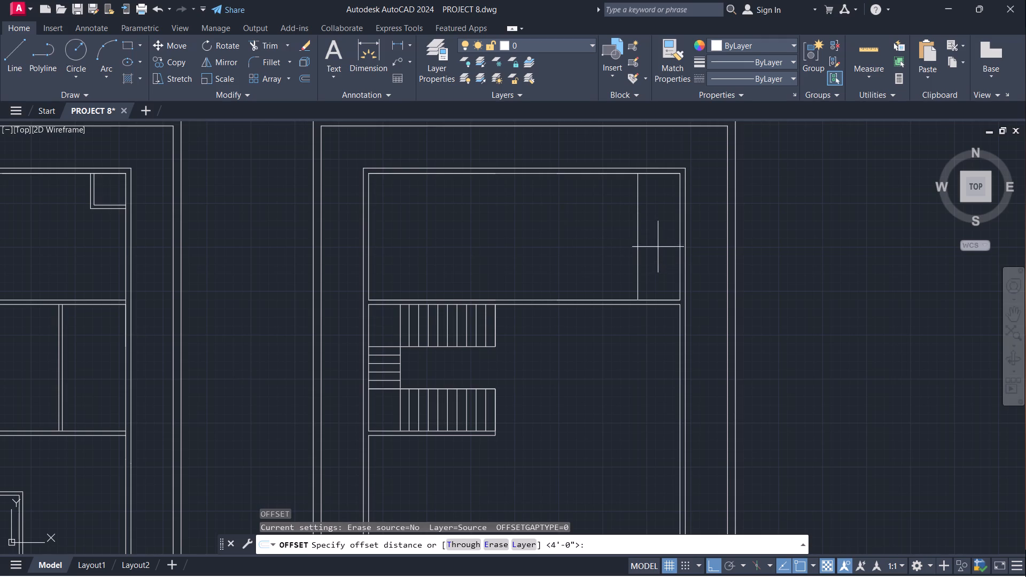
pyautogui.click(640, 241)
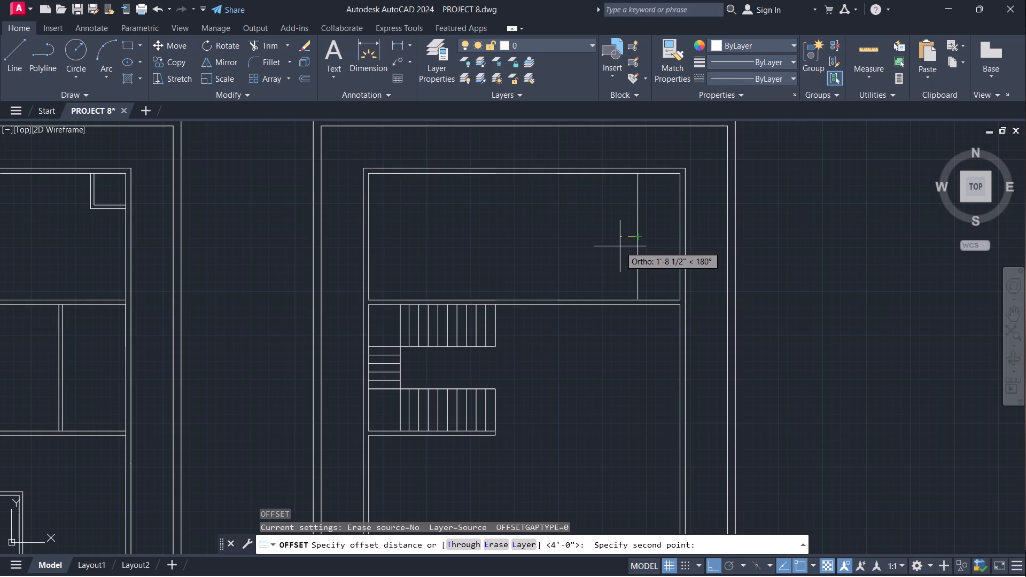
pyautogui.press('5')
pyautogui.press('Return')
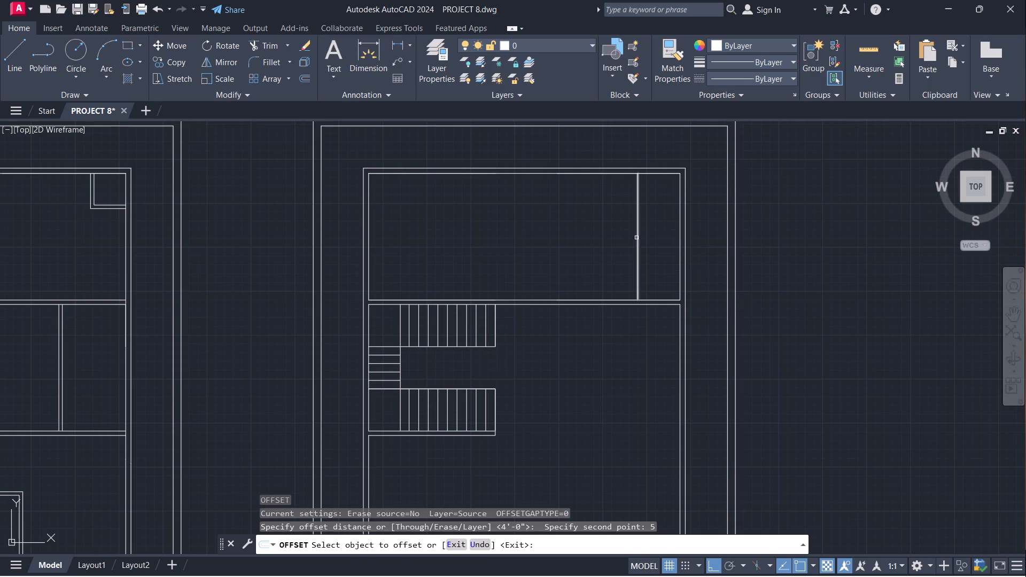
pyautogui.click(638, 237)
pyautogui.moveTo(590, 239); pyautogui.dragTo(586, 238)
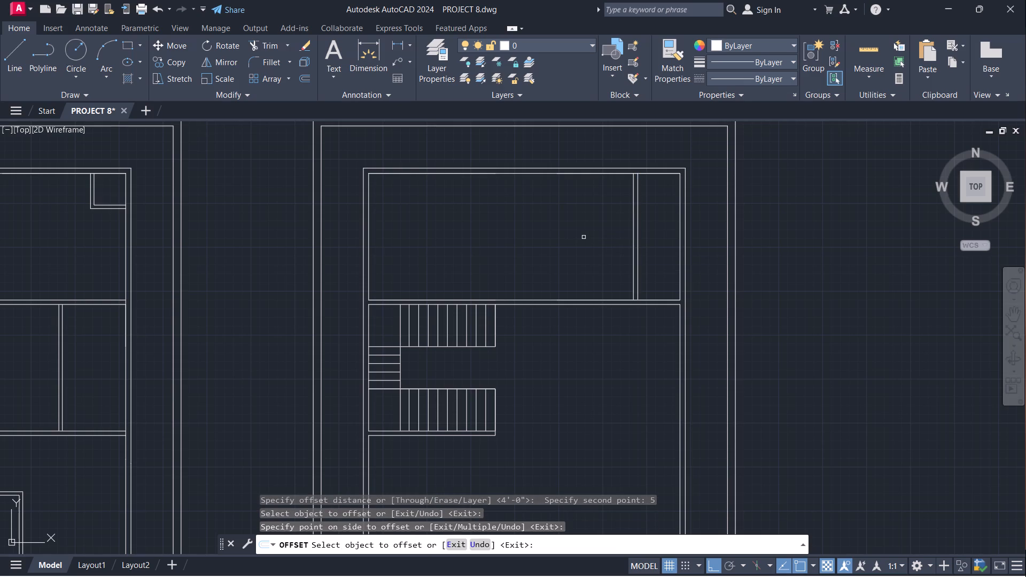
# Measure the third plan's north room from its inner west wall to the new partition with a temporary linear dimension.
pyautogui.click(400, 43)
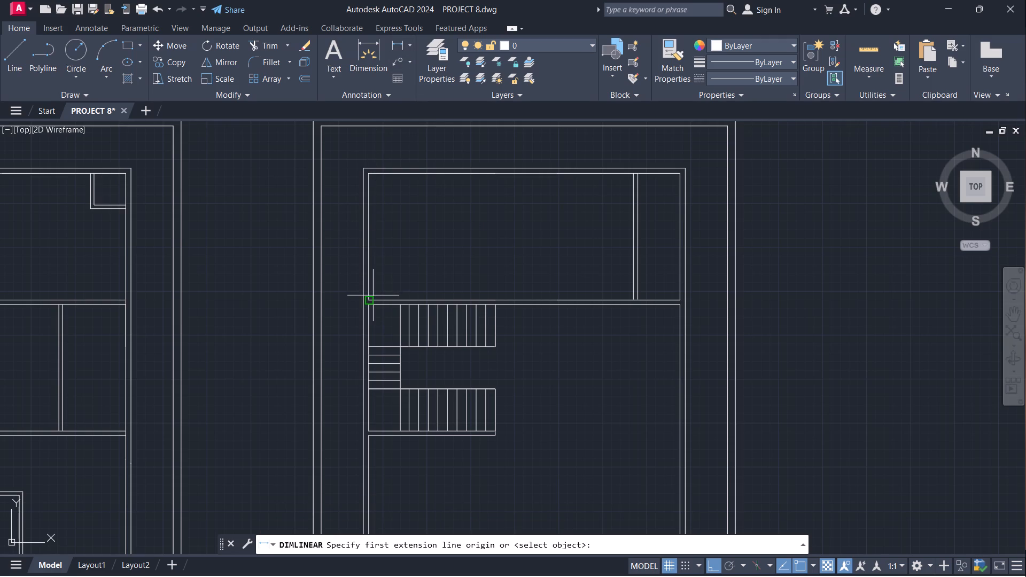
pyautogui.click(373, 295)
pyautogui.click(635, 297)
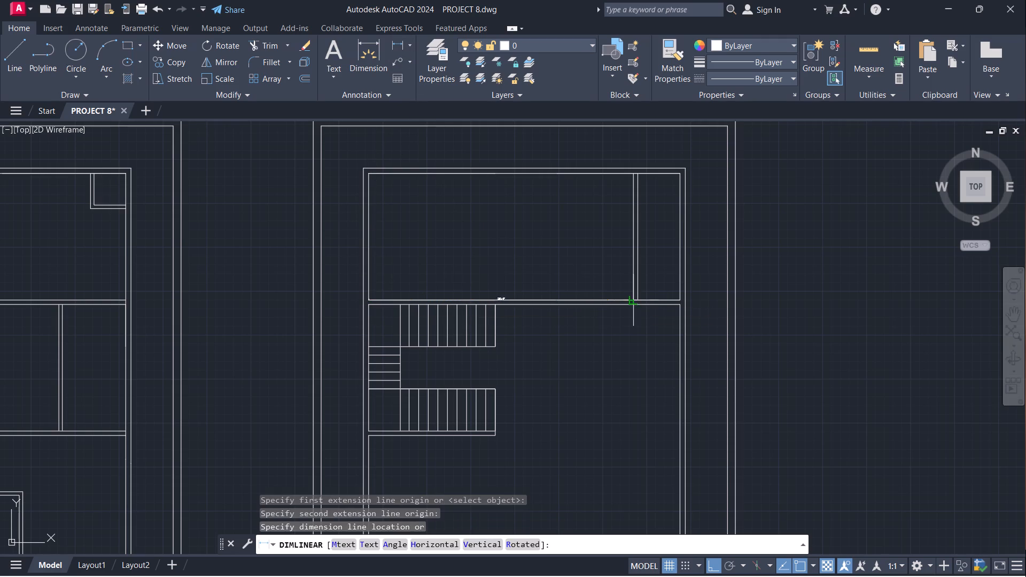
pyautogui.scroll(2, 592, 276)
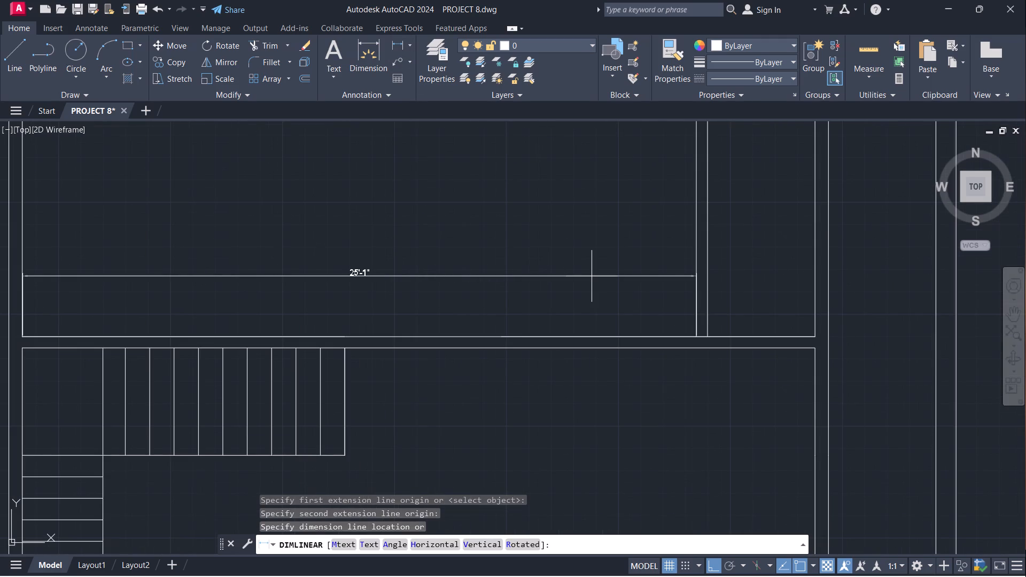
pyautogui.scroll(-2, 592, 276)
pyautogui.press('Escape')
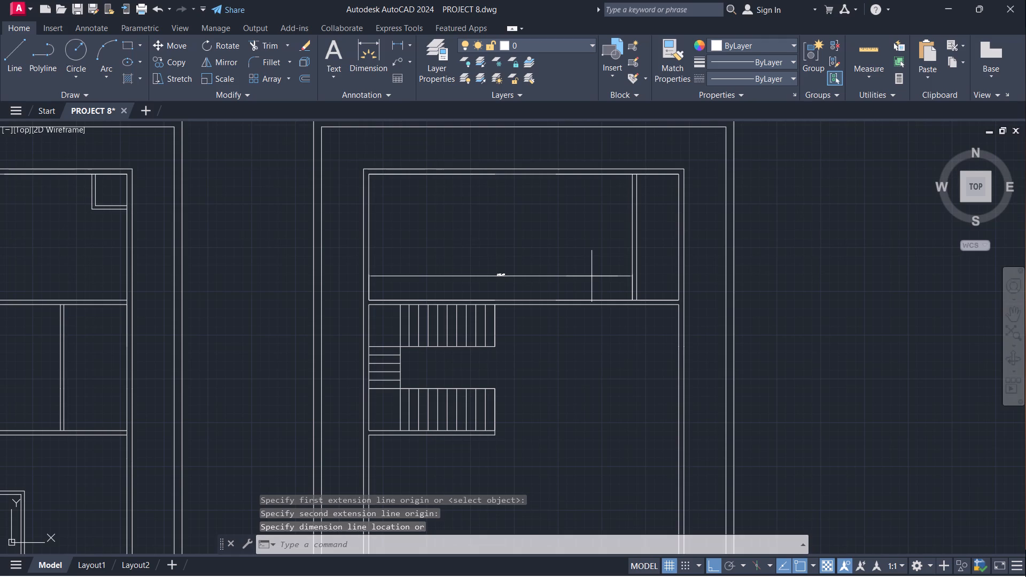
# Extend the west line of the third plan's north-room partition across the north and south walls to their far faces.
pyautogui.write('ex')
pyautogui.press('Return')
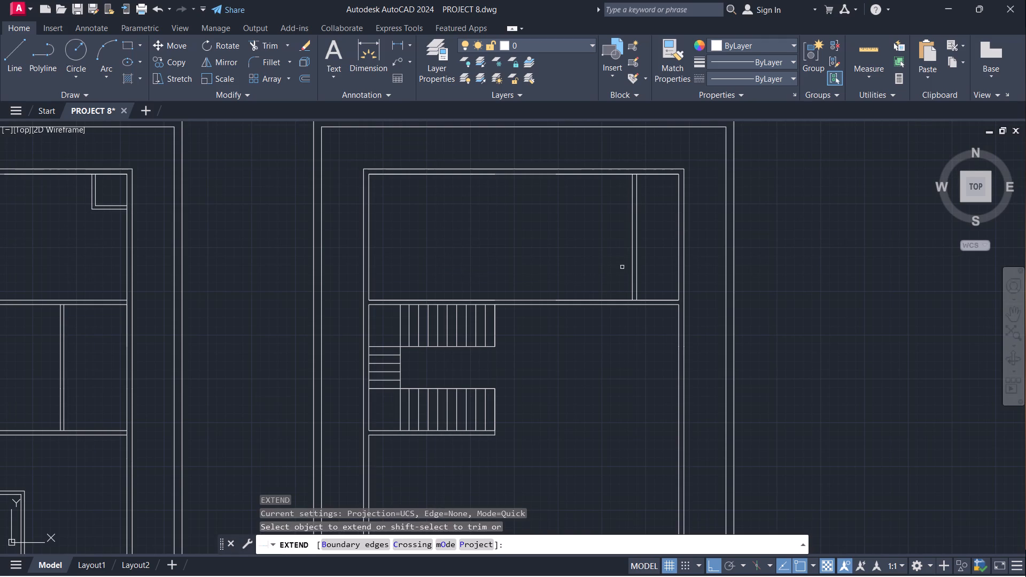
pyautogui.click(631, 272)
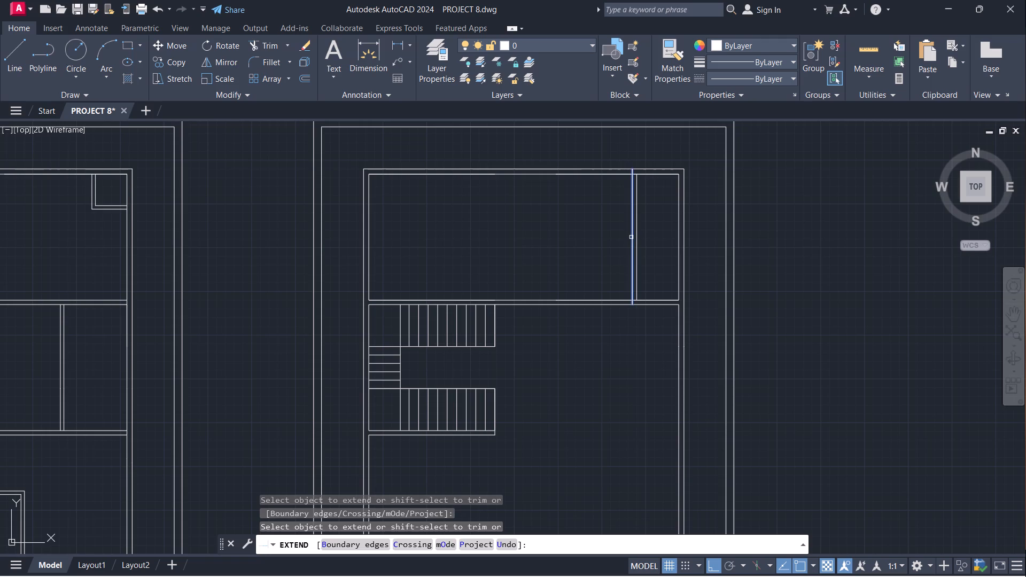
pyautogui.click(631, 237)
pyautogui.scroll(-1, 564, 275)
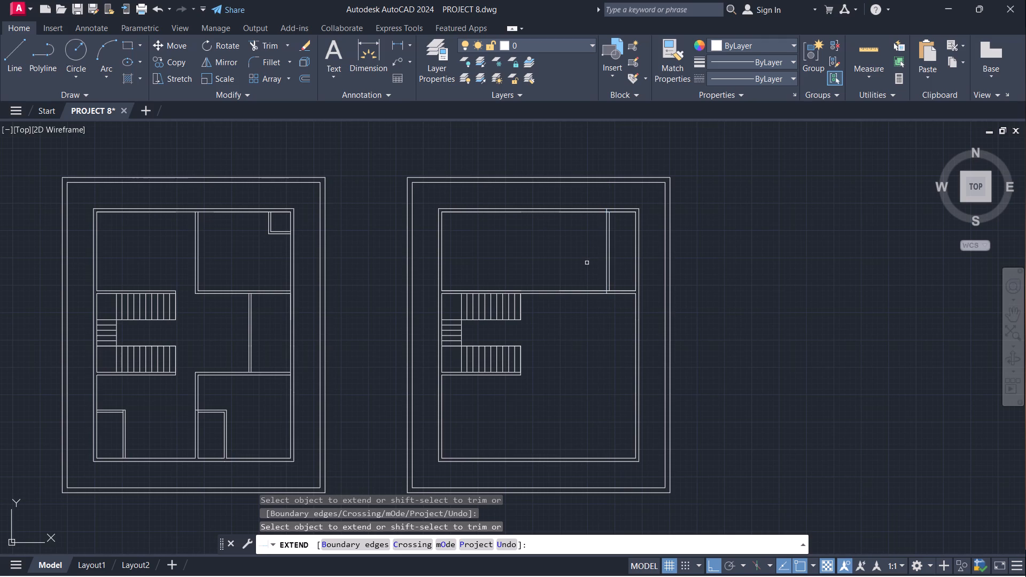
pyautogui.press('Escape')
# Trim away both partition lines in the third plan's north room, including the short stubs inside the north and south walls.
pyautogui.write('tr')
pyautogui.press('Return')
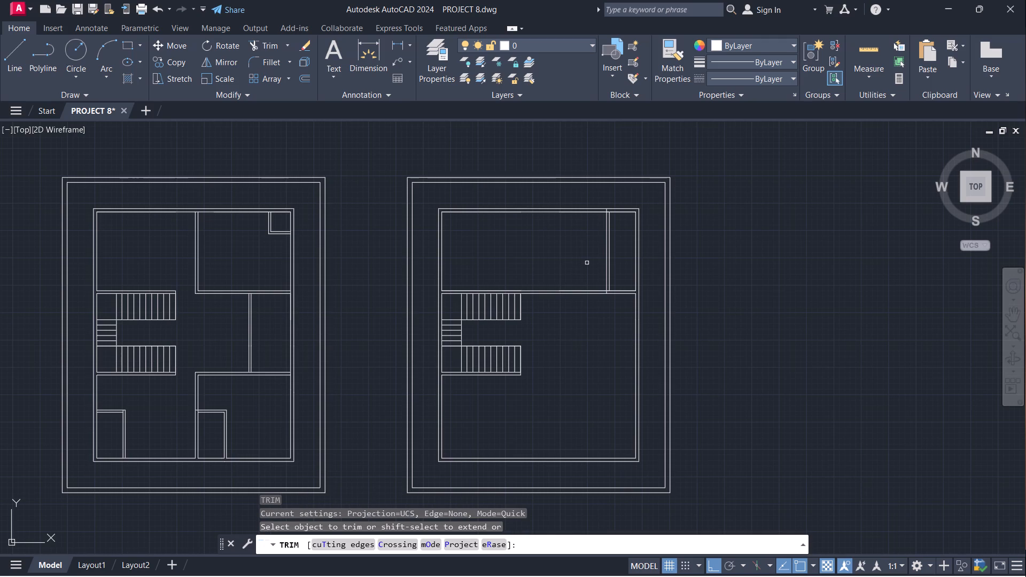
pyautogui.moveTo(615, 258); pyautogui.dragTo(592, 259)
pyautogui.scroll(2, 607, 210)
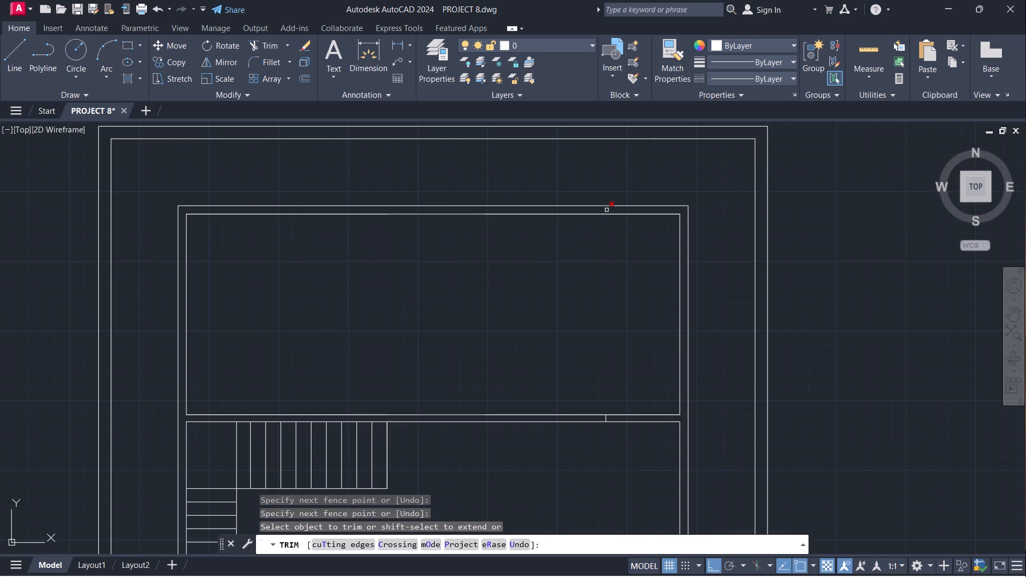
pyautogui.click(608, 209)
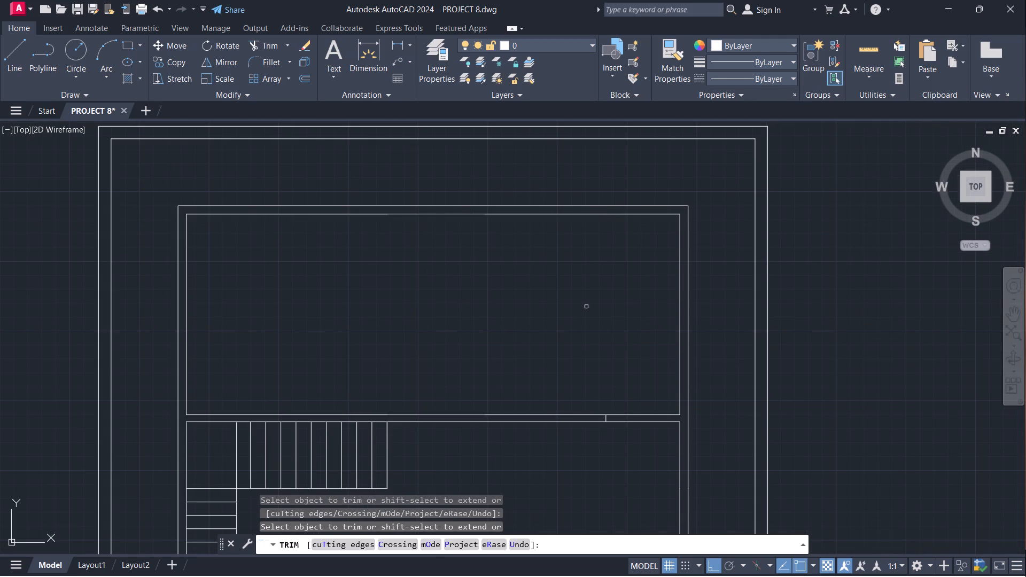
pyautogui.scroll(-1, 588, 306)
pyautogui.scroll(2, 605, 400)
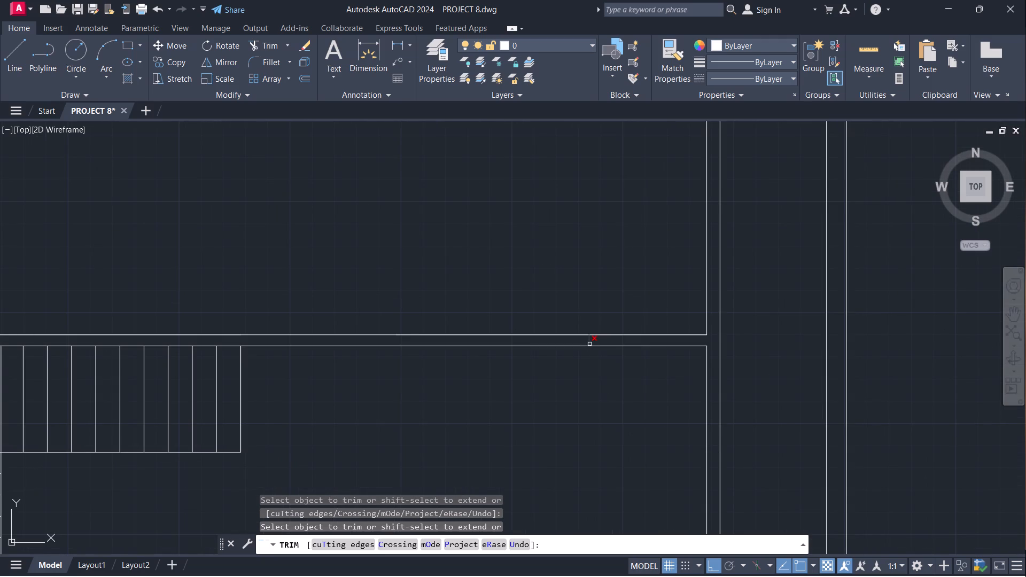
pyautogui.click(589, 344)
pyautogui.scroll(-1, 600, 298)
pyautogui.scroll(-2, 535, 406)
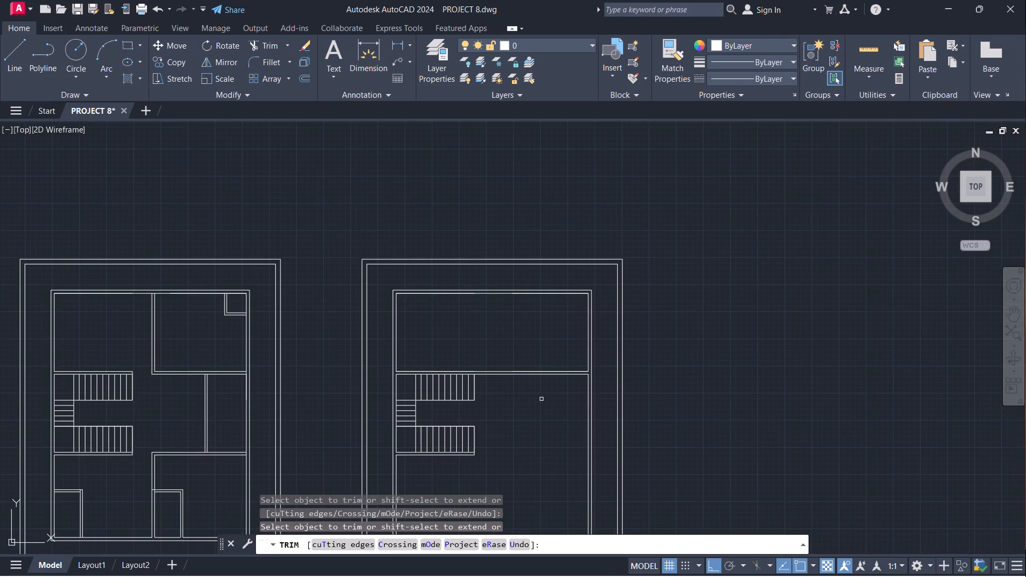
pyautogui.moveTo(517, 407); pyautogui.dragTo(586, 371, button='middle')
pyautogui.scroll(-1, 571, 374)
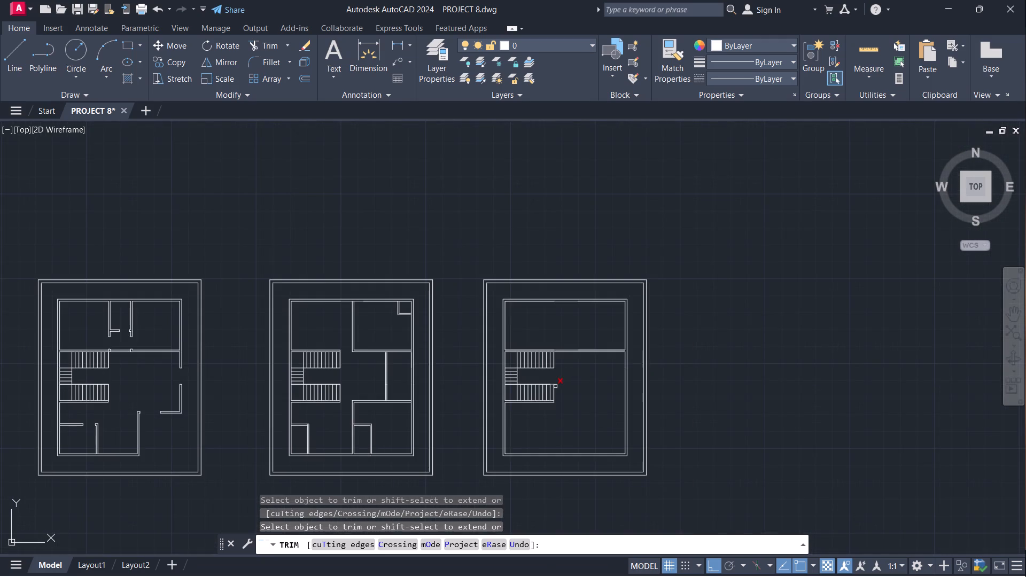
pyautogui.moveTo(558, 389); pyautogui.dragTo(572, 355, button='middle')
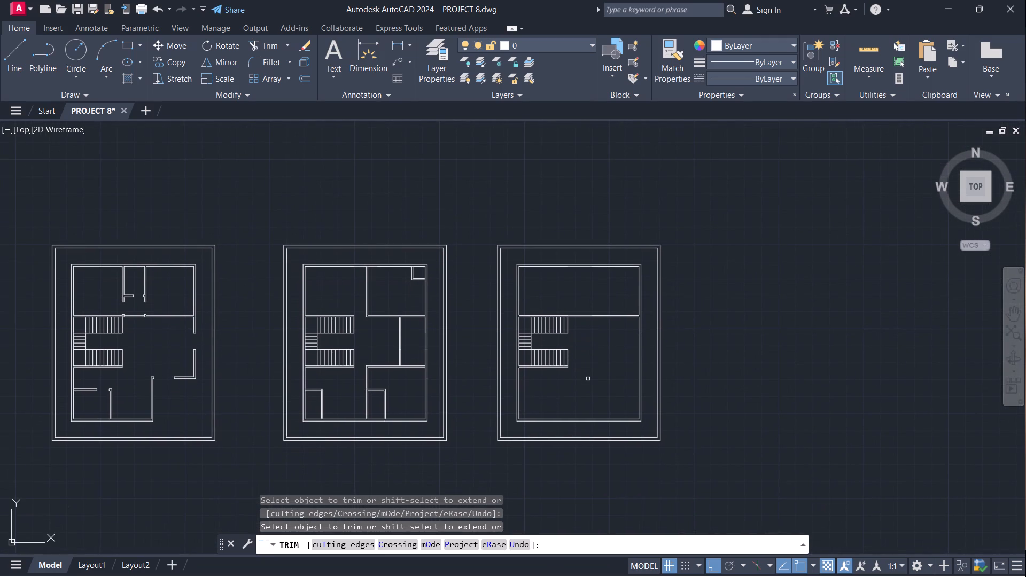
pyautogui.press('Escape')
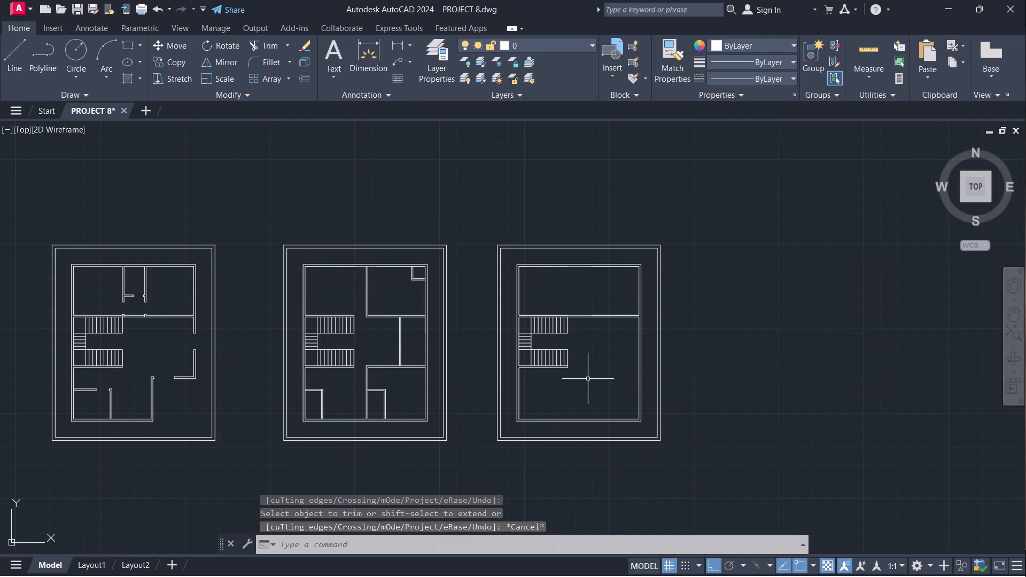
# Examine the three floor plans side by side, comparing their room layouts.
pyautogui.moveTo(471, 447); pyautogui.dragTo(506, 402, button='middle')
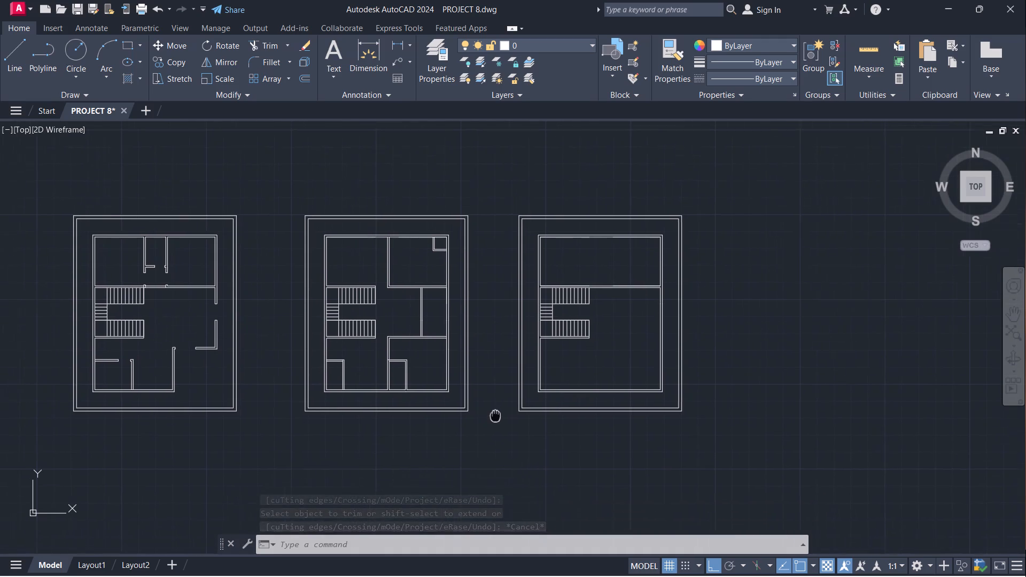
pyautogui.moveTo(506, 402); pyautogui.dragTo(522, 391, button='middle')
pyautogui.moveTo(484, 423); pyautogui.dragTo(530, 463, button='middle')
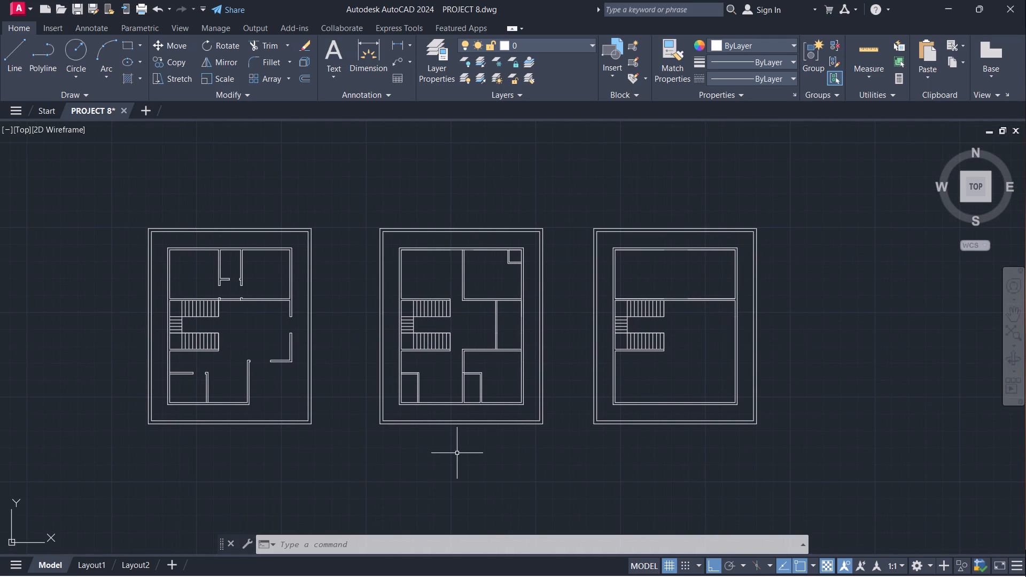
pyautogui.scroll(1, 456, 453)
pyautogui.scroll(-1, 457, 452)
pyautogui.moveTo(455, 452); pyautogui.dragTo(460, 462, button='middle')
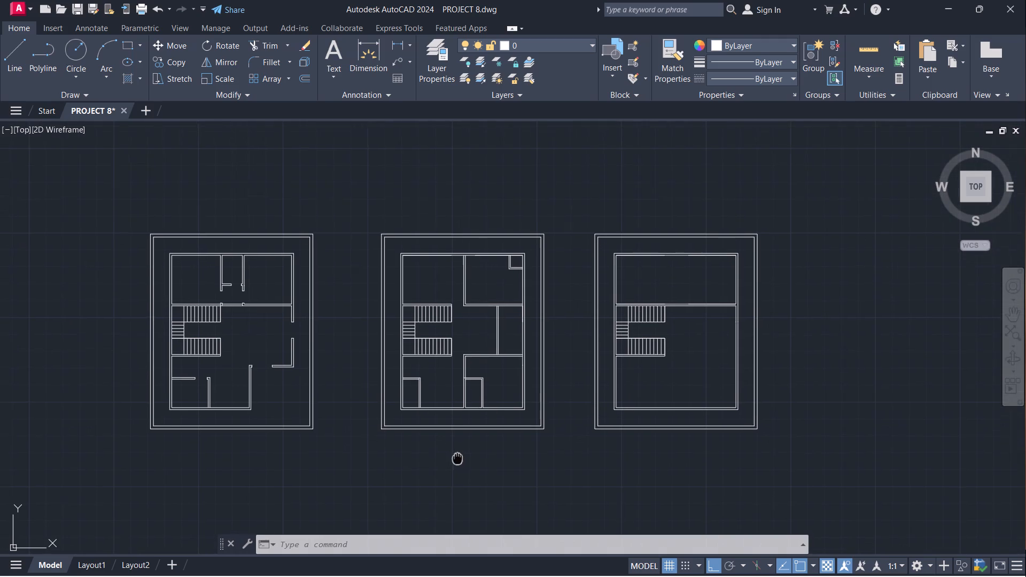
pyautogui.moveTo(460, 462); pyautogui.dragTo(483, 468, button='middle')
pyautogui.moveTo(446, 470); pyautogui.dragTo(431, 446, button='middle')
pyautogui.scroll(1, 406, 449)
pyautogui.scroll(-1, 406, 449)
pyautogui.moveTo(407, 449); pyautogui.dragTo(416, 463, button='middle')
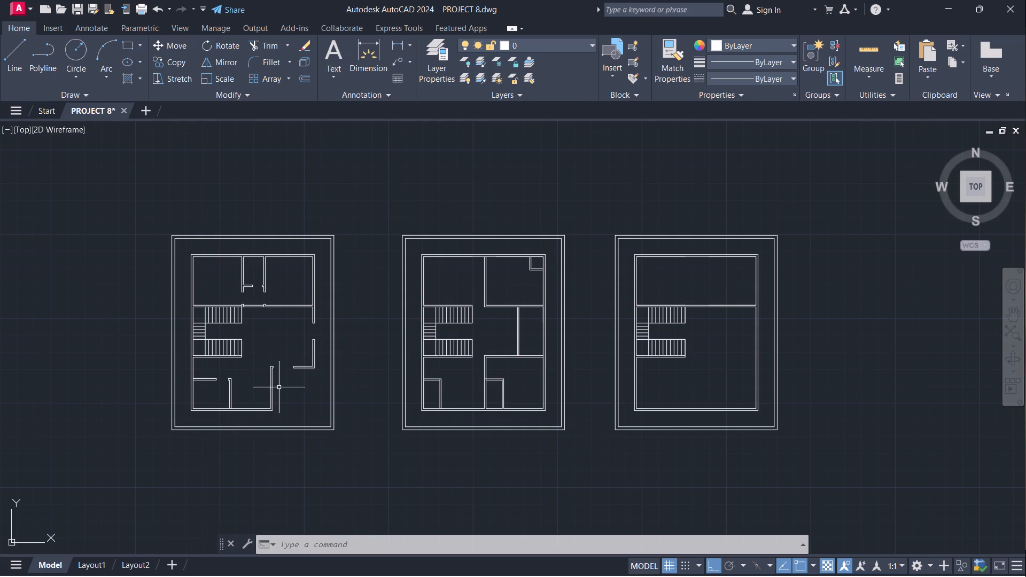
pyautogui.scroll(2, 249, 365)
pyautogui.scroll(-1, 249, 365)
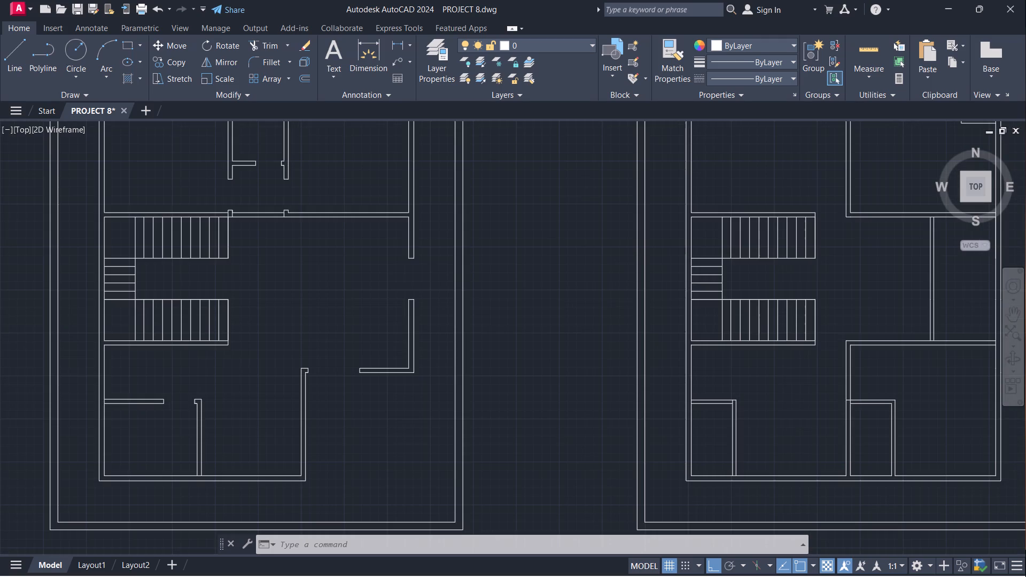
pyautogui.scroll(-2, 268, 362)
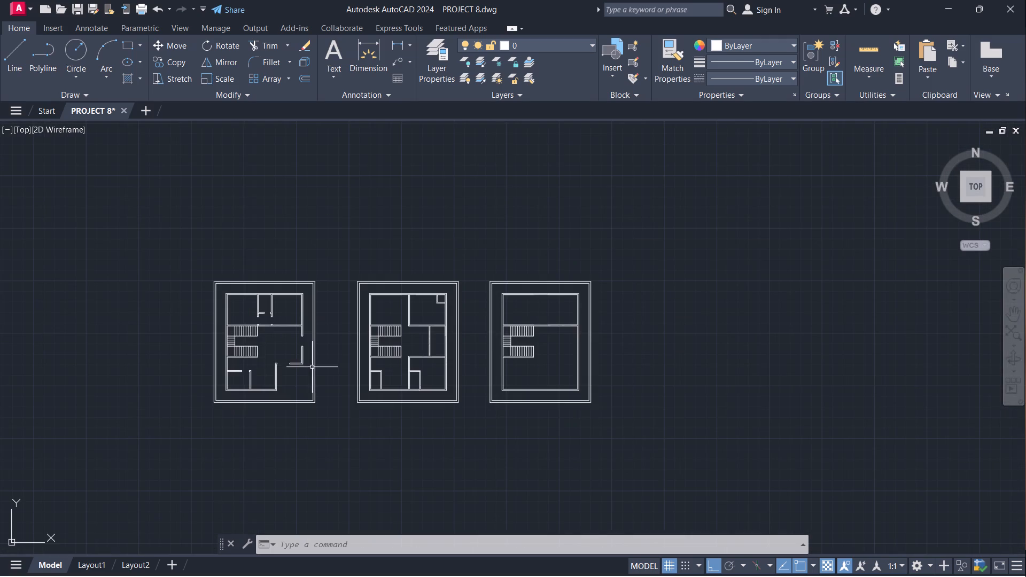
pyautogui.scroll(1, 334, 357)
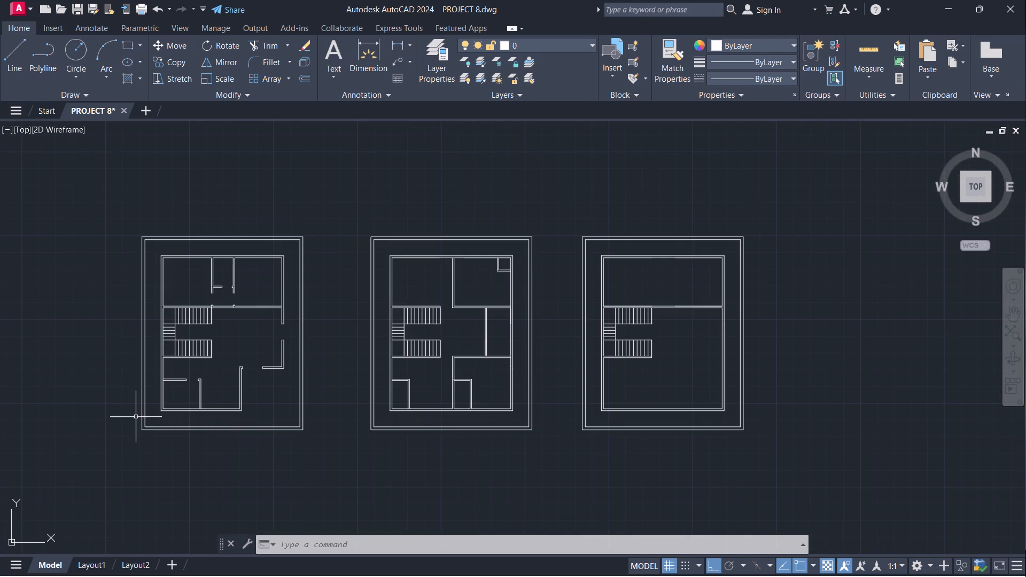
pyautogui.moveTo(95, 396); pyautogui.dragTo(152, 407)
pyautogui.moveTo(108, 354); pyautogui.dragTo(124, 346)
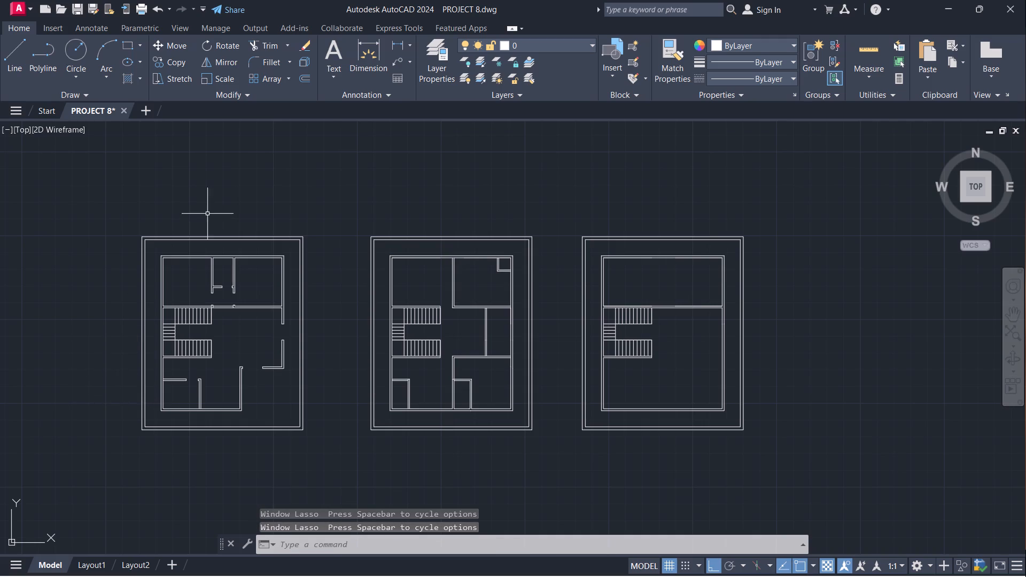
pyautogui.moveTo(380, 183); pyautogui.dragTo(458, 182, button='middle')
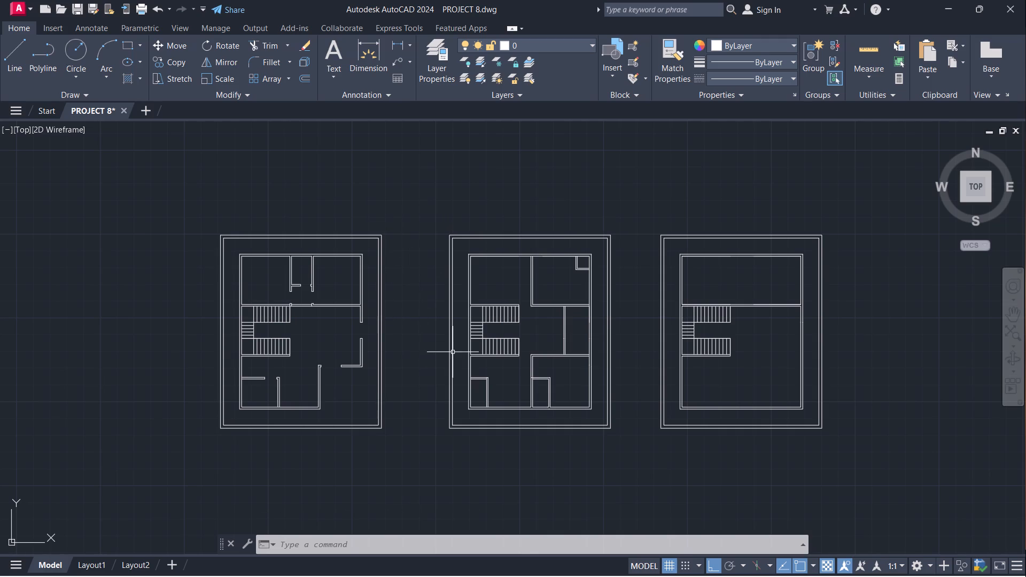
pyautogui.scroll(1, 539, 284)
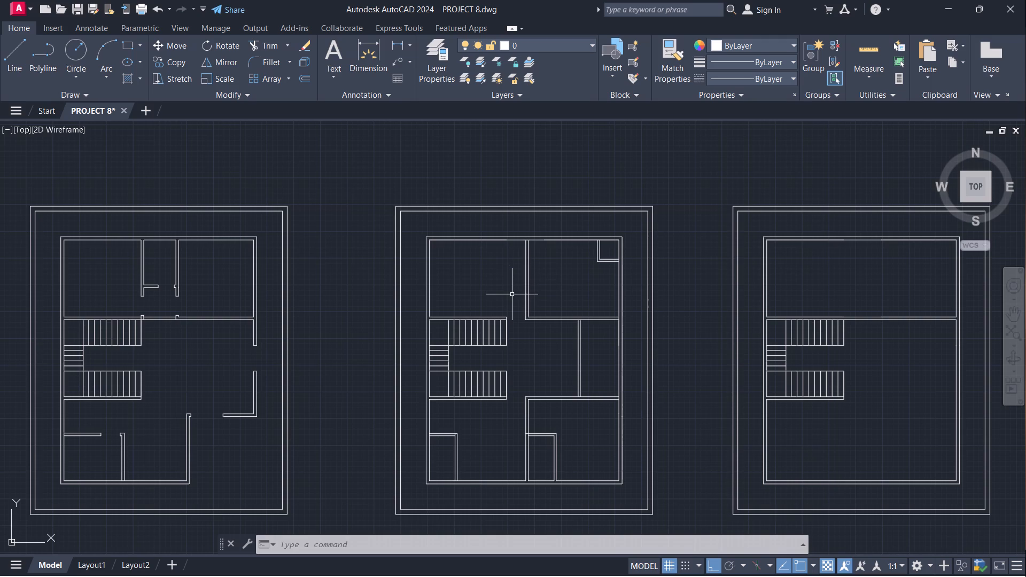
pyautogui.scroll(-2, 512, 292)
pyautogui.scroll(1, 514, 281)
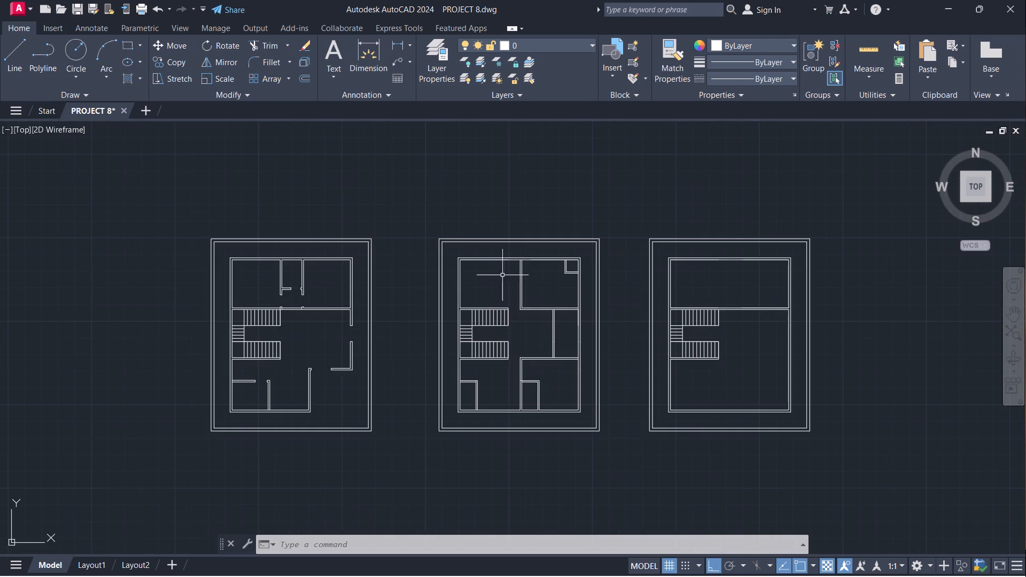
pyautogui.scroll(-1, 478, 275)
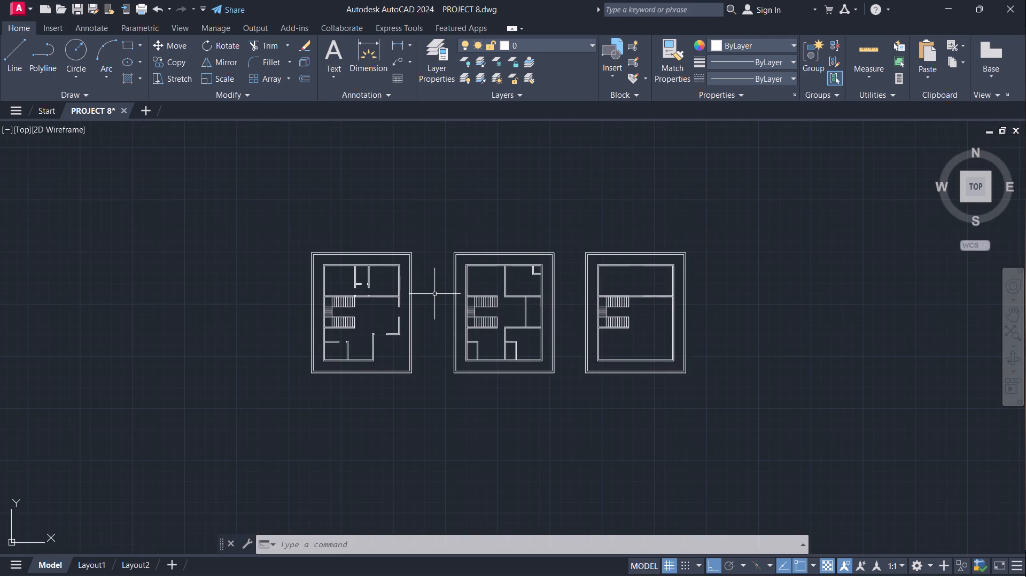
pyautogui.scroll(2, 434, 294)
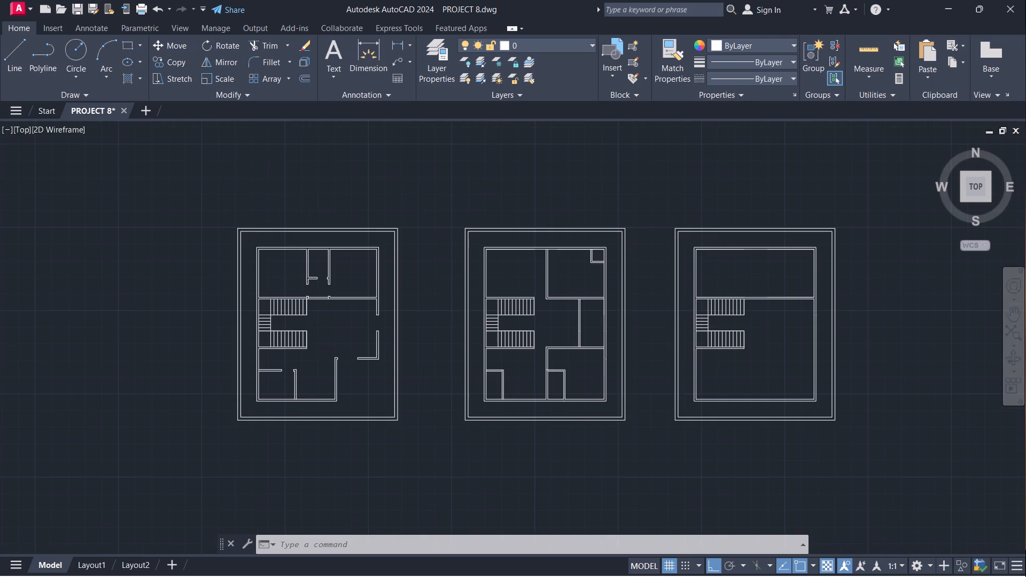
pyautogui.scroll(-1, 446, 282)
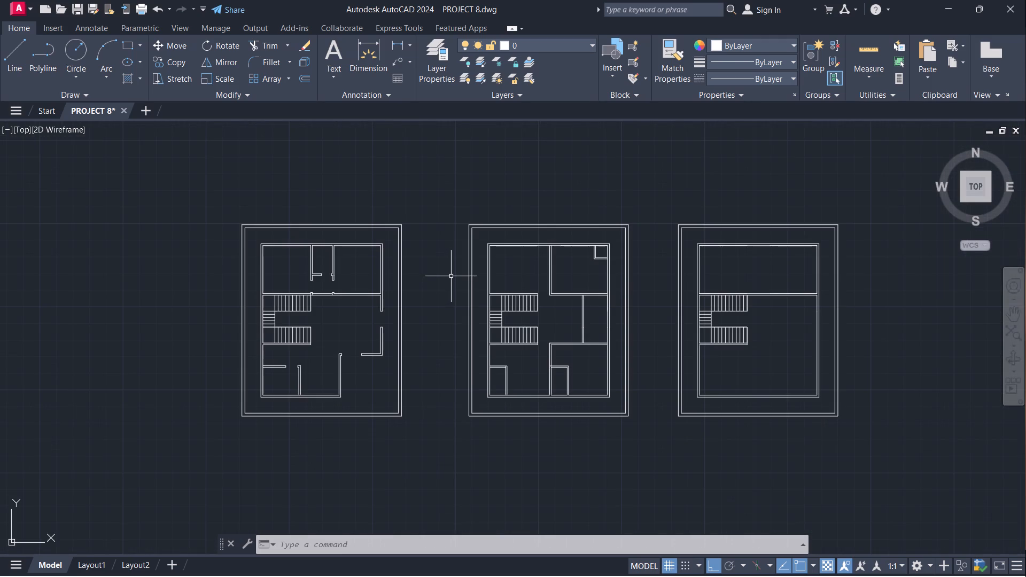
pyautogui.scroll(1, 452, 276)
pyautogui.scroll(-1, 454, 274)
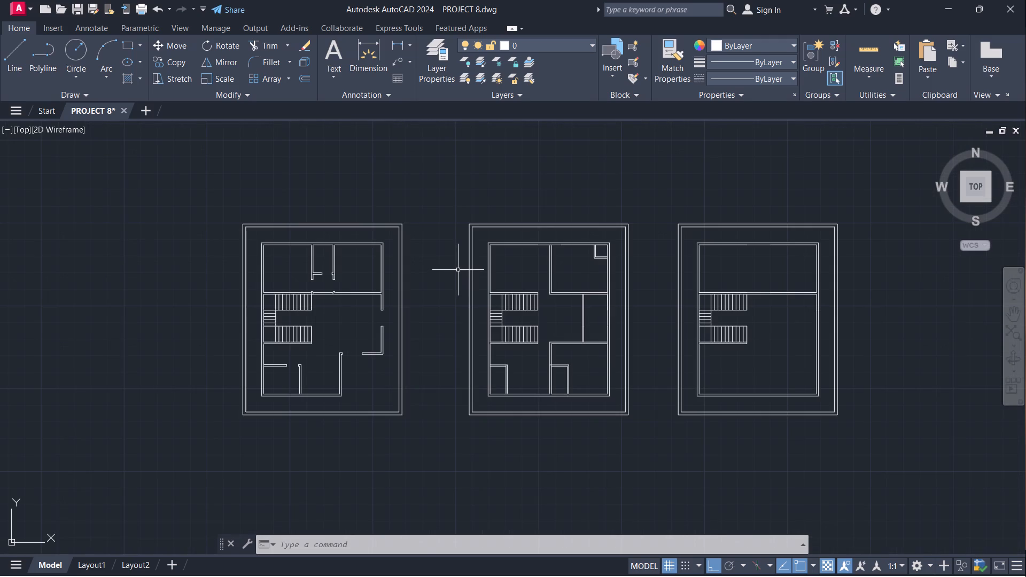
pyautogui.scroll(-1, 458, 267)
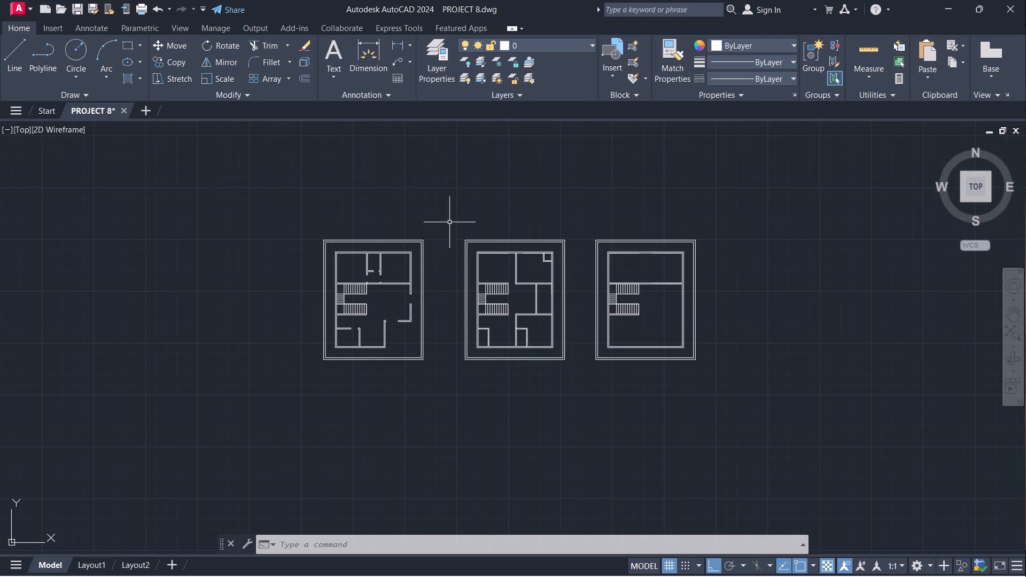
pyautogui.scroll(-1, 449, 222)
pyautogui.moveTo(445, 224); pyautogui.dragTo(505, 215, button='middle')
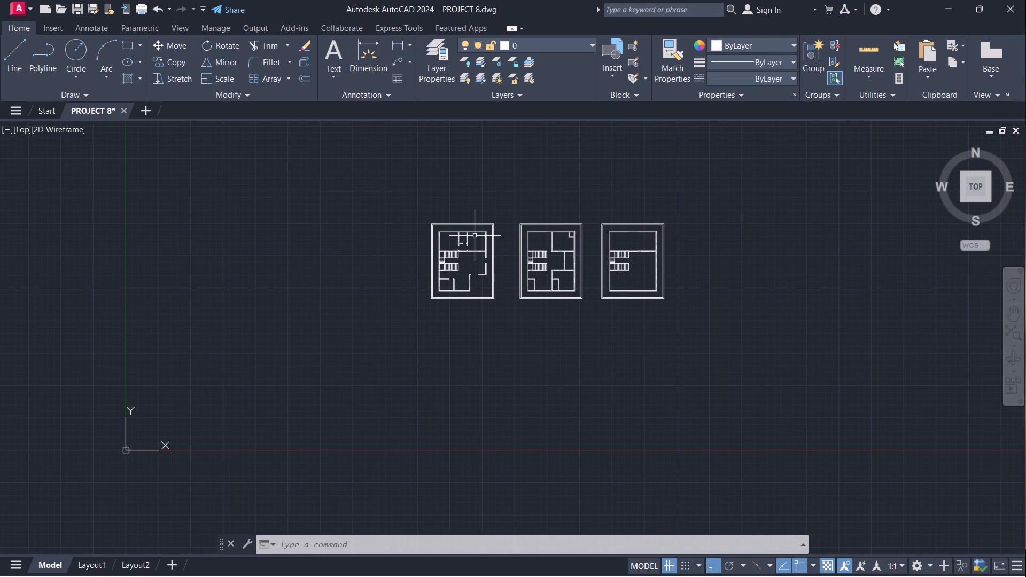
pyautogui.scroll(2, 469, 219)
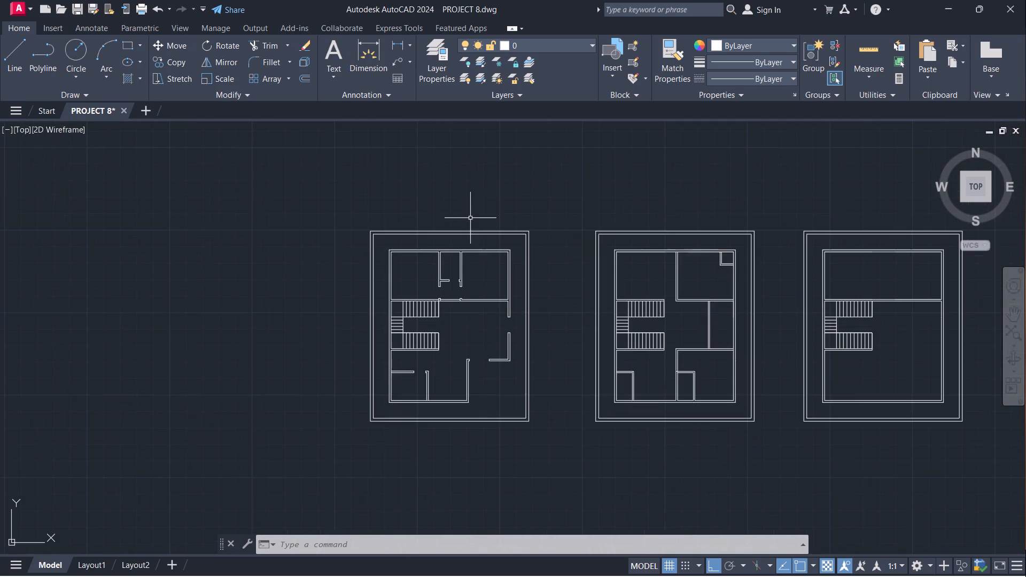
# Examine the first floor plan's south rooms, including their partitions and wall openings.
pyautogui.moveTo(541, 262); pyautogui.dragTo(616, 229, button='middle')
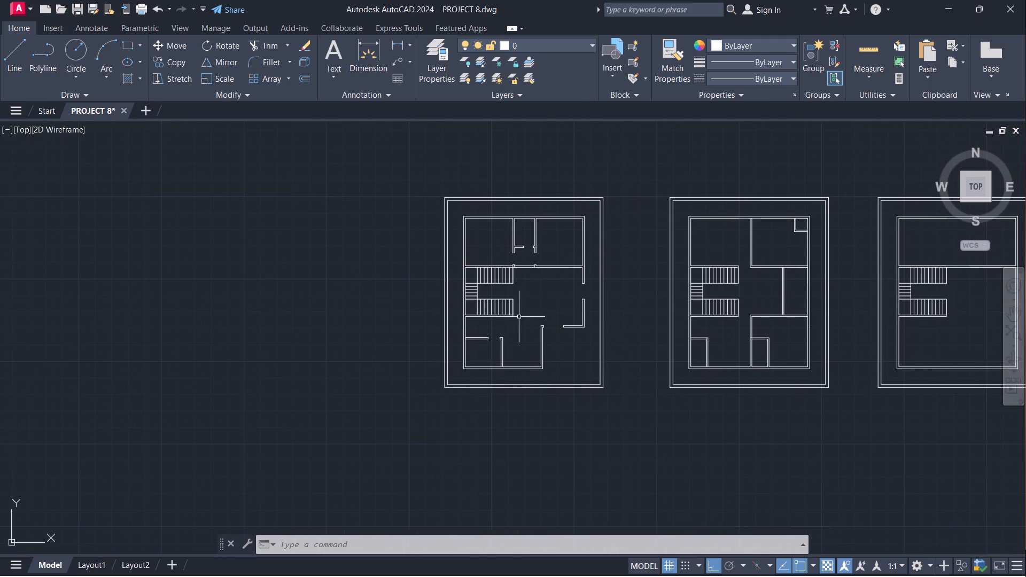
pyautogui.scroll(2, 511, 340)
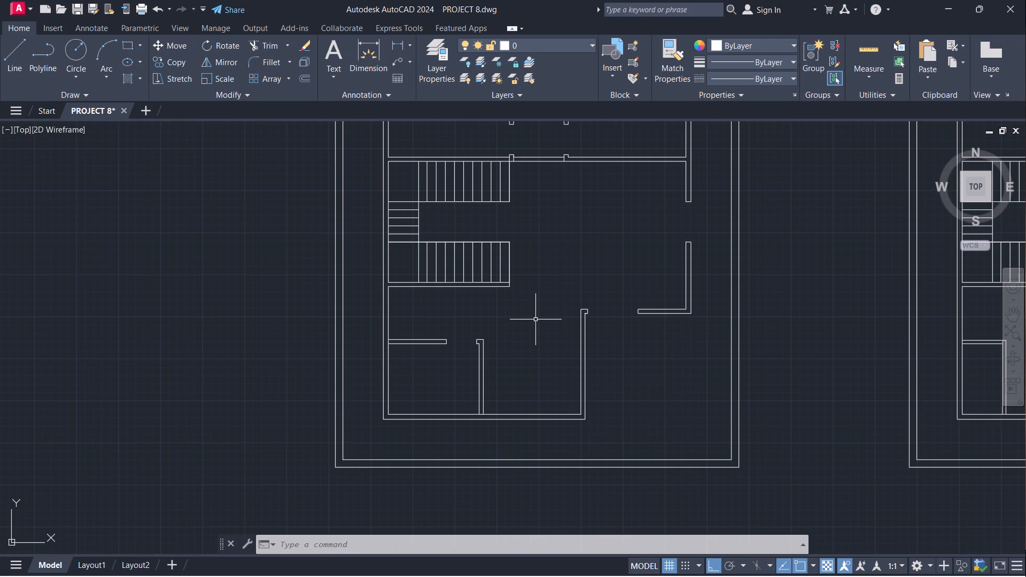
pyautogui.scroll(-1, 534, 319)
pyautogui.moveTo(533, 325); pyautogui.dragTo(585, 279, button='middle')
pyautogui.scroll(2, 589, 310)
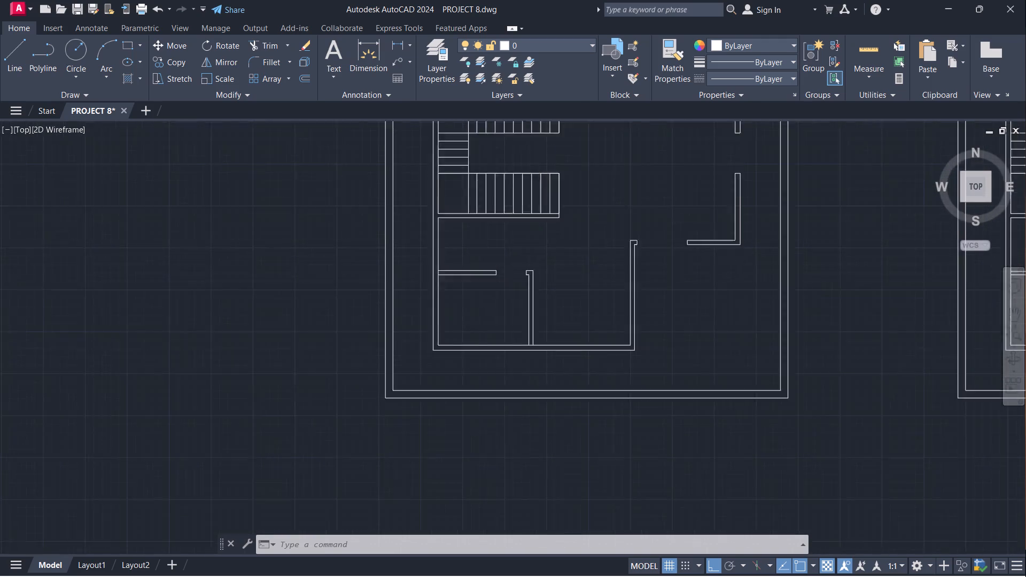
pyautogui.moveTo(569, 312); pyautogui.dragTo(622, 289, button='middle')
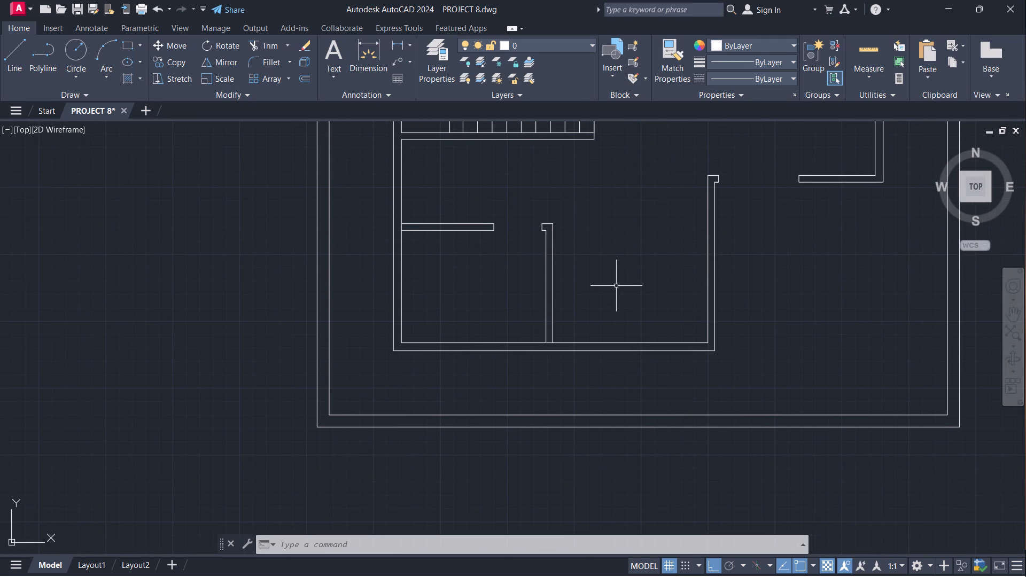
pyautogui.scroll(-1, 616, 286)
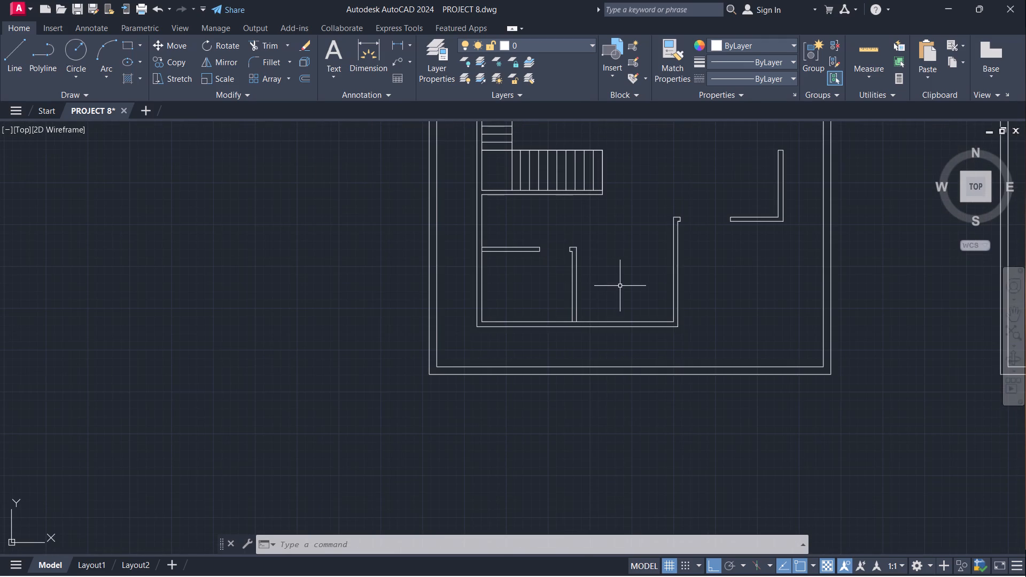
pyautogui.scroll(-2, 620, 286)
pyautogui.moveTo(620, 285); pyautogui.dragTo(495, 297, button='middle')
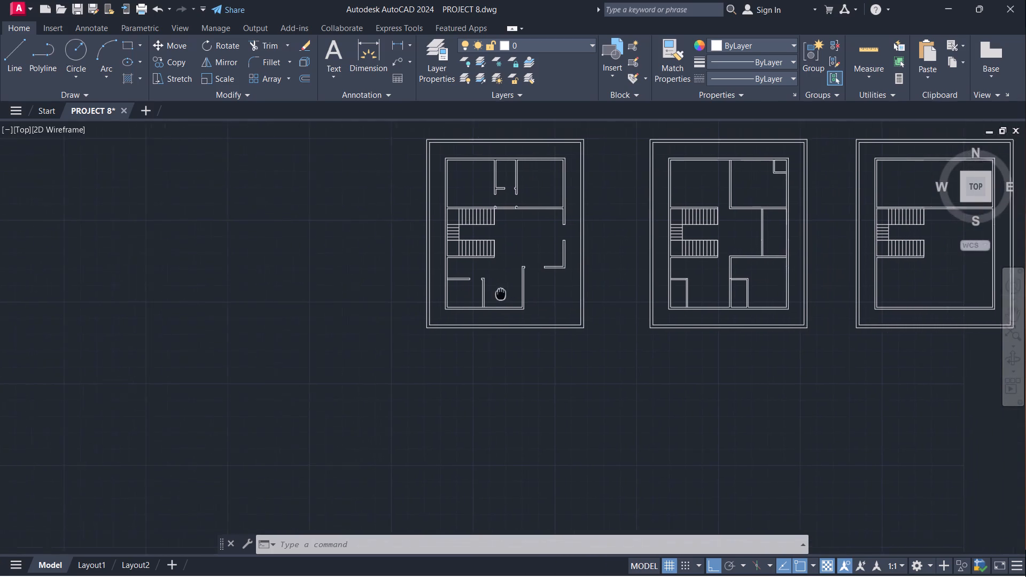
pyautogui.moveTo(495, 297); pyautogui.dragTo(495, 297, button='middle')
pyautogui.scroll(-1, 570, 352)
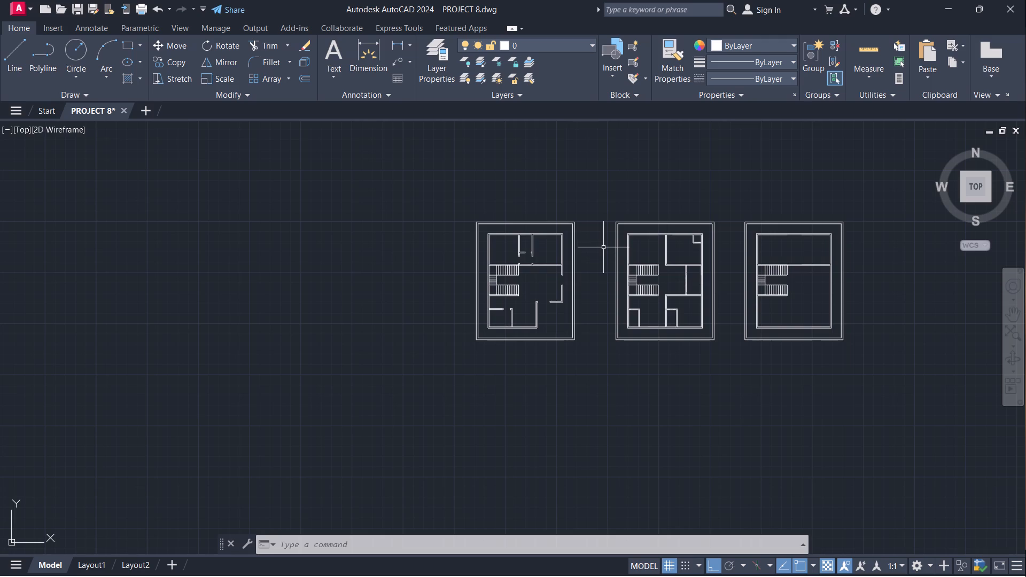
# Compare the room layouts of the first and middle plans with the undivided third plan.
pyautogui.scroll(2, 604, 231)
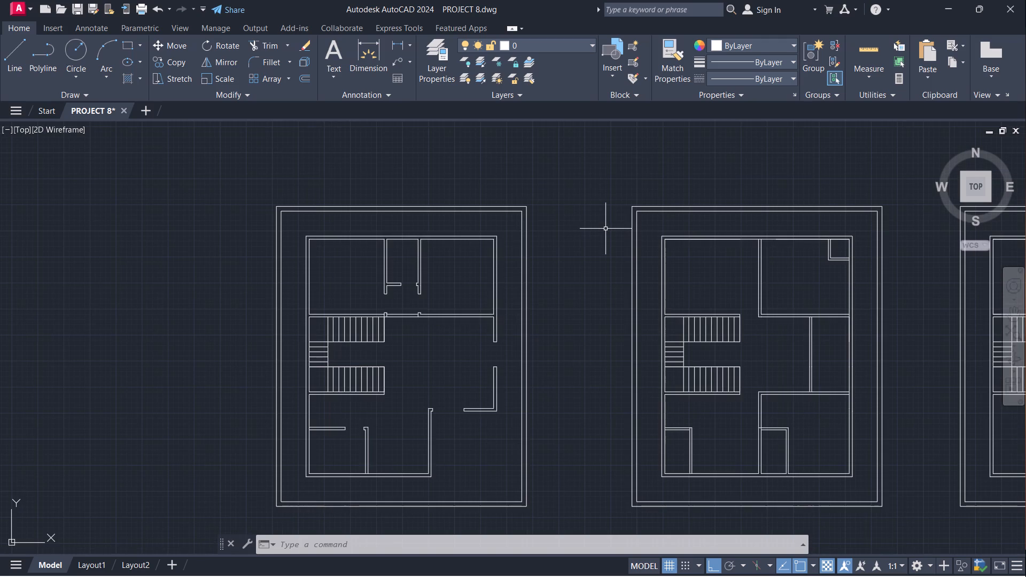
pyautogui.scroll(-2, 605, 229)
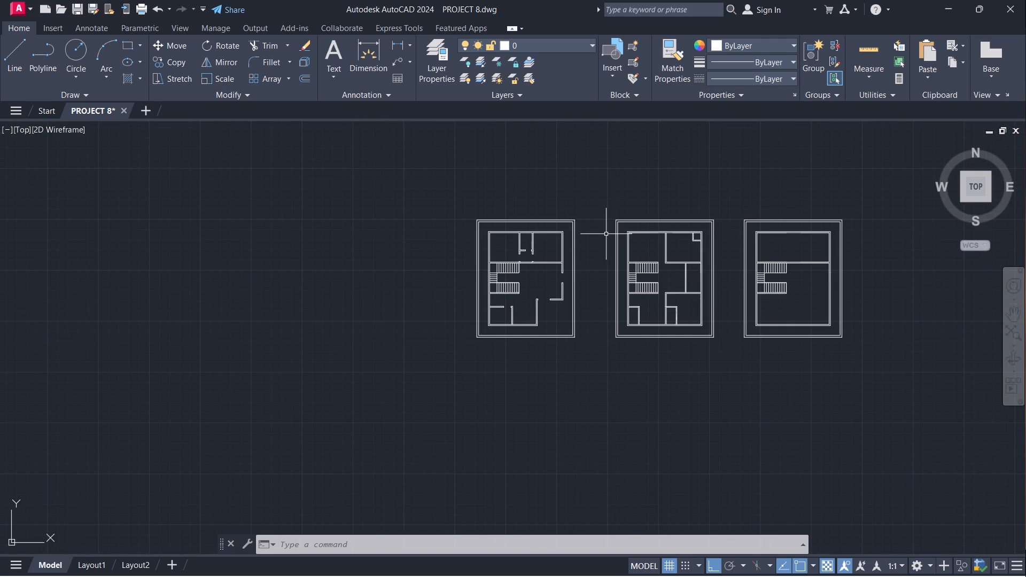
pyautogui.moveTo(539, 375); pyautogui.dragTo(443, 405, button='middle')
pyautogui.scroll(1, 495, 315)
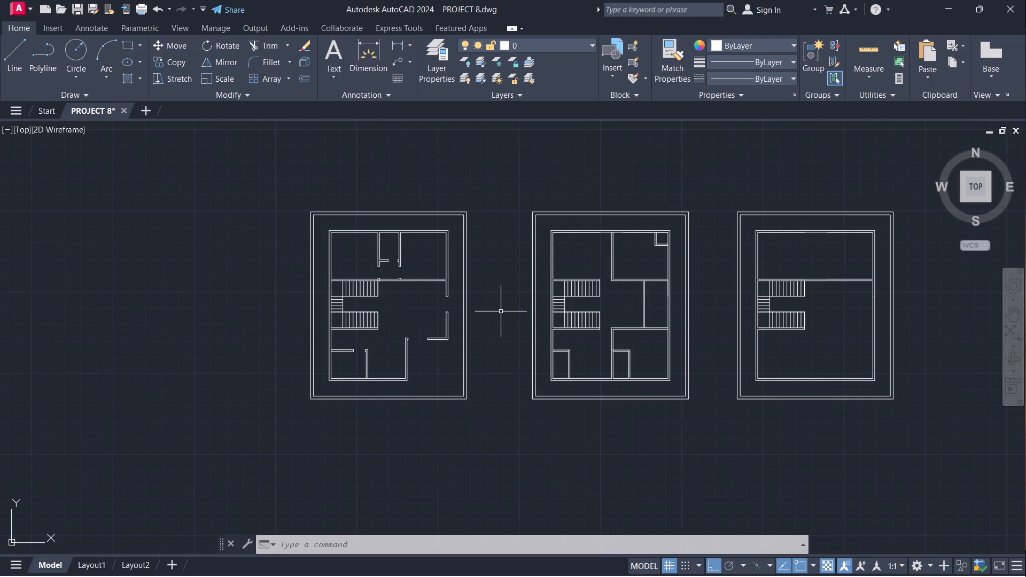
pyautogui.scroll(1, 501, 311)
pyautogui.scroll(-1, 503, 306)
pyautogui.moveTo(503, 305); pyautogui.dragTo(477, 301, button='middle')
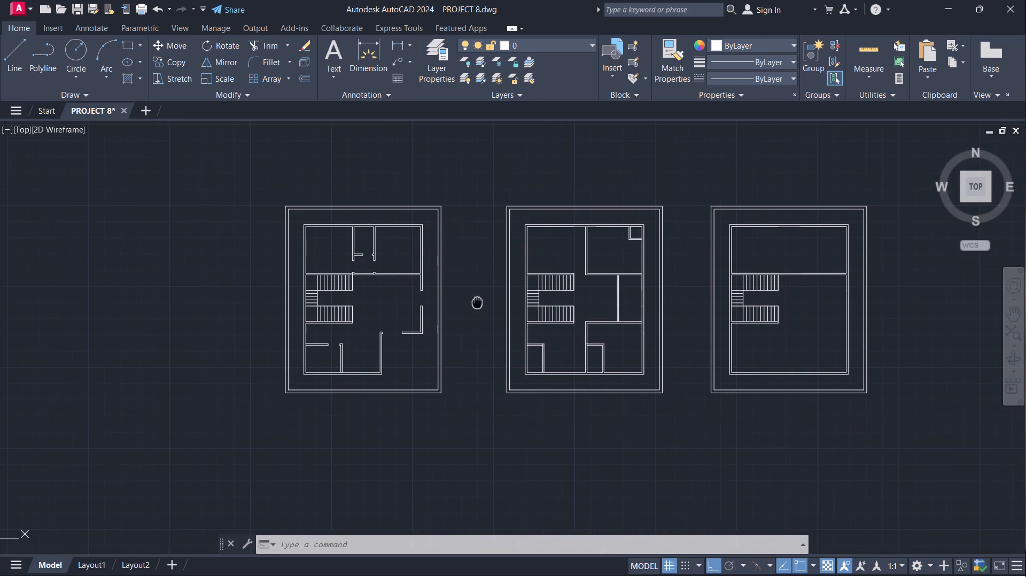
pyautogui.moveTo(477, 301); pyautogui.dragTo(476, 301, button='middle')
pyautogui.scroll(1, 476, 302)
pyautogui.moveTo(485, 297); pyautogui.dragTo(433, 317, button='middle')
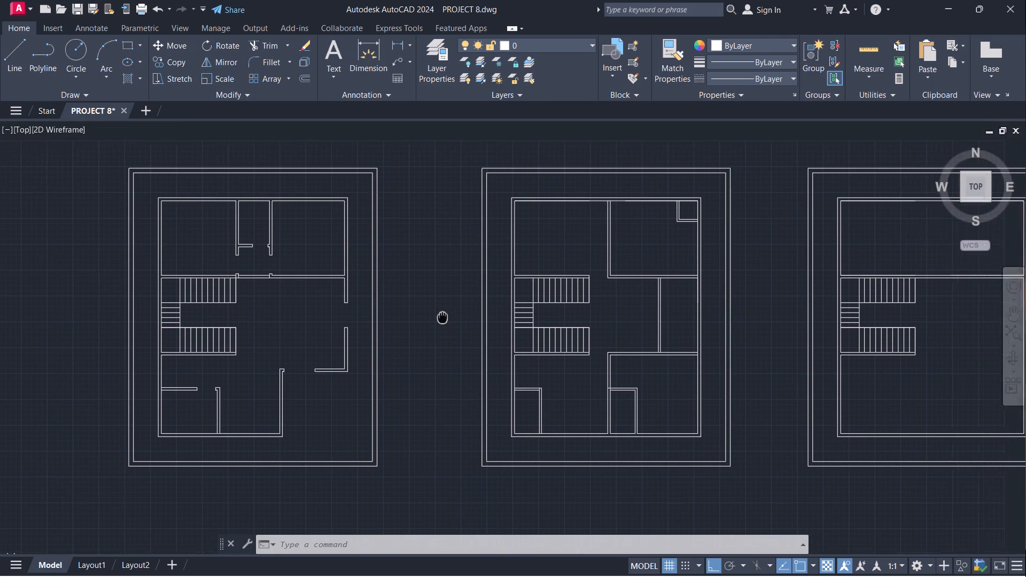
pyautogui.moveTo(433, 317); pyautogui.dragTo(399, 322, button='middle')
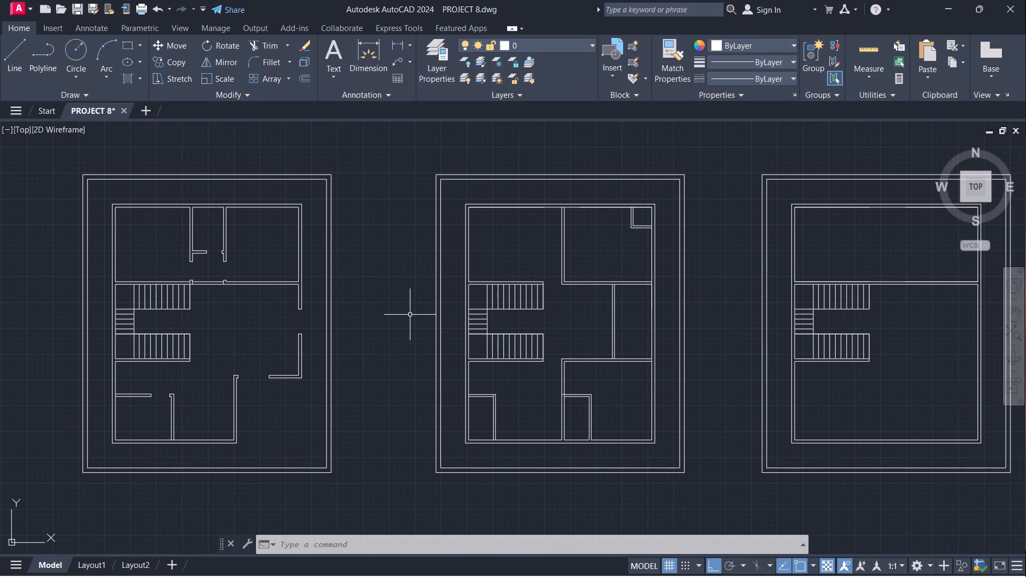
pyautogui.scroll(-1, 706, 281)
pyautogui.moveTo(710, 280); pyautogui.dragTo(647, 293, button='middle')
pyautogui.scroll(1, 650, 292)
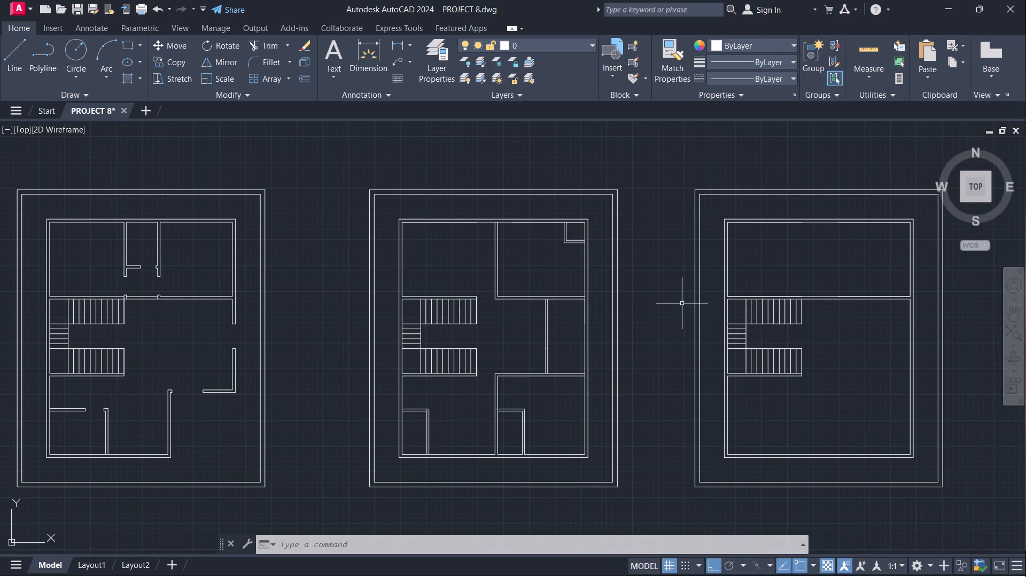
pyautogui.scroll(-2, 674, 264)
pyautogui.moveTo(673, 264); pyautogui.dragTo(675, 254, button='middle')
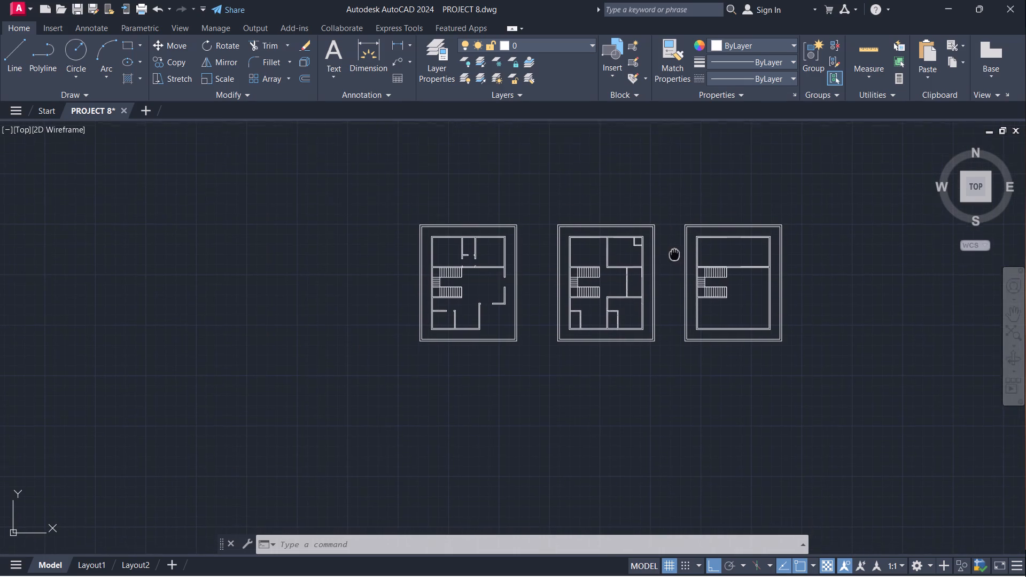
pyautogui.moveTo(675, 254); pyautogui.dragTo(676, 252, button='middle')
pyautogui.scroll(2, 667, 252)
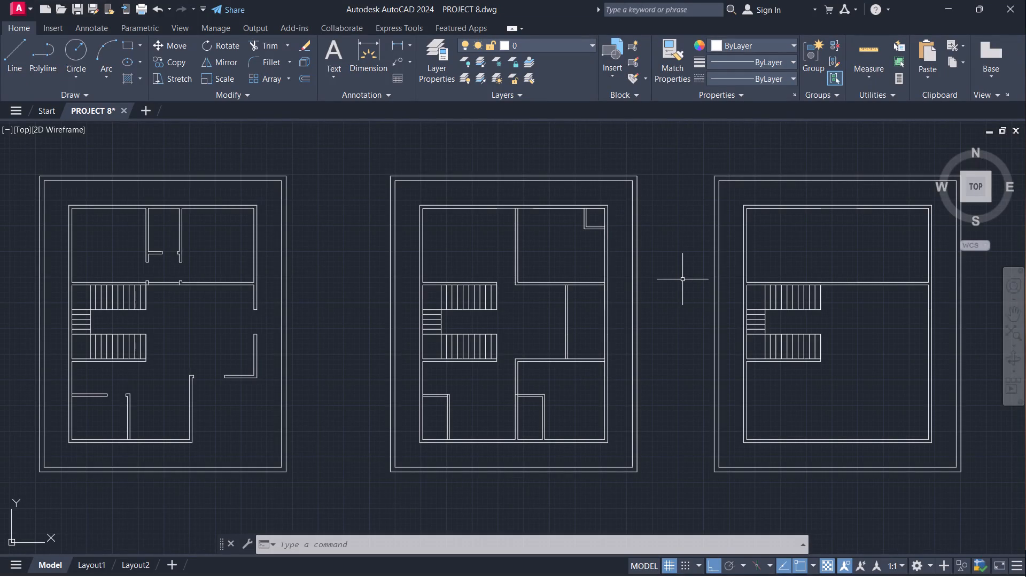
pyautogui.moveTo(691, 266); pyautogui.dragTo(640, 272, button='middle')
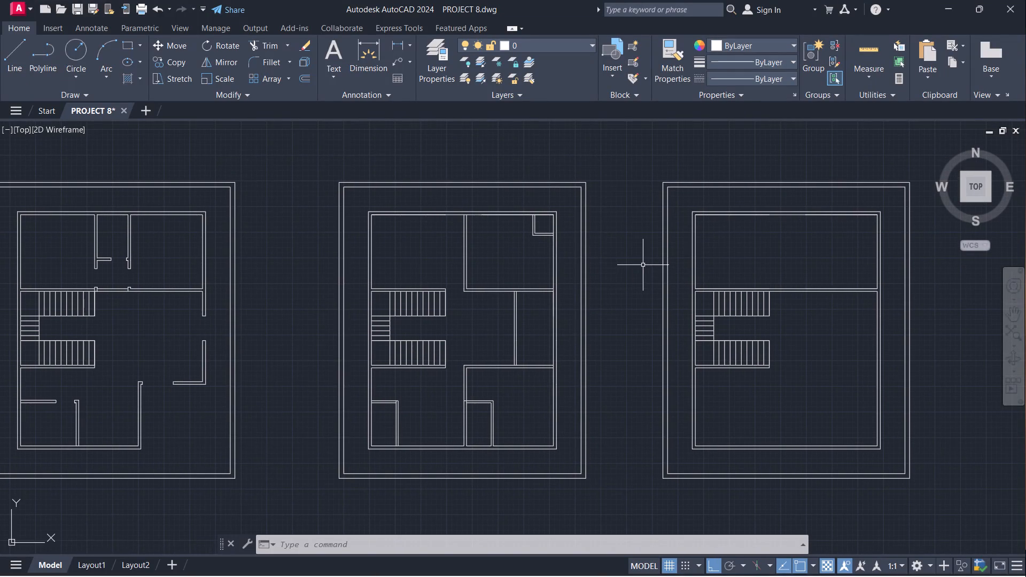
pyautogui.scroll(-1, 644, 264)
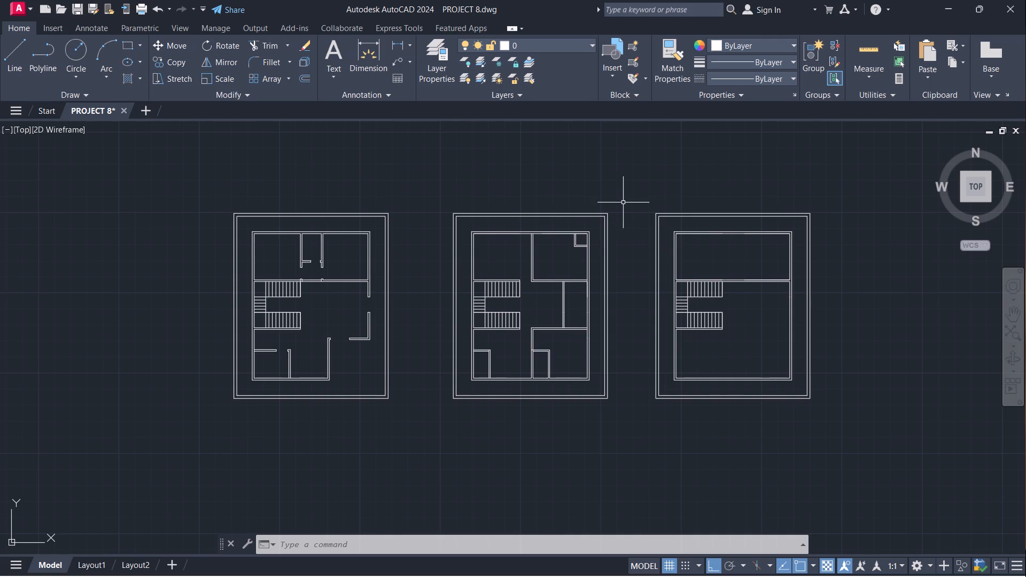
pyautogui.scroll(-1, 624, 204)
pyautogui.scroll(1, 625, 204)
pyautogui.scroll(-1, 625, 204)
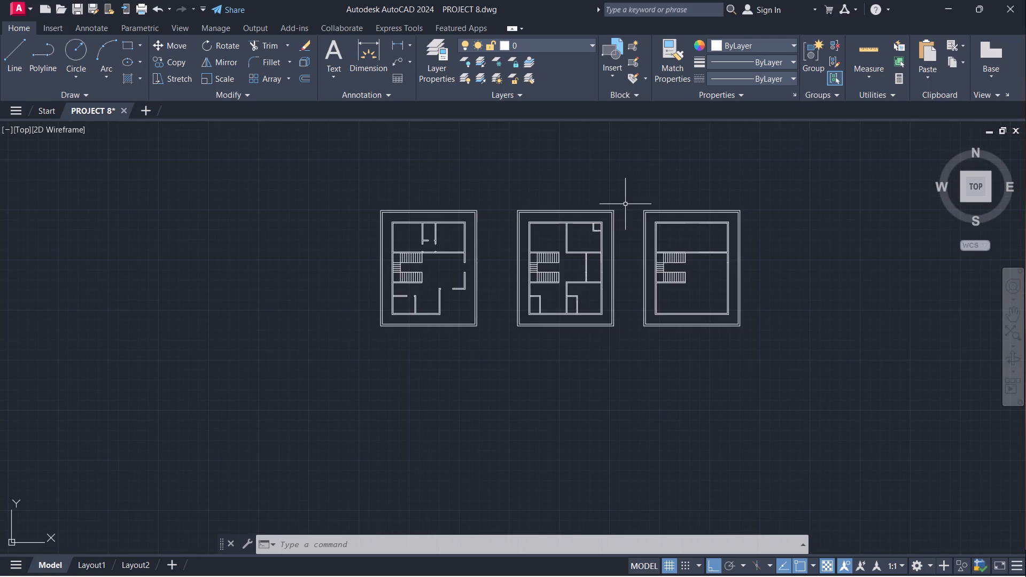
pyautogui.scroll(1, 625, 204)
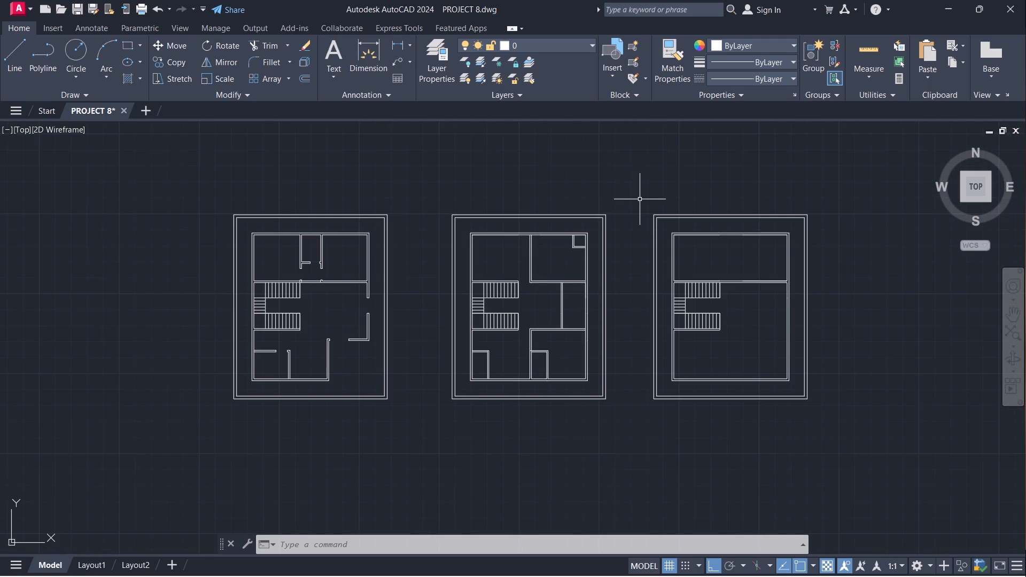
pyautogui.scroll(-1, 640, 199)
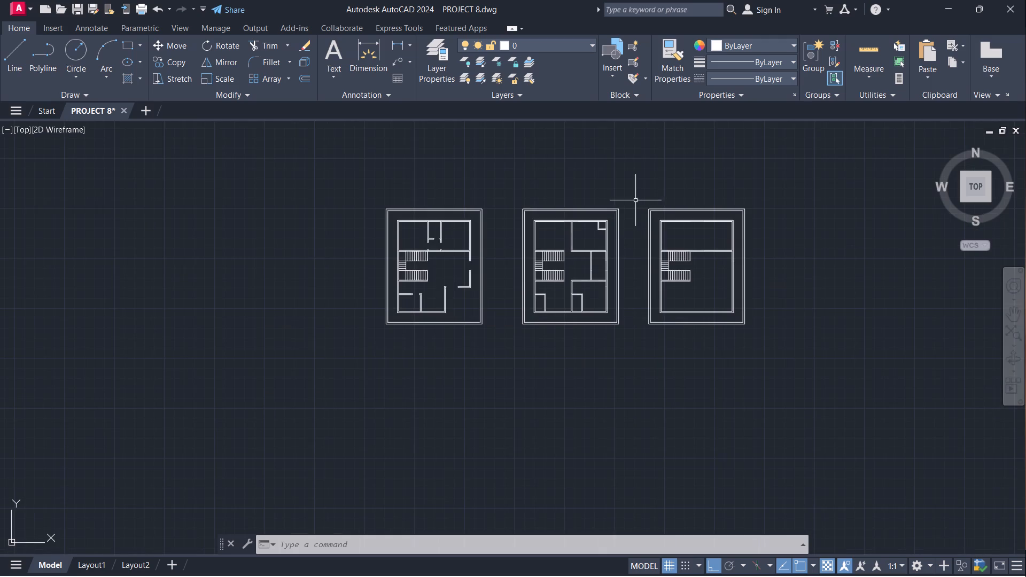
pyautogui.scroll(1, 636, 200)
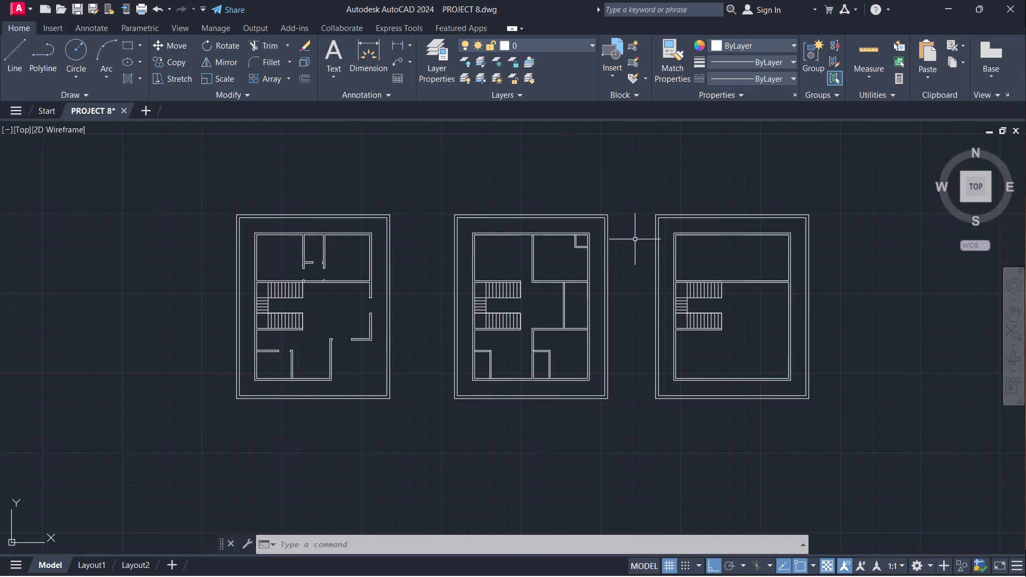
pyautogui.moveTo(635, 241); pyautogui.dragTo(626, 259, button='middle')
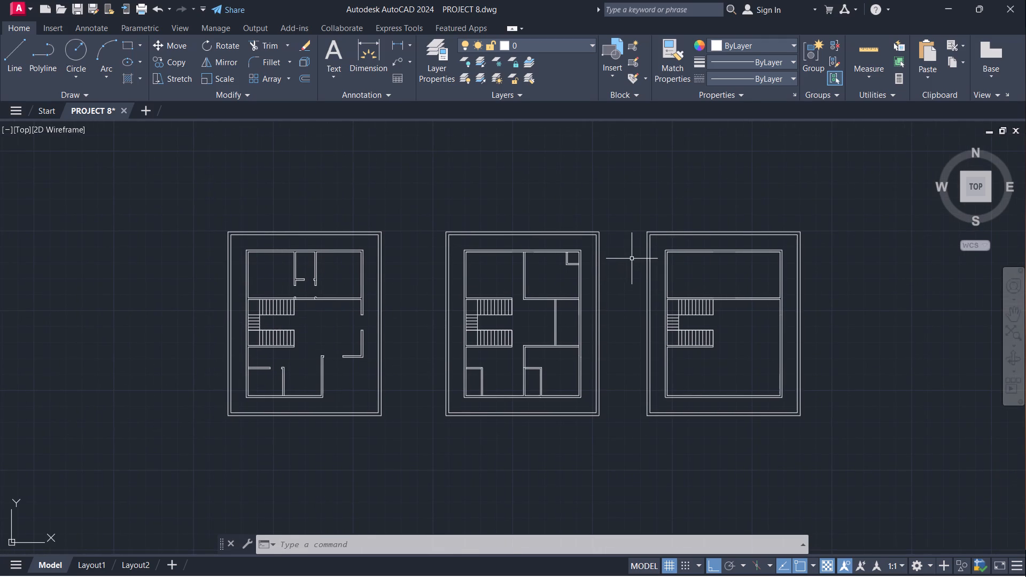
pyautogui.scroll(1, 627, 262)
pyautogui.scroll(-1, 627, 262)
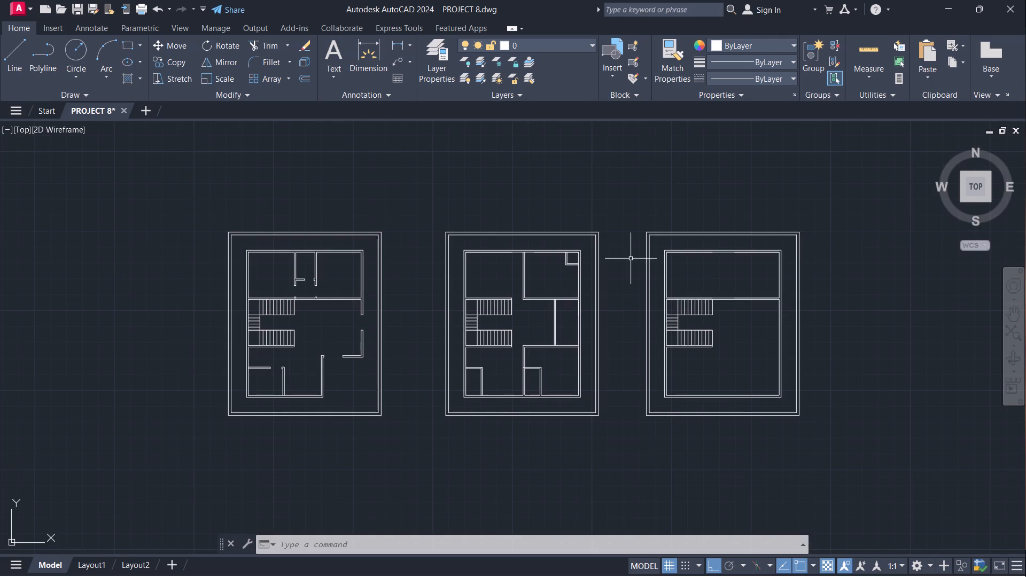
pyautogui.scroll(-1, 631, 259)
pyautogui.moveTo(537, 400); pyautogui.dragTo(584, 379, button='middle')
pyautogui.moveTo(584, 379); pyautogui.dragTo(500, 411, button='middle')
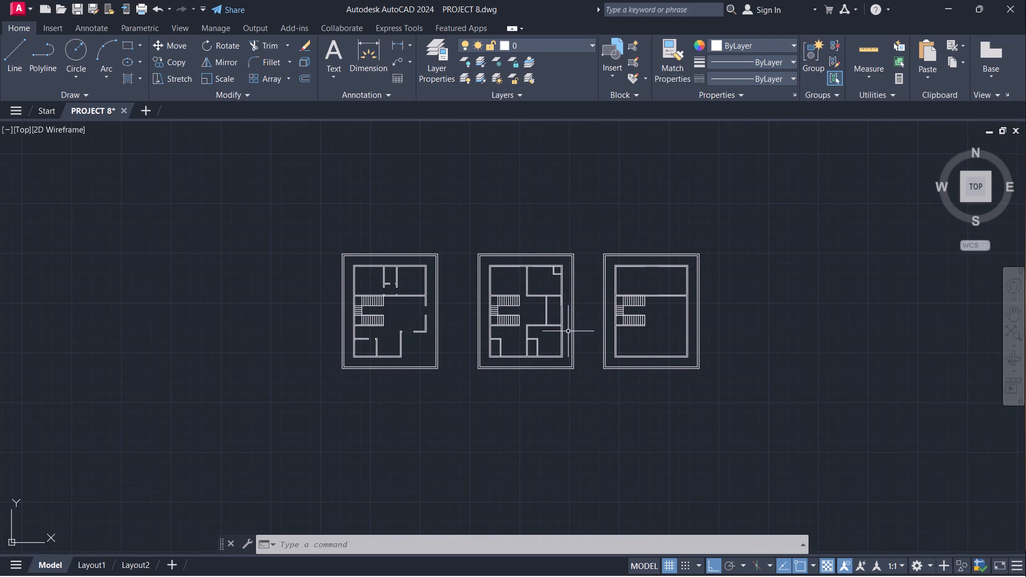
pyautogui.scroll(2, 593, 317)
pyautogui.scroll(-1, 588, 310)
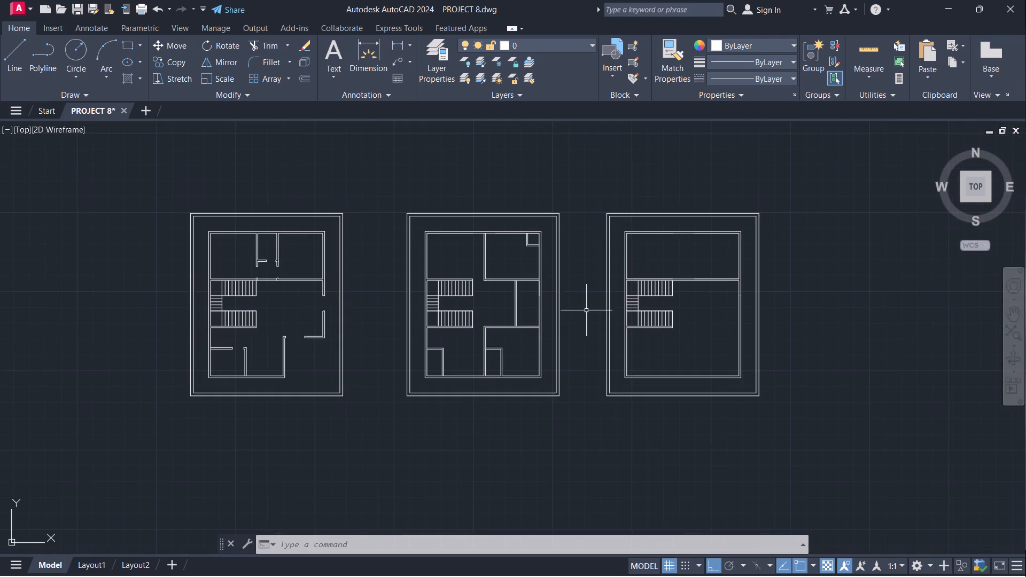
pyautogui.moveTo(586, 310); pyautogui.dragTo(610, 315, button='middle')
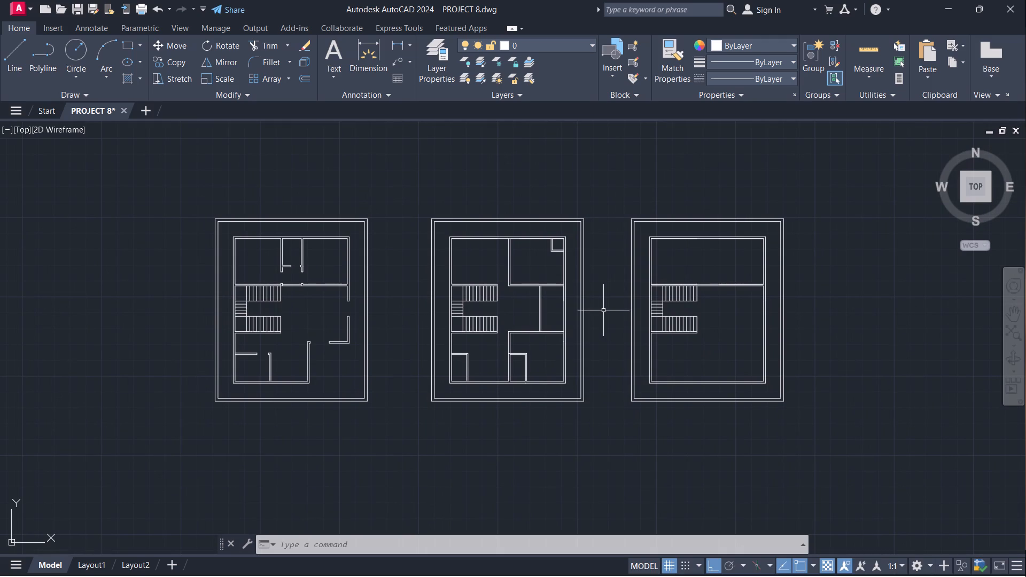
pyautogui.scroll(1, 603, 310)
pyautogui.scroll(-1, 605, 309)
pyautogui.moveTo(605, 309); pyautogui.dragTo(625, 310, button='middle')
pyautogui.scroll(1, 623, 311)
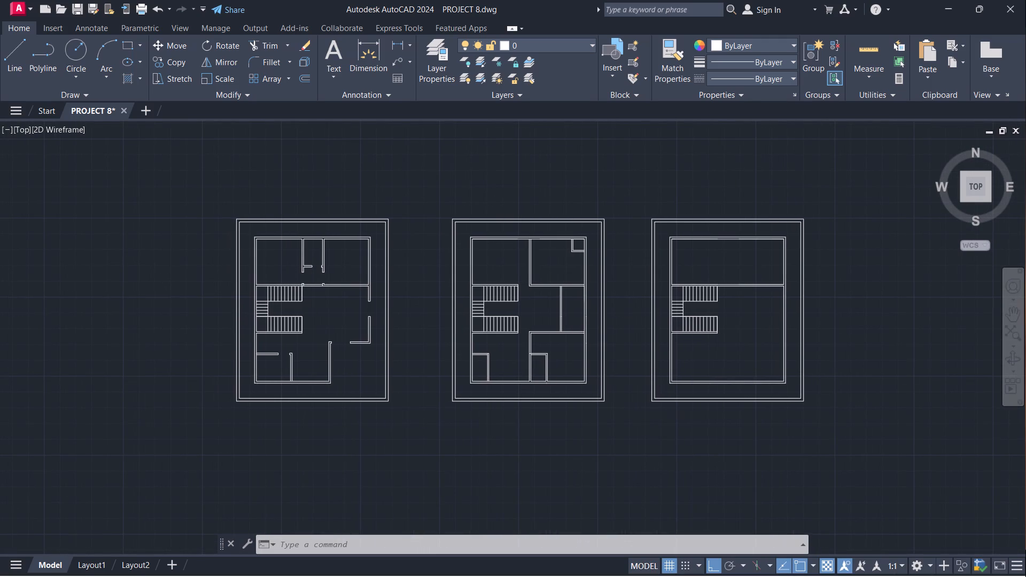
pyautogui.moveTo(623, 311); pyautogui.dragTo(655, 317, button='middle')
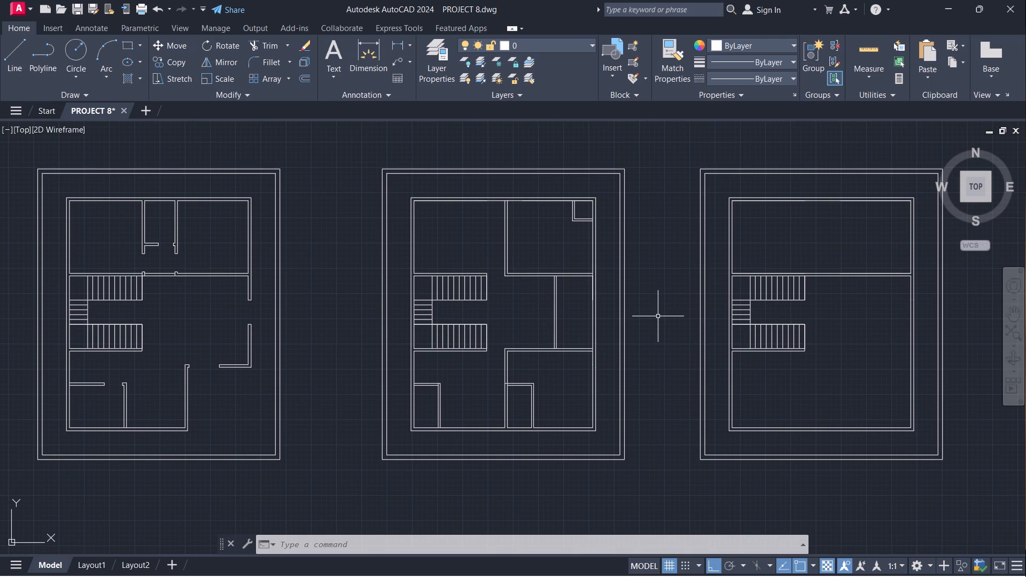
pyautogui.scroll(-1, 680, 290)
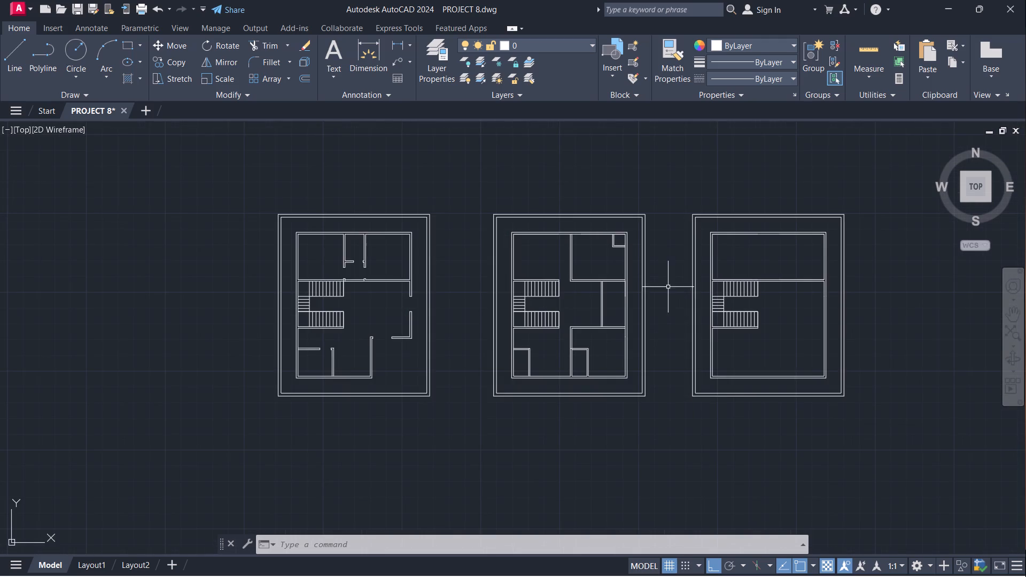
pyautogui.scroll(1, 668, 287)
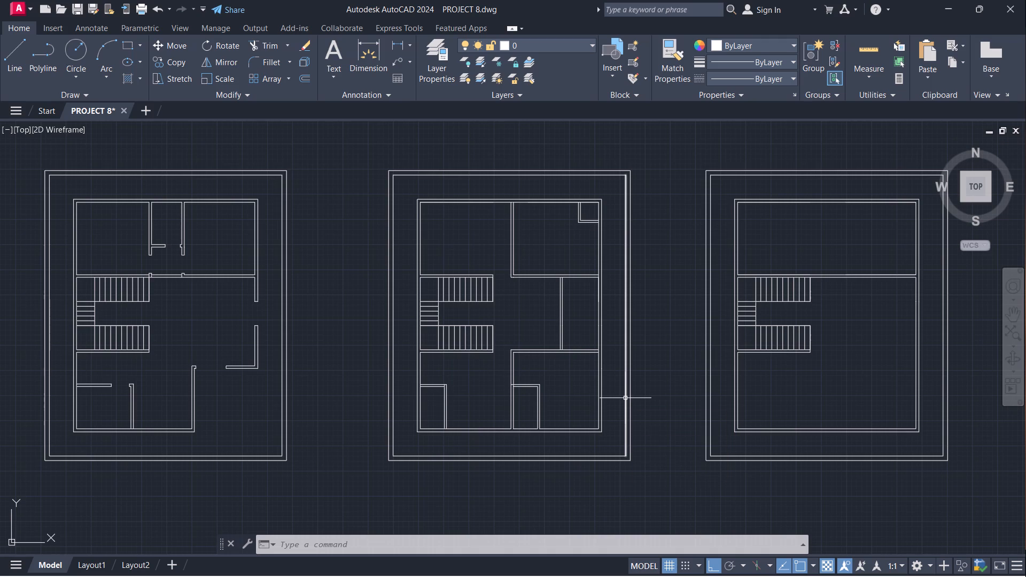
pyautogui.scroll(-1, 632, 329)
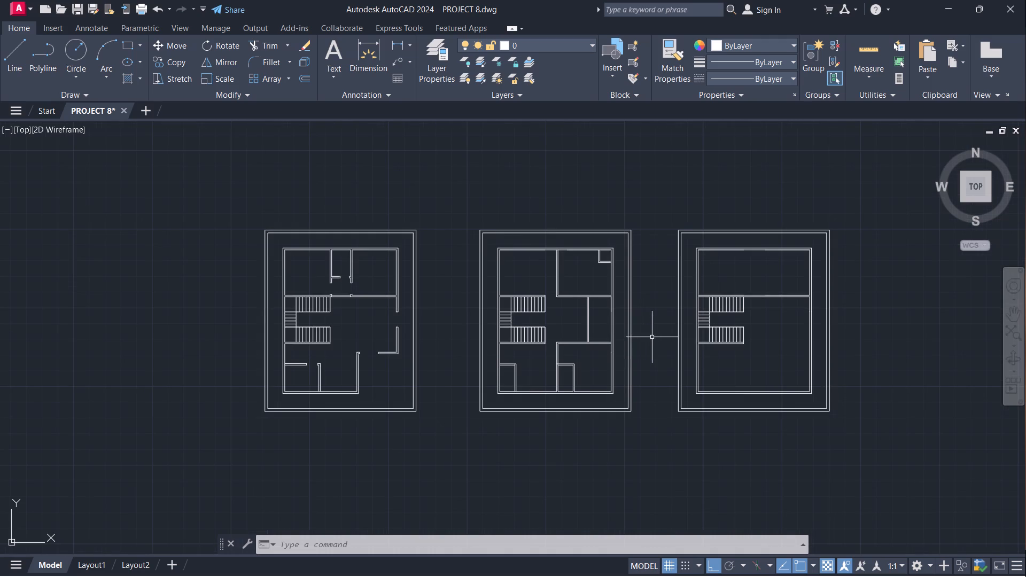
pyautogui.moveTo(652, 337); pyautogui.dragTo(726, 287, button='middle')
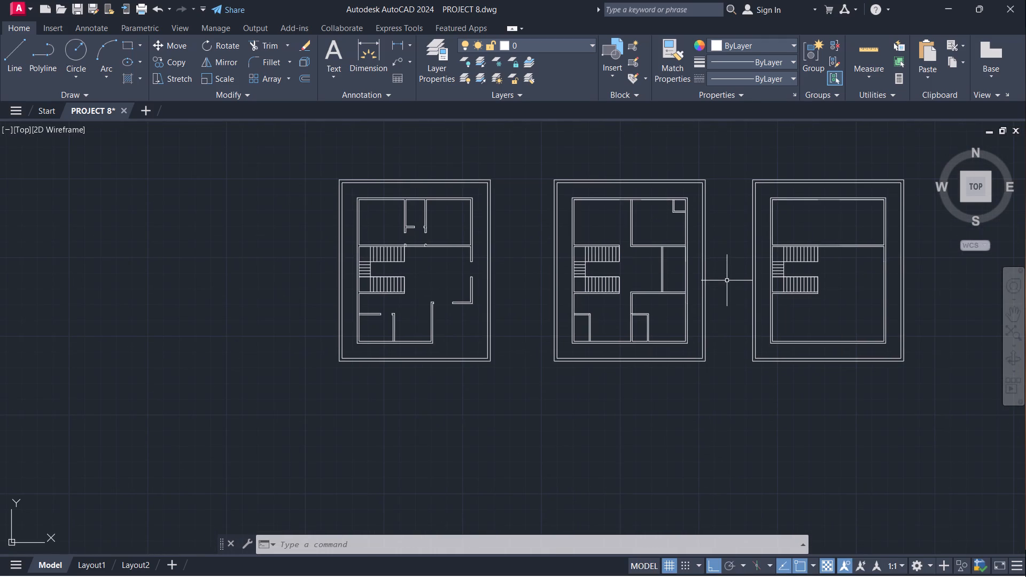
# Examine the three house floor plans side by side, comparing their partitions and stair areas.
pyautogui.moveTo(729, 280); pyautogui.dragTo(682, 350, button='middle')
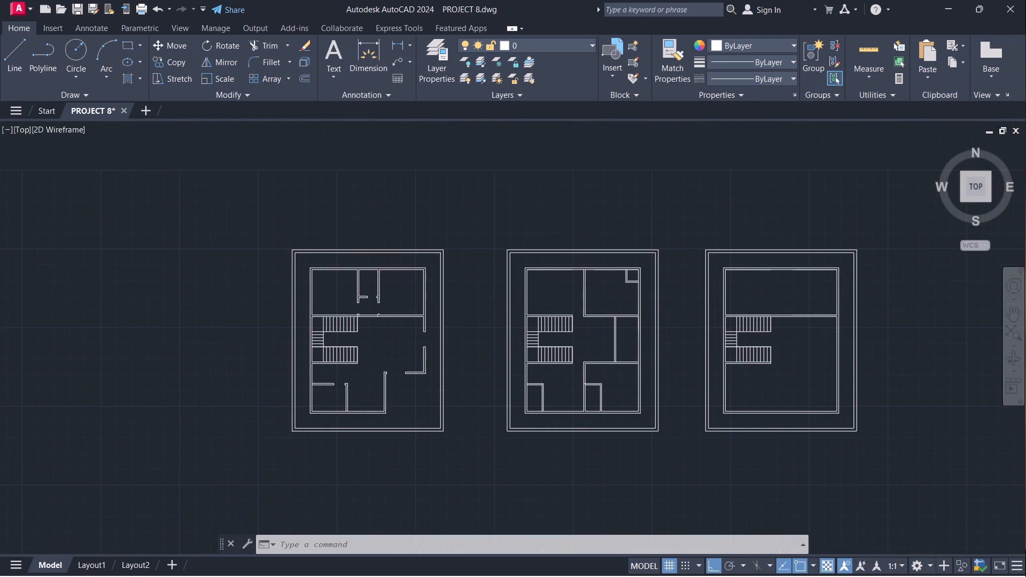
pyautogui.scroll(1, 684, 338)
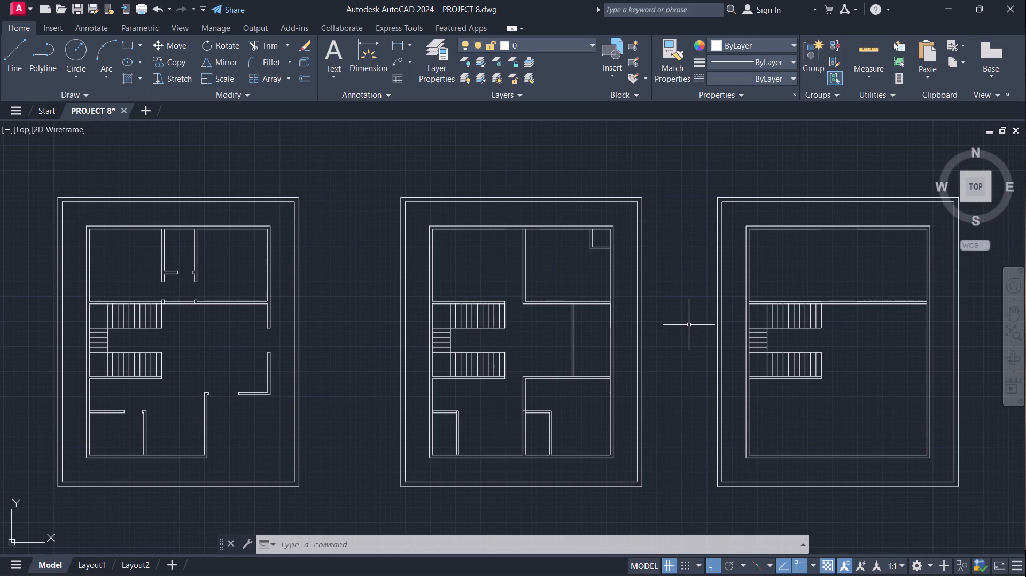
pyautogui.scroll(-1, 681, 310)
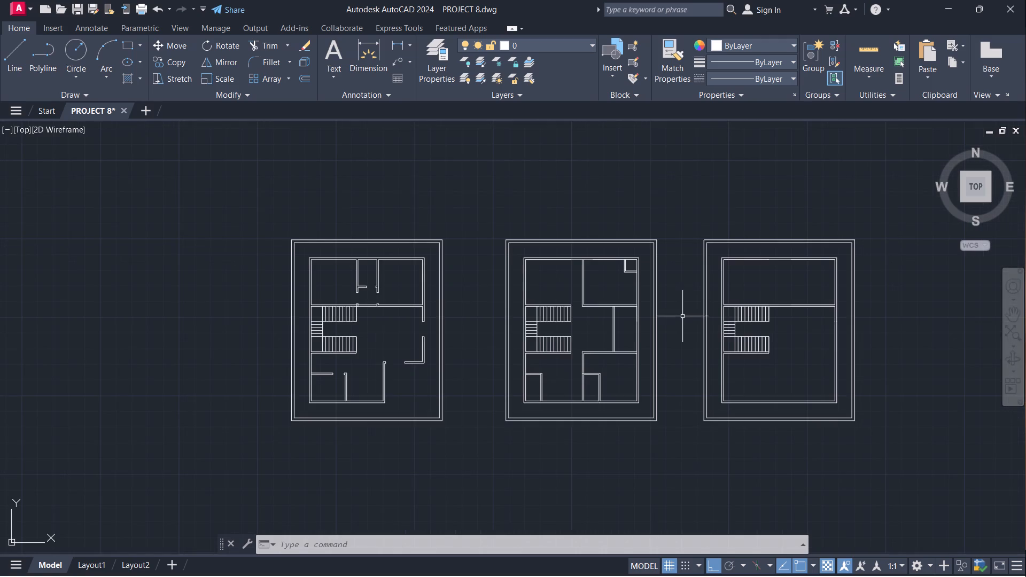
pyautogui.moveTo(683, 317); pyautogui.dragTo(678, 298, button='middle')
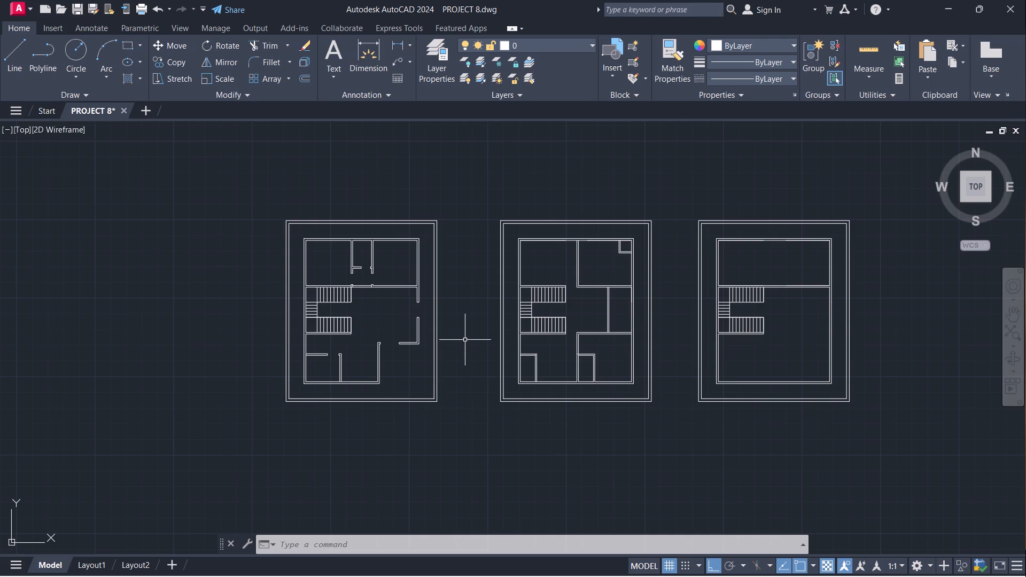
pyautogui.moveTo(465, 339); pyautogui.dragTo(449, 357, button='middle')
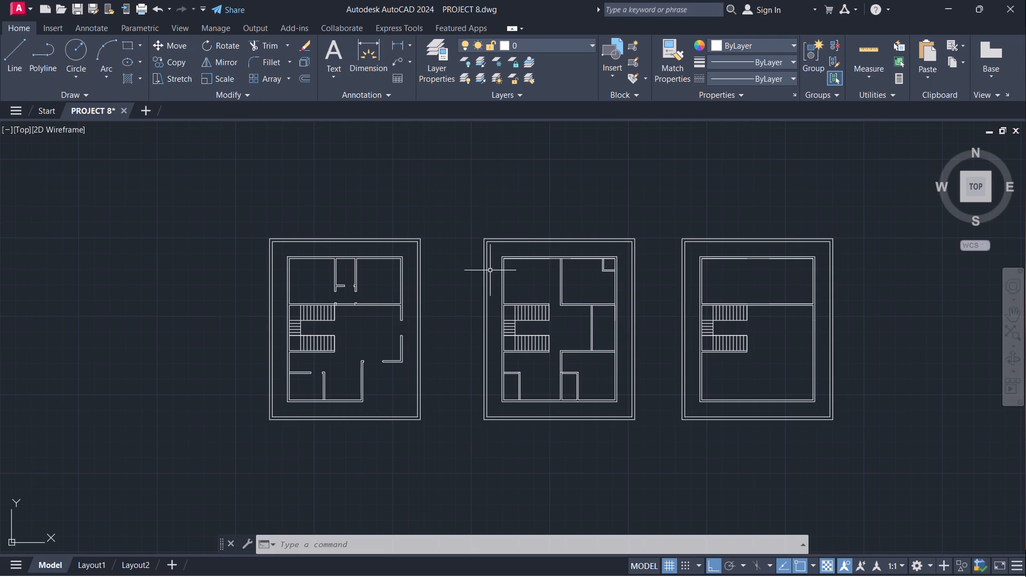
pyautogui.scroll(-1, 468, 197)
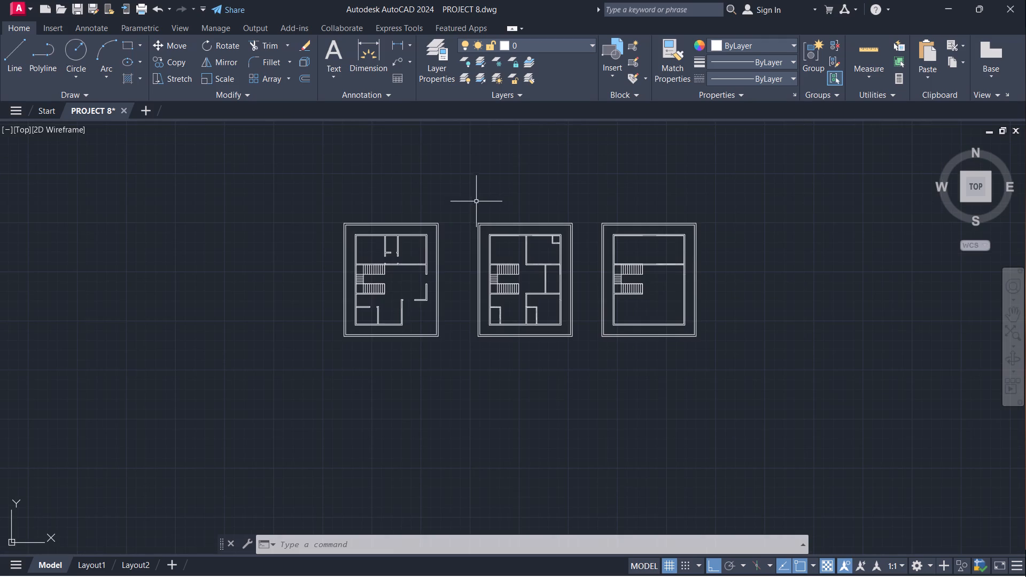
pyautogui.scroll(1, 436, 228)
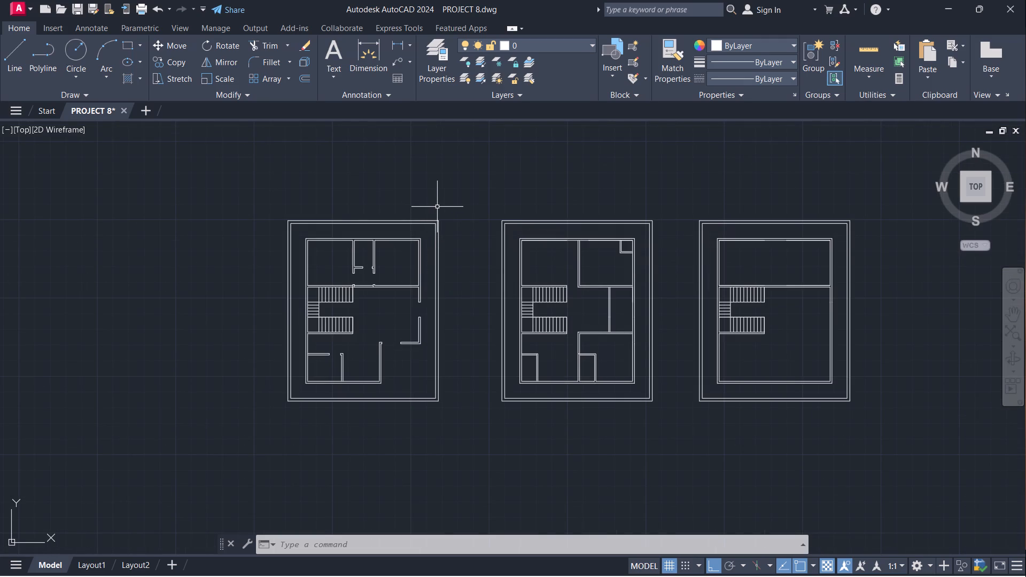
pyautogui.scroll(-1, 437, 207)
pyautogui.scroll(2, 434, 325)
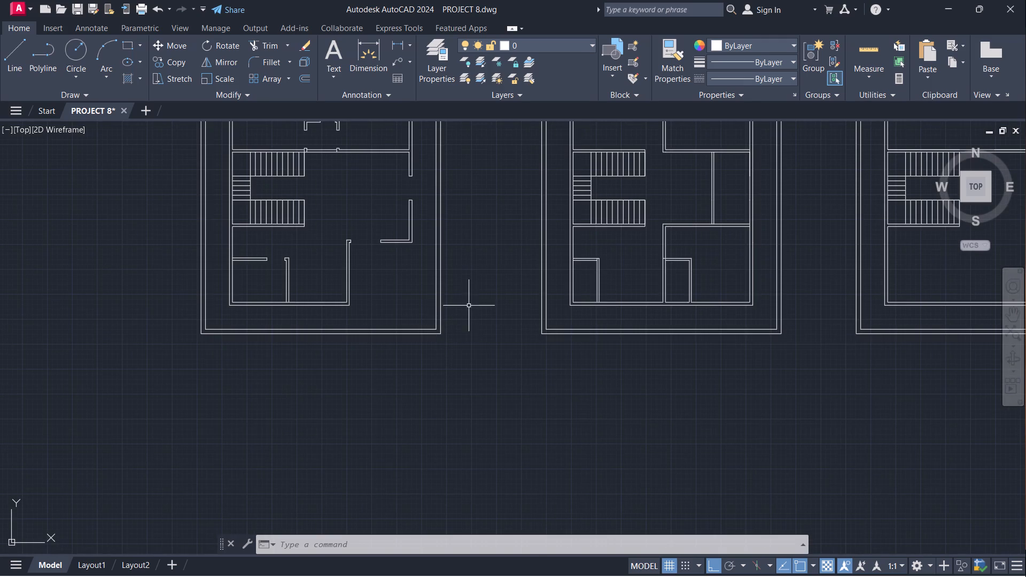
pyautogui.moveTo(469, 306); pyautogui.dragTo(452, 346, button='middle')
pyautogui.scroll(-1, 467, 314)
pyautogui.moveTo(465, 305); pyautogui.dragTo(443, 321, button='middle')
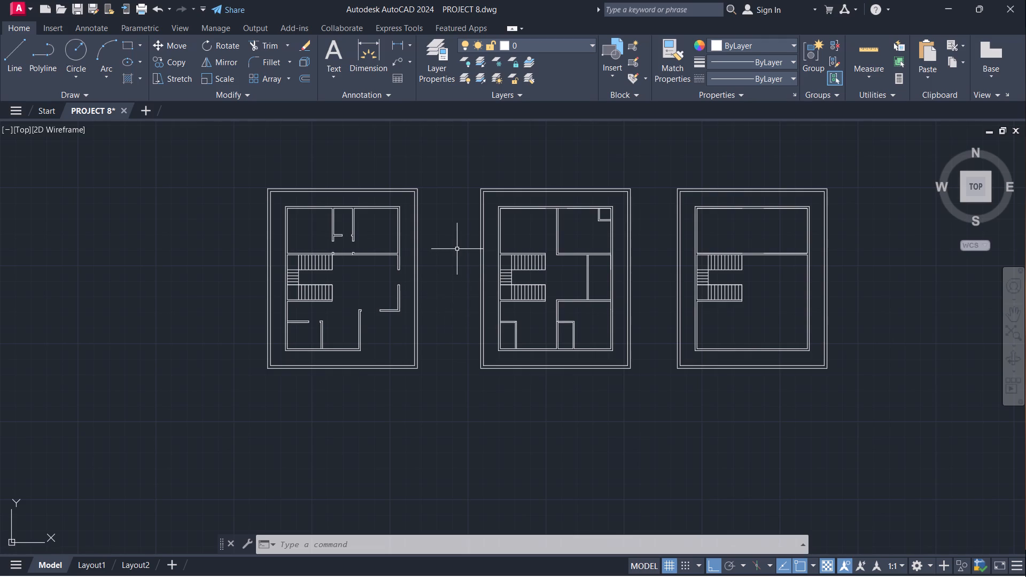
pyautogui.scroll(2, 458, 233)
pyautogui.scroll(-1, 465, 239)
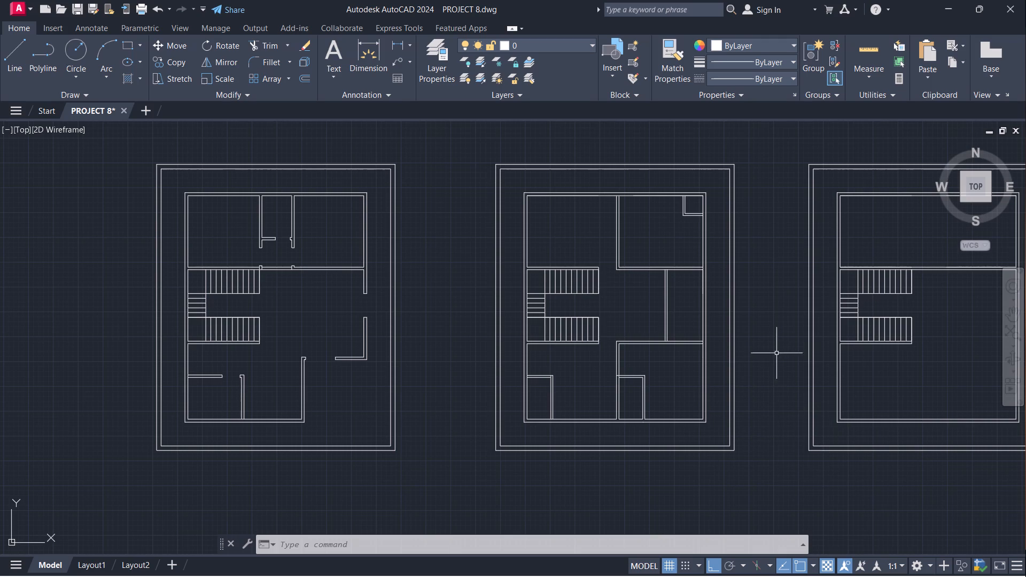
pyautogui.scroll(-1, 774, 357)
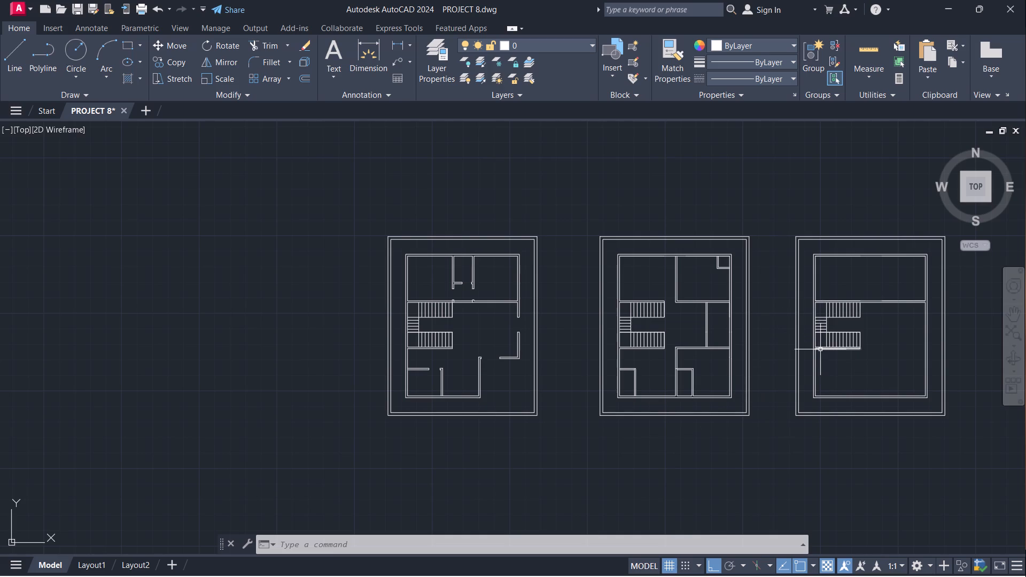
pyautogui.moveTo(788, 435); pyautogui.dragTo(719, 417, button='middle')
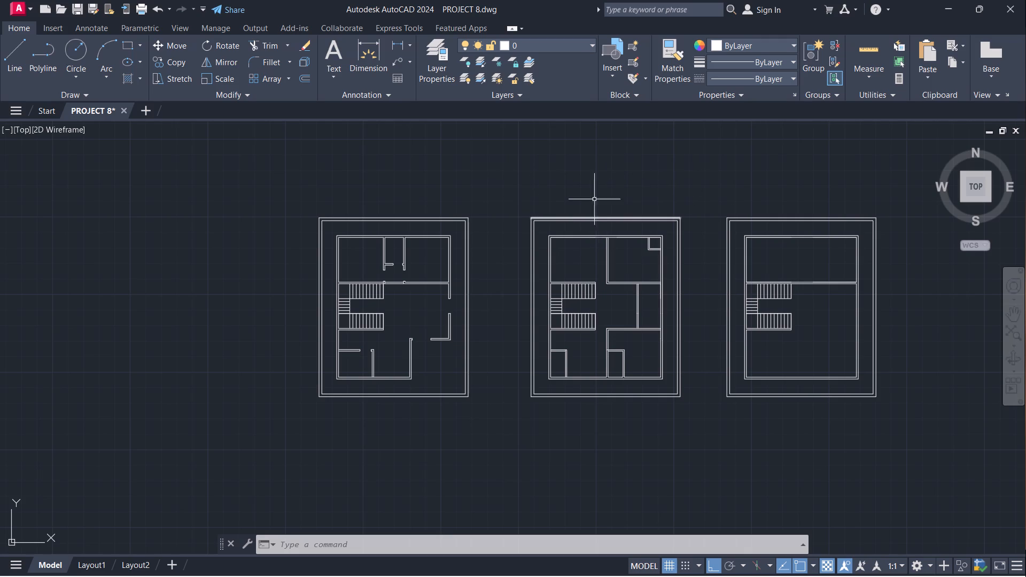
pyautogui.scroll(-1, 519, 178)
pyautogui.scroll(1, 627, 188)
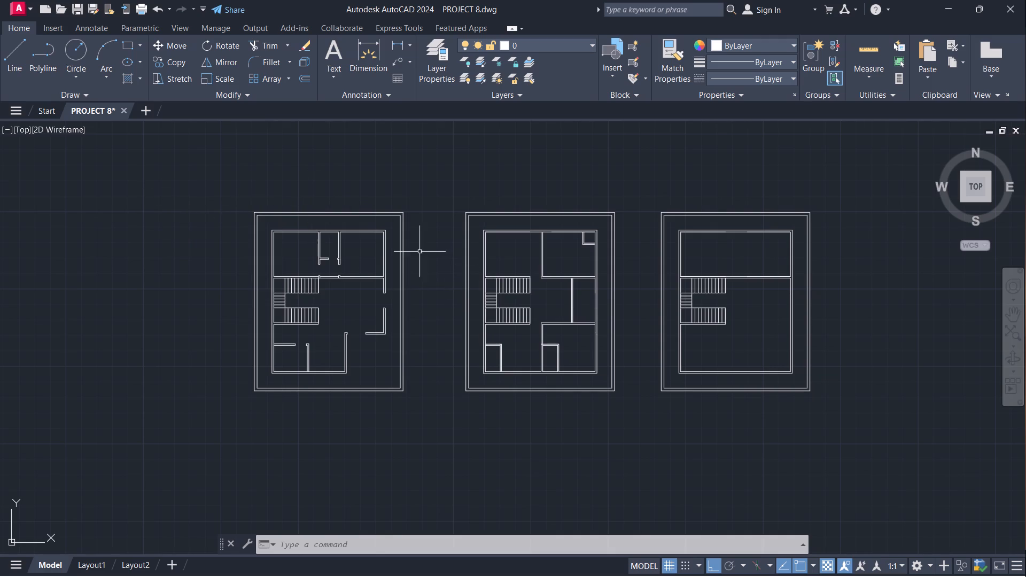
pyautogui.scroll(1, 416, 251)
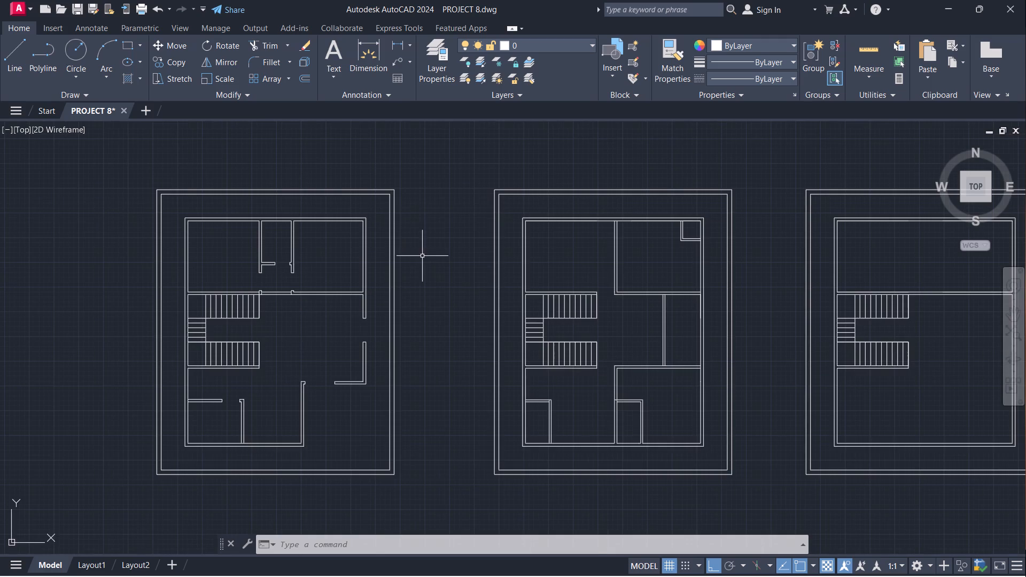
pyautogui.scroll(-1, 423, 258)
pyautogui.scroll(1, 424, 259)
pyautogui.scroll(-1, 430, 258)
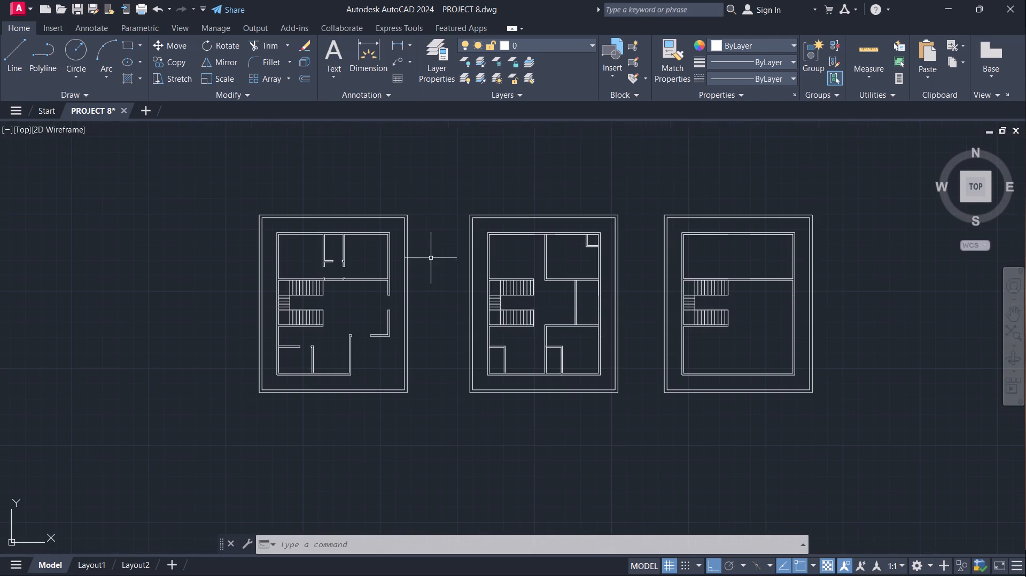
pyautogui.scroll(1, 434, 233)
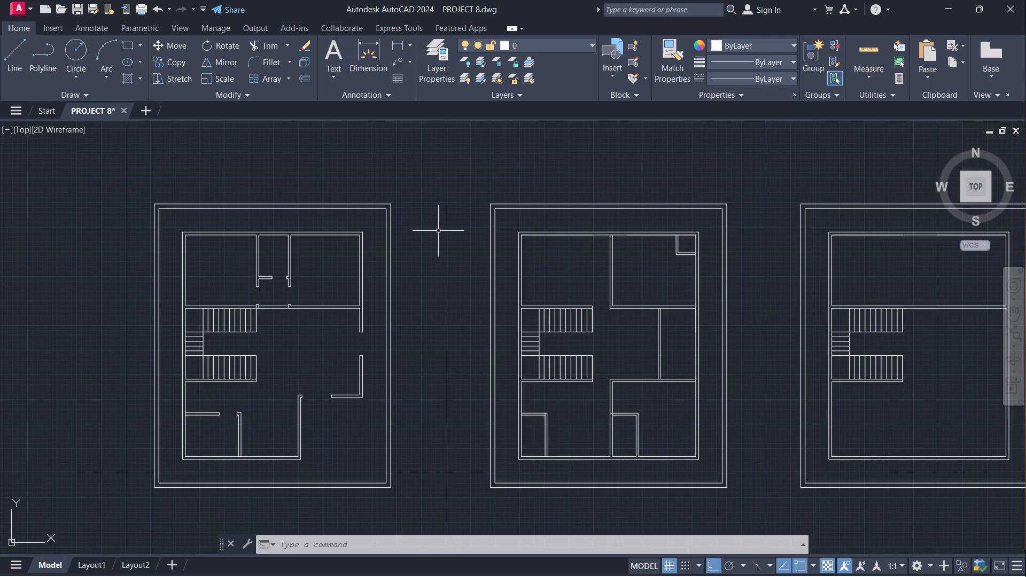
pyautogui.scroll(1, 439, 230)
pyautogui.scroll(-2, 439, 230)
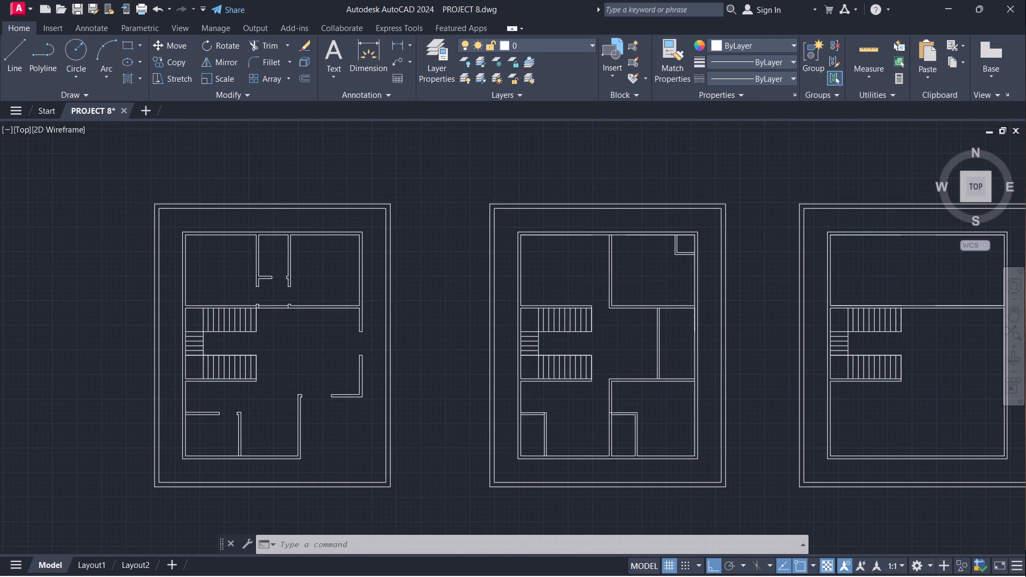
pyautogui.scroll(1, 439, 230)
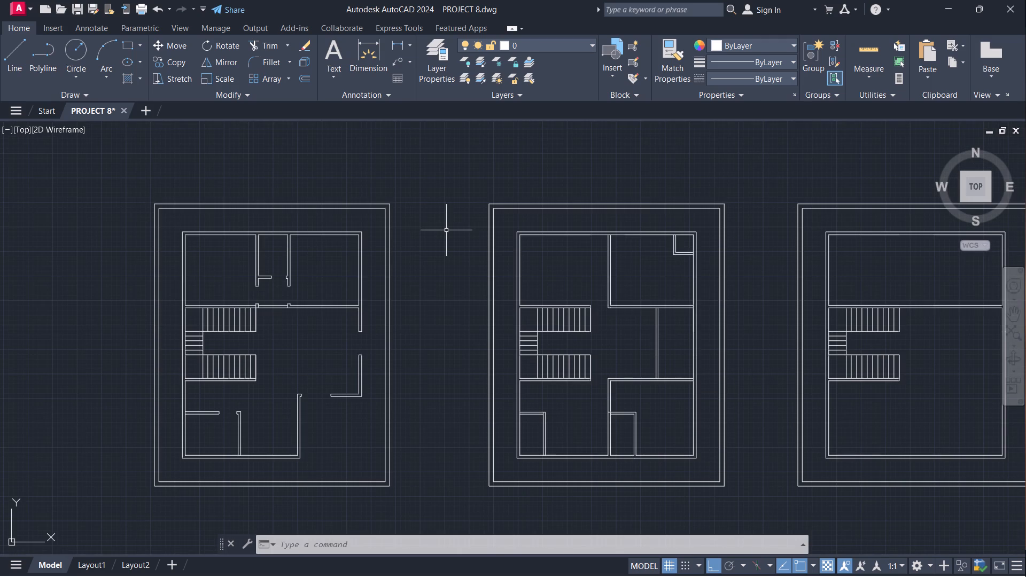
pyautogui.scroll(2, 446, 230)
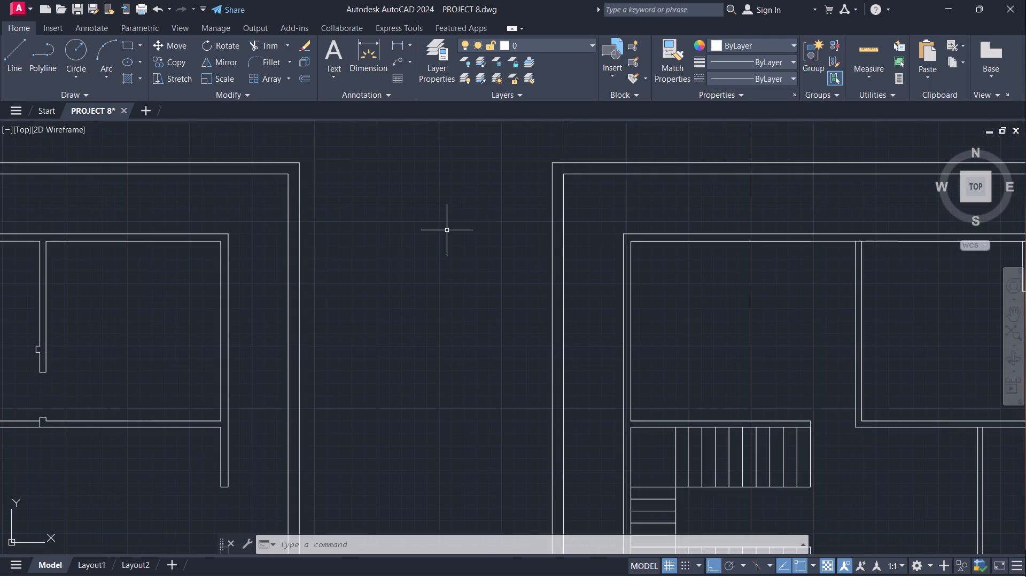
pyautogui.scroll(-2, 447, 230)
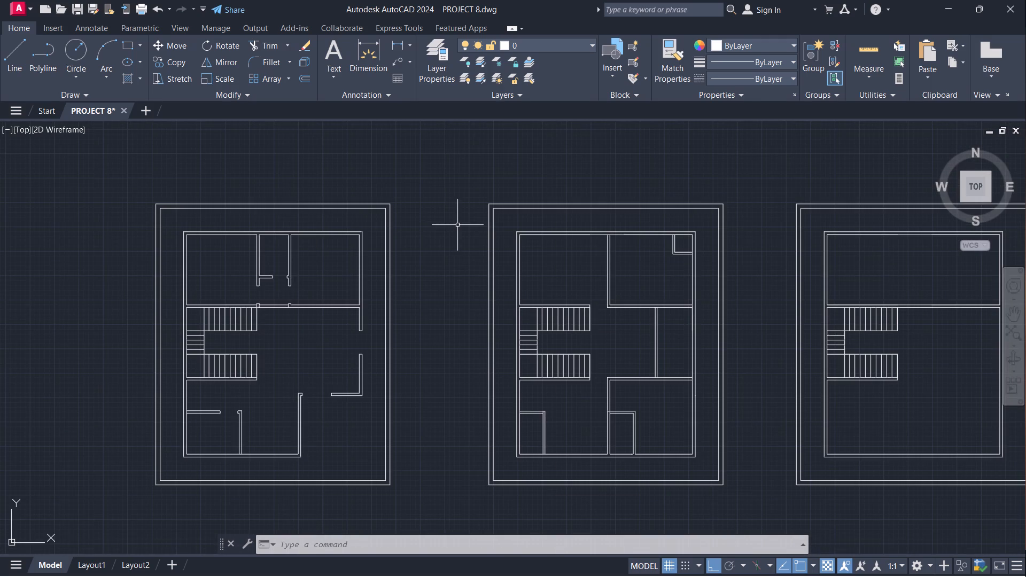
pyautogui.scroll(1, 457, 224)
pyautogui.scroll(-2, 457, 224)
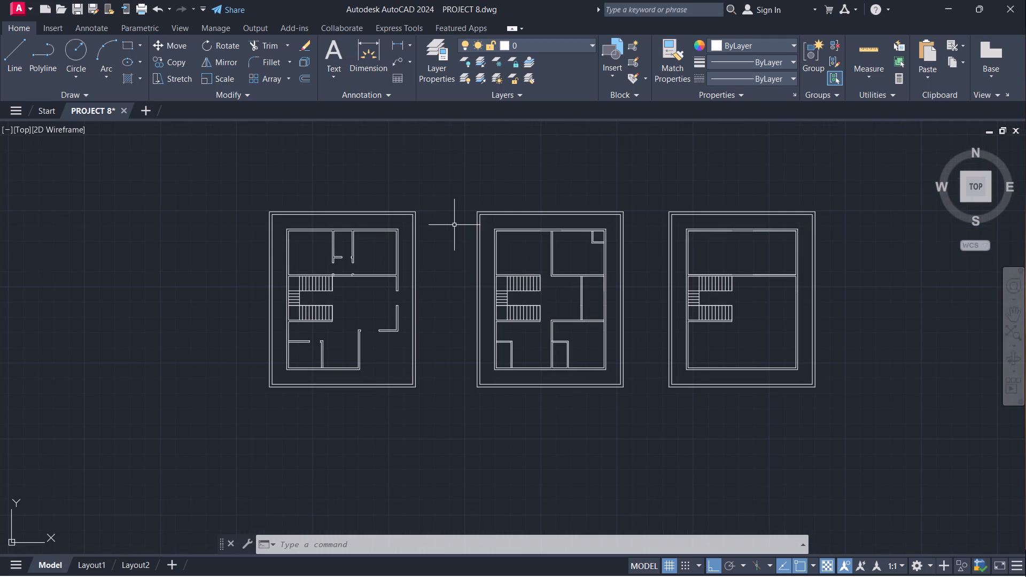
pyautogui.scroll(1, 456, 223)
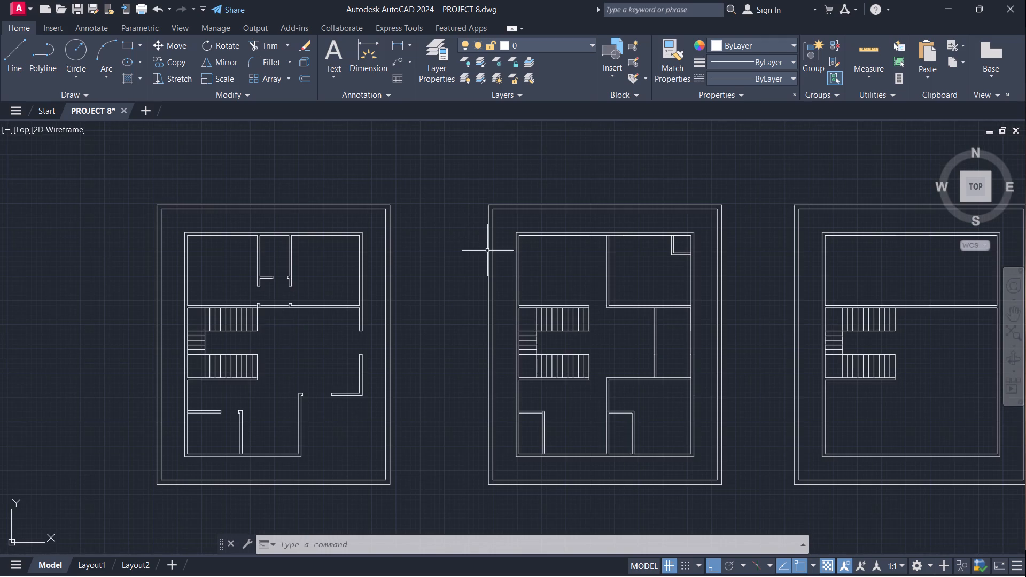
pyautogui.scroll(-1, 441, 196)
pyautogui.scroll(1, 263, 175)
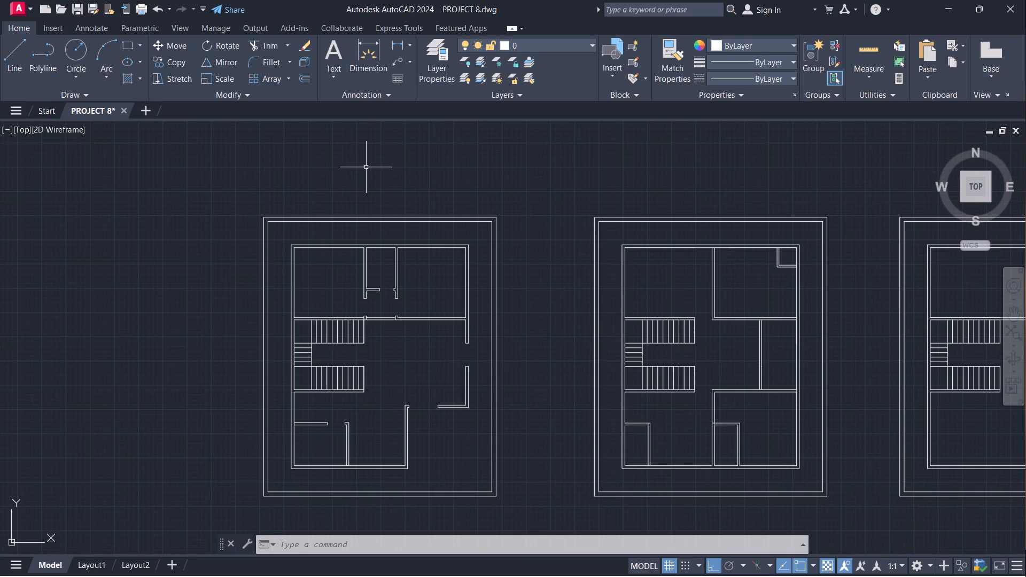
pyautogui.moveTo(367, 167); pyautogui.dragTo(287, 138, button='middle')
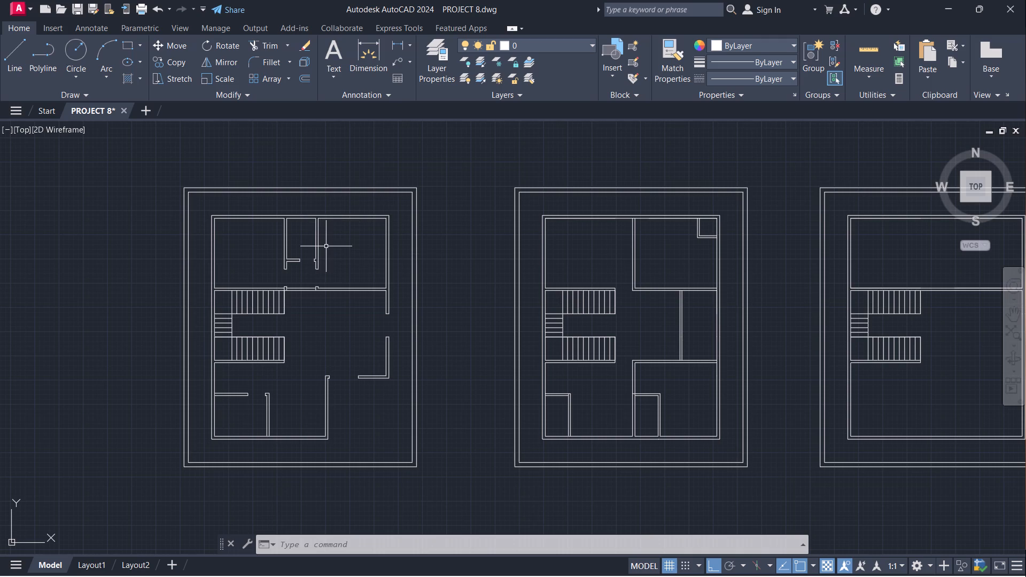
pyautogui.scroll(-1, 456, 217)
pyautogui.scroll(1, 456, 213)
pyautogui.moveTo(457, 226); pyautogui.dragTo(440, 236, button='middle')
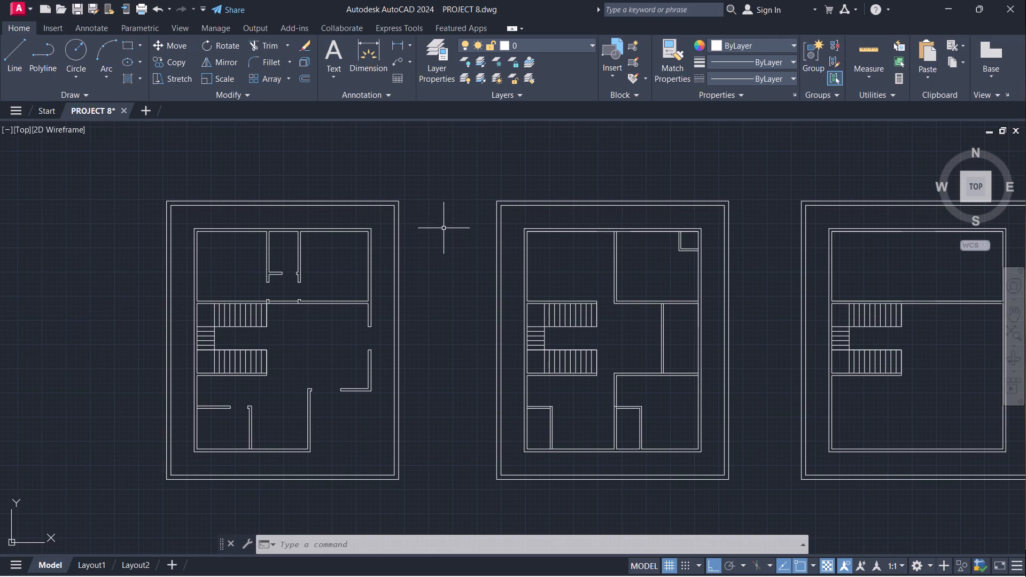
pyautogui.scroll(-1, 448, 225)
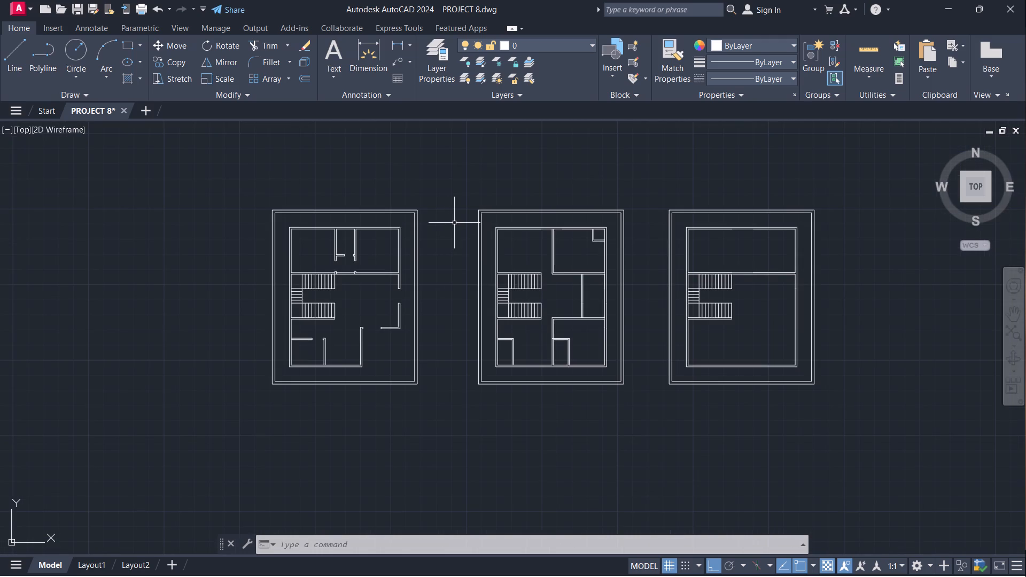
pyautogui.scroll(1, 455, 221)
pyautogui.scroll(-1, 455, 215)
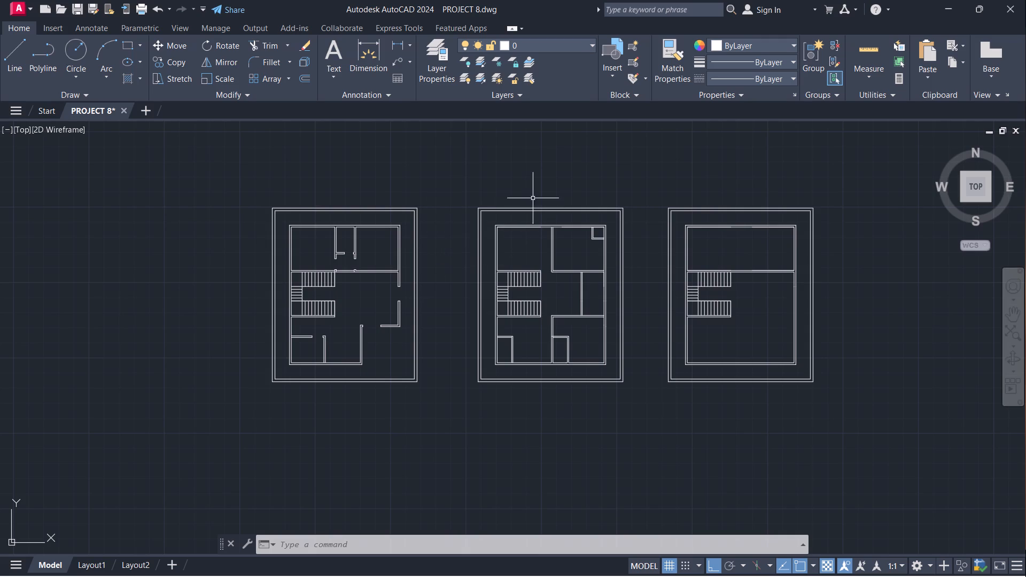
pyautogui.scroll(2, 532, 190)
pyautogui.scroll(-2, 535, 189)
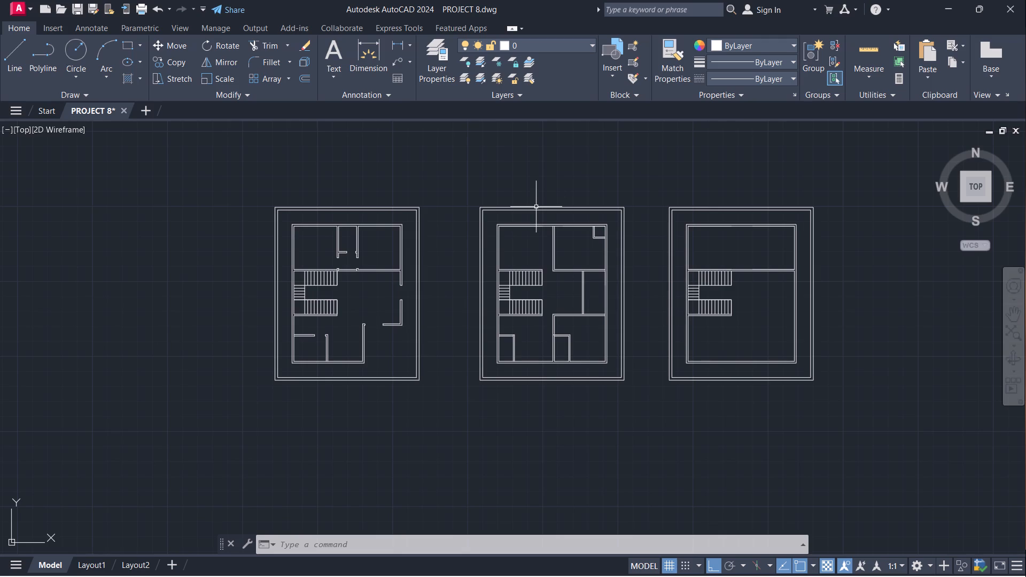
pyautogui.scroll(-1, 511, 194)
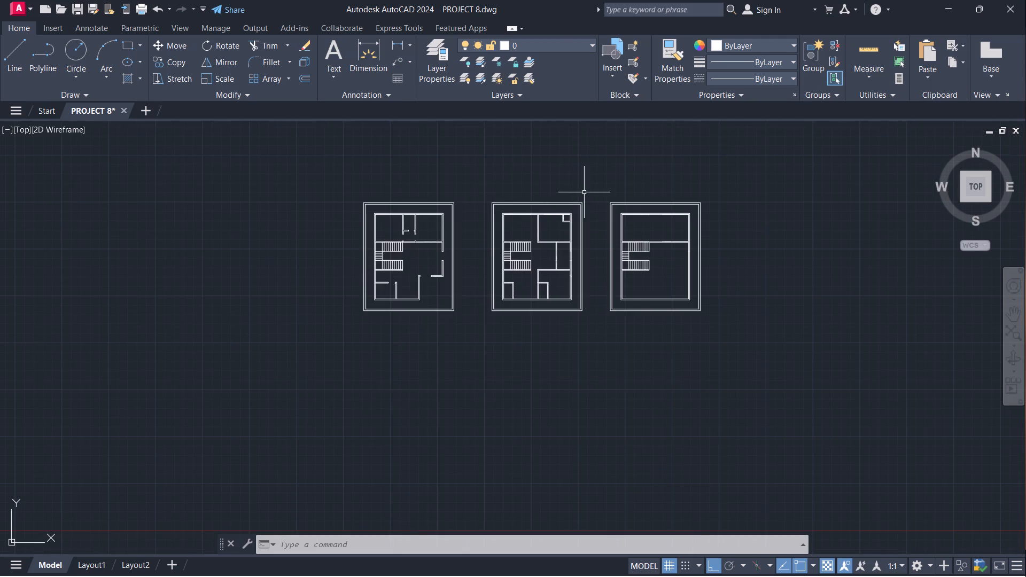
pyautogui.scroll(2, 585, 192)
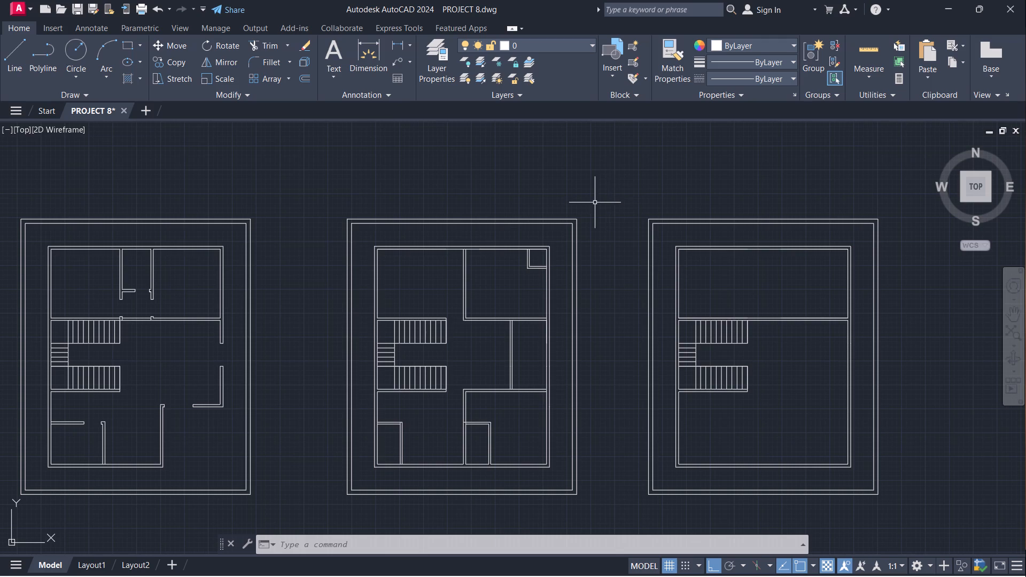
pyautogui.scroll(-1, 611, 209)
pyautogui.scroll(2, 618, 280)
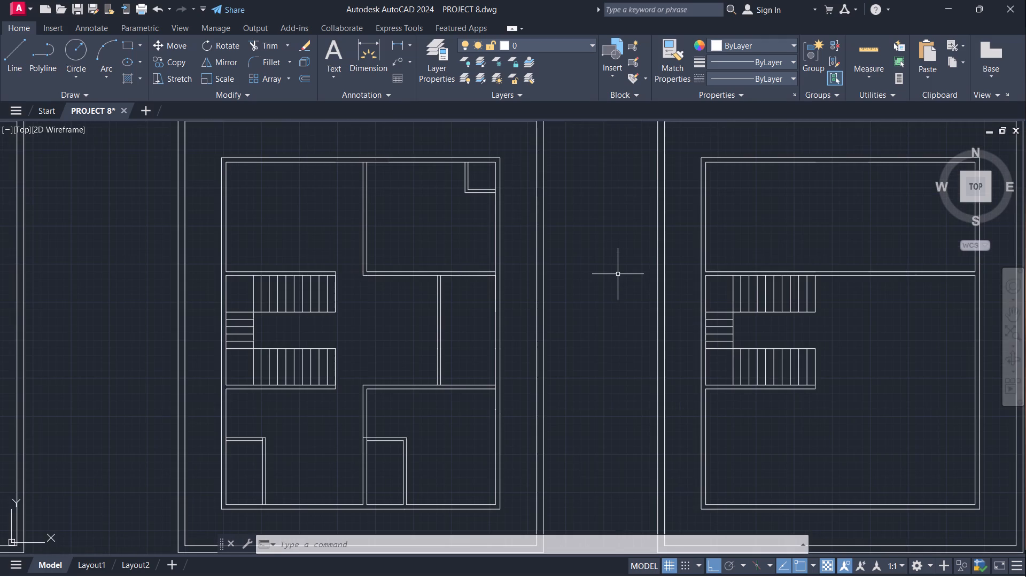
# Examine the three house floor plans side by side, comparing their room divisions and outer boundaries.
pyautogui.scroll(-1, 617, 279)
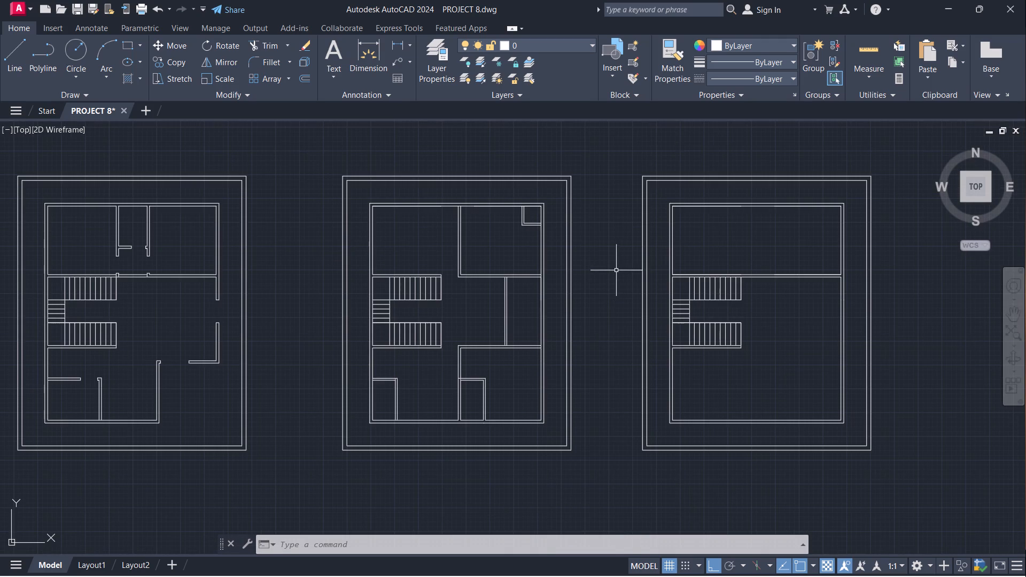
pyautogui.scroll(-1, 615, 279)
pyautogui.moveTo(610, 284); pyautogui.dragTo(635, 276, button='middle')
pyautogui.scroll(1, 606, 264)
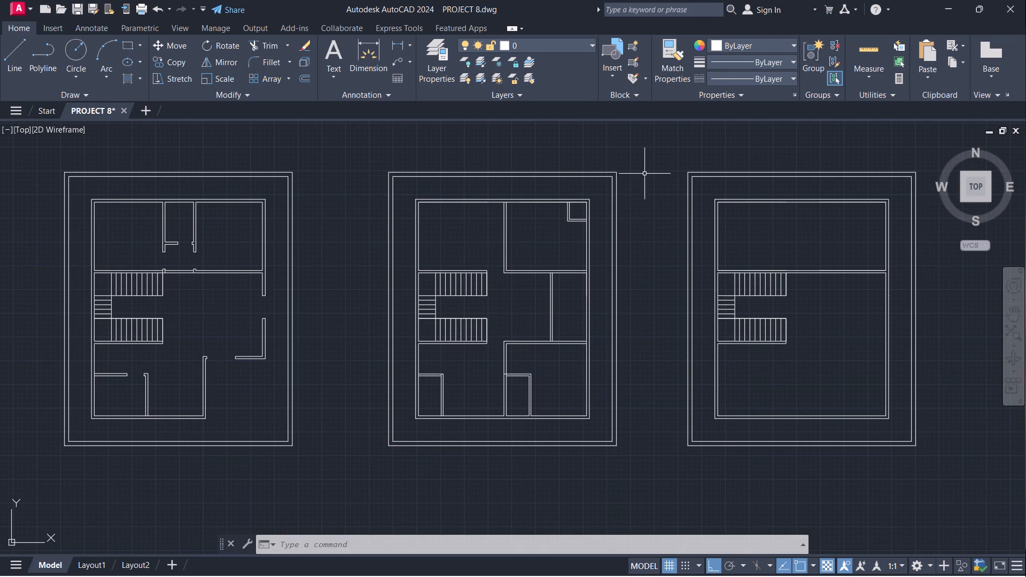
pyautogui.scroll(1, 635, 166)
pyautogui.scroll(-1, 638, 166)
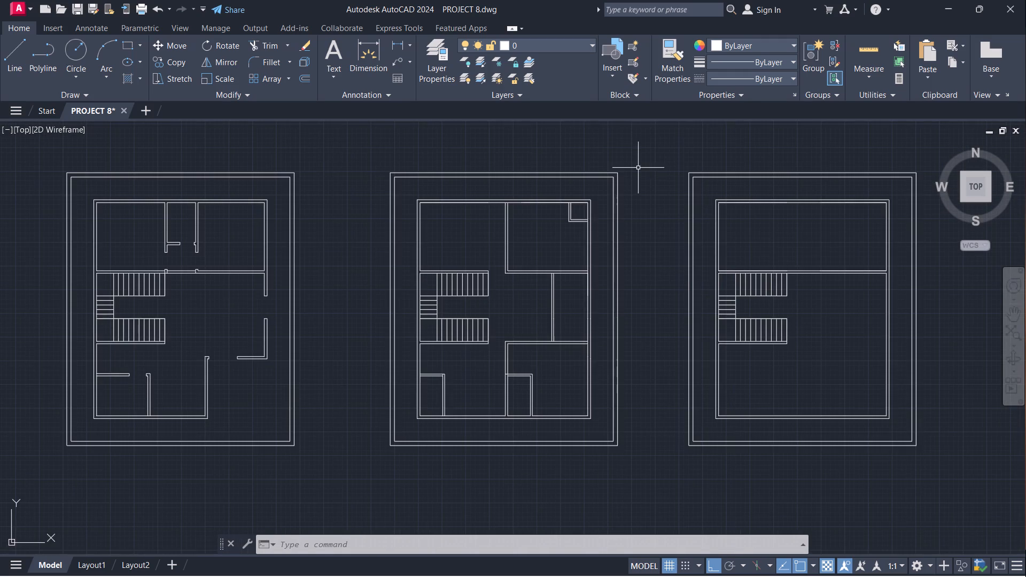
pyautogui.scroll(-1, 640, 171)
pyautogui.scroll(1, 638, 163)
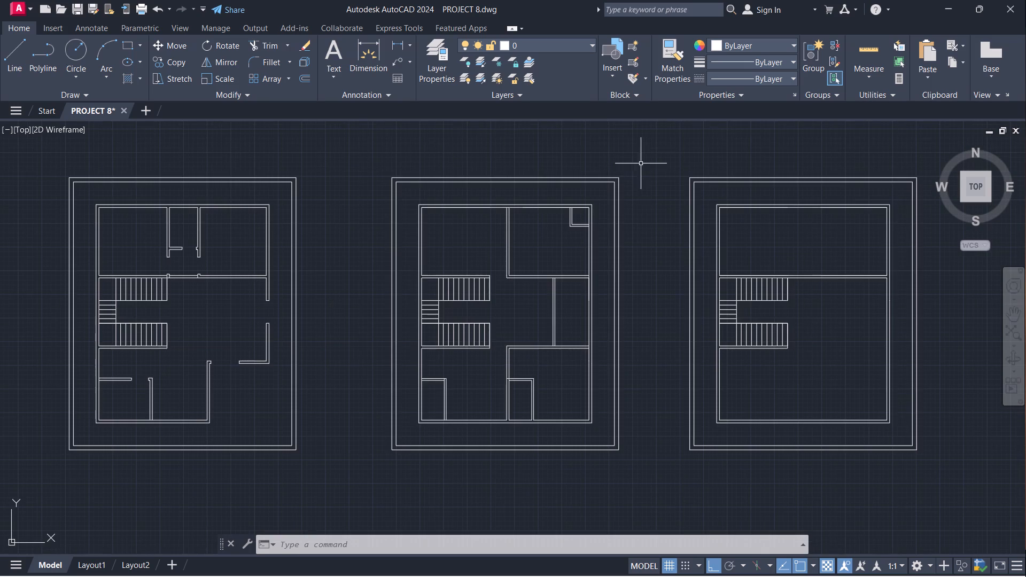
pyautogui.moveTo(651, 185); pyautogui.dragTo(689, 181, button='middle')
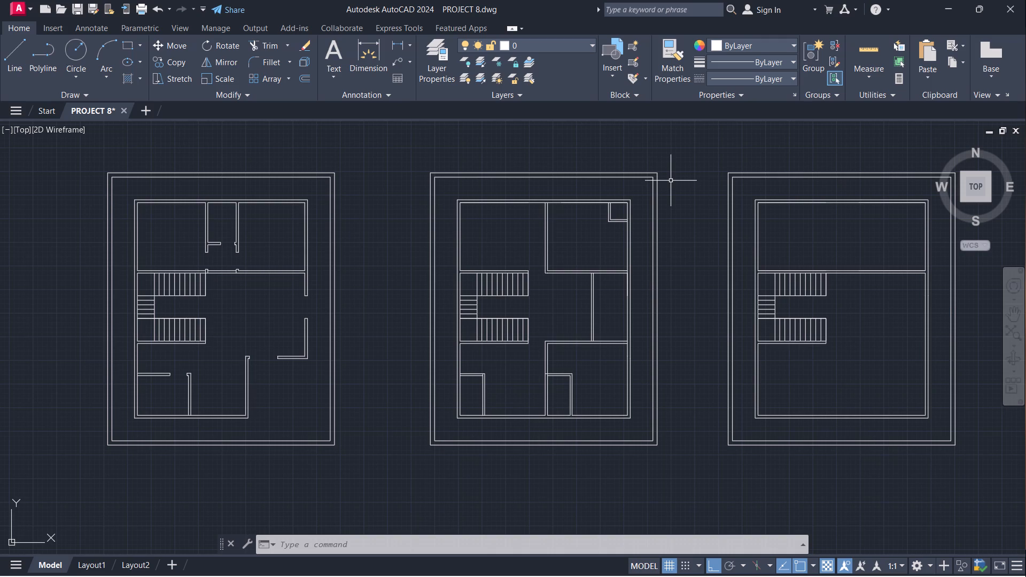
pyautogui.scroll(2, 671, 181)
pyautogui.scroll(-2, 671, 181)
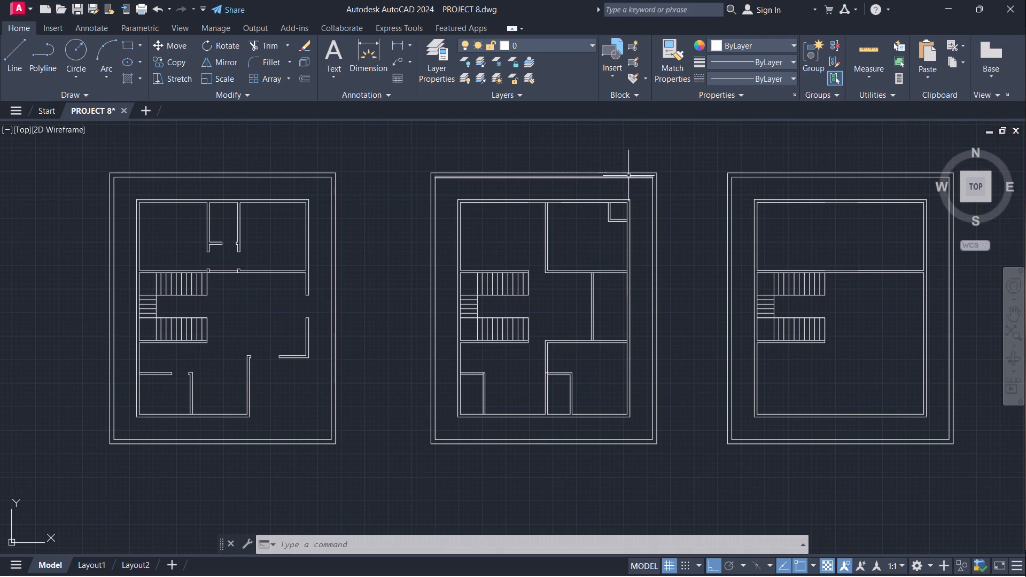
# Examine the middle plan's north rooms and corner enclosure against the neighbouring plans.
pyautogui.scroll(-1, 643, 178)
pyautogui.scroll(2, 669, 175)
pyautogui.scroll(1, 597, 192)
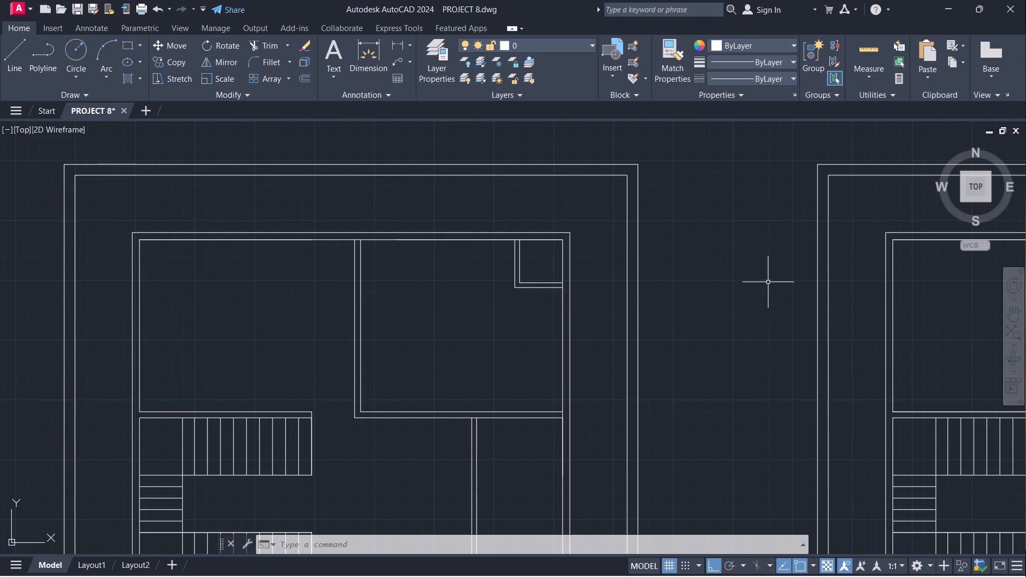
pyautogui.scroll(-1, 673, 254)
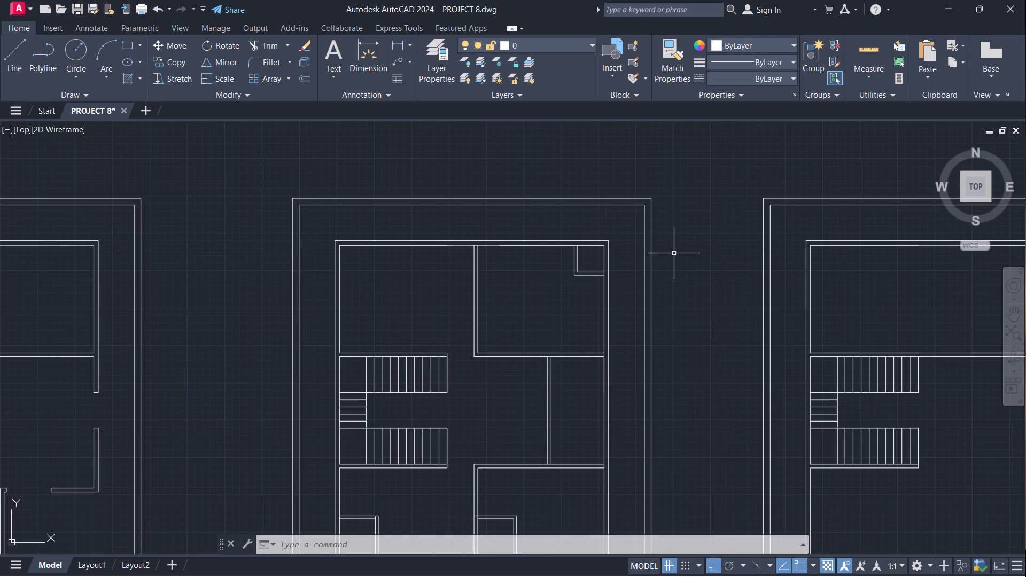
pyautogui.scroll(-1, 677, 252)
pyautogui.moveTo(679, 257); pyautogui.dragTo(669, 219, button='middle')
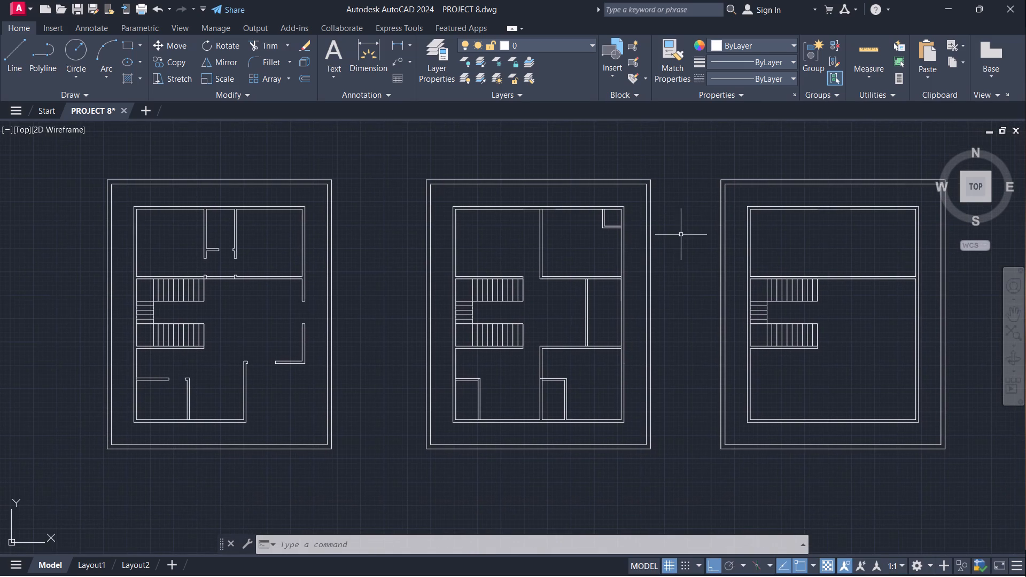
pyautogui.scroll(-1, 681, 233)
pyautogui.scroll(1, 689, 244)
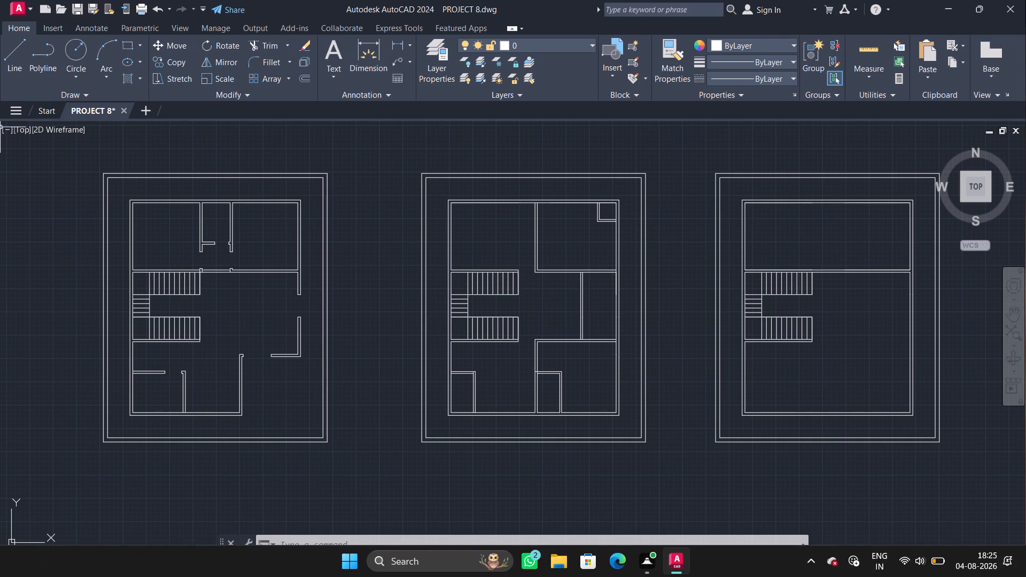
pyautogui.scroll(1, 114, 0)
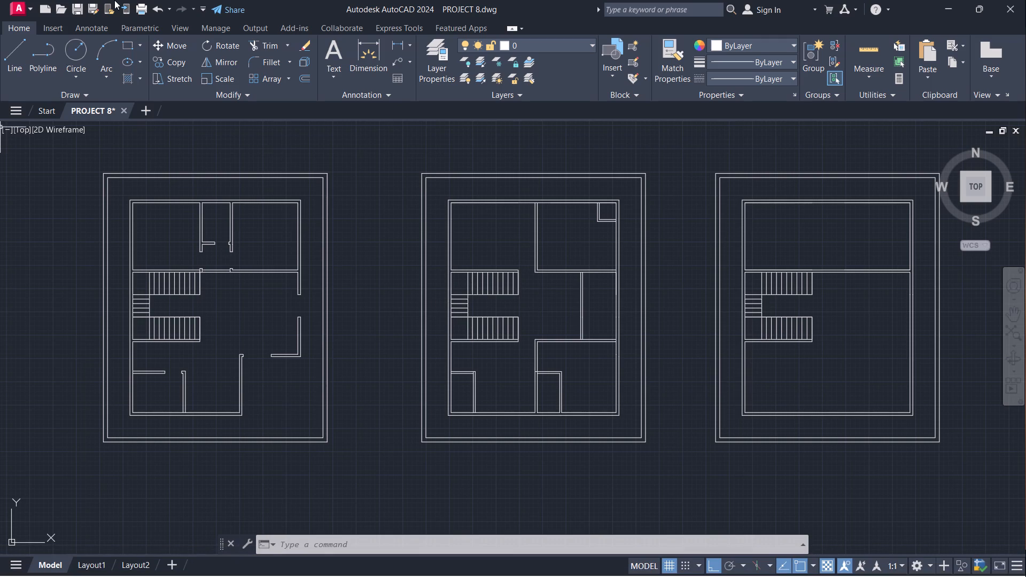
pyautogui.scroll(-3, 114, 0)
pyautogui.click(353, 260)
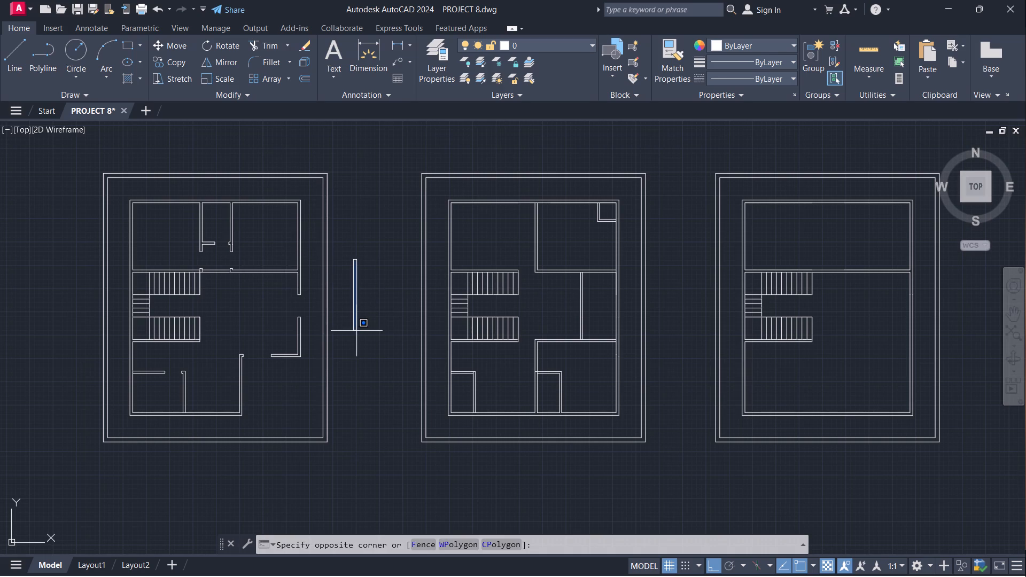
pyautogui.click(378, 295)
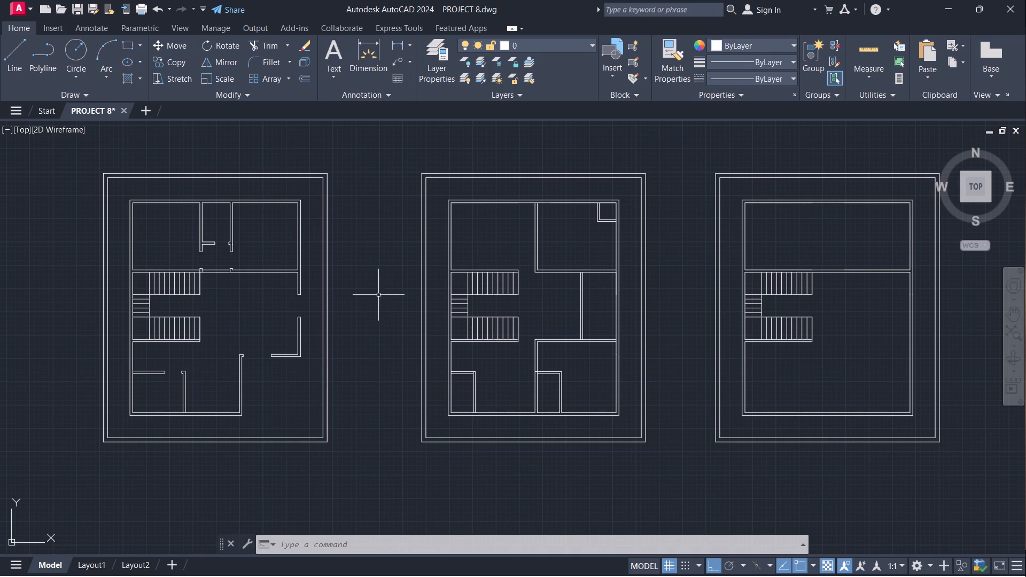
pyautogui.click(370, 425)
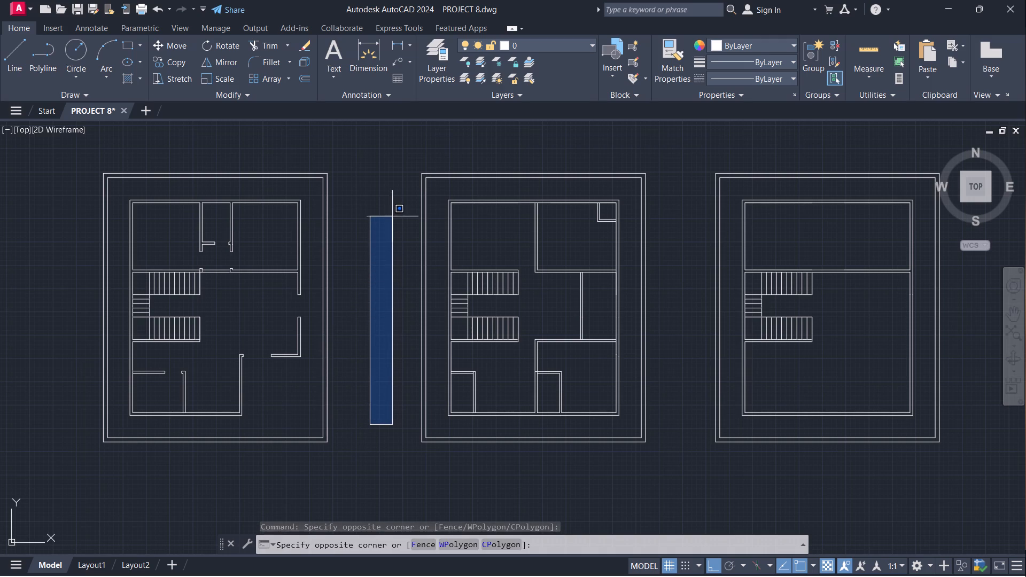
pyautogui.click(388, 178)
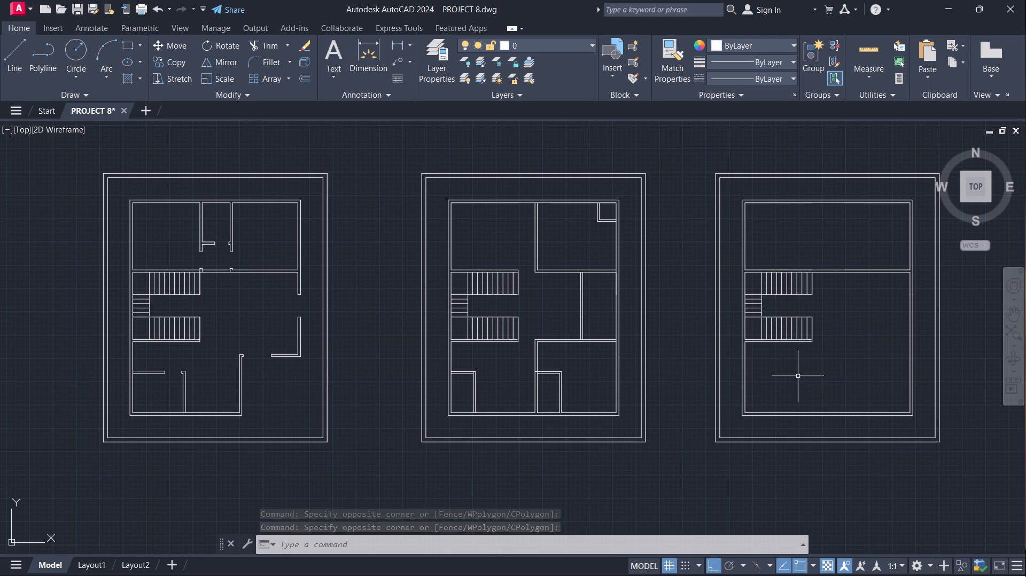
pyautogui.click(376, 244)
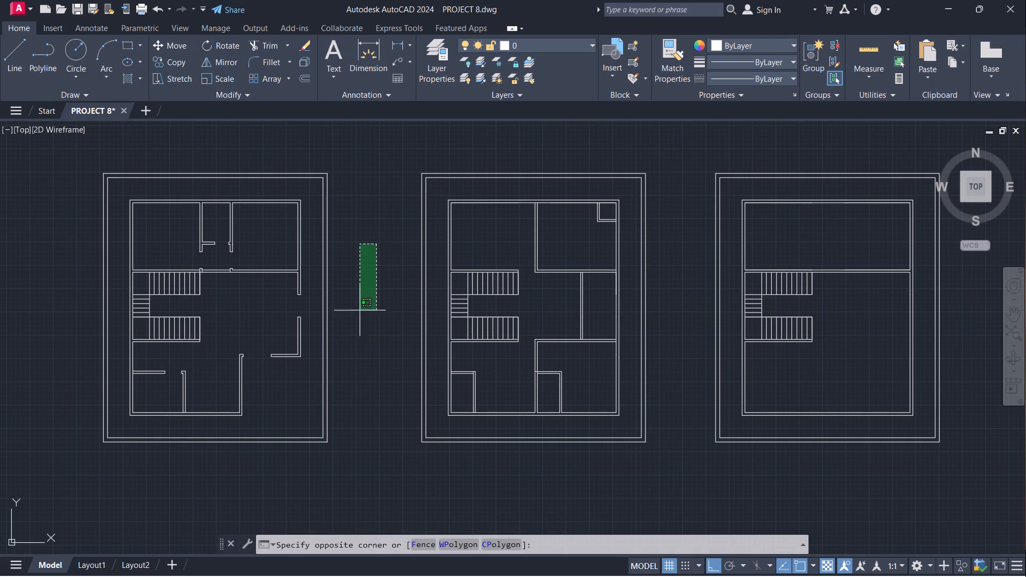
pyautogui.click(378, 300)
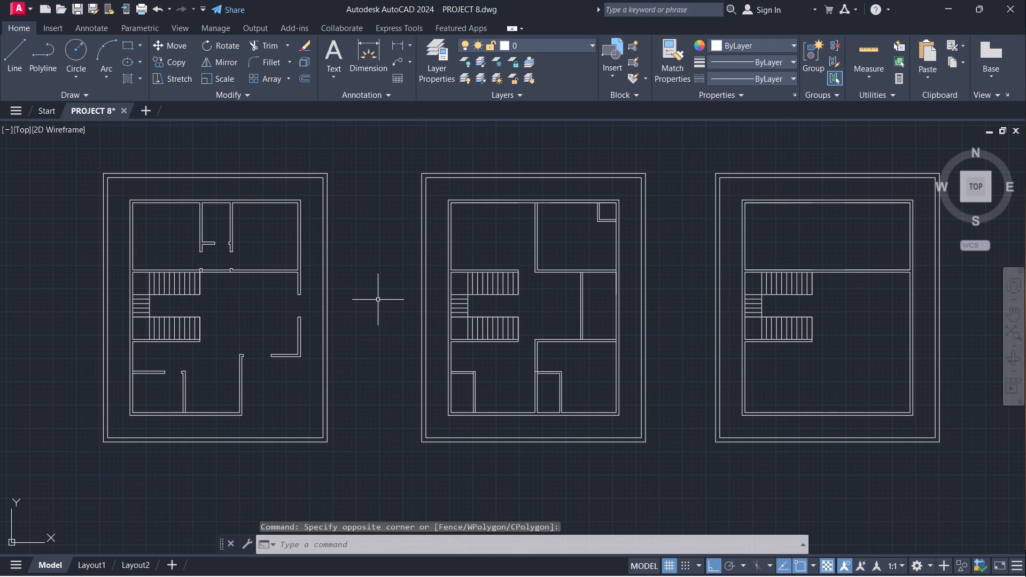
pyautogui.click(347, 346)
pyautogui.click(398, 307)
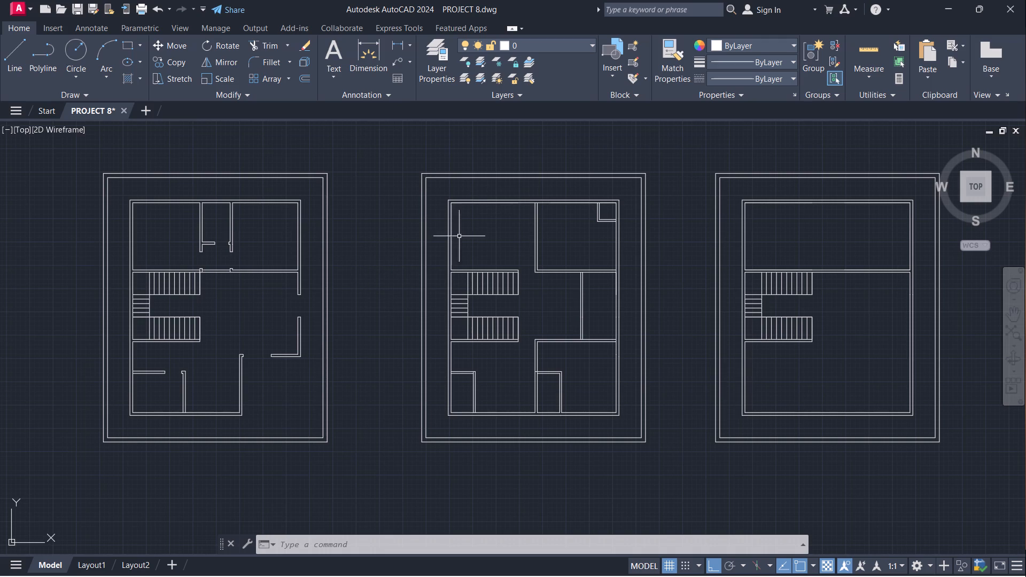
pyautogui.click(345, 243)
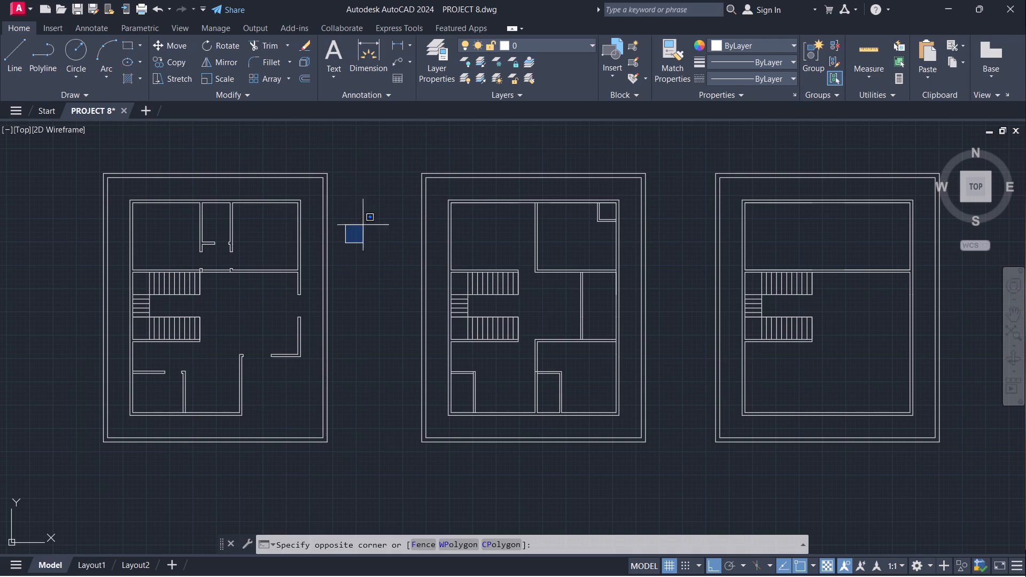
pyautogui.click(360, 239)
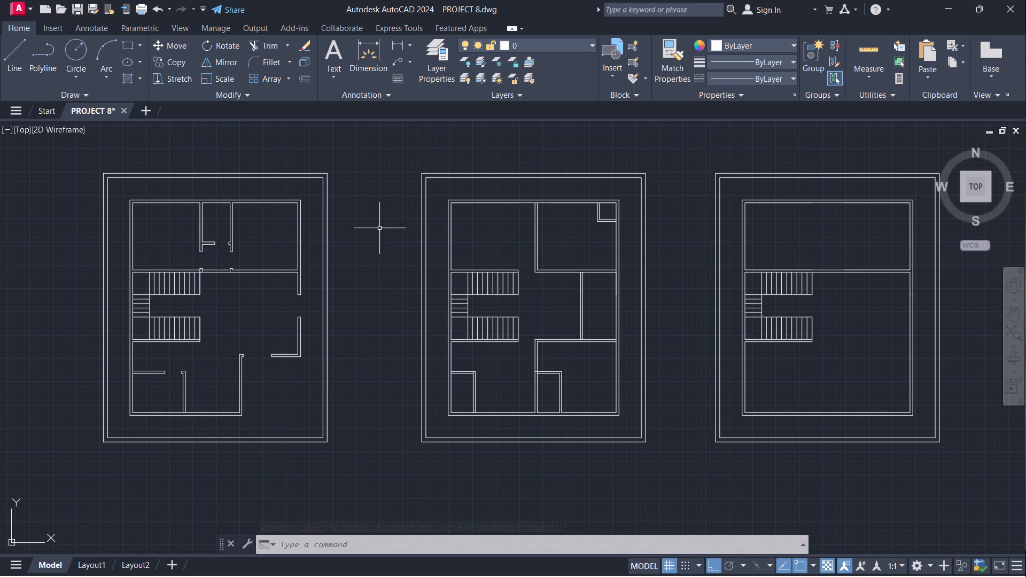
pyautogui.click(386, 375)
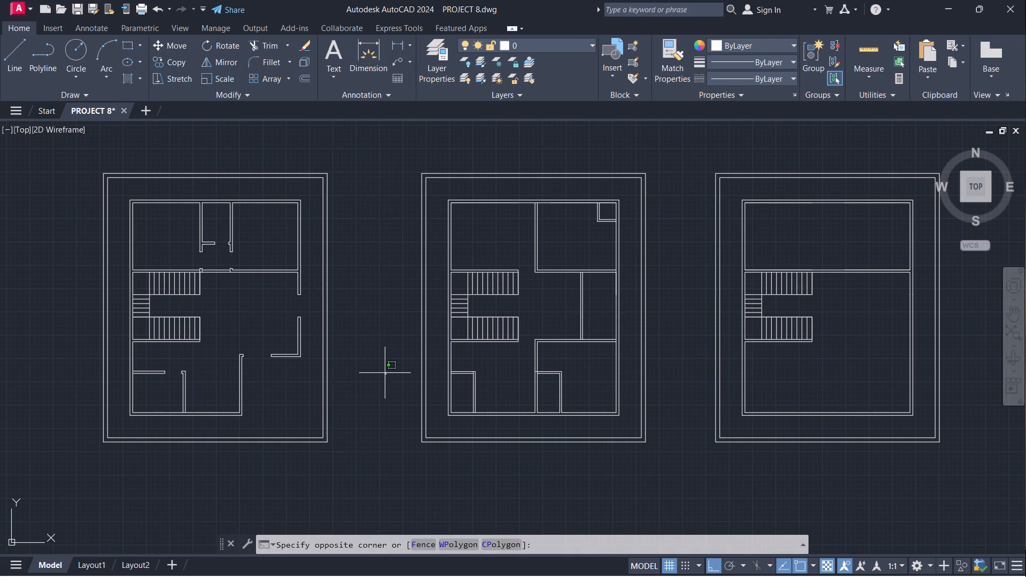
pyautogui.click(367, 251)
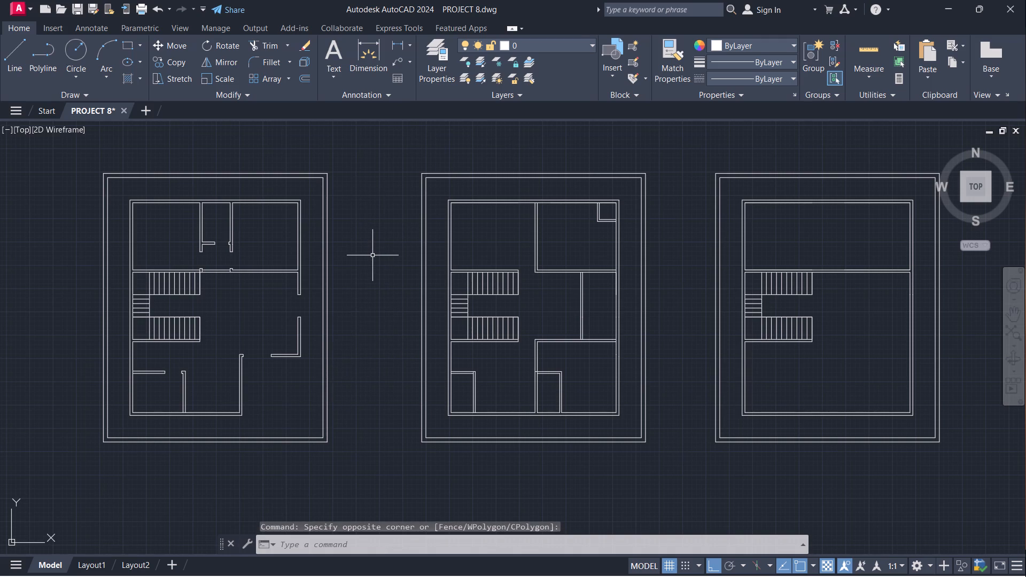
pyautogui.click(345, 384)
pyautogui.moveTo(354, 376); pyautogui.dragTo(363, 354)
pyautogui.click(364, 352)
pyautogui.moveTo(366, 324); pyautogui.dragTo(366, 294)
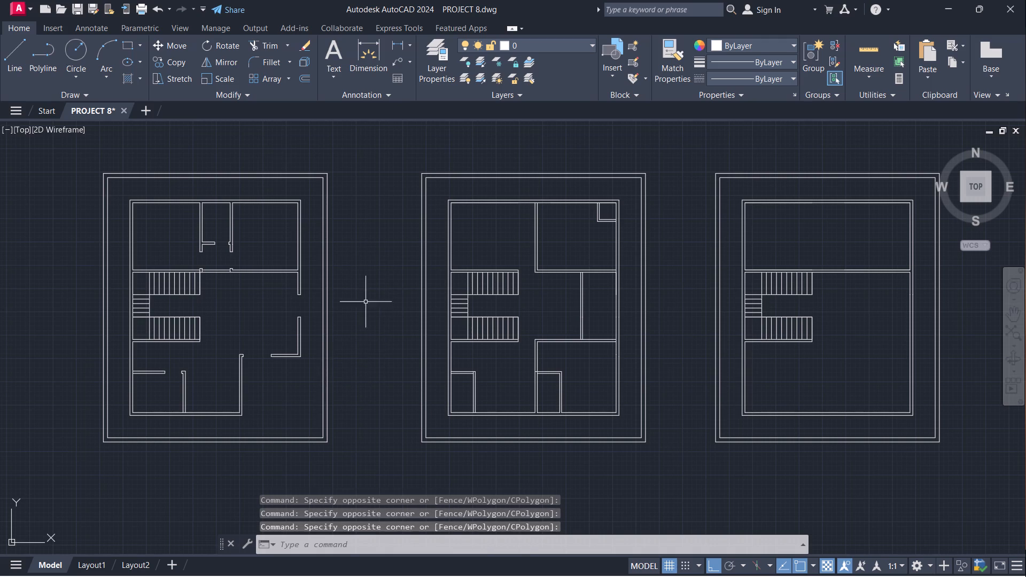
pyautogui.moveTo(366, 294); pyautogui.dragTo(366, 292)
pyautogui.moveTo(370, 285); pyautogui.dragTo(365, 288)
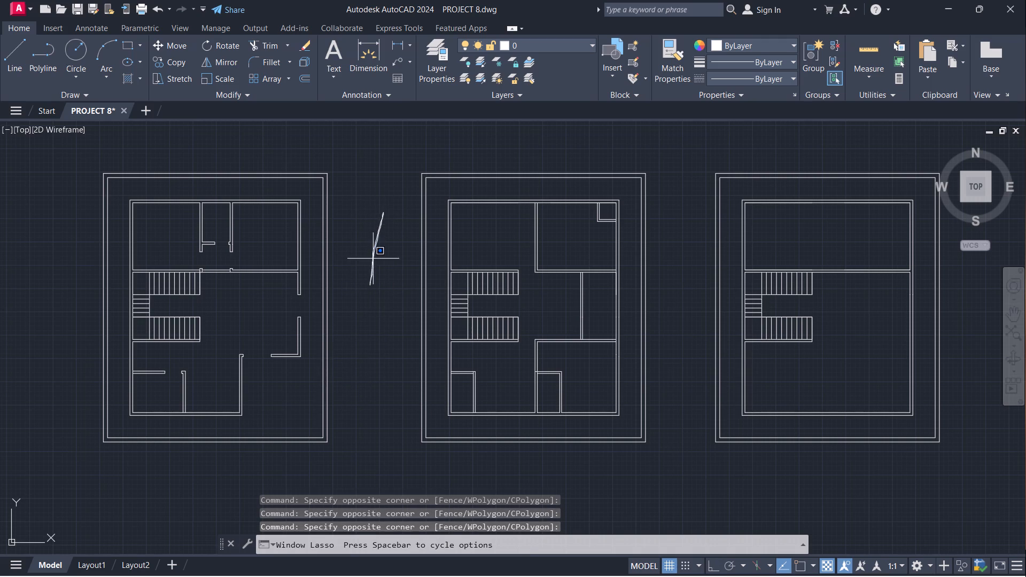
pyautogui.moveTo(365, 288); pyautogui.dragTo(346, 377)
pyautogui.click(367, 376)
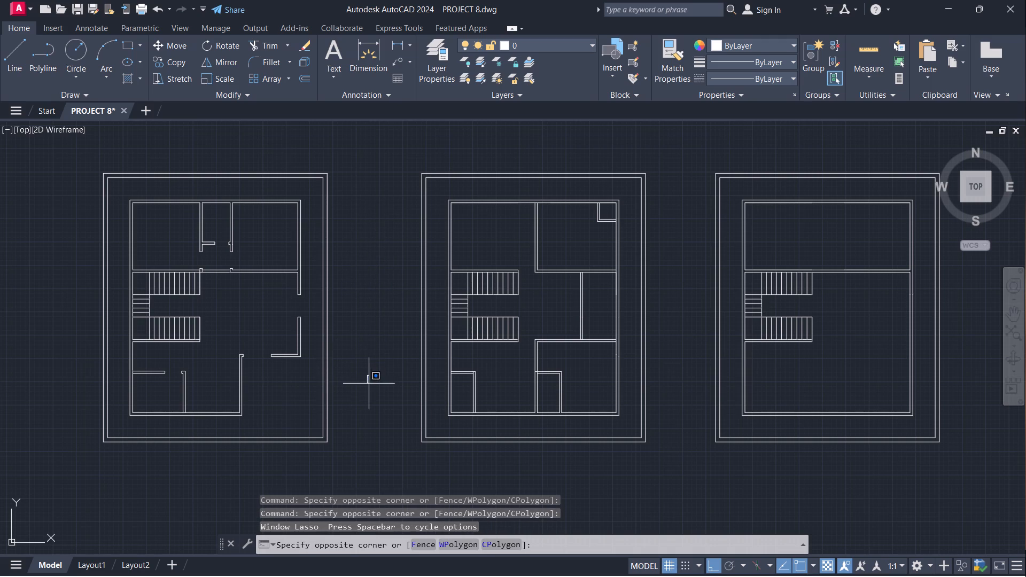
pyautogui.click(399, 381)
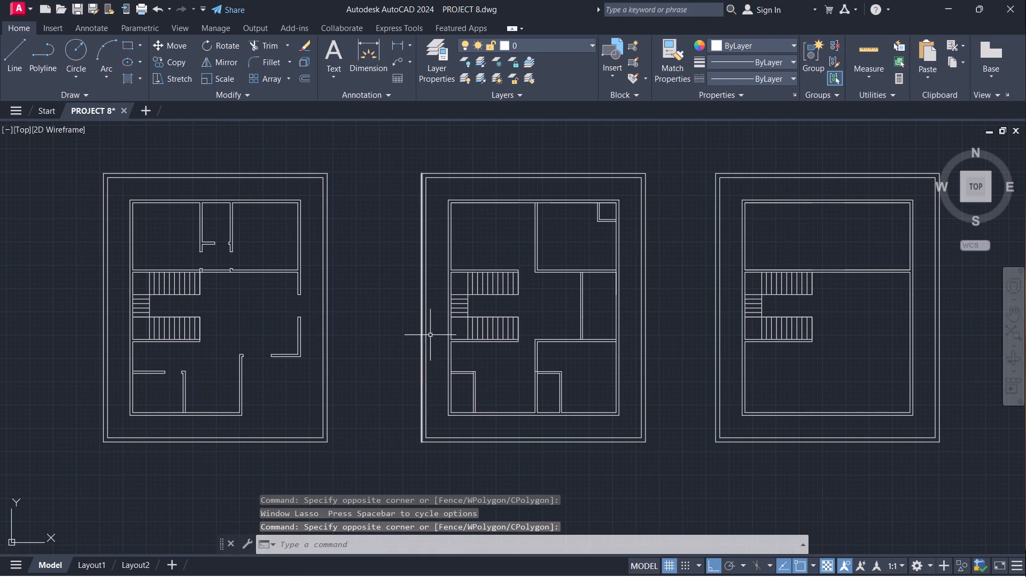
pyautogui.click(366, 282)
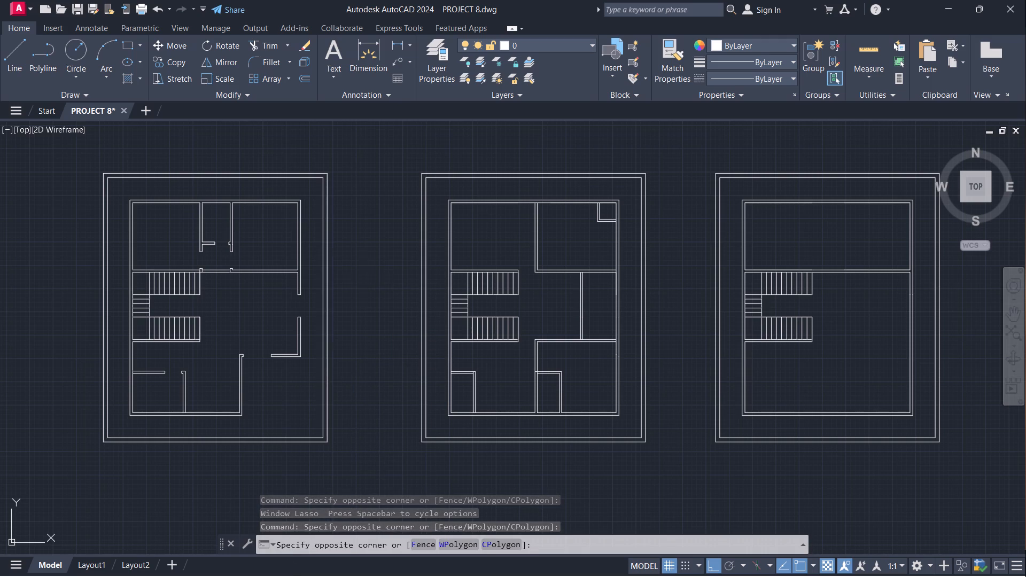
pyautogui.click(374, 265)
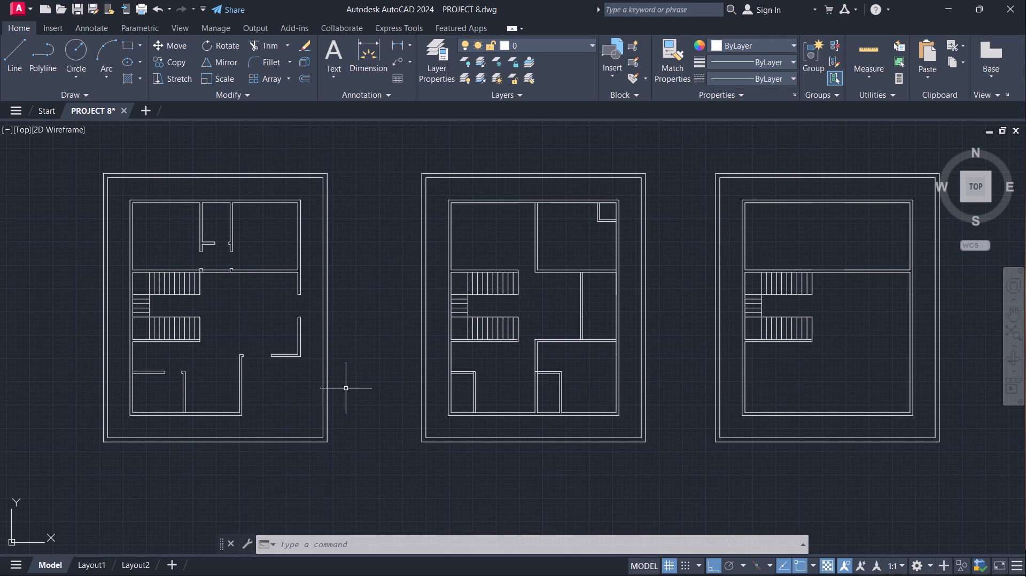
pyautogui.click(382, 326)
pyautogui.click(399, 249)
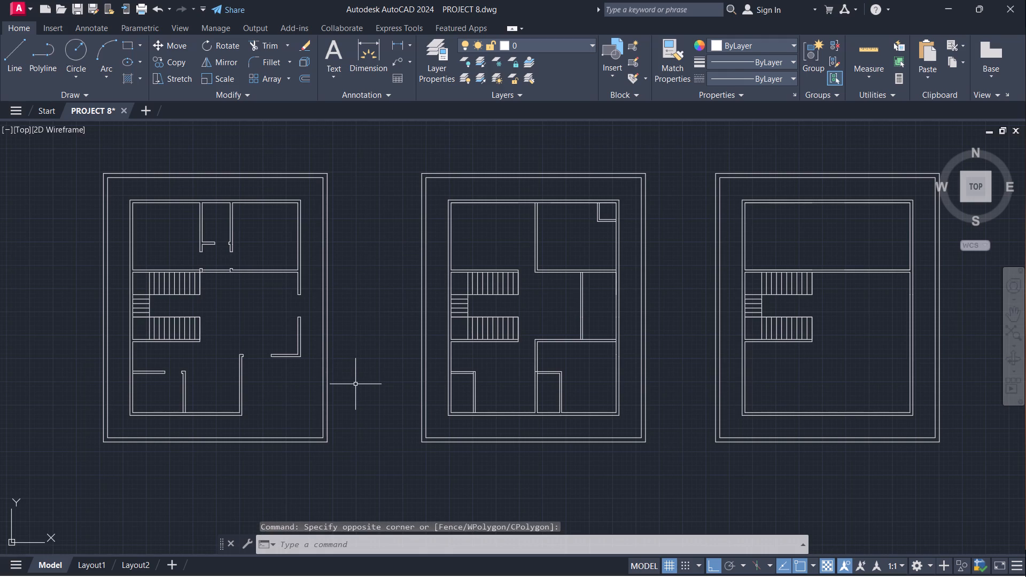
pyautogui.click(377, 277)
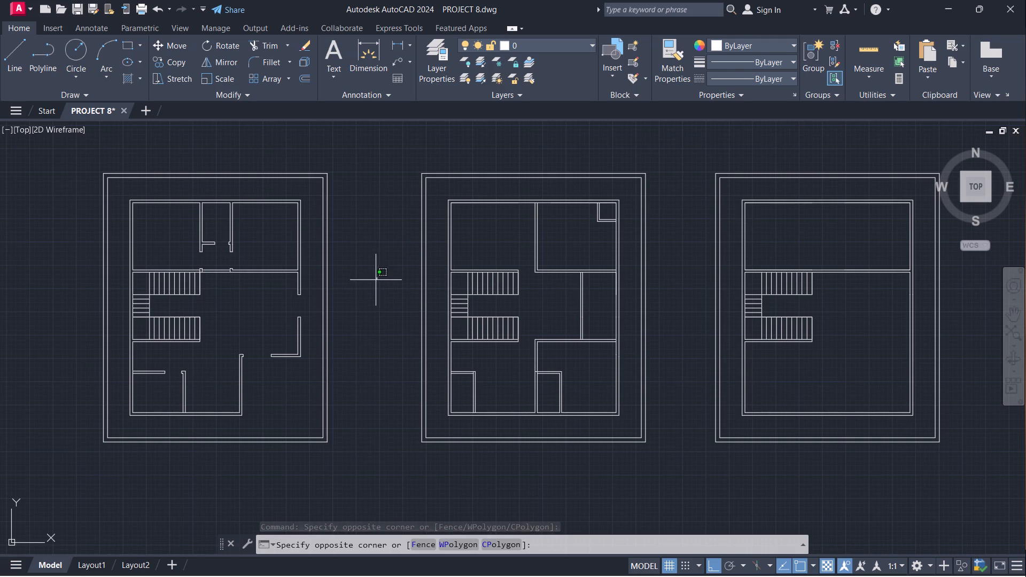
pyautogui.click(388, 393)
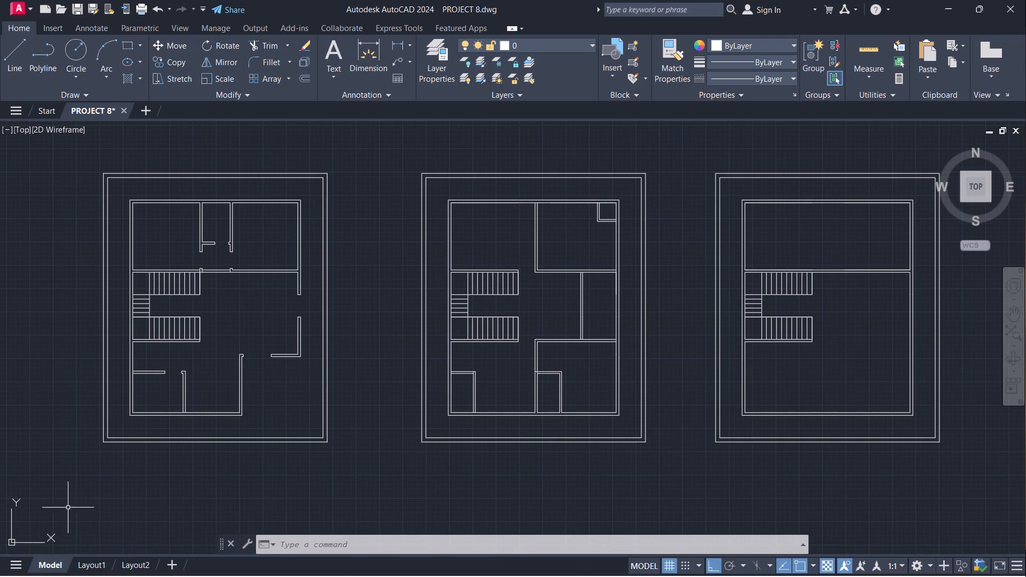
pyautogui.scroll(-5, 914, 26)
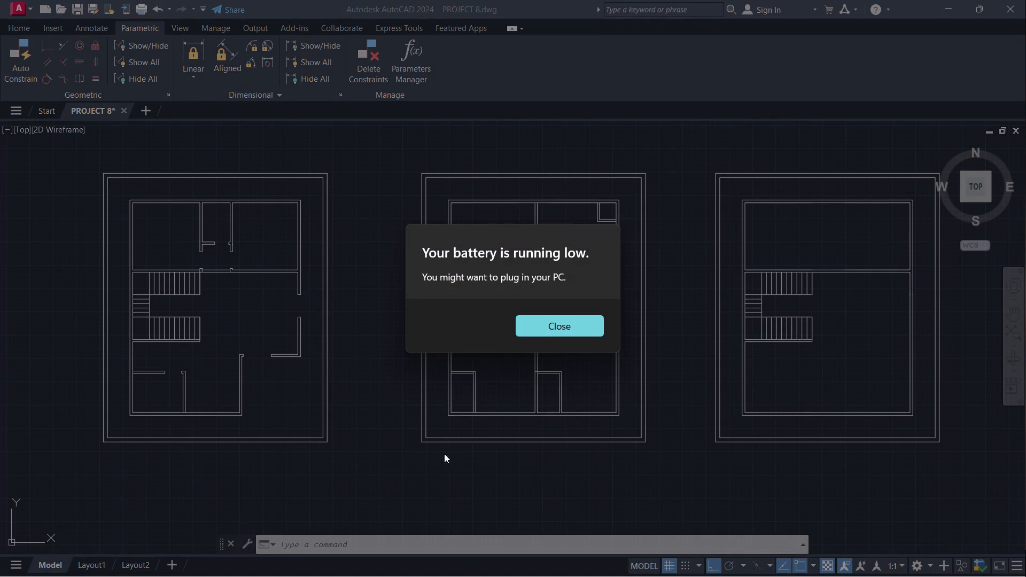
# Dismiss the low-battery notice.
pyautogui.click(557, 321)
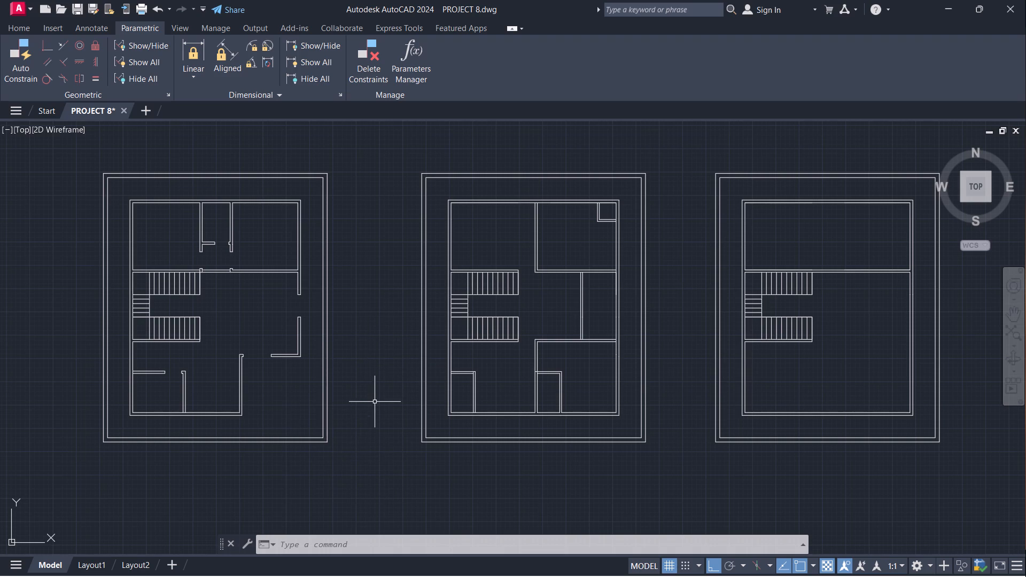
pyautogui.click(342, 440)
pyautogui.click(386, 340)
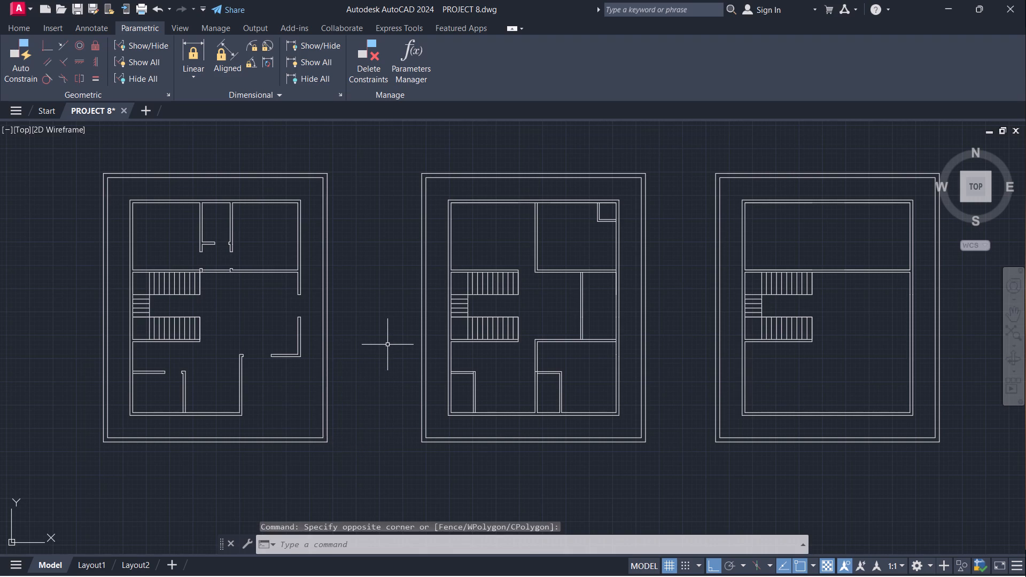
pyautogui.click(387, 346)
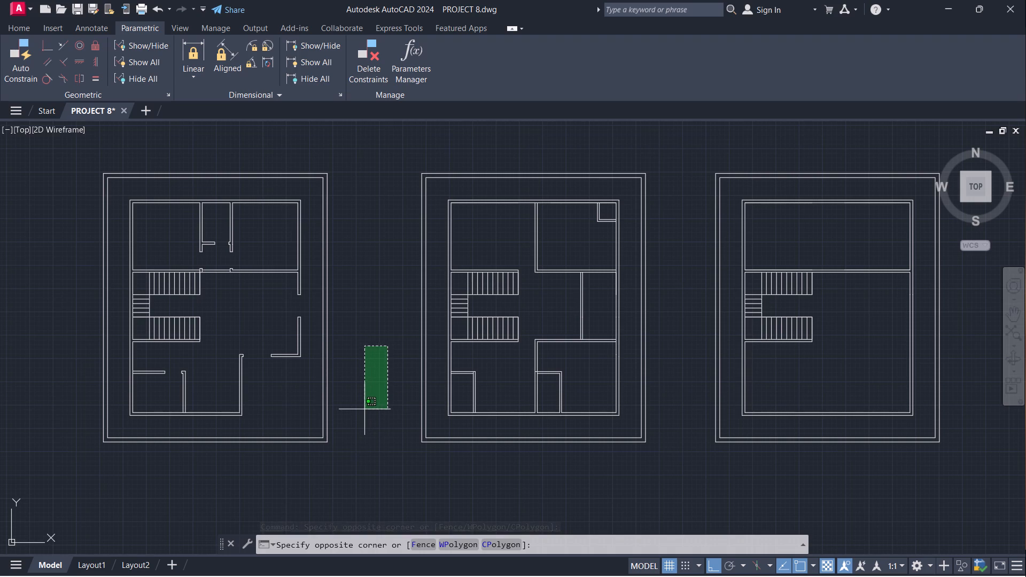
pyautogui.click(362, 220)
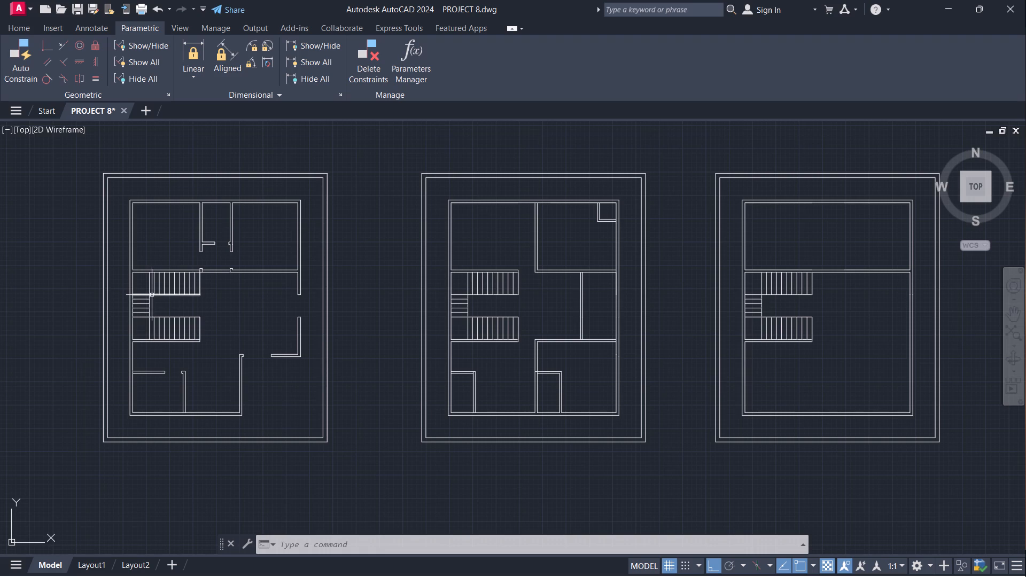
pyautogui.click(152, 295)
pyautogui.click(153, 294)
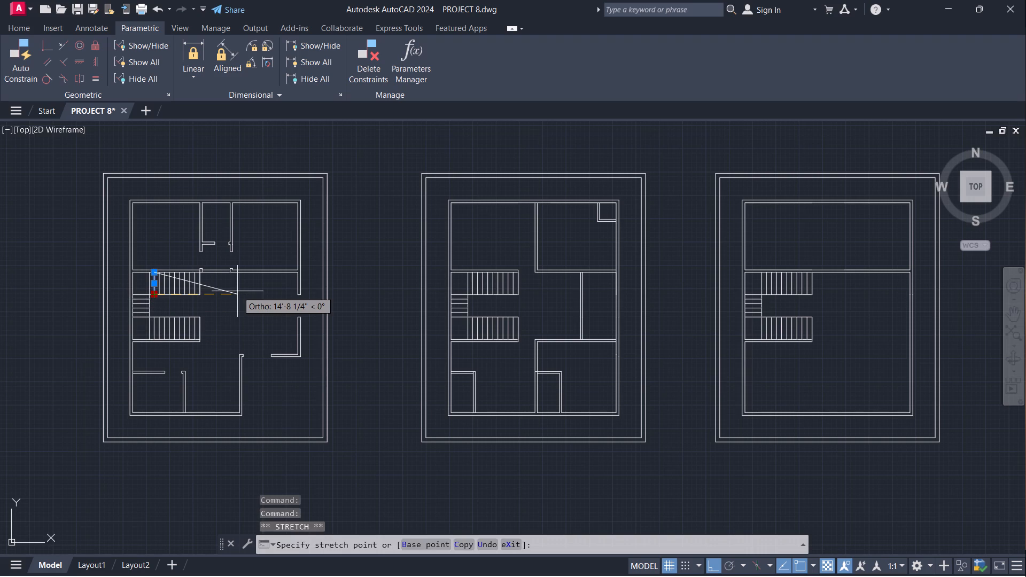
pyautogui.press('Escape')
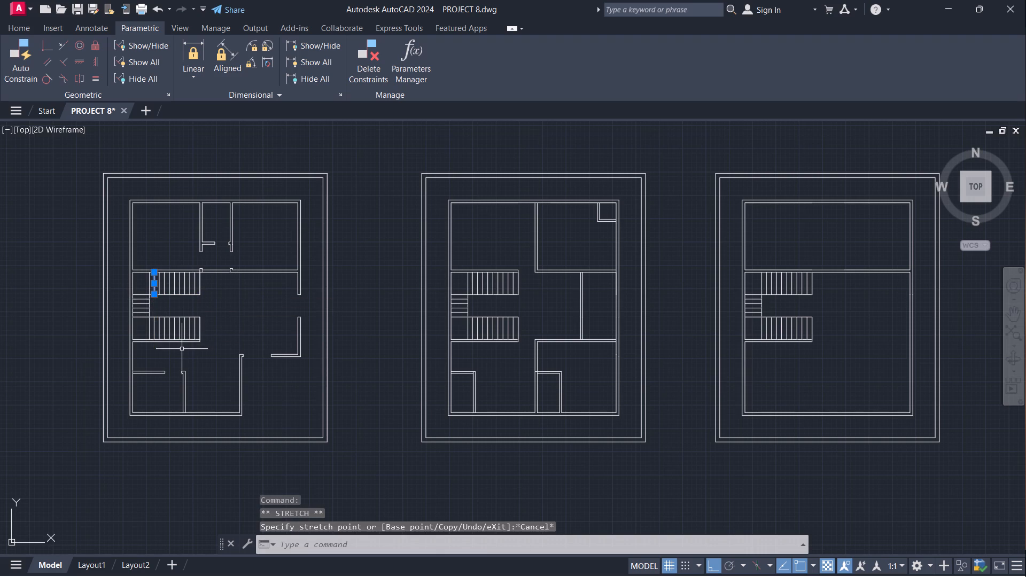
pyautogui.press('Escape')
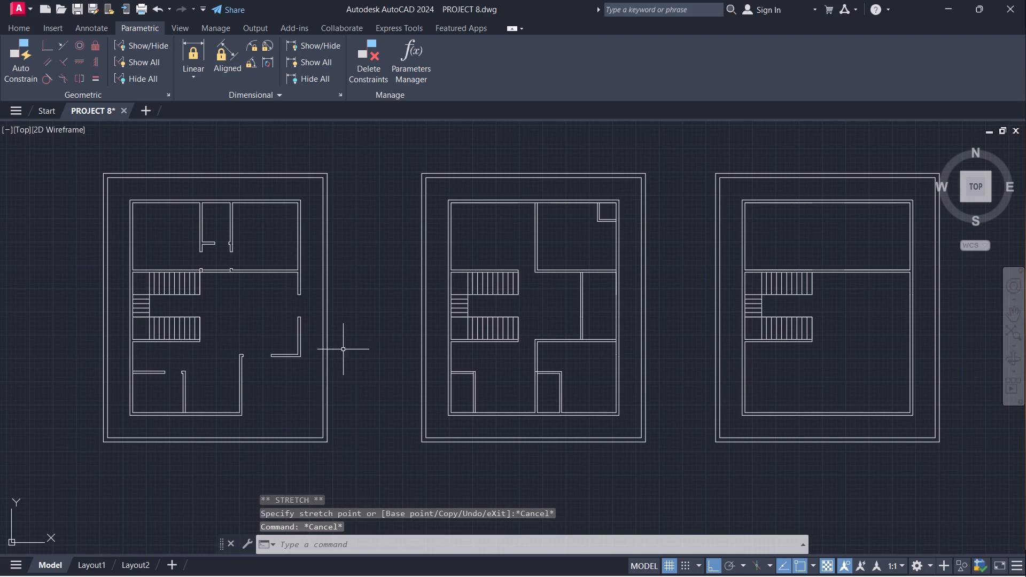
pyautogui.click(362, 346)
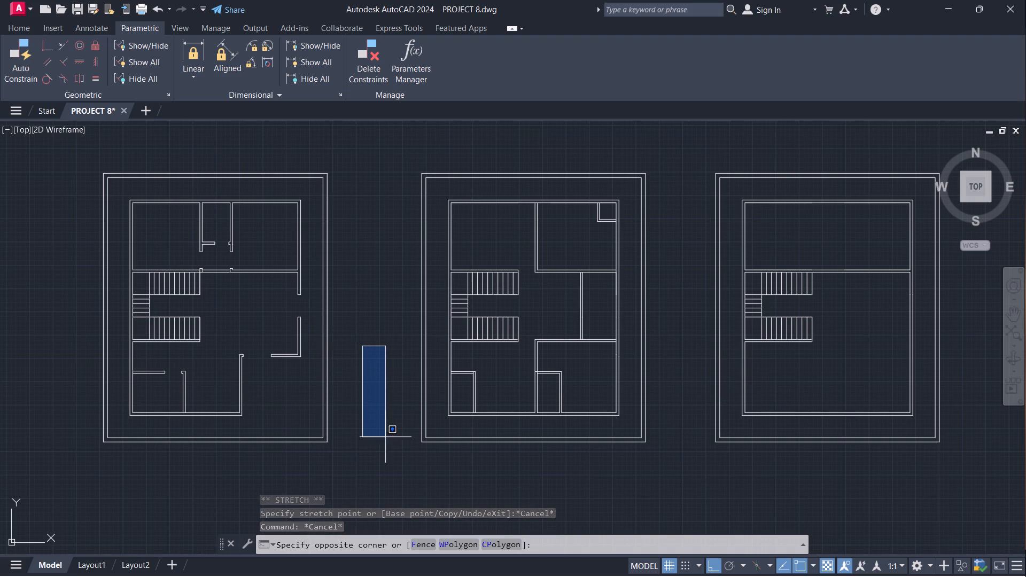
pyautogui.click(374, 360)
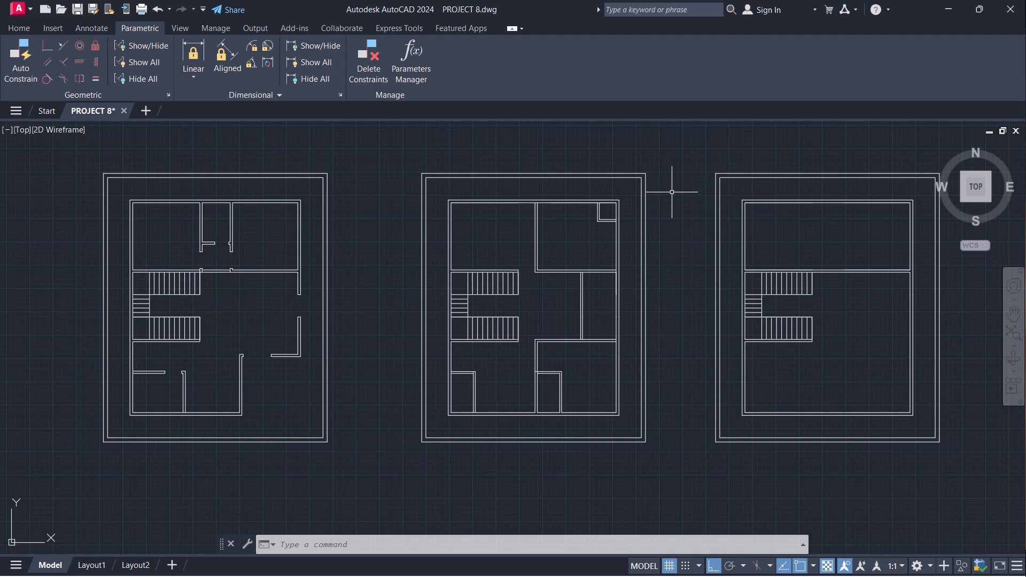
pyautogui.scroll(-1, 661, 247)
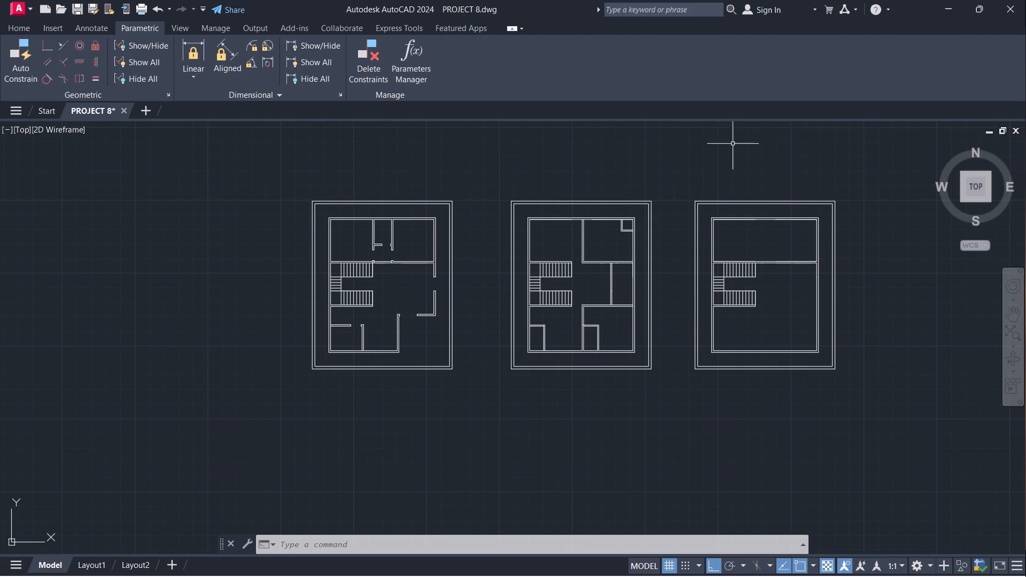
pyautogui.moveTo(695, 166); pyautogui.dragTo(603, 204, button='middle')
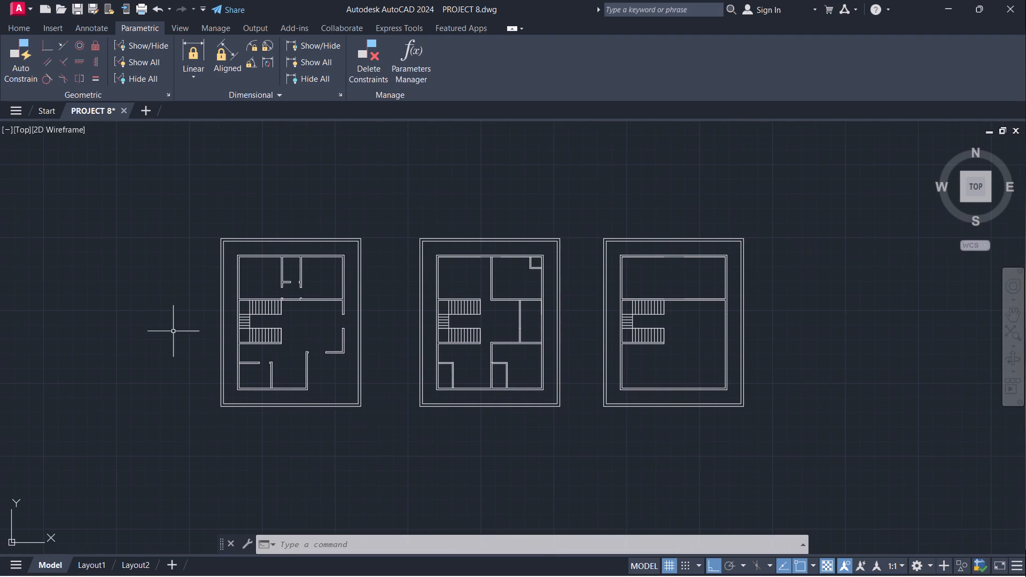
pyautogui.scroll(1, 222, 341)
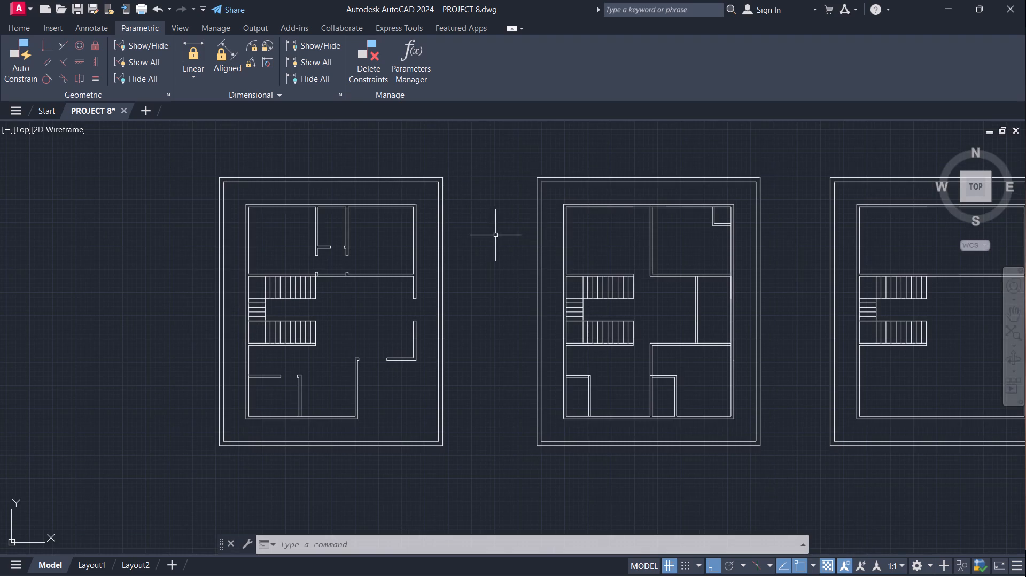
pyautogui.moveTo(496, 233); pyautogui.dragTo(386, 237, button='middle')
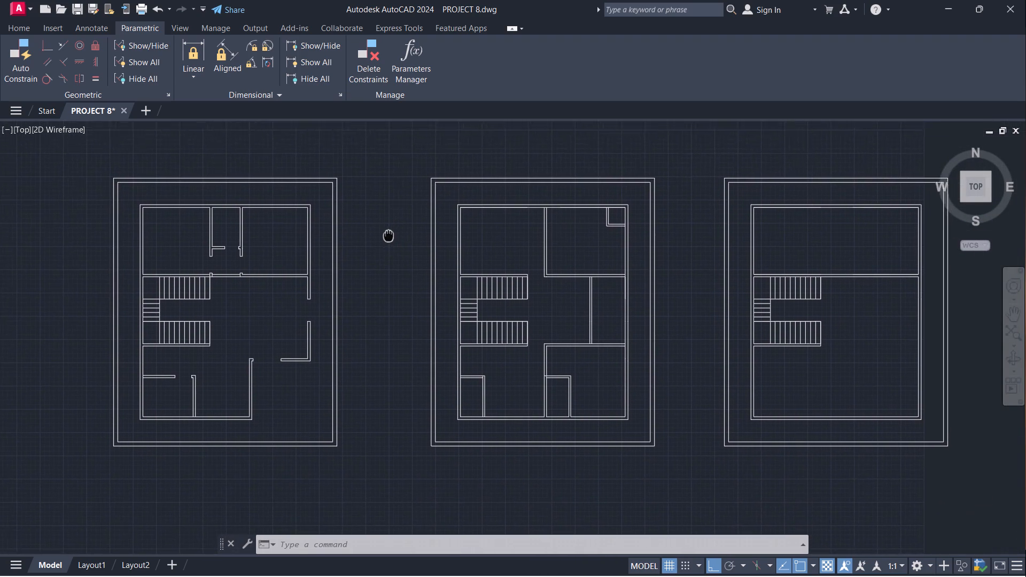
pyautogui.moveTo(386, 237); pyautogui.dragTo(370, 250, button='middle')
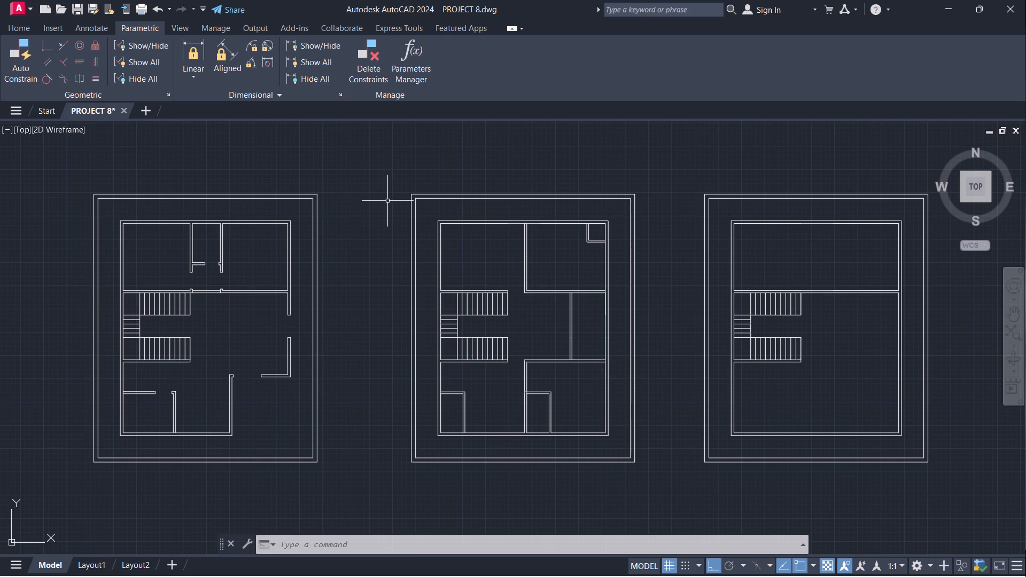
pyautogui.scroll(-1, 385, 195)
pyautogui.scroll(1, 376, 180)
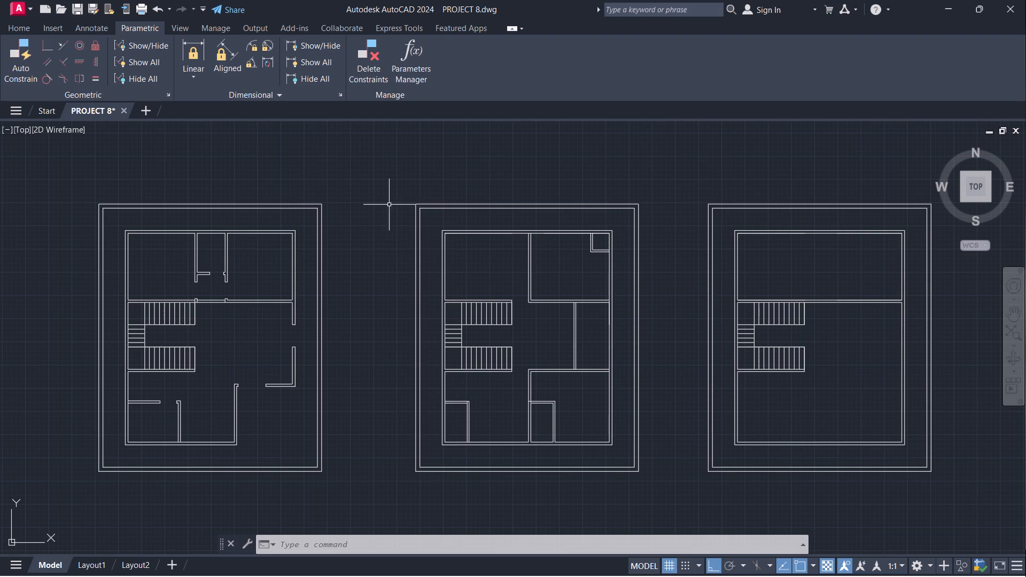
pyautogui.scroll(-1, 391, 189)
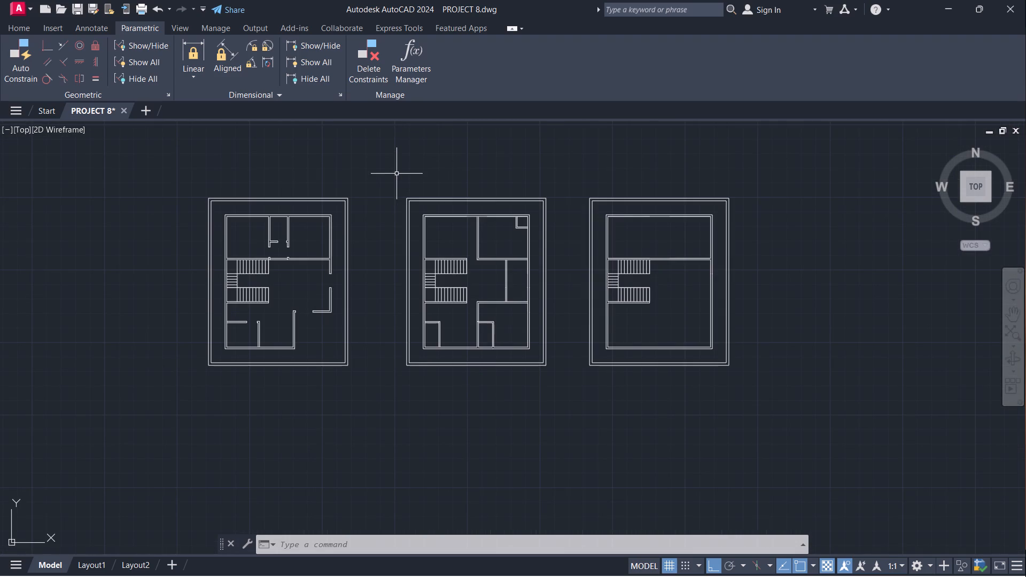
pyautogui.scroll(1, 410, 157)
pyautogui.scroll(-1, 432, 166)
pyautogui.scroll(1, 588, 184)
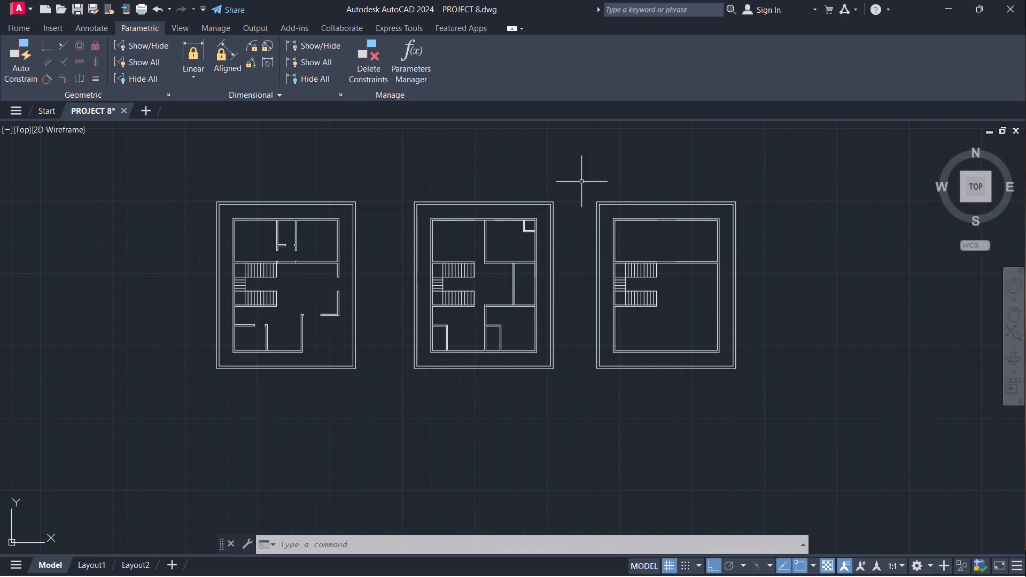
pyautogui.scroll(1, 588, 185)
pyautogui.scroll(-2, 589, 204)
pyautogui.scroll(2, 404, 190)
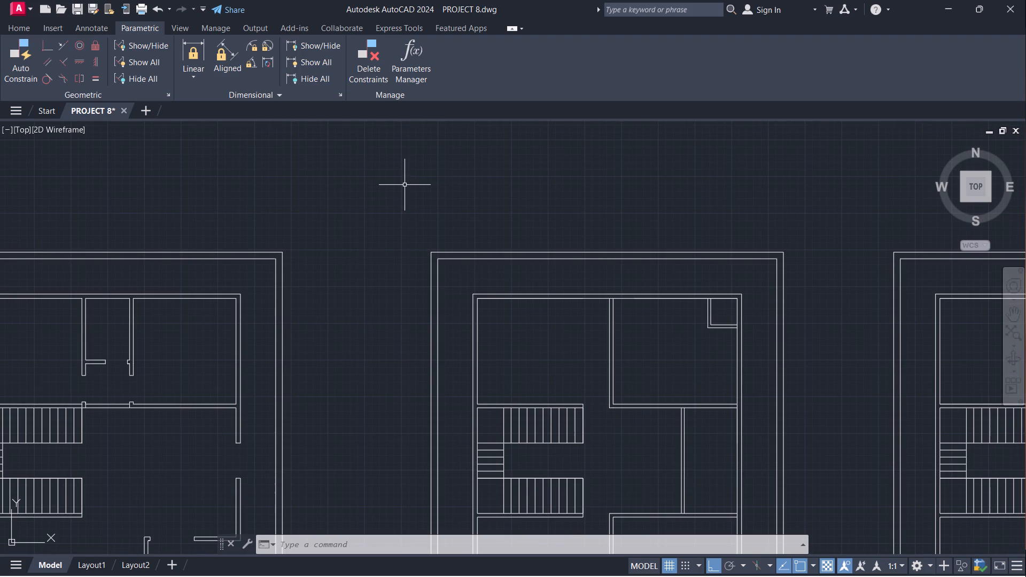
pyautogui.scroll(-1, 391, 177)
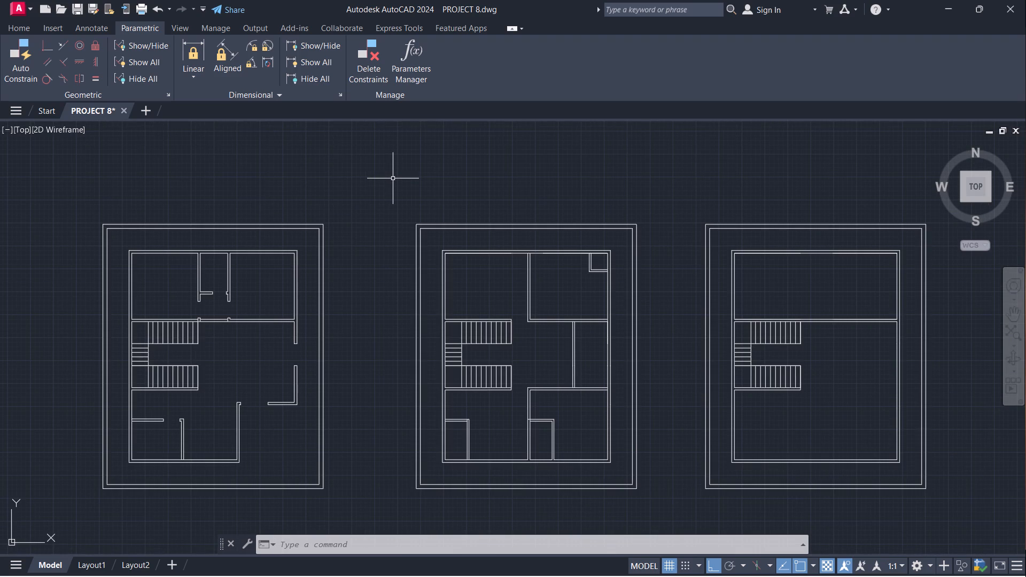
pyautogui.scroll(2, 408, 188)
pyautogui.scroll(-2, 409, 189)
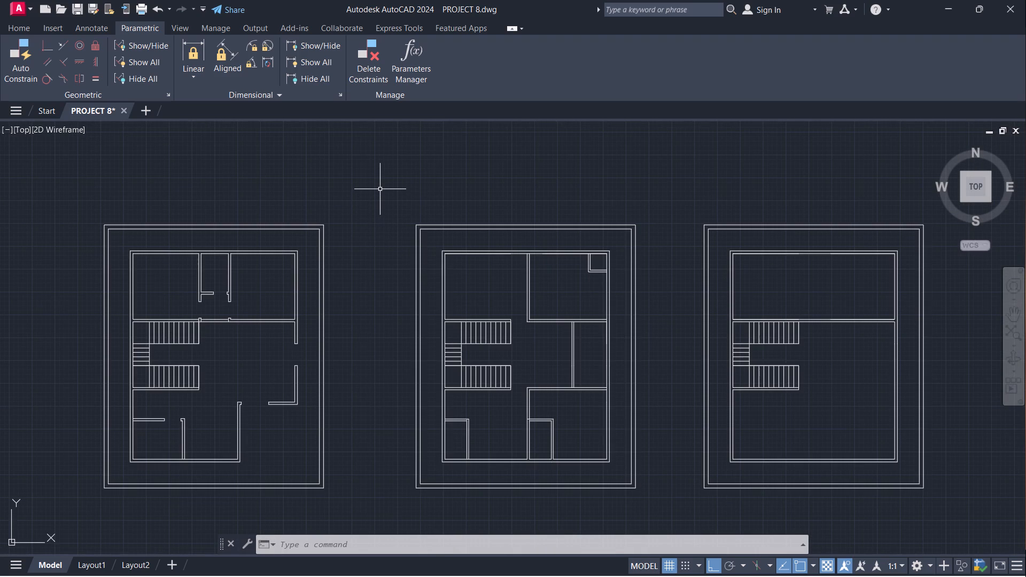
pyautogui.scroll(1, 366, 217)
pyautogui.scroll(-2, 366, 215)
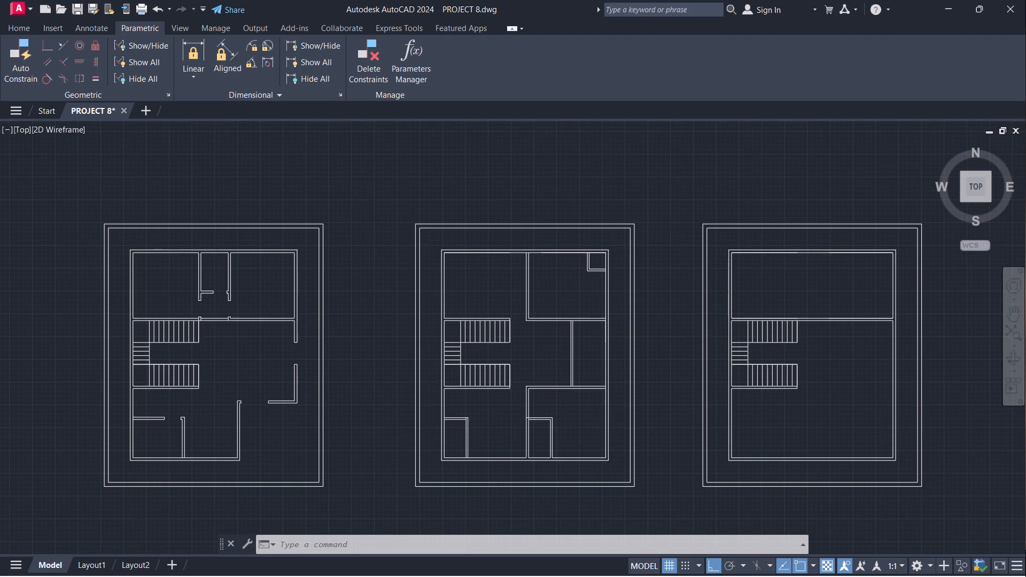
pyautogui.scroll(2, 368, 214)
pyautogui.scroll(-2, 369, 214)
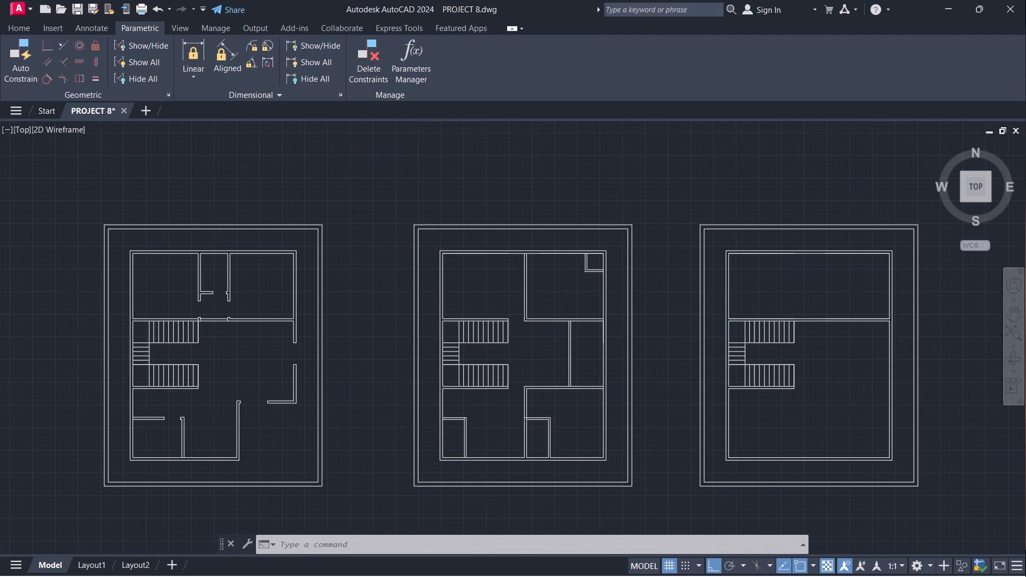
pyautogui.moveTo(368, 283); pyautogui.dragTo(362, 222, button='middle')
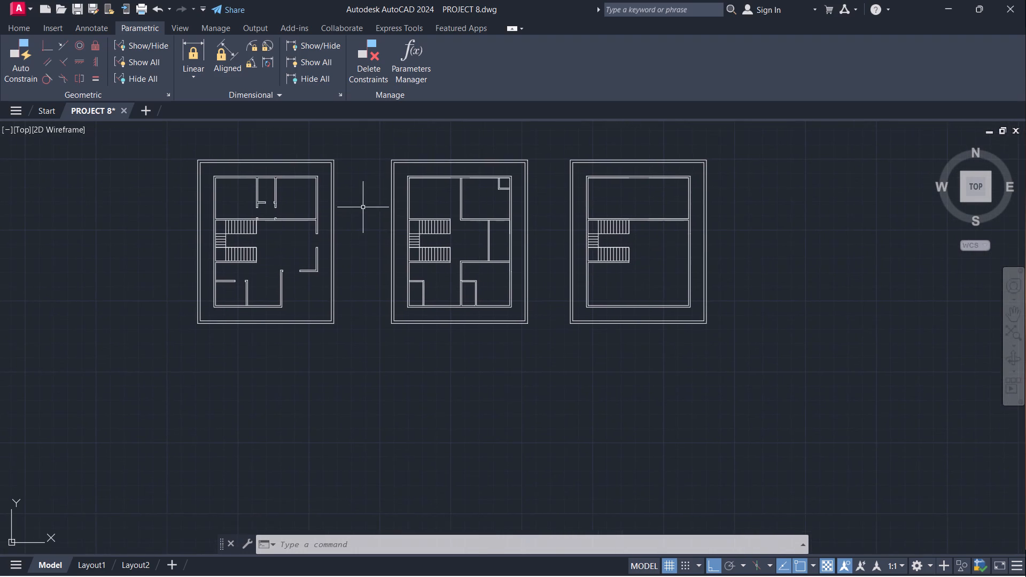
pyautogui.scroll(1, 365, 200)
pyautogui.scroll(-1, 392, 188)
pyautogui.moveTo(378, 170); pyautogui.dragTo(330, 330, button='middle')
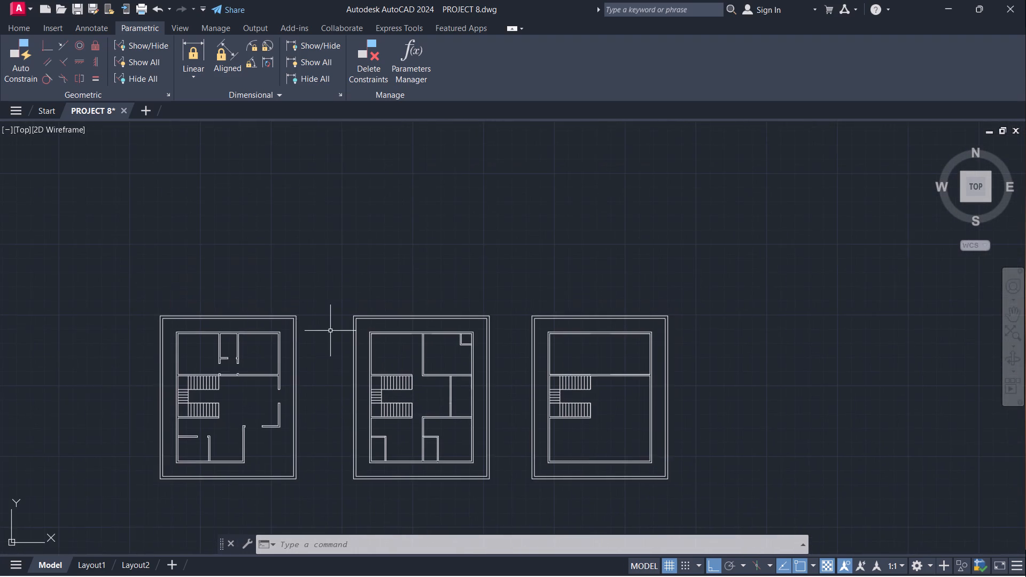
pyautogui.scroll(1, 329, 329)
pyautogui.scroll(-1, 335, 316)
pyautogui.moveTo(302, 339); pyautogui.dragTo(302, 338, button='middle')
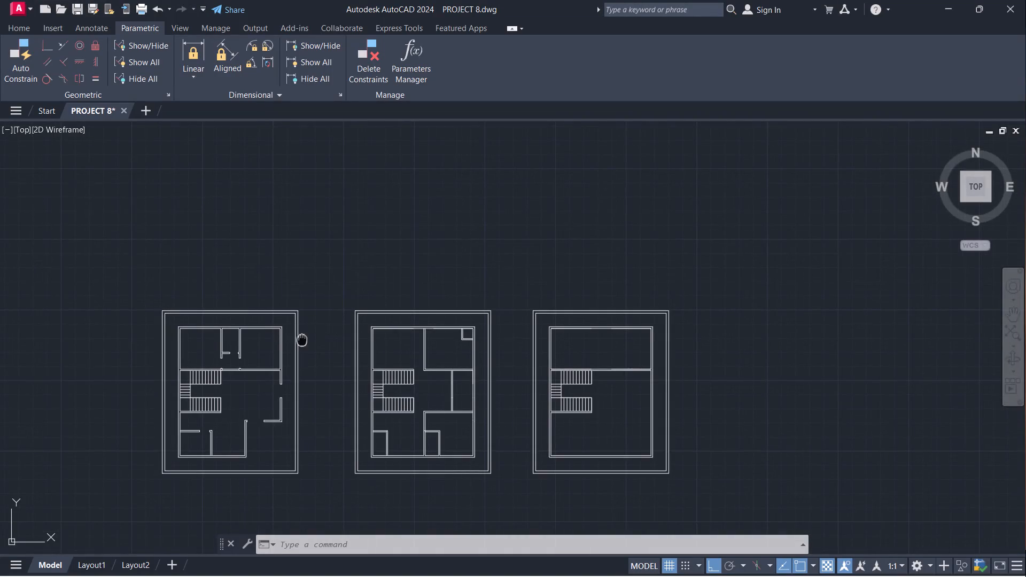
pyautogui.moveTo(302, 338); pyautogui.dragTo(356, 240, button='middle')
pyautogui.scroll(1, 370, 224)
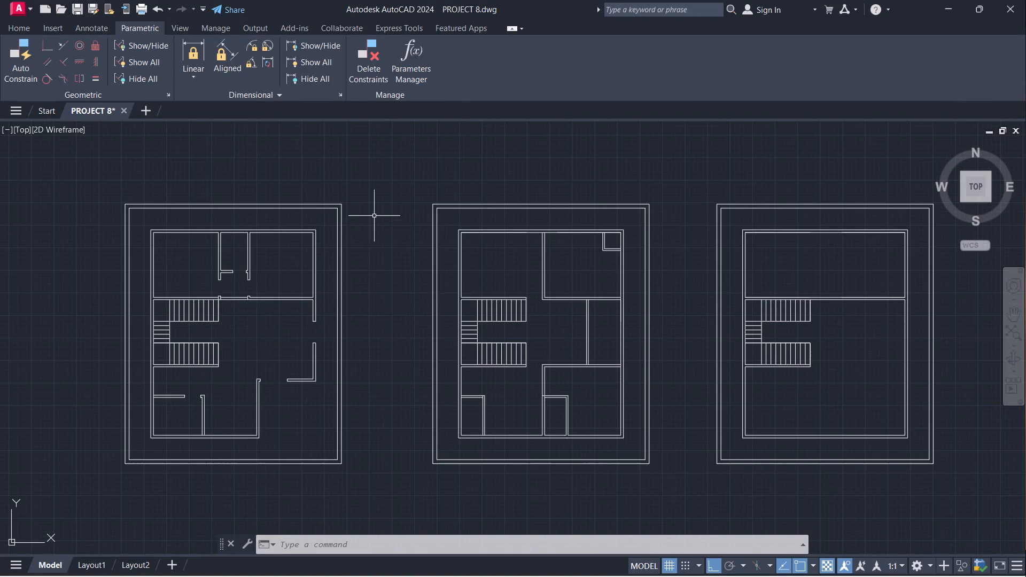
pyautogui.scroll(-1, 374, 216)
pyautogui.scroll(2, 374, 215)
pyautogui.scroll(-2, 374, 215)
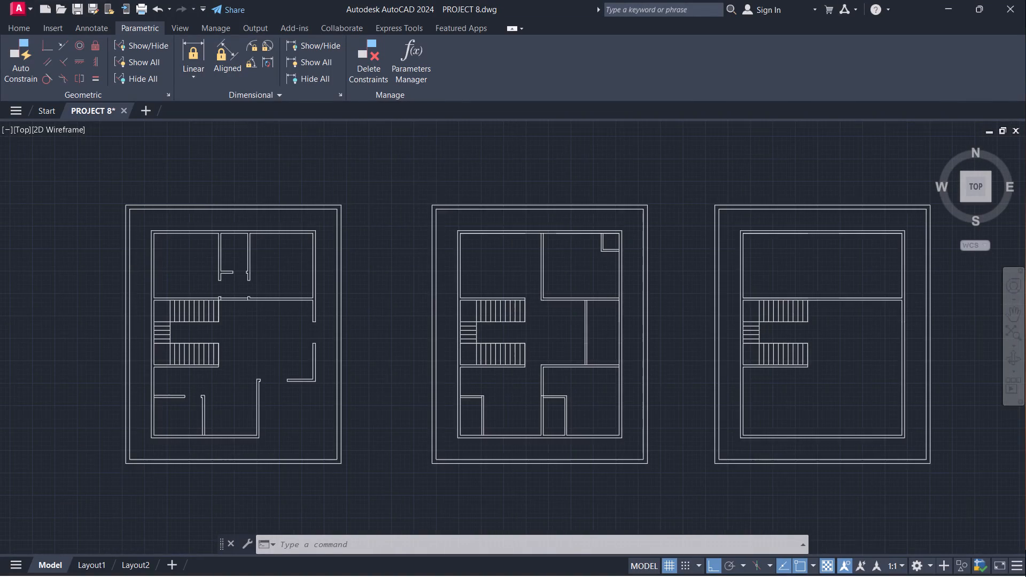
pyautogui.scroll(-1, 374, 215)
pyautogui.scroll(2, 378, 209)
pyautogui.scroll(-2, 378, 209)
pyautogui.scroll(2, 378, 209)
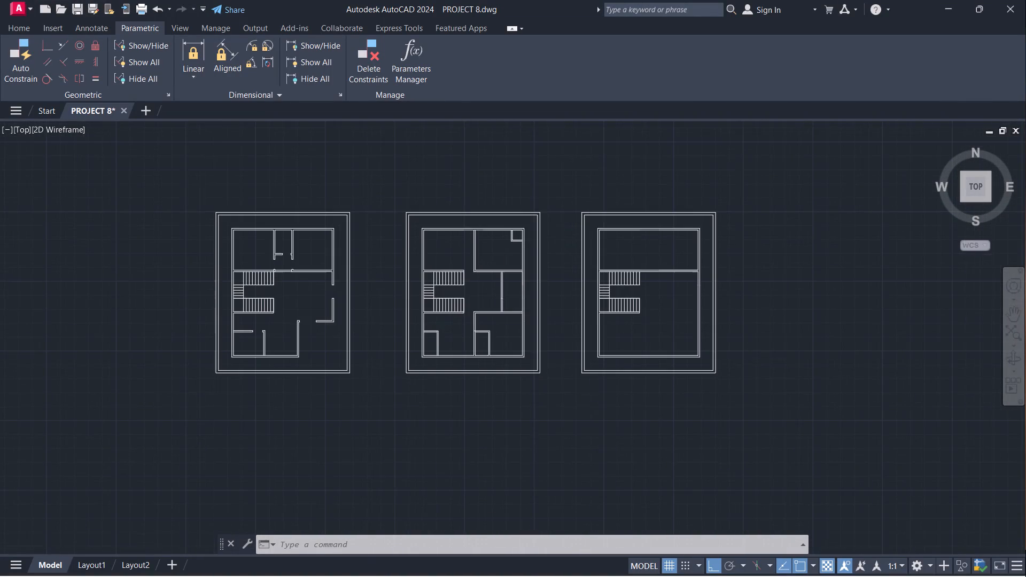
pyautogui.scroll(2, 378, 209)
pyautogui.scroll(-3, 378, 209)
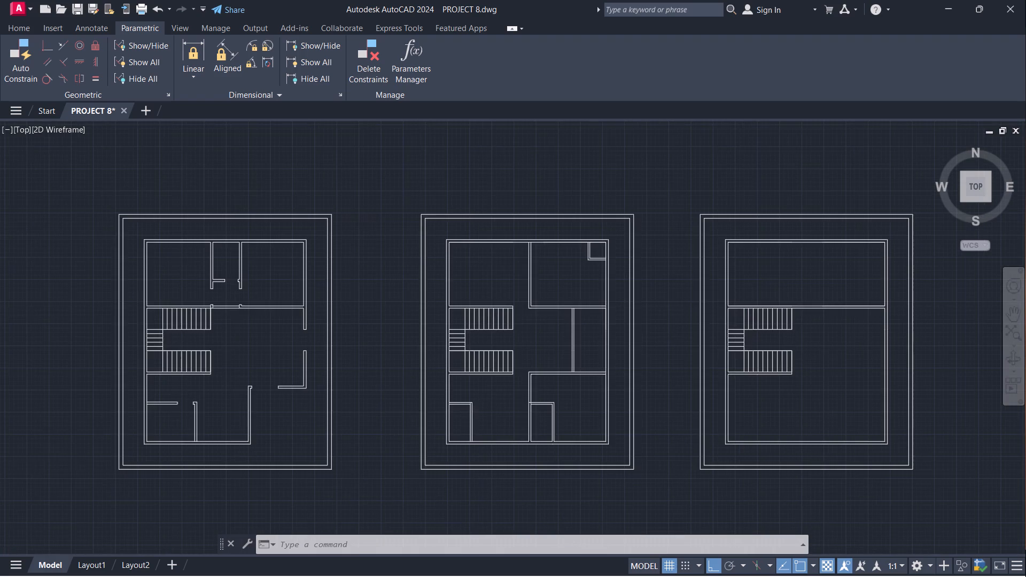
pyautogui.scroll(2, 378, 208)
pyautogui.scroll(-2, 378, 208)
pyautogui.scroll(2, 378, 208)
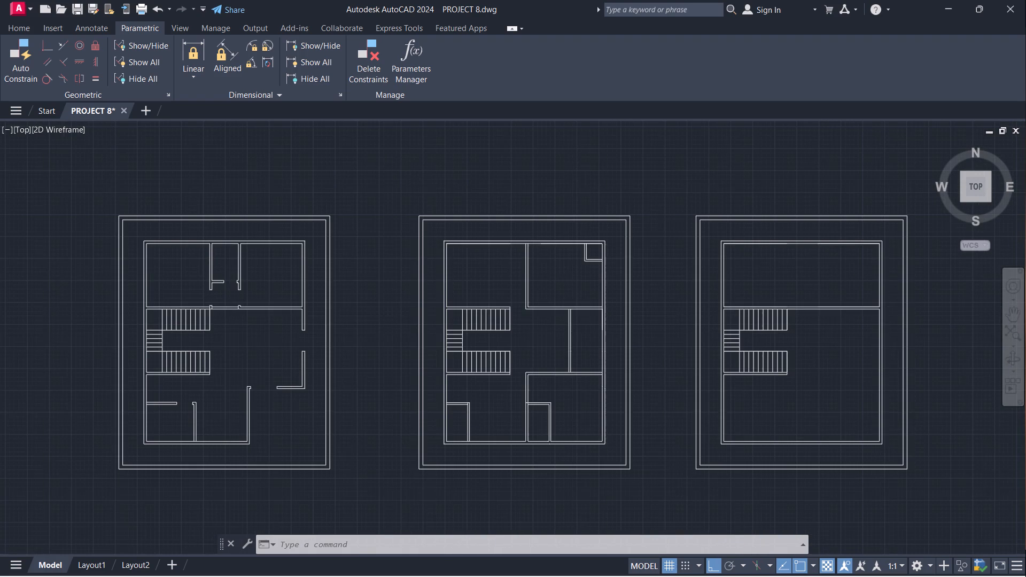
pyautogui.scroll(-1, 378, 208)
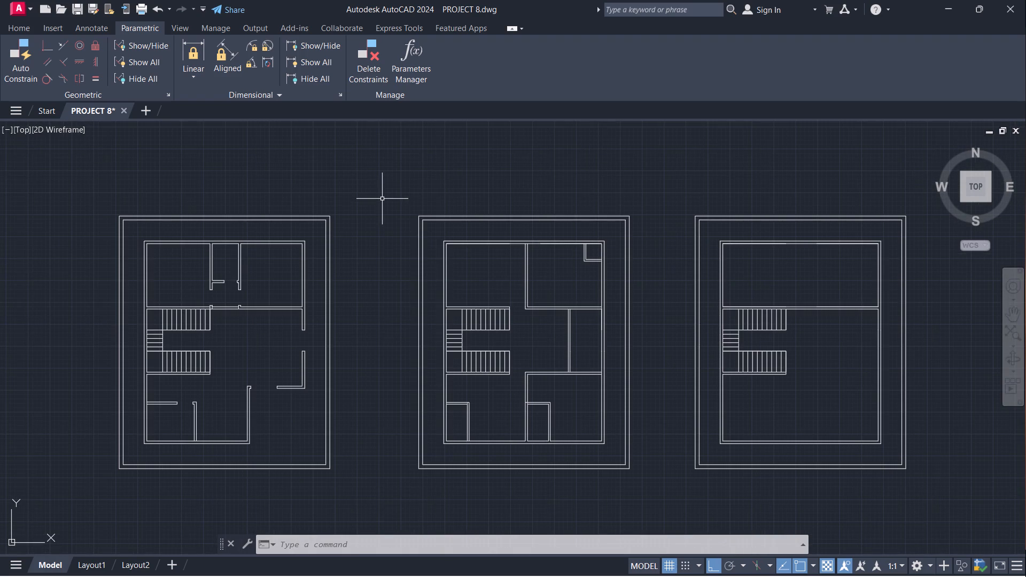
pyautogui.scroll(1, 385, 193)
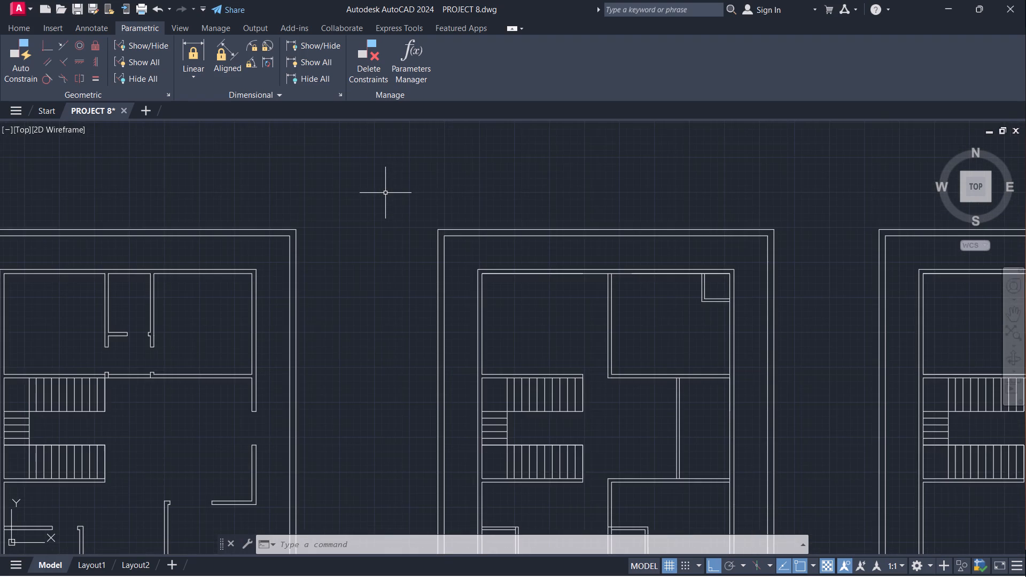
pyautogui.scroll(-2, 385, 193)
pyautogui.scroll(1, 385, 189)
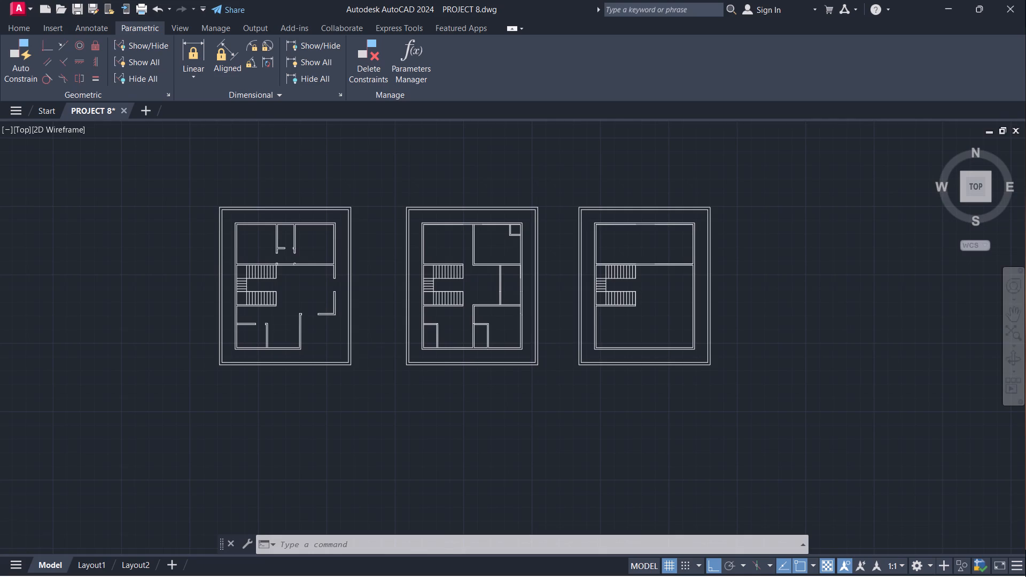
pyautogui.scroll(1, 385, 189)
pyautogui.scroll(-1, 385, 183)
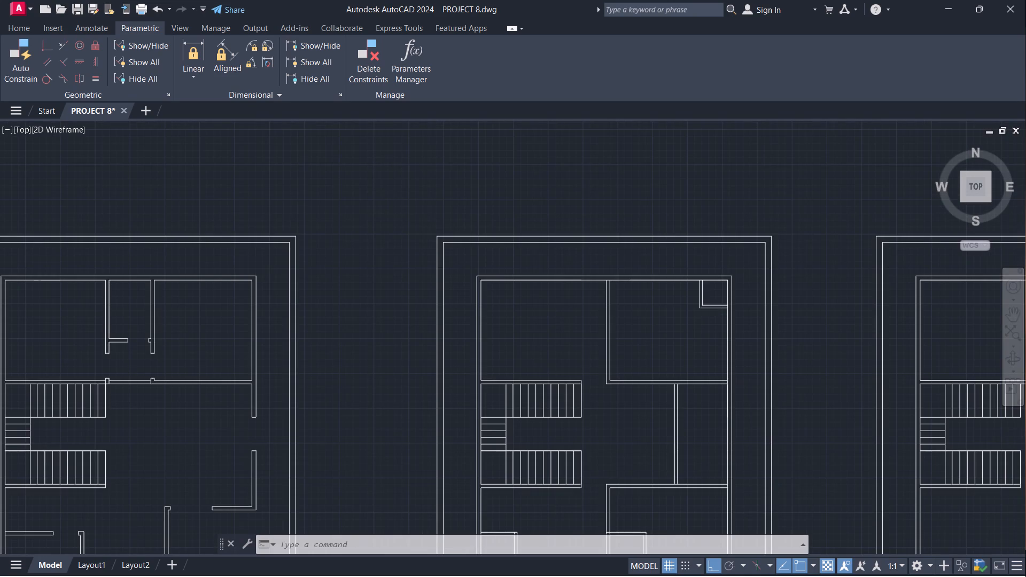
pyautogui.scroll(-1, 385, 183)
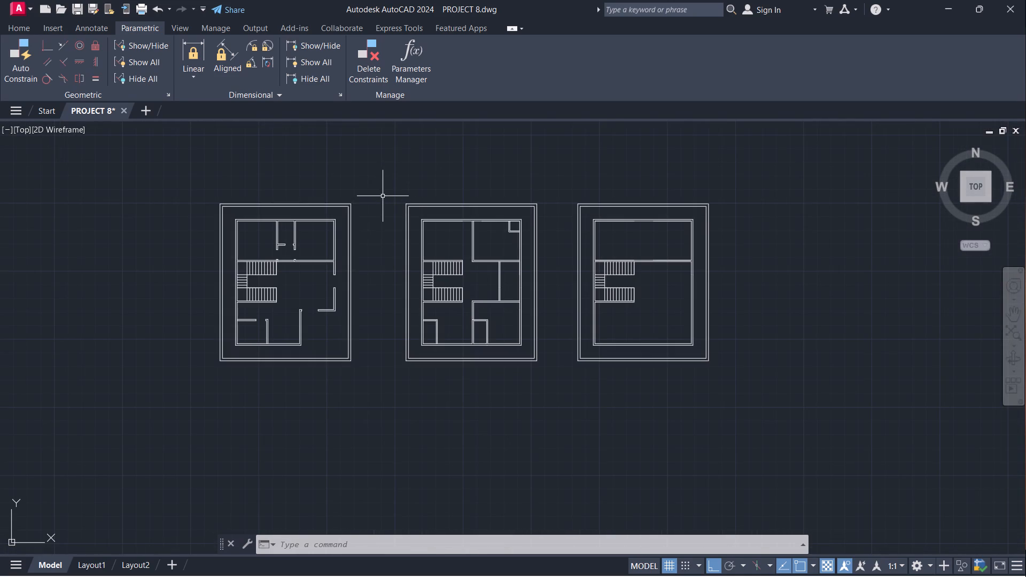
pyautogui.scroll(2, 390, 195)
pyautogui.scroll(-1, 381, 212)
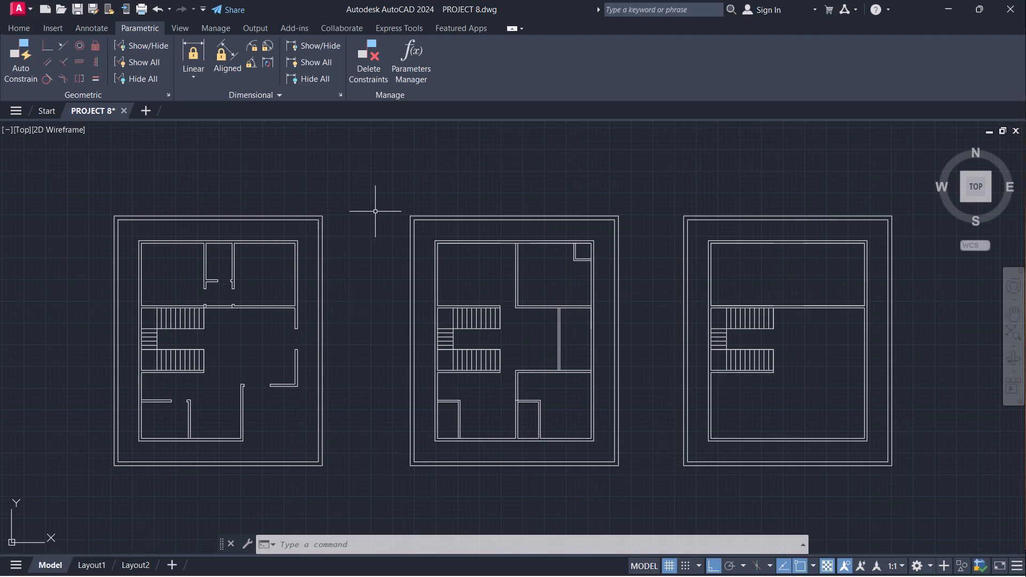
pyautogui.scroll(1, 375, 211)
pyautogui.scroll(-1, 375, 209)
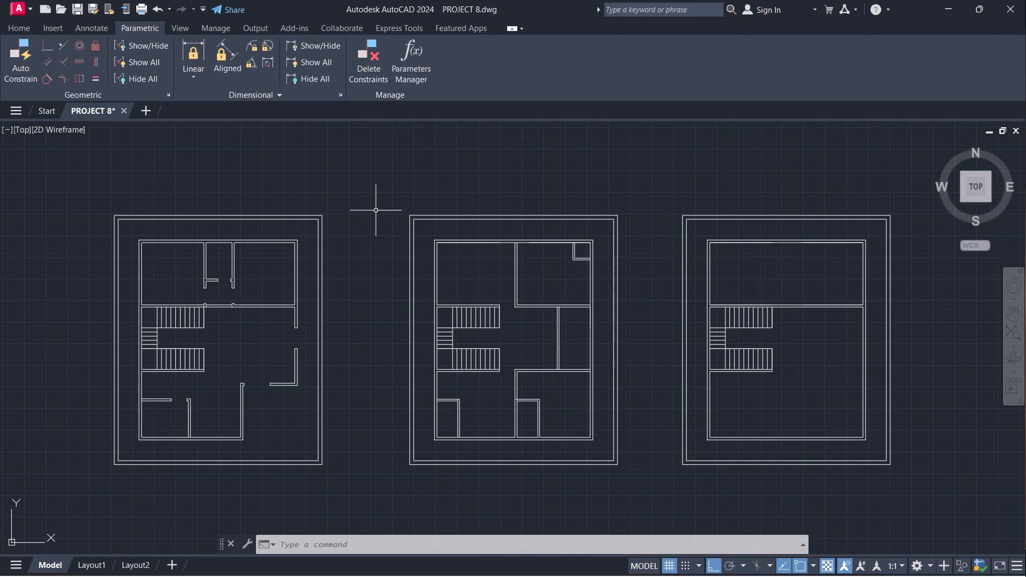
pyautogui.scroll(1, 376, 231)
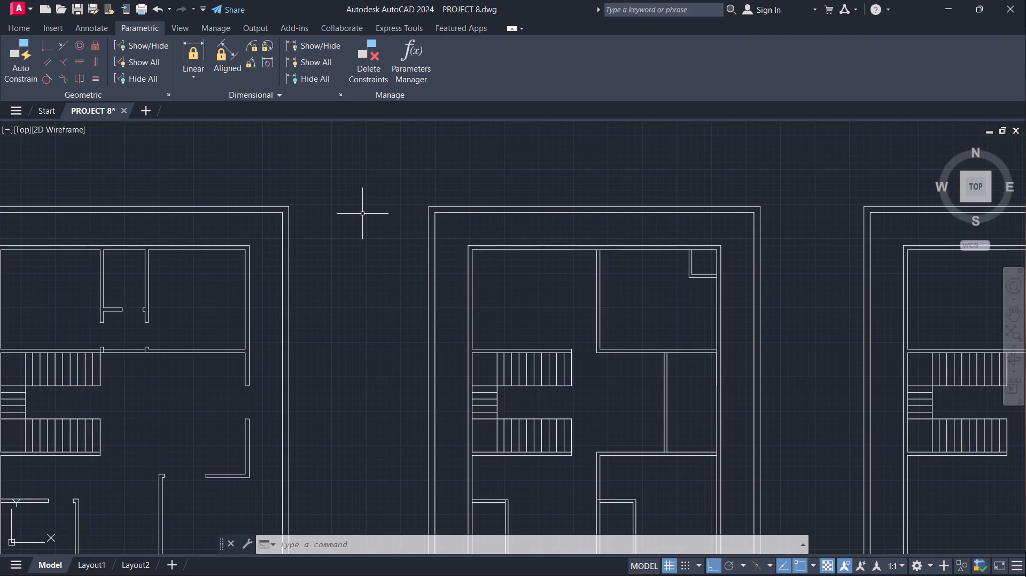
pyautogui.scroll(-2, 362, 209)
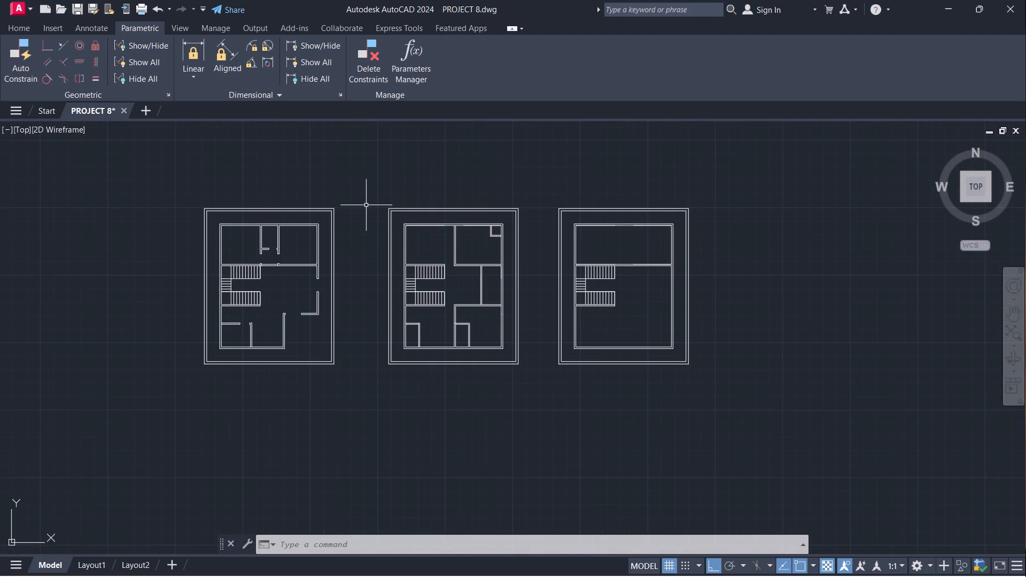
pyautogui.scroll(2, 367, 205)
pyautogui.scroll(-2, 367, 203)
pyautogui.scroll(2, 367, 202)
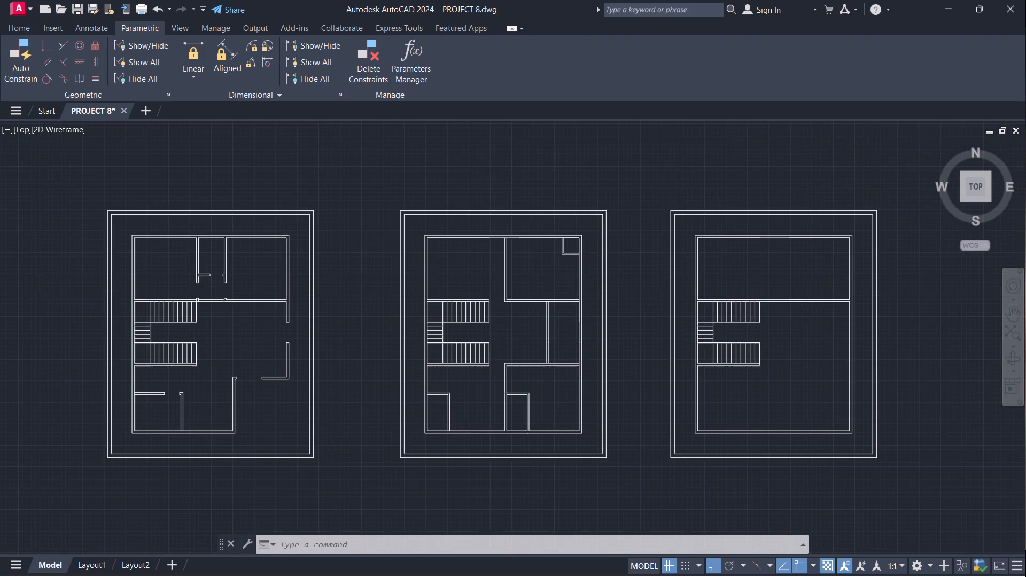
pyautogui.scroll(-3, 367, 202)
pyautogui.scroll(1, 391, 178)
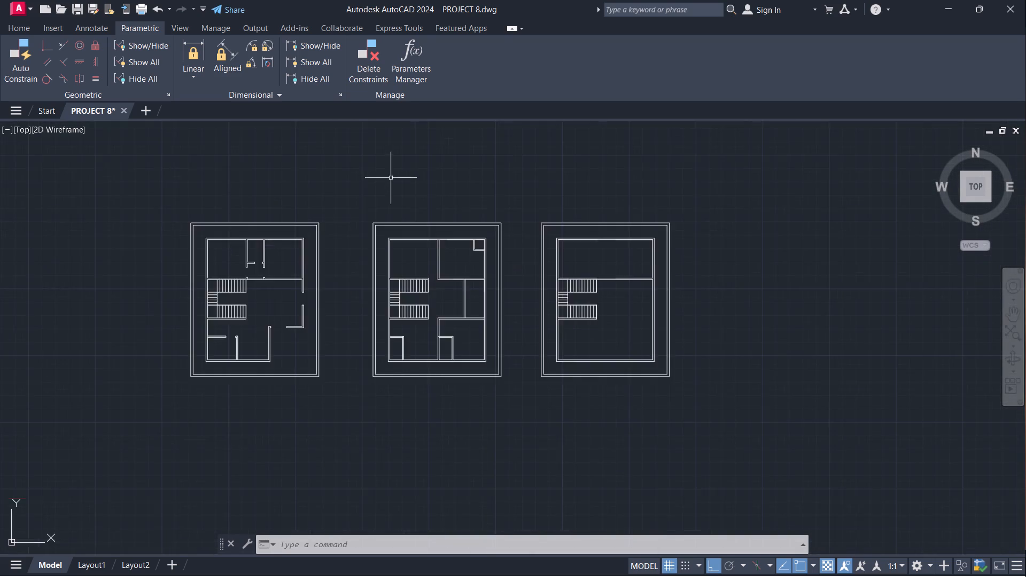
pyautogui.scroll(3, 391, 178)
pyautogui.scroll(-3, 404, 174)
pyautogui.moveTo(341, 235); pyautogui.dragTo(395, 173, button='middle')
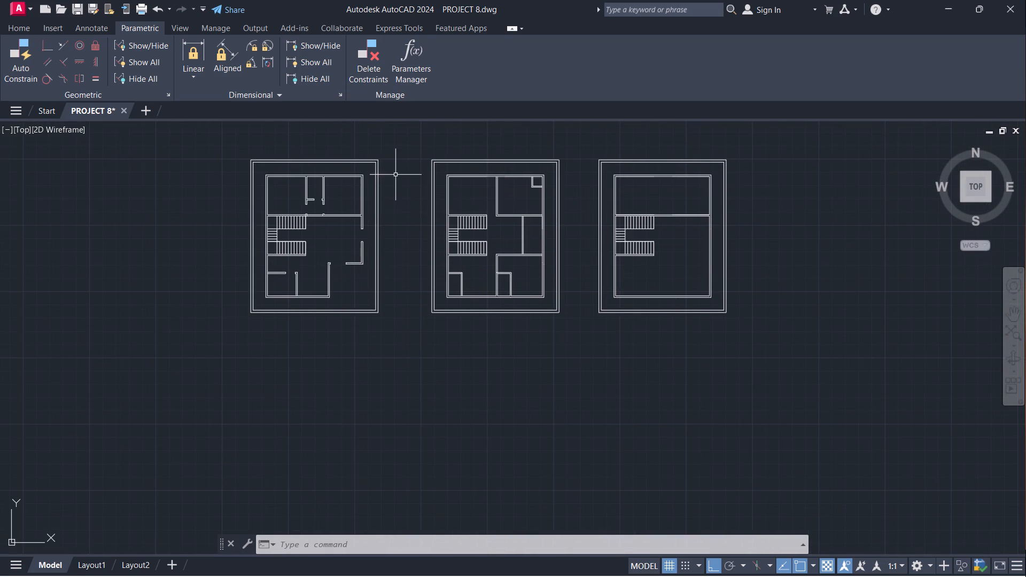
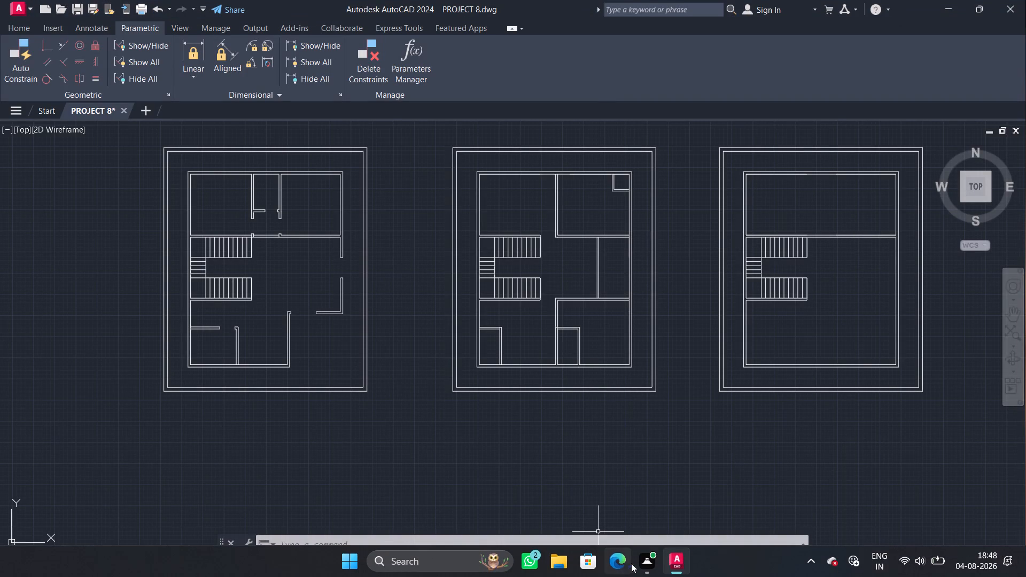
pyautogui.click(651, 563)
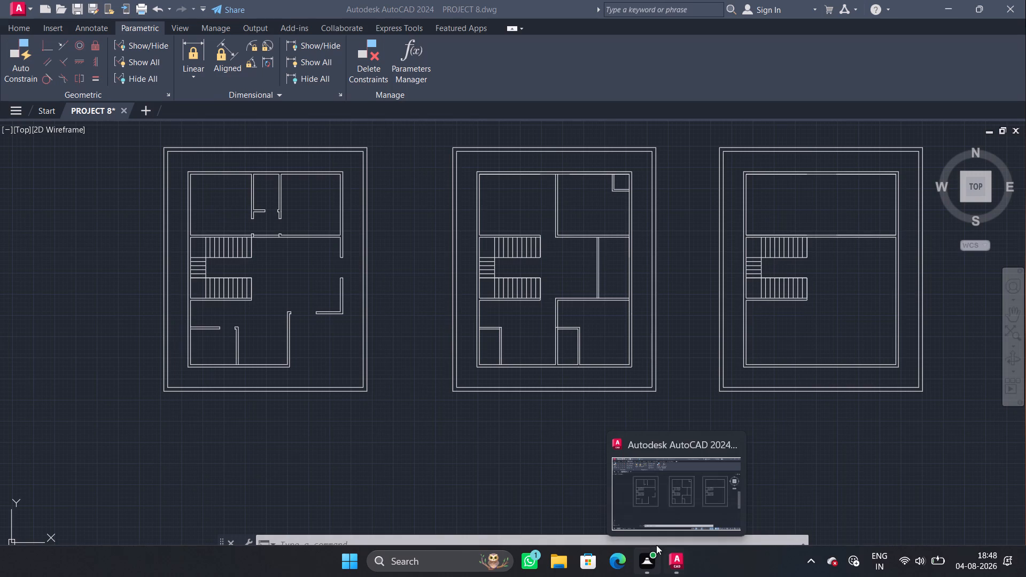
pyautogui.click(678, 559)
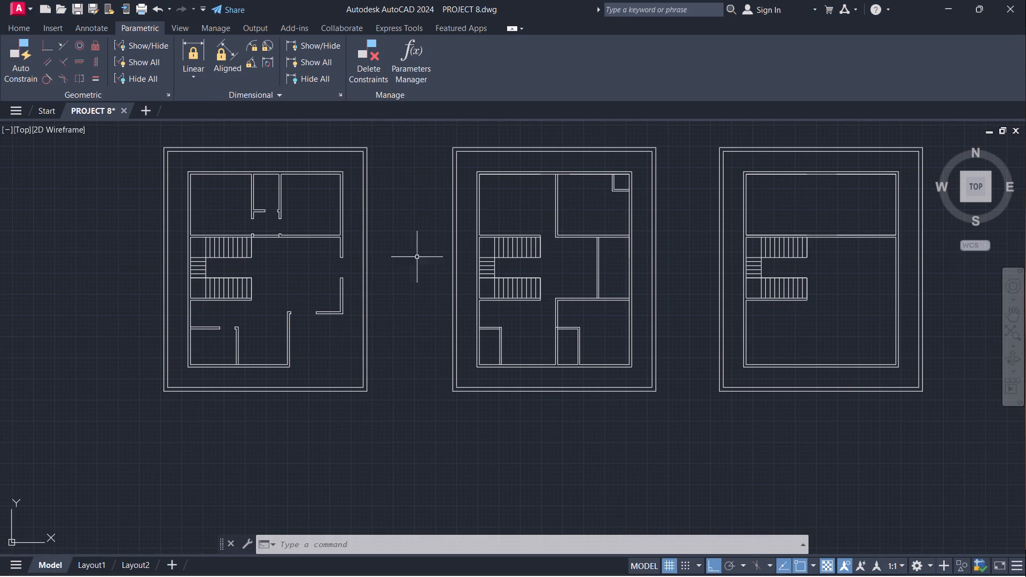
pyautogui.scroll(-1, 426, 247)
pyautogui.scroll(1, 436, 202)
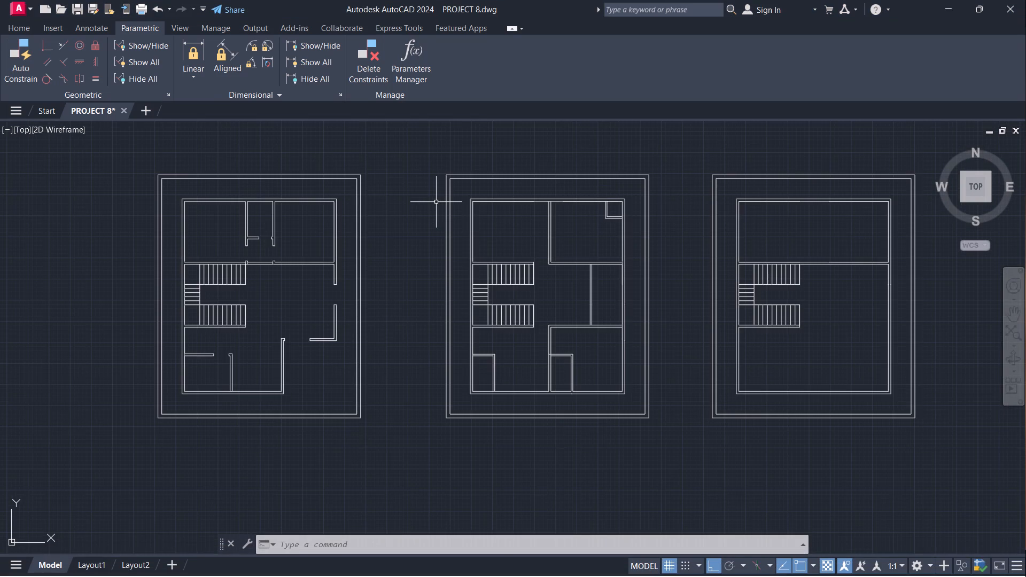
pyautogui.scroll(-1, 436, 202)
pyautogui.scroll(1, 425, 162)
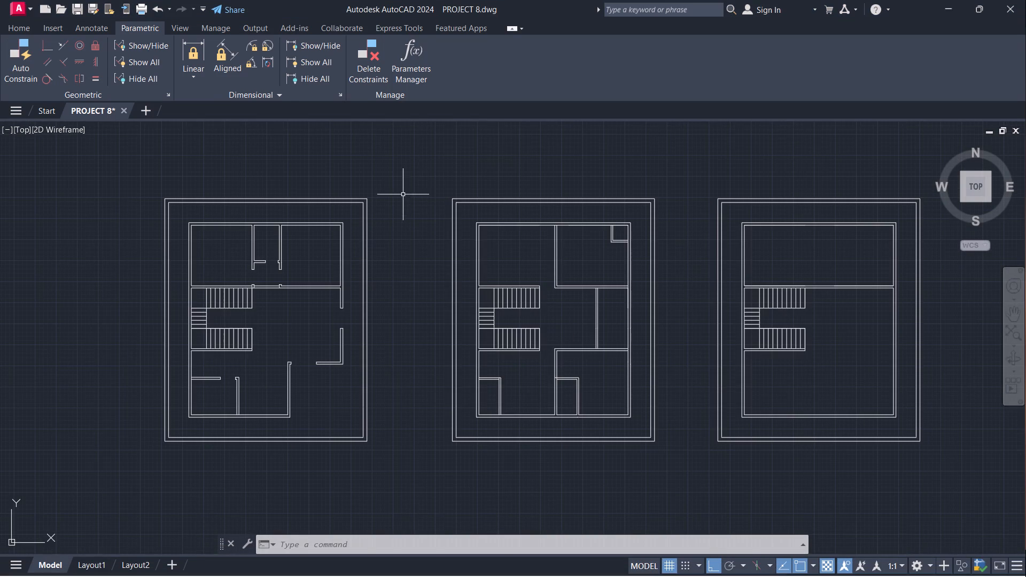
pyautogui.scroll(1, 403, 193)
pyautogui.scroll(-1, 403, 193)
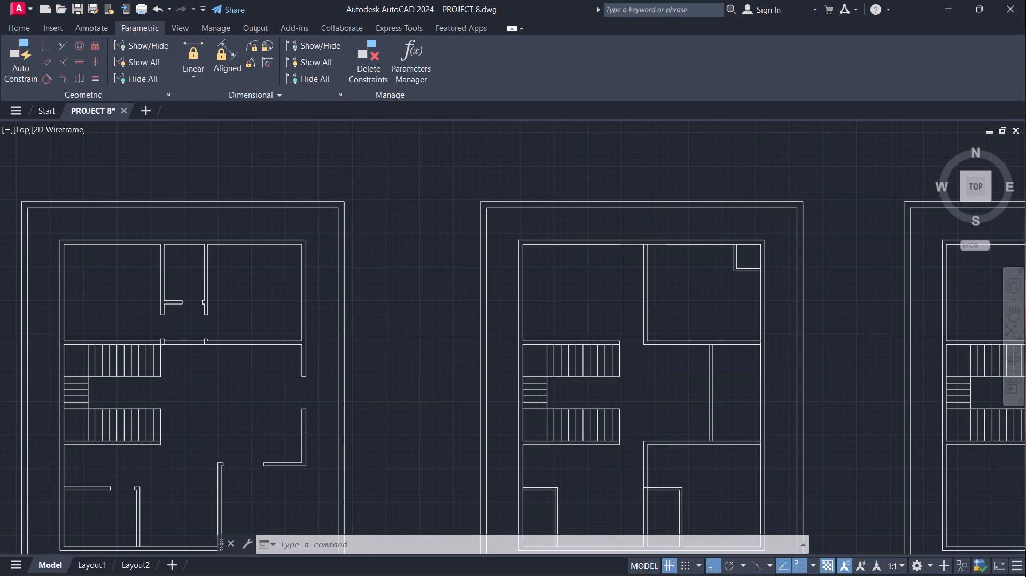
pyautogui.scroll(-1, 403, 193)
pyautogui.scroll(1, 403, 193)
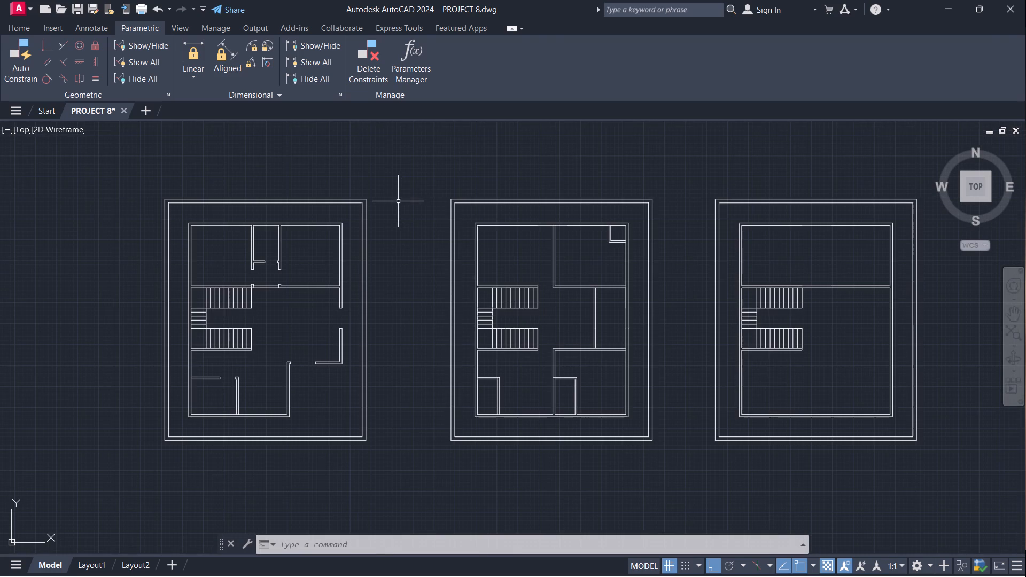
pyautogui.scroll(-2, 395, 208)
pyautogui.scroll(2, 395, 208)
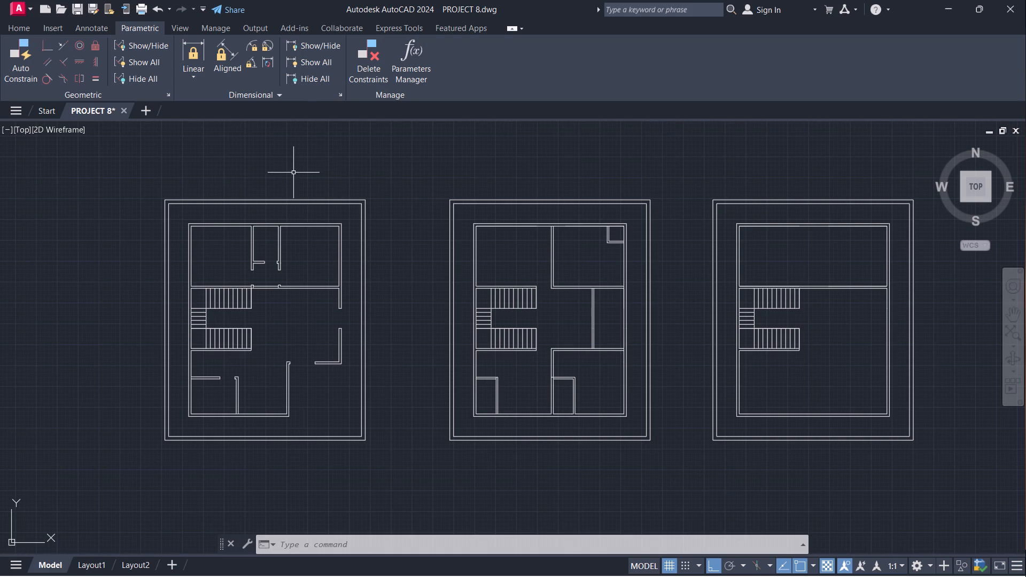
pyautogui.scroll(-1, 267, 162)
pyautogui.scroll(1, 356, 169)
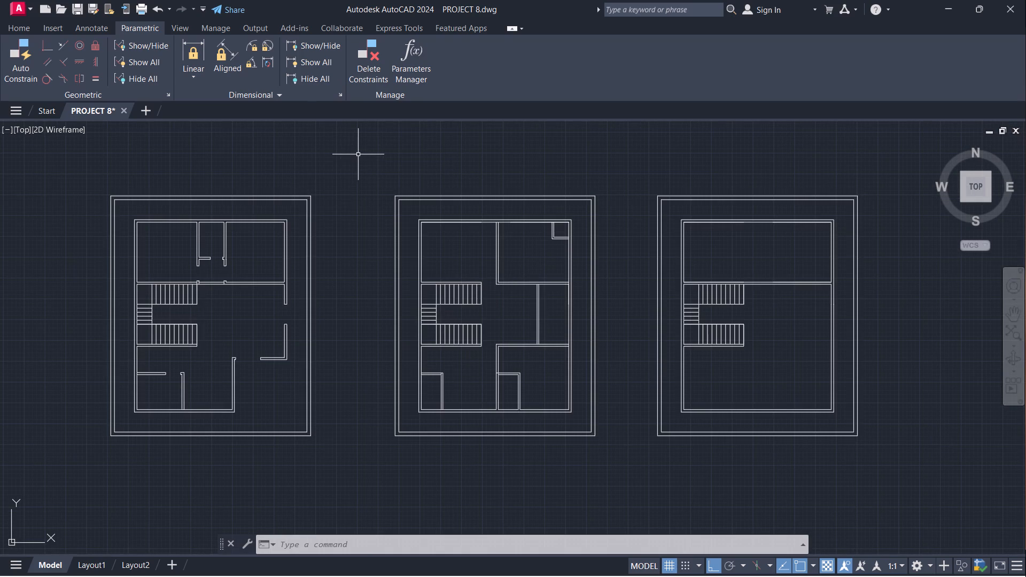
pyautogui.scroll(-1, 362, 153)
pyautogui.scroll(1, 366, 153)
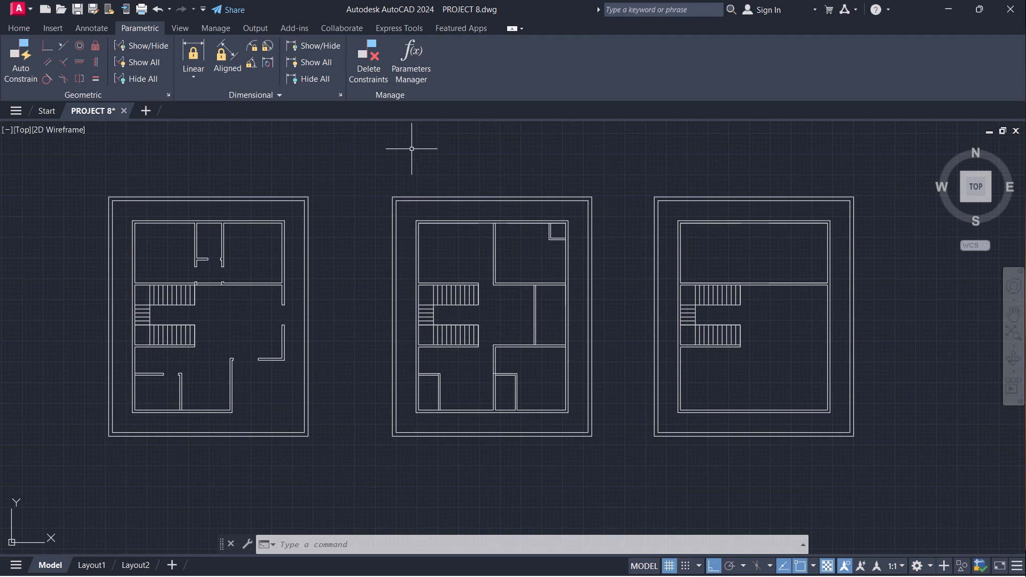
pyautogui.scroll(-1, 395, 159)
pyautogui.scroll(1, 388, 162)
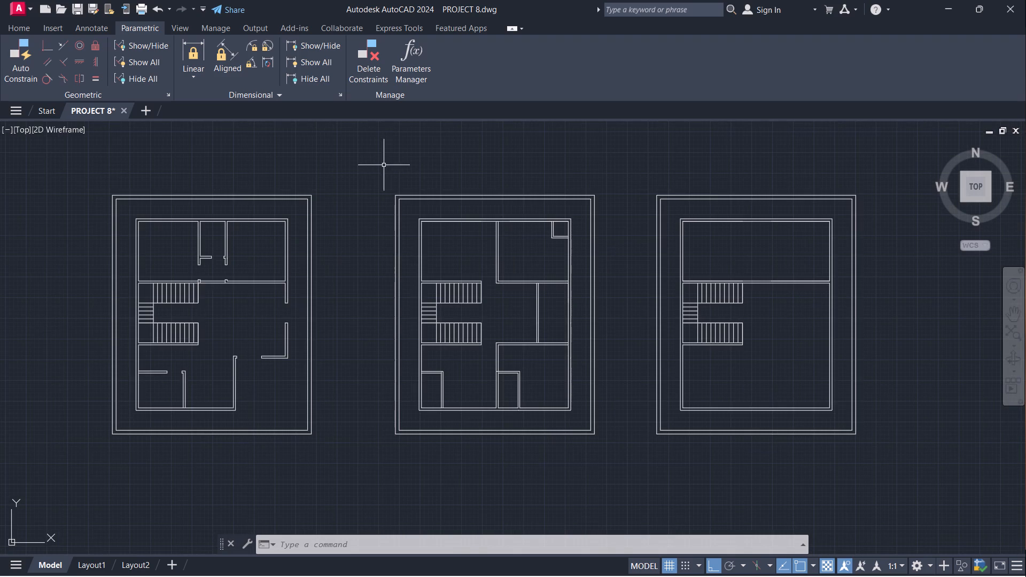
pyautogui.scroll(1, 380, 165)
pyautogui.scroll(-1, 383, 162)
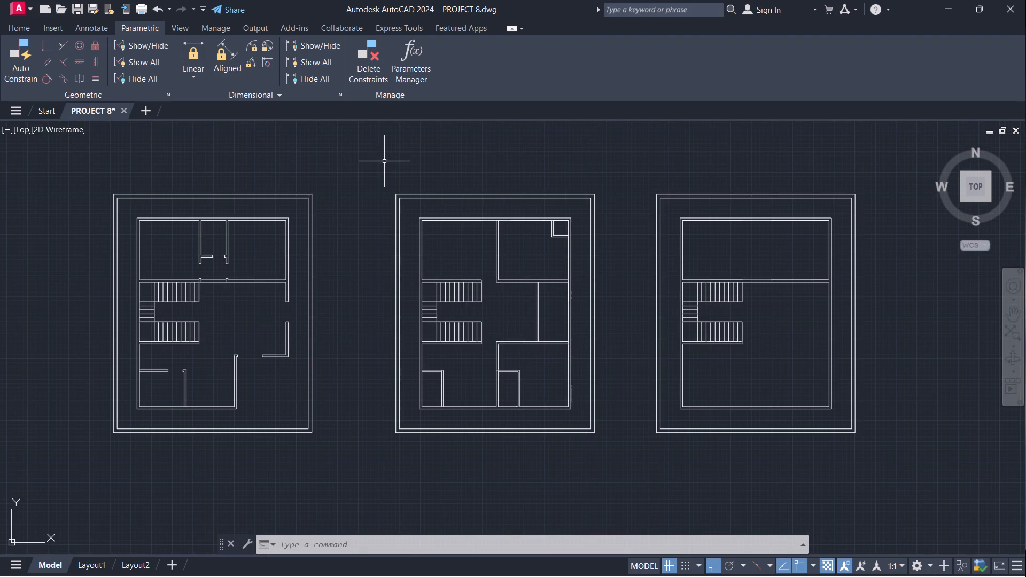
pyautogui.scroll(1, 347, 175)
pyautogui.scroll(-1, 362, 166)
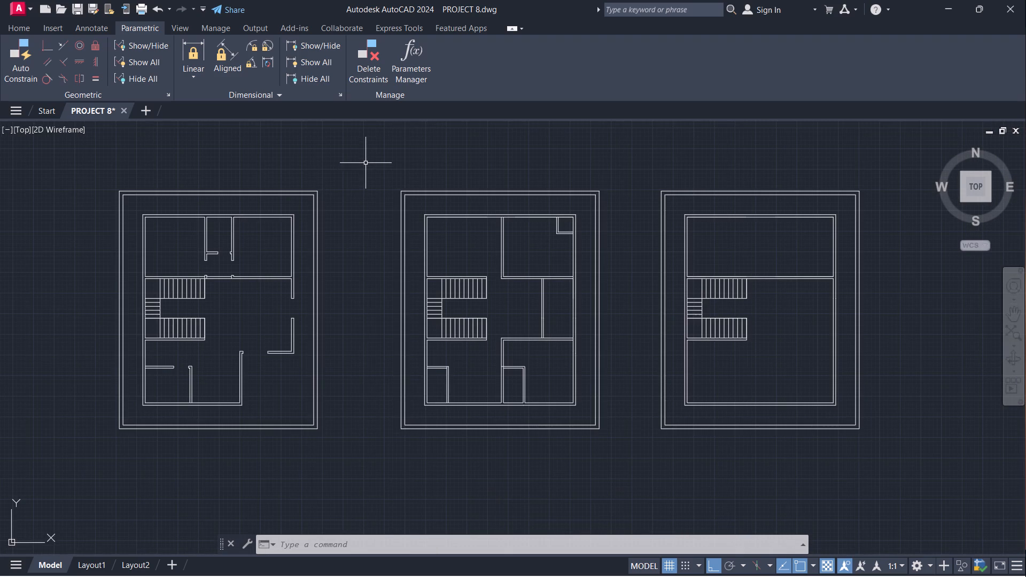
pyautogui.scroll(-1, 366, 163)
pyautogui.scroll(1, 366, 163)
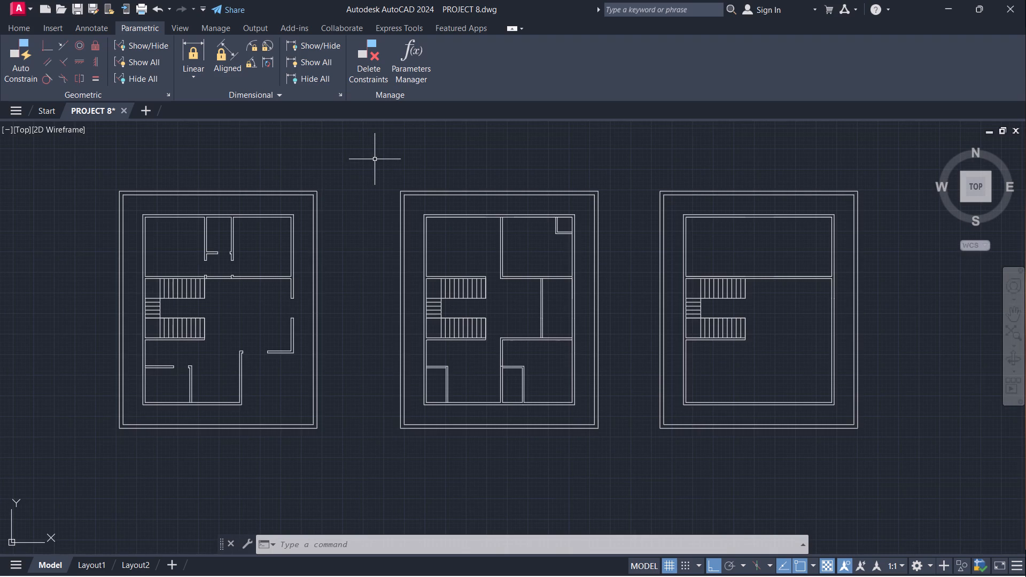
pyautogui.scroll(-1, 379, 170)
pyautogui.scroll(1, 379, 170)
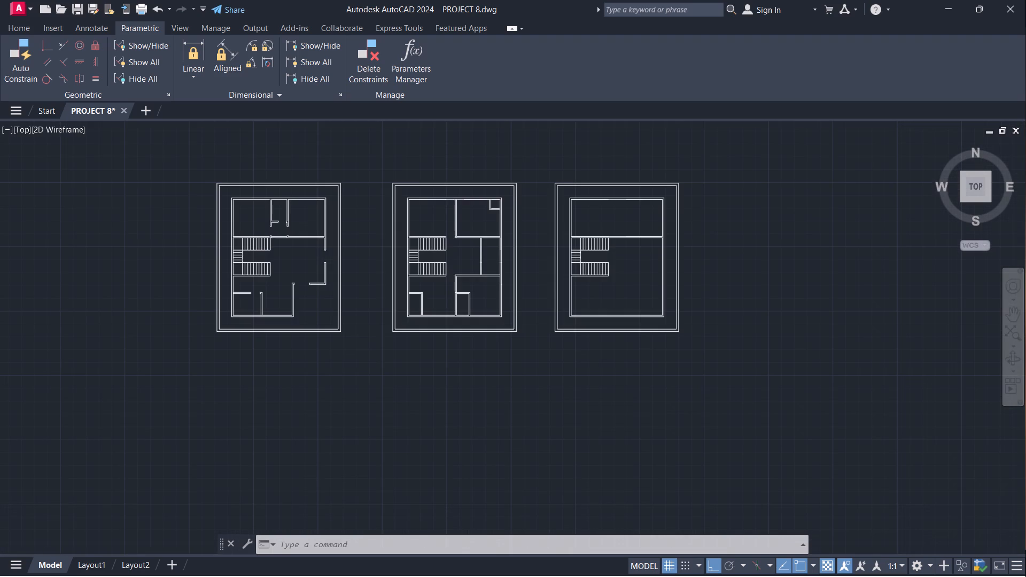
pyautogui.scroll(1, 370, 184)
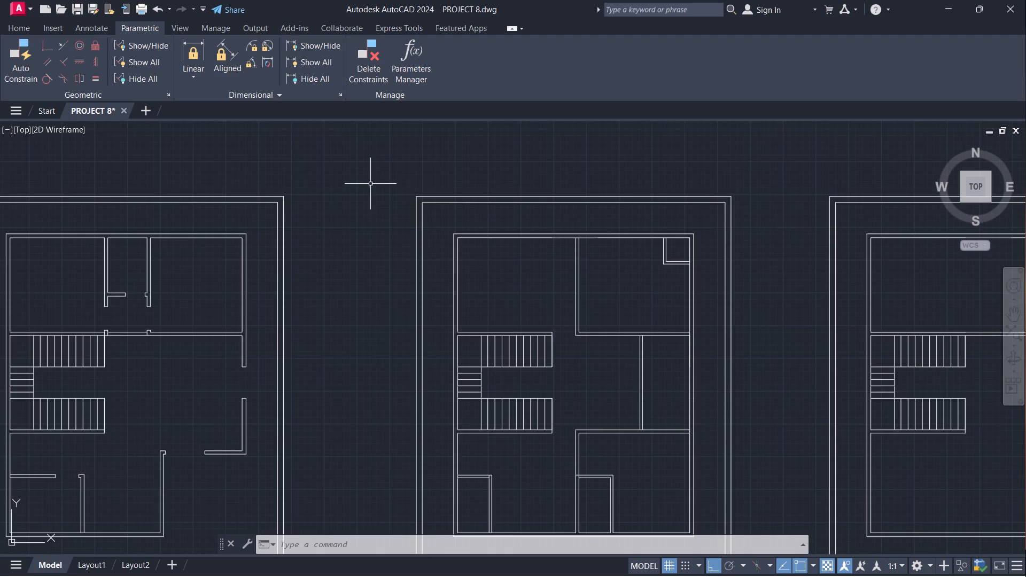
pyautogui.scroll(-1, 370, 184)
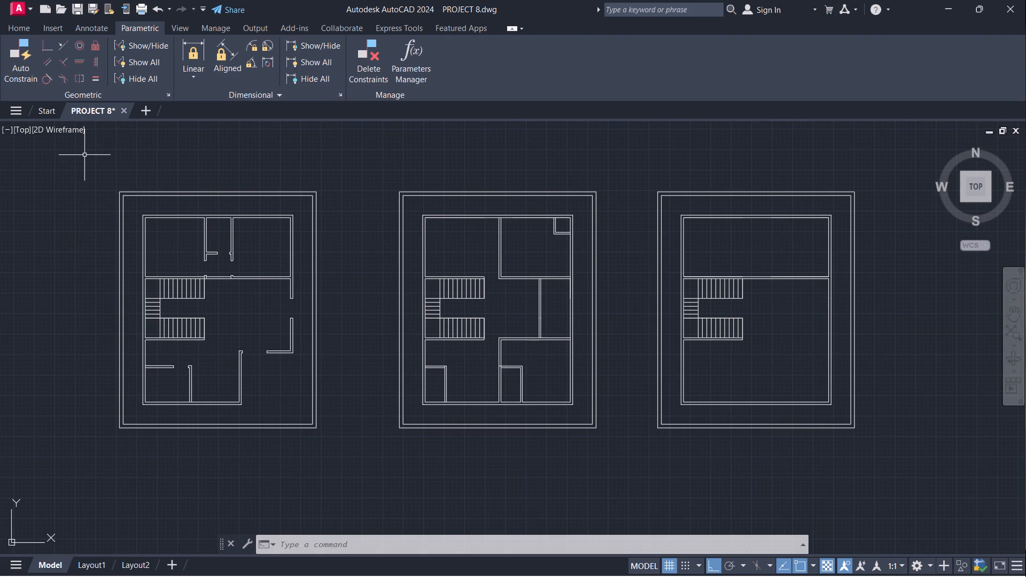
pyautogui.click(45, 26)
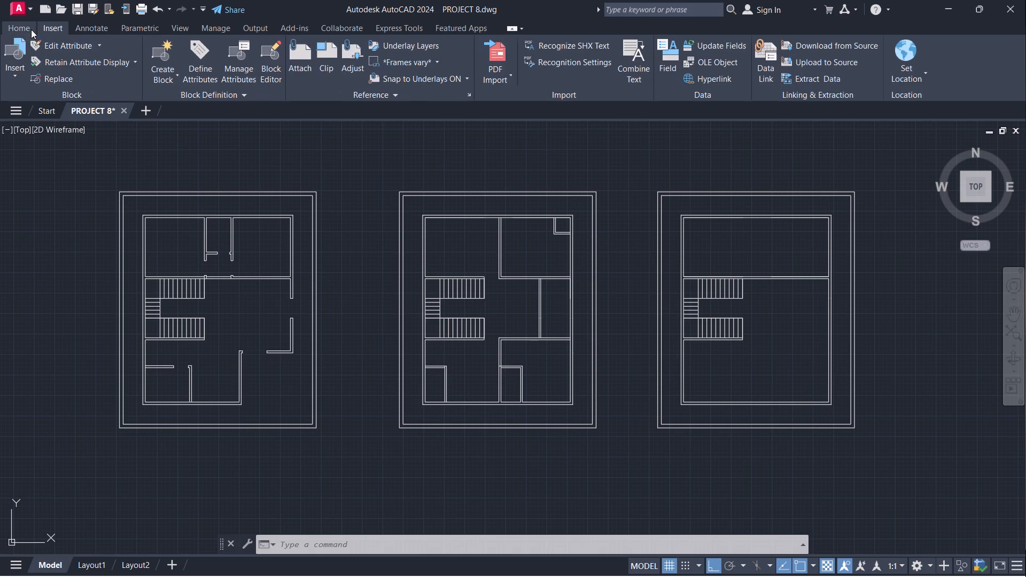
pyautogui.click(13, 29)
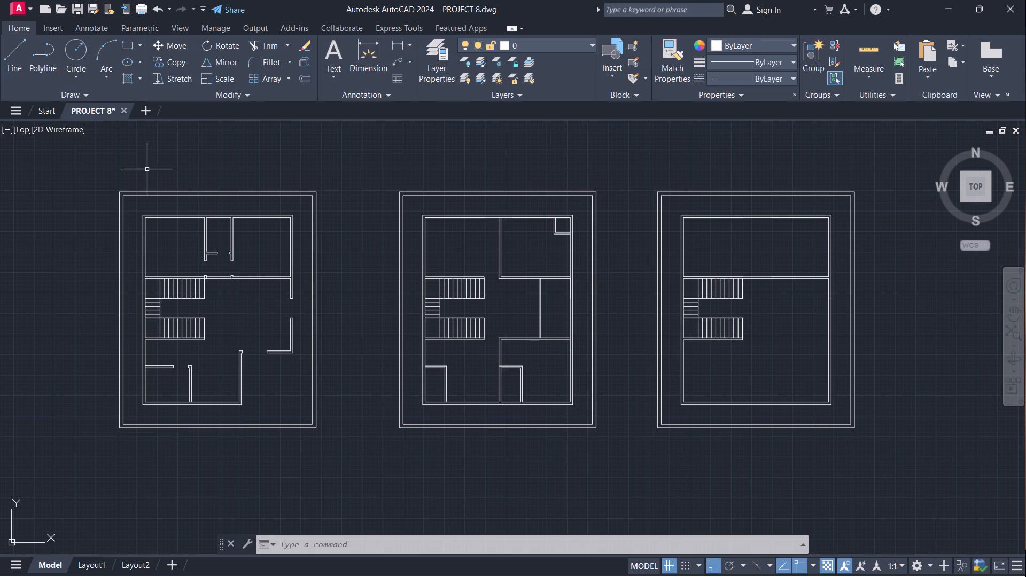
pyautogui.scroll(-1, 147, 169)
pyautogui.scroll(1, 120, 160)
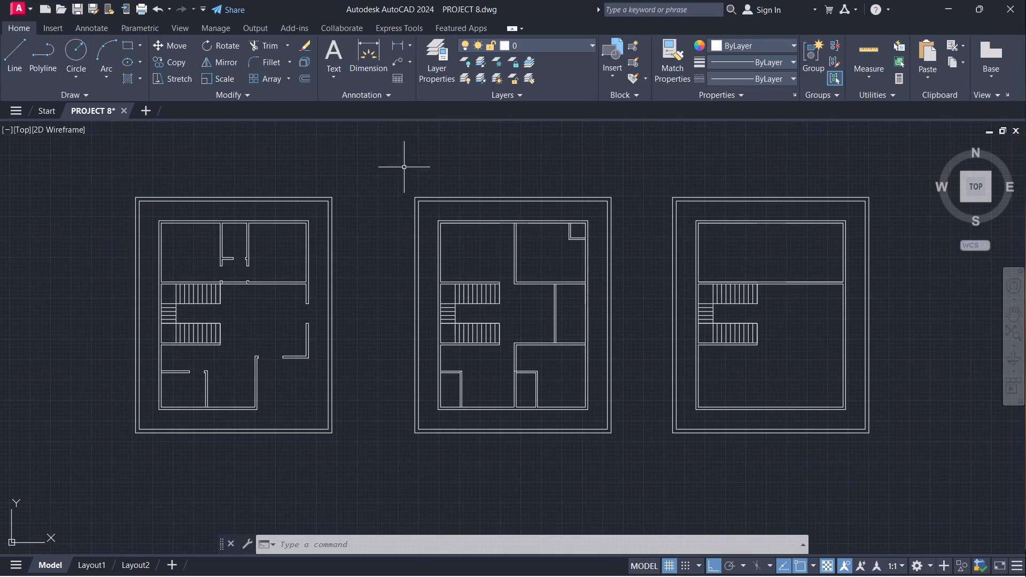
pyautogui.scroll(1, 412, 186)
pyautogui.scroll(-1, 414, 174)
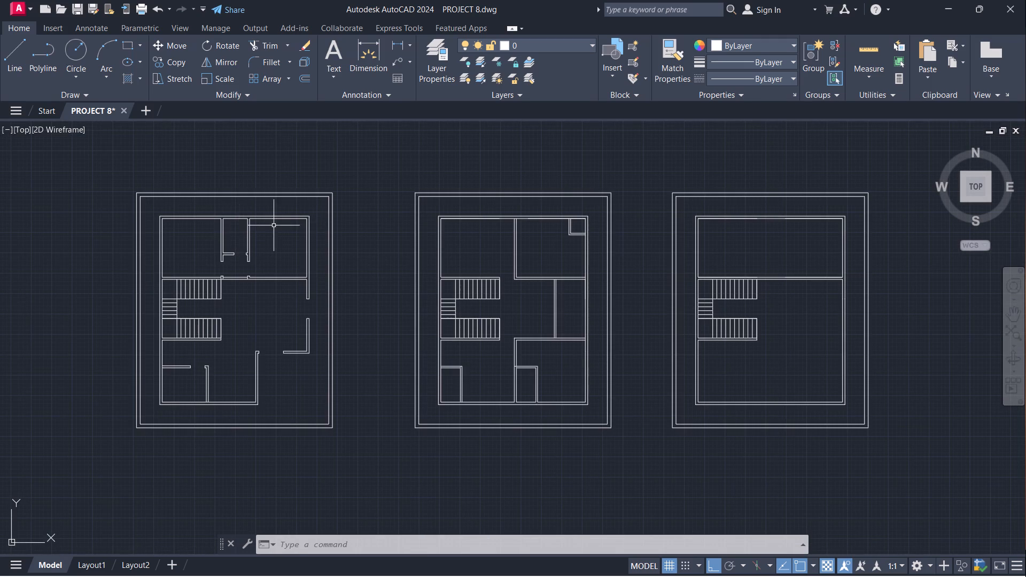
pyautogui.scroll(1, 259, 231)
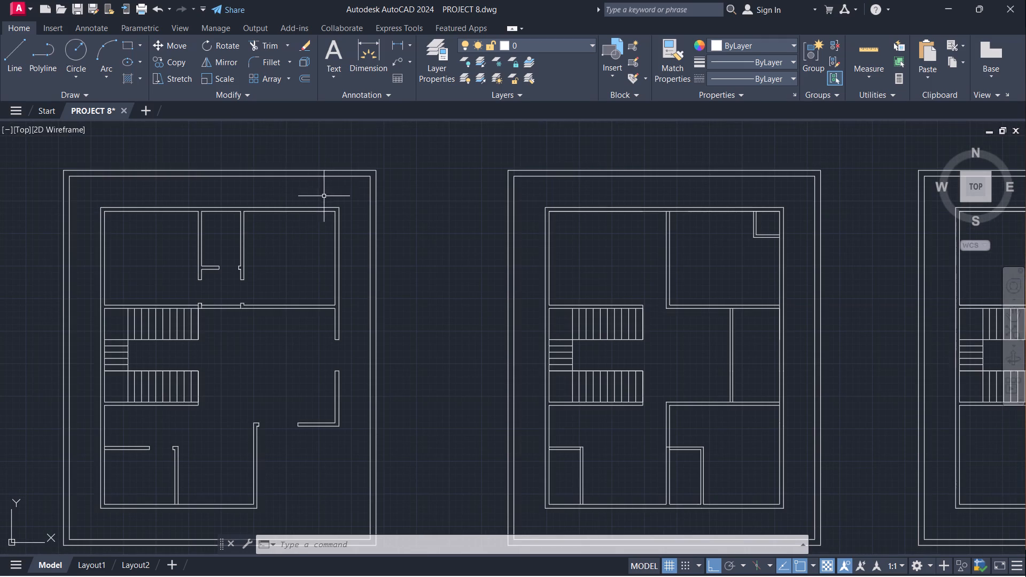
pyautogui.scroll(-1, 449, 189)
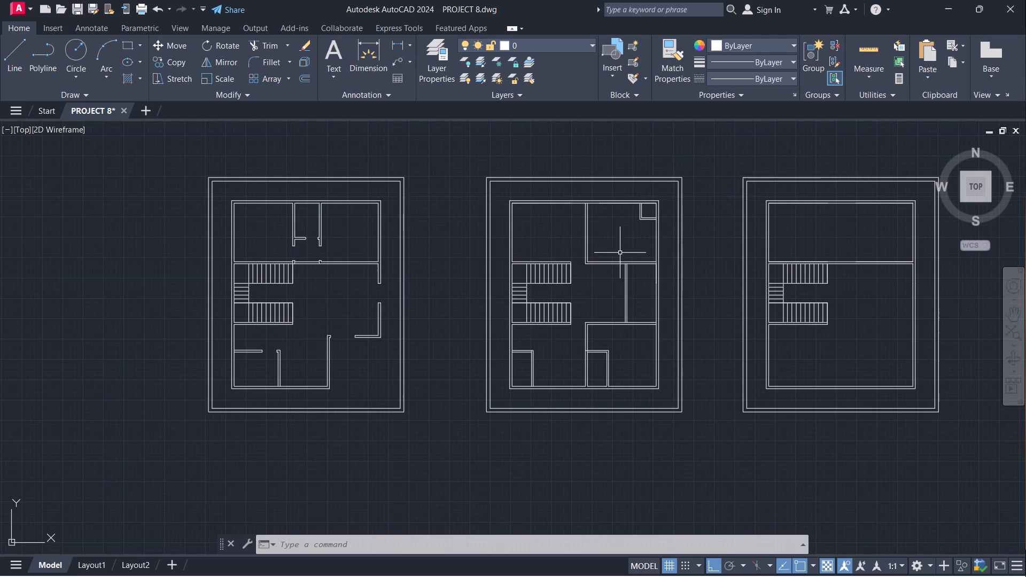
# Erase the four wall lines enclosing the small corner space in the middle plan's upper-right room.
pyautogui.scroll(1, 620, 253)
pyautogui.moveTo(640, 207); pyautogui.dragTo(569, 240, button='middle')
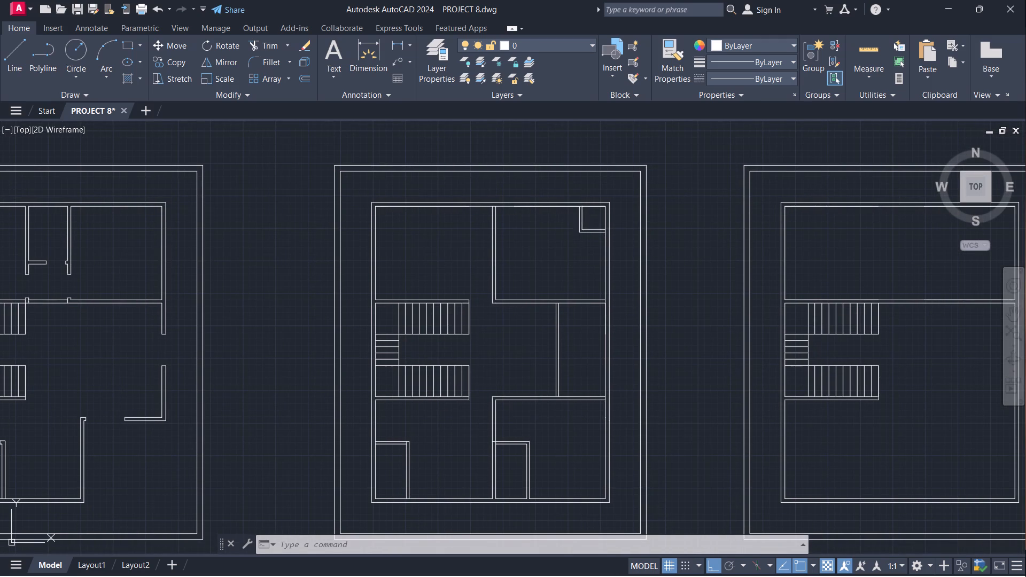
pyautogui.click(583, 217)
pyautogui.click(578, 220)
pyautogui.click(596, 228)
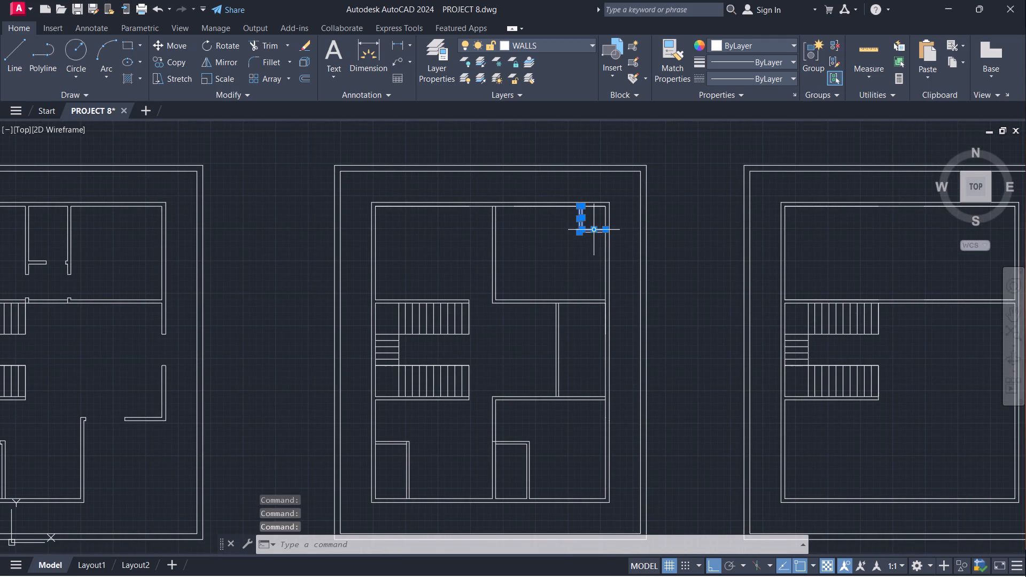
pyautogui.scroll(3, 595, 229)
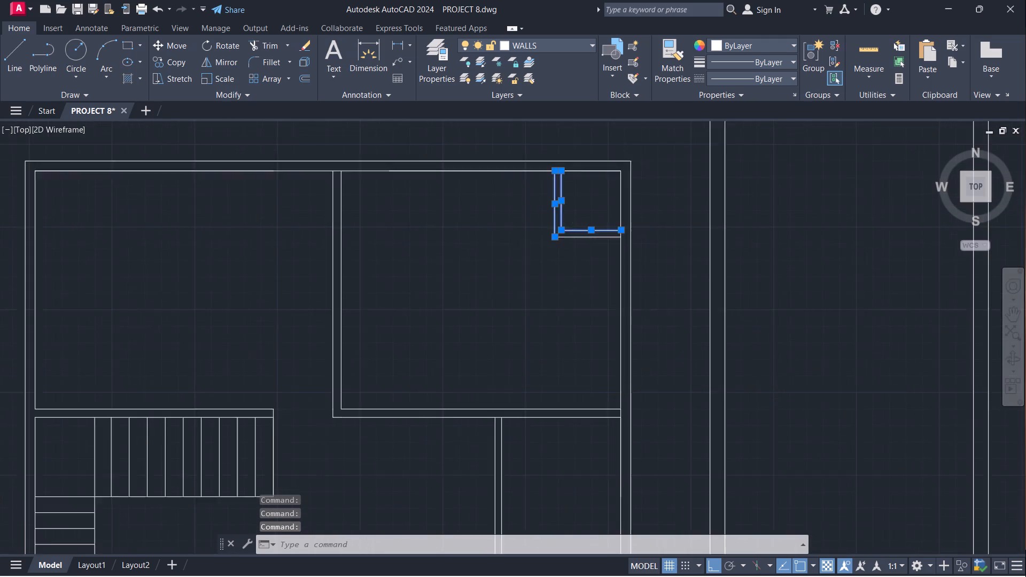
pyautogui.click(569, 241)
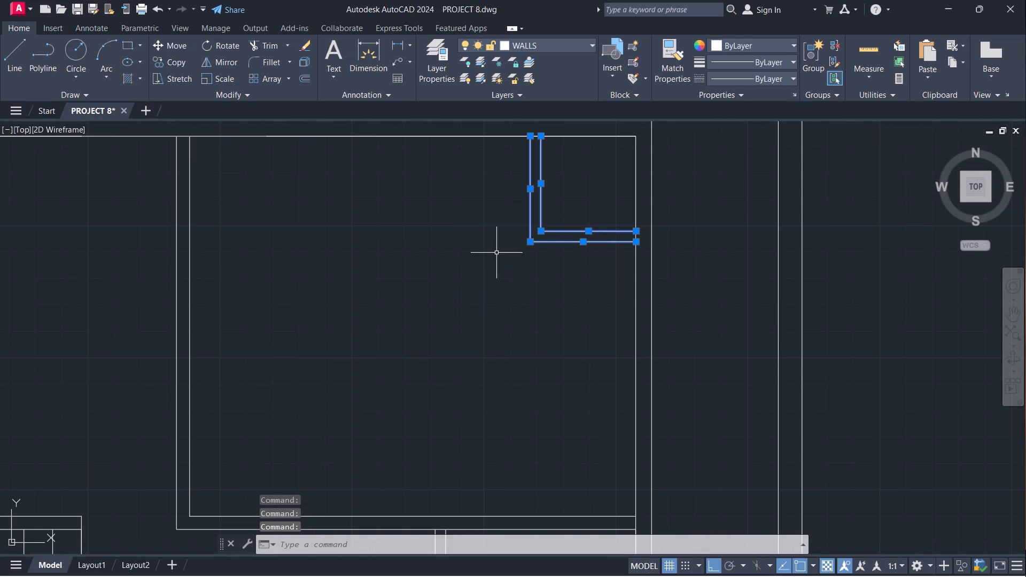
pyautogui.press('e')
pyautogui.press('Return')
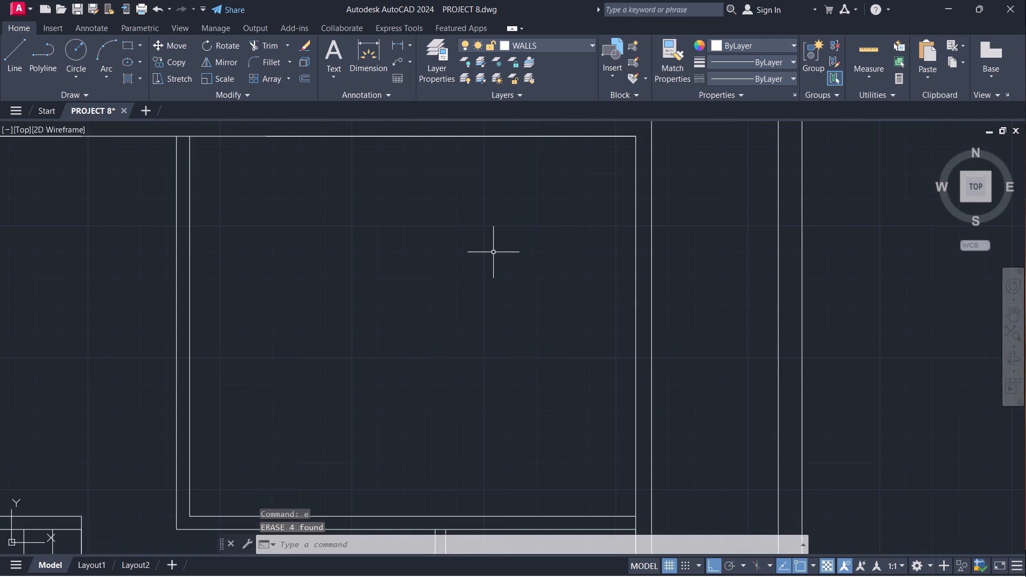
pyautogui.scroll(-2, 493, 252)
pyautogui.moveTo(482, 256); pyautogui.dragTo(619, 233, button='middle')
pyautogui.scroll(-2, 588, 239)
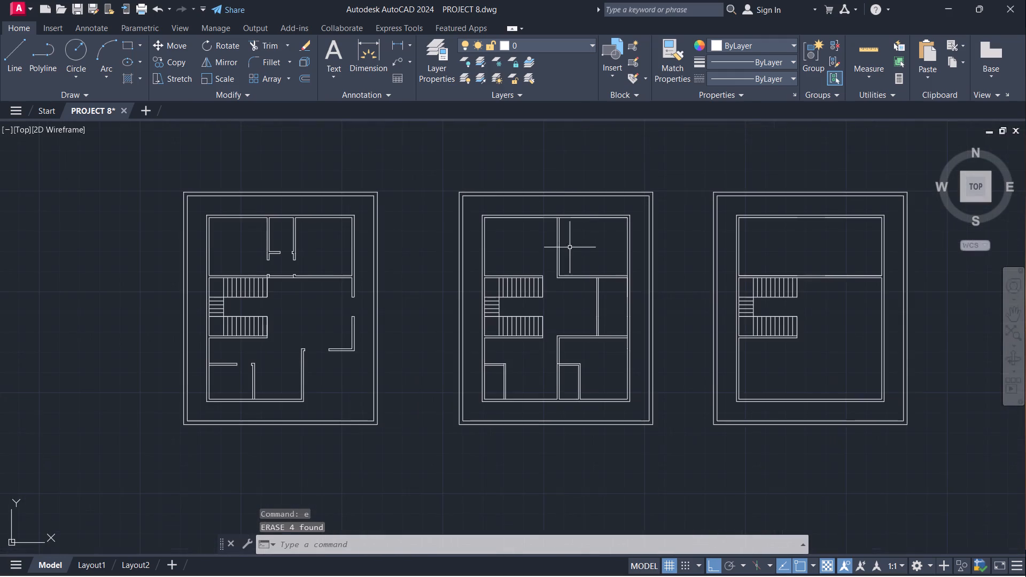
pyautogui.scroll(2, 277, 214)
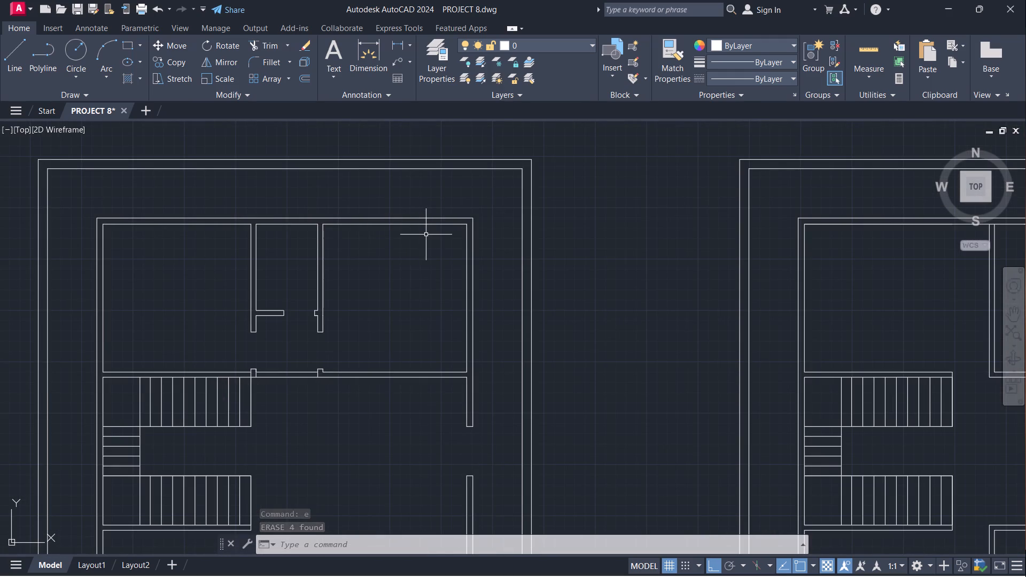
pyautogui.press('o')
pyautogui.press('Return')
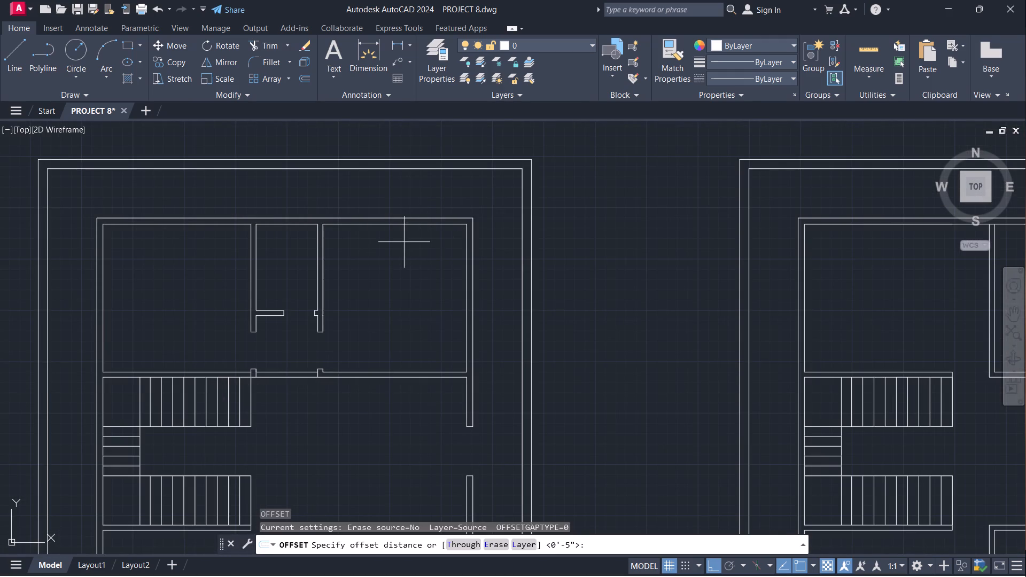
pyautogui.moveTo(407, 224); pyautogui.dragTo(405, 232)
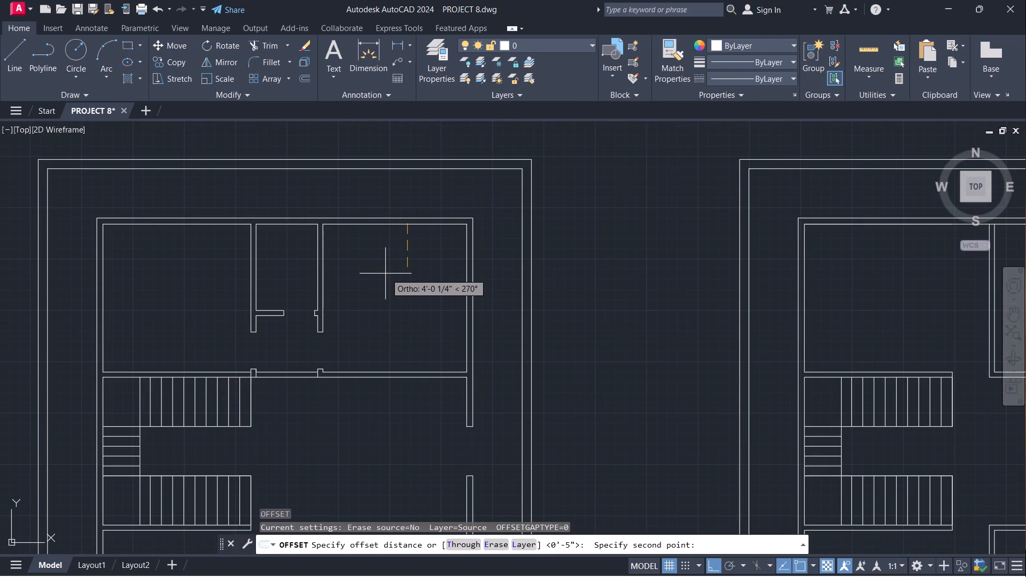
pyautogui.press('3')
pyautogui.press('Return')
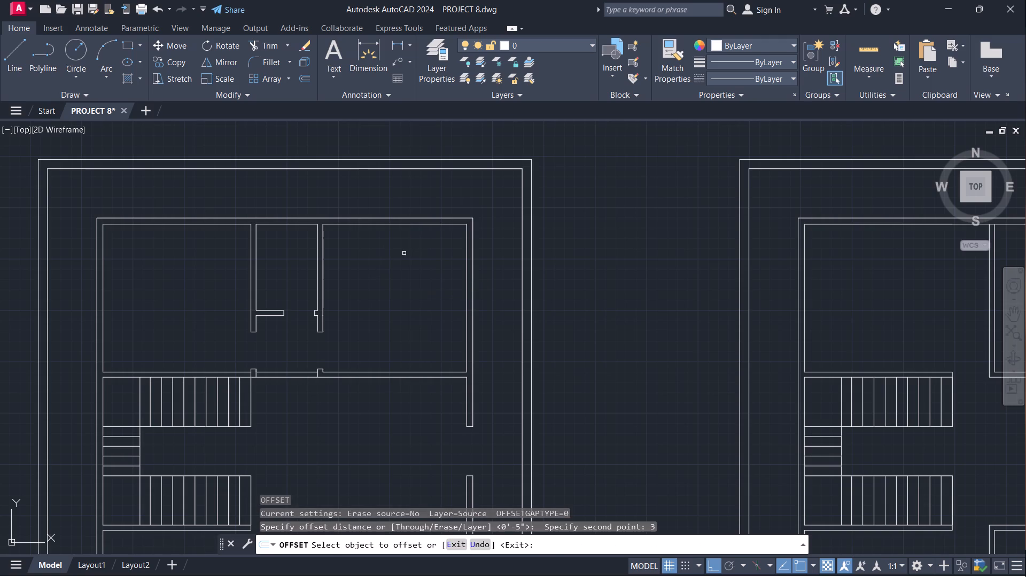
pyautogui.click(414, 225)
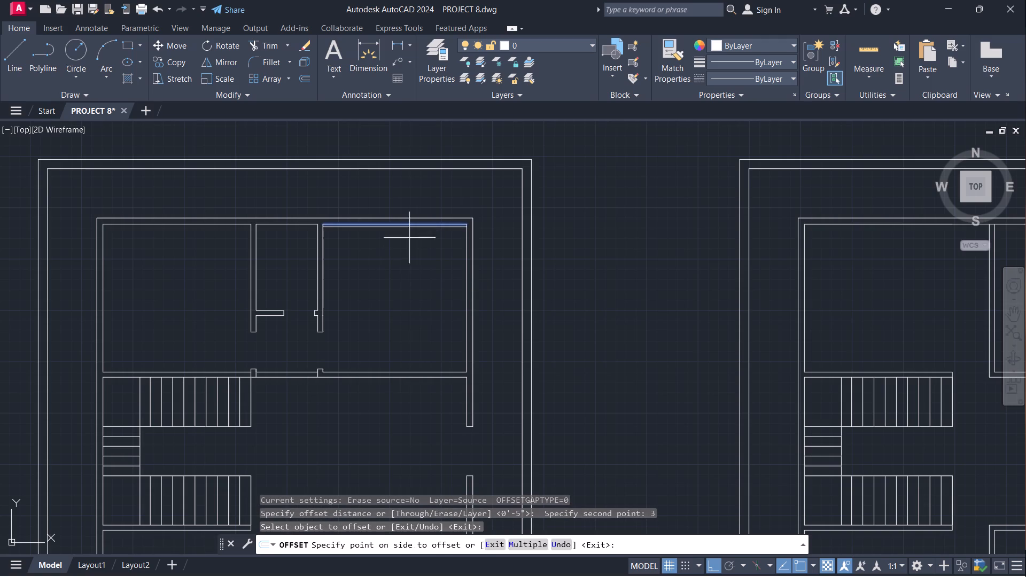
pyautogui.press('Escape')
# Offset the top and right inner wall lines of the left floor plan's upper-right room 3' into the room.
pyautogui.press('space')
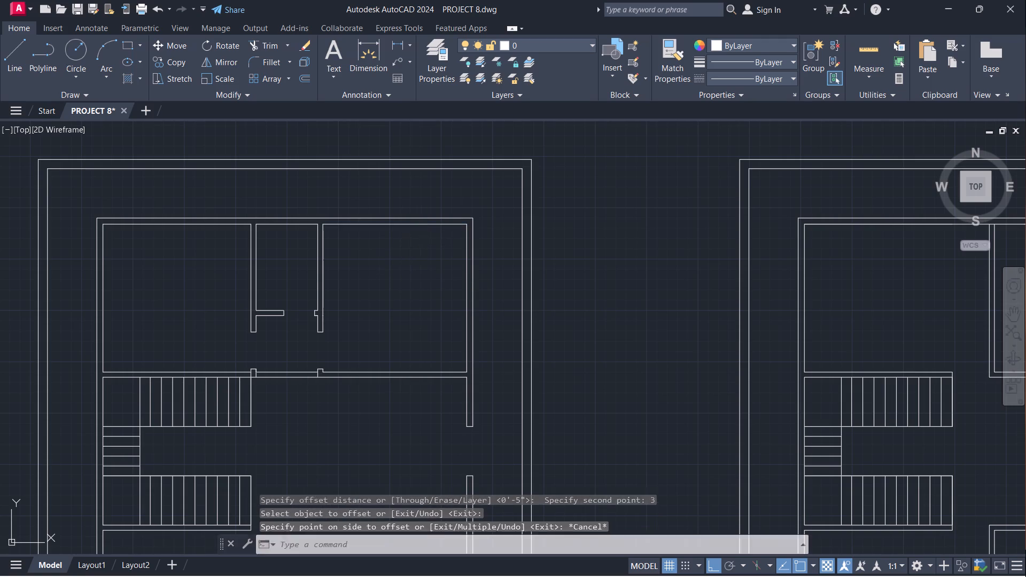
pyautogui.moveTo(412, 221); pyautogui.dragTo(412, 232)
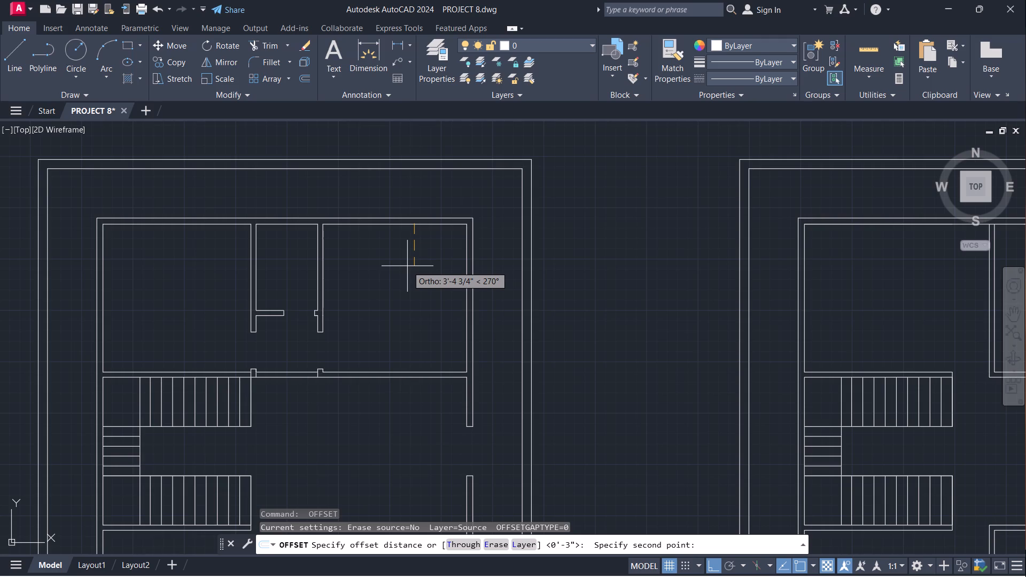
pyautogui.press('3')
pyautogui.press("'")
pyautogui.press('Return')
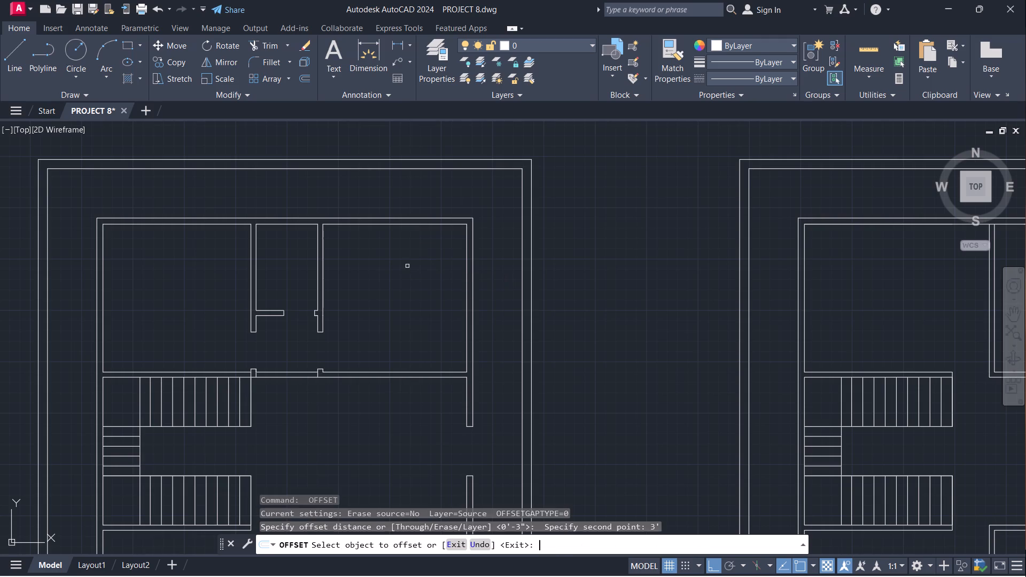
pyautogui.click(416, 224)
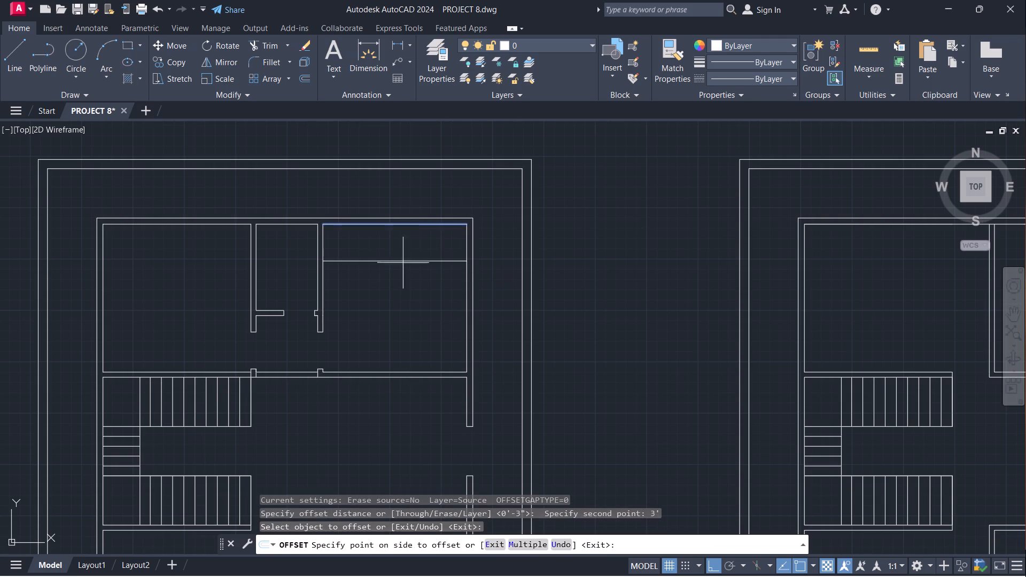
pyautogui.click(399, 287)
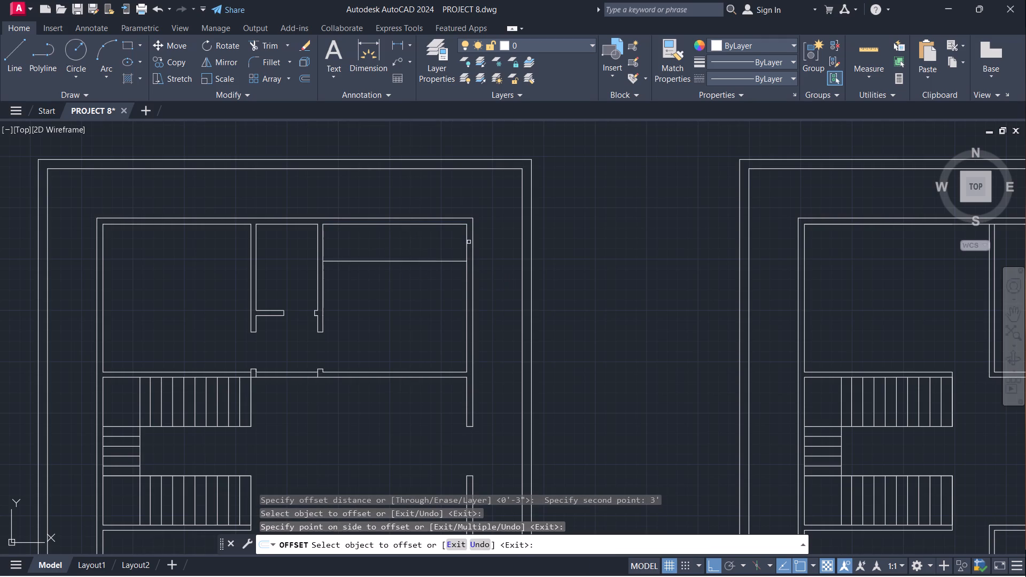
pyautogui.scroll(2, 464, 243)
pyautogui.click(470, 239)
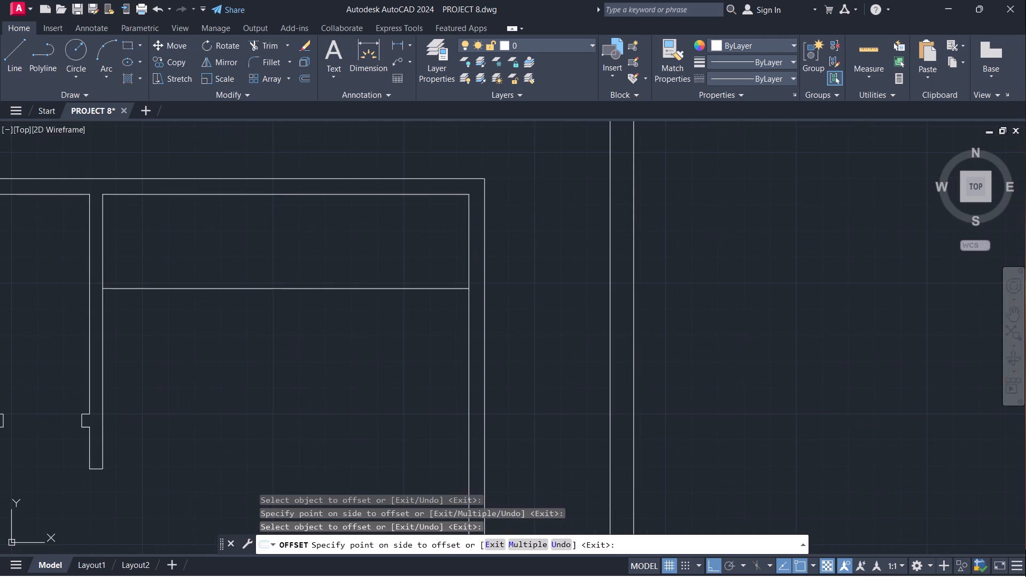
pyautogui.click(347, 232)
pyautogui.press('Escape')
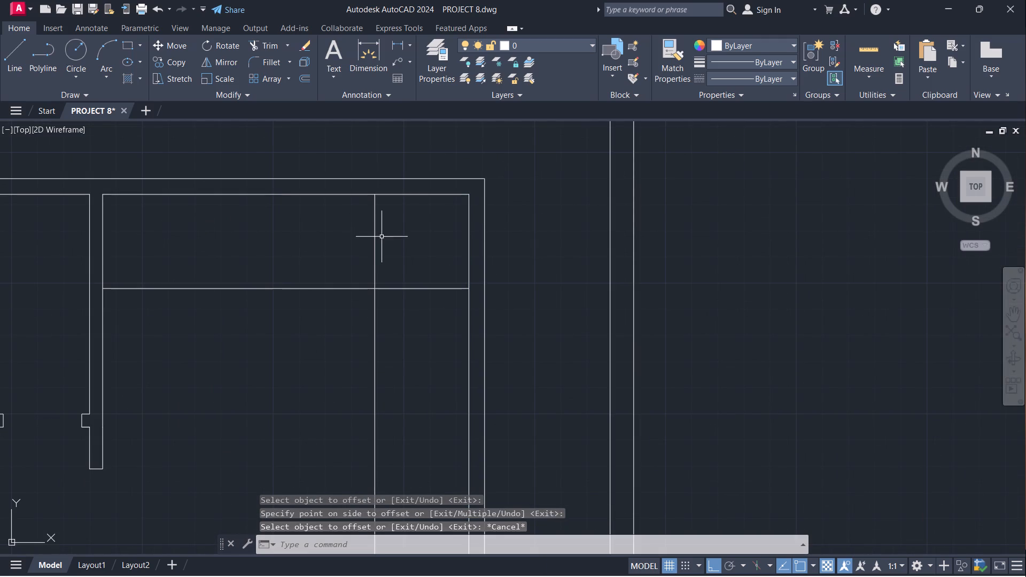
# Offset the new vertical line 4 inches to the left and the new horizontal line 4 inches downward to form wall thickness.
pyautogui.press('space')
pyautogui.click(374, 239)
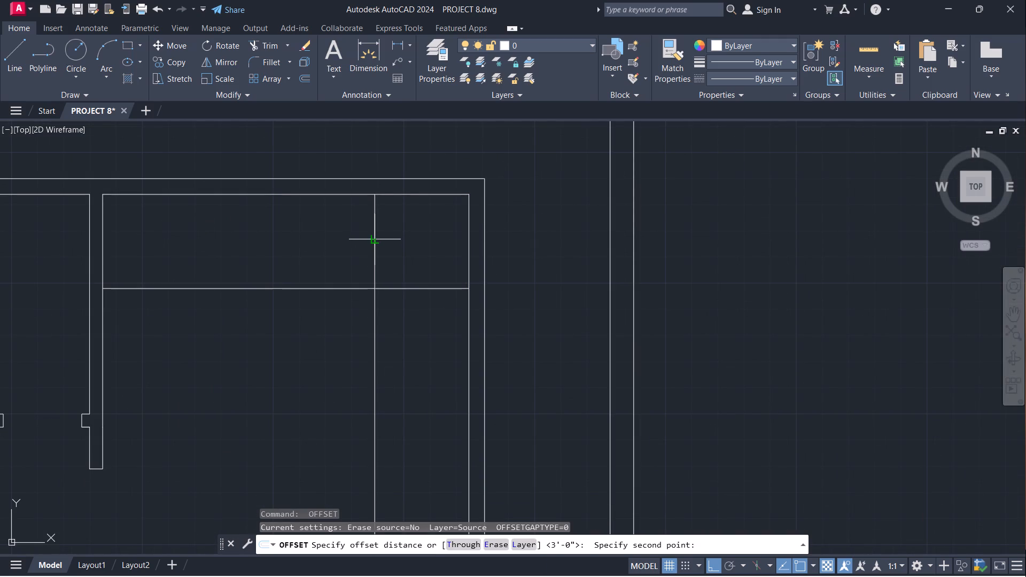
pyautogui.press('4')
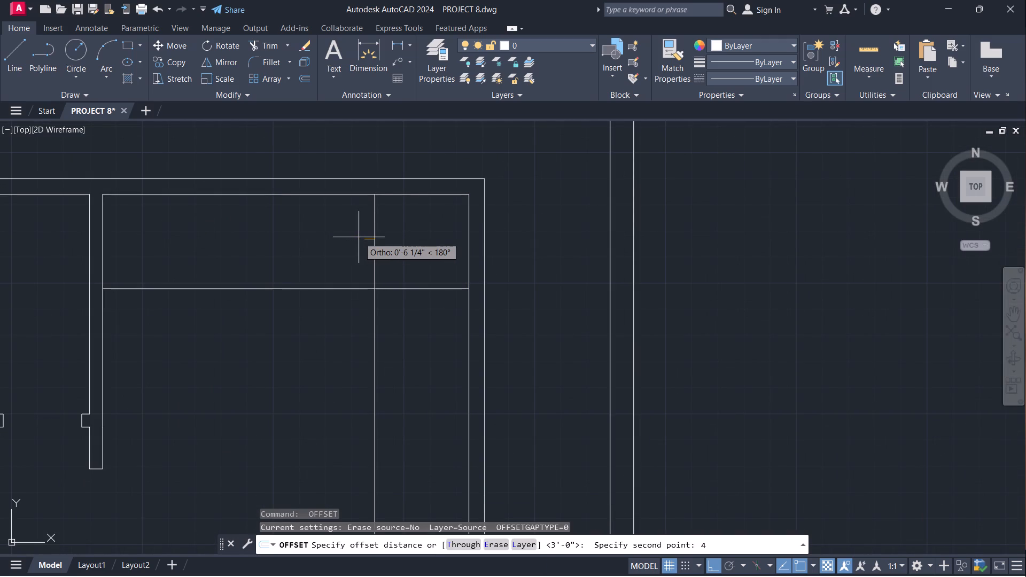
pyautogui.press('Return')
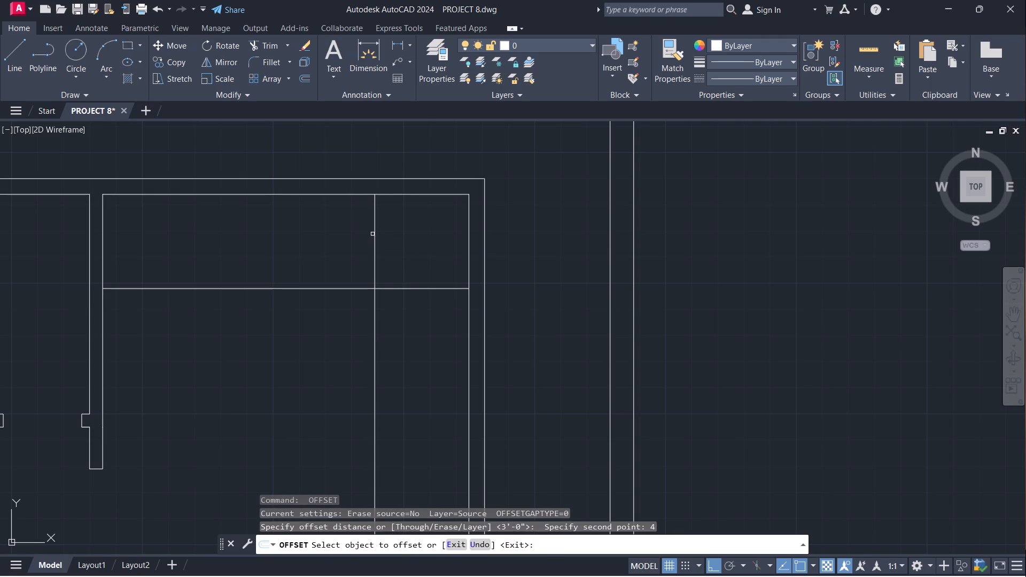
pyautogui.click(374, 233)
pyautogui.click(351, 224)
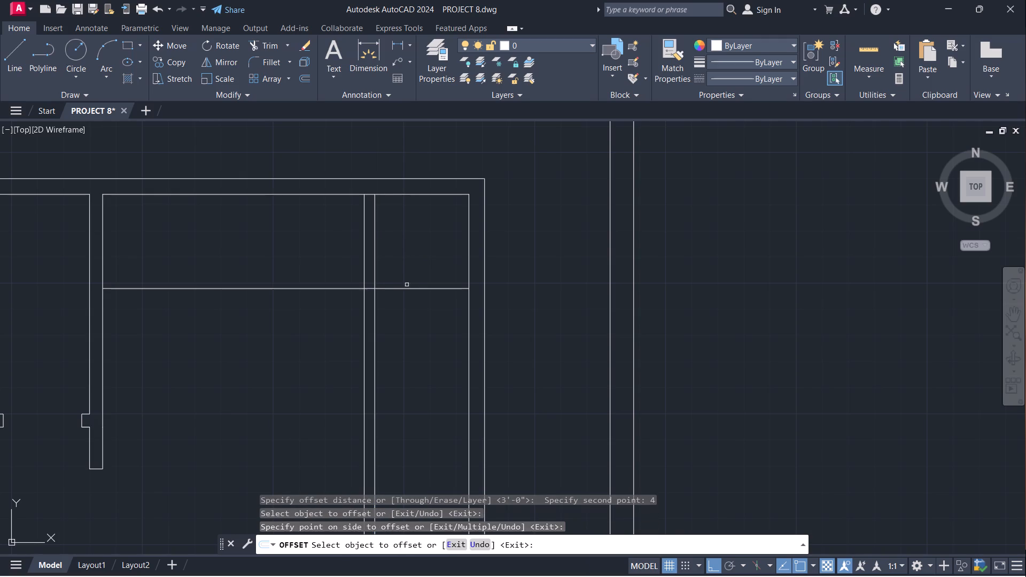
pyautogui.click(408, 287)
pyautogui.click(401, 323)
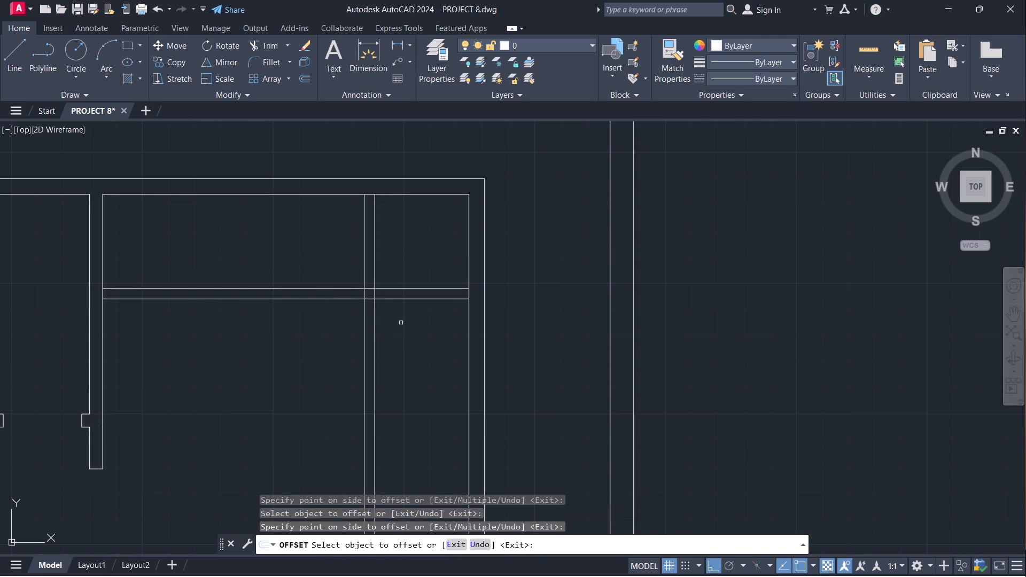
pyautogui.press('Escape')
# Trim the four offset lines where they extend beyond the small corner space's outer corner.
pyautogui.scroll(1, 399, 274)
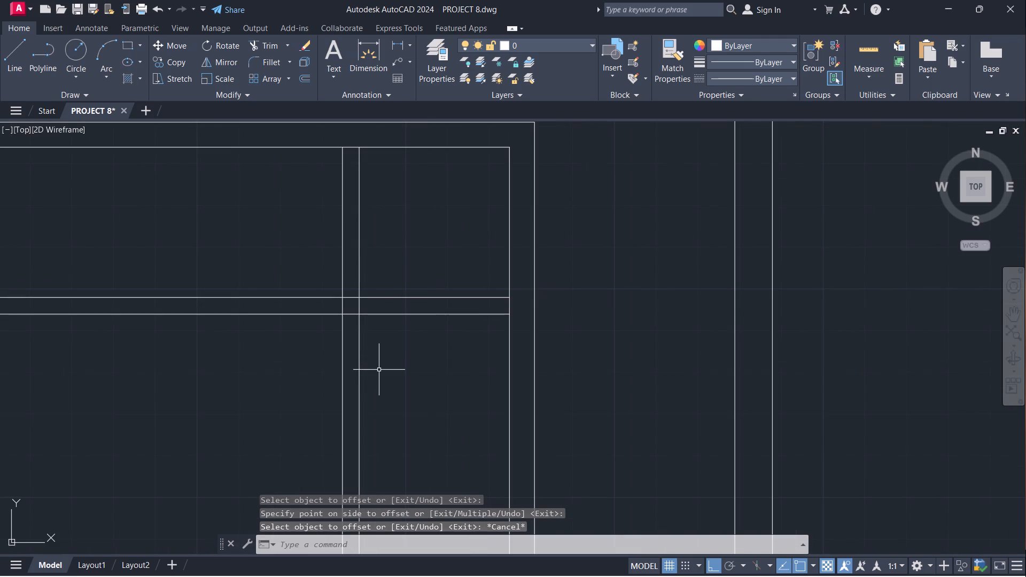
pyautogui.write('tr')
pyautogui.press('Return')
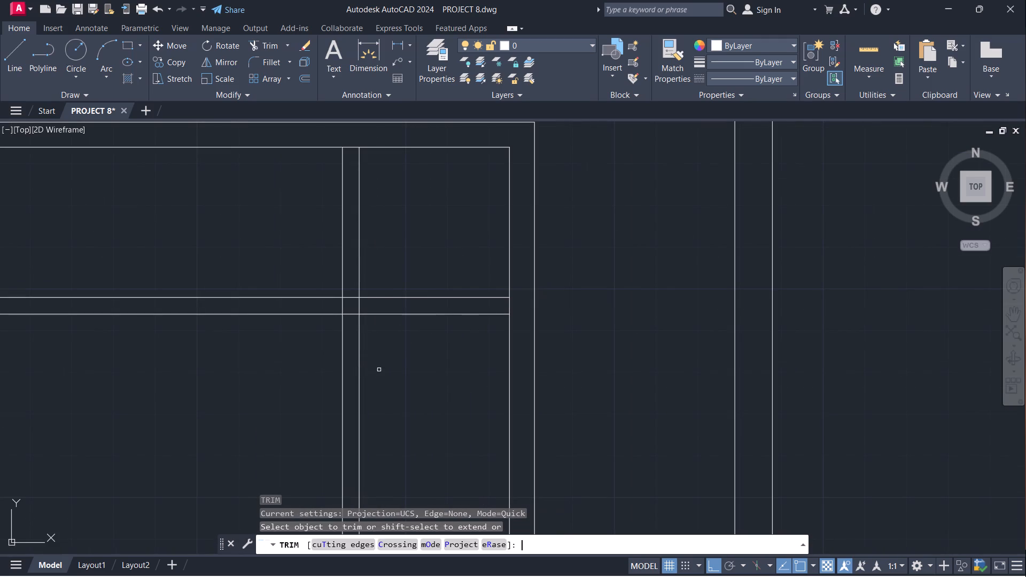
pyautogui.moveTo(368, 339); pyautogui.dragTo(300, 268)
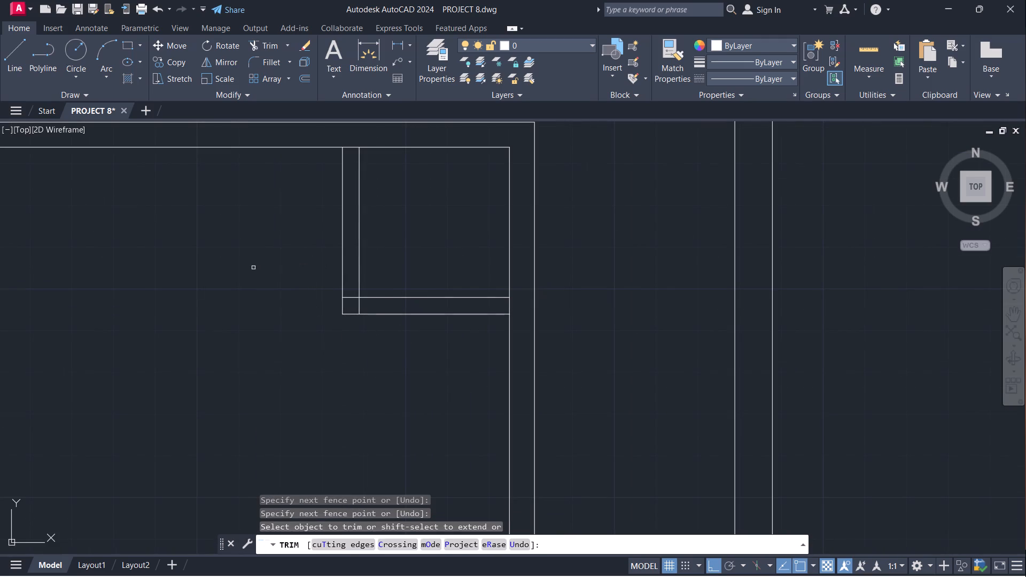
pyautogui.press('Escape')
# Trim the overlapping inner line ends at the small corner space's wall junction to make a clean corner.
pyautogui.scroll(1, 290, 279)
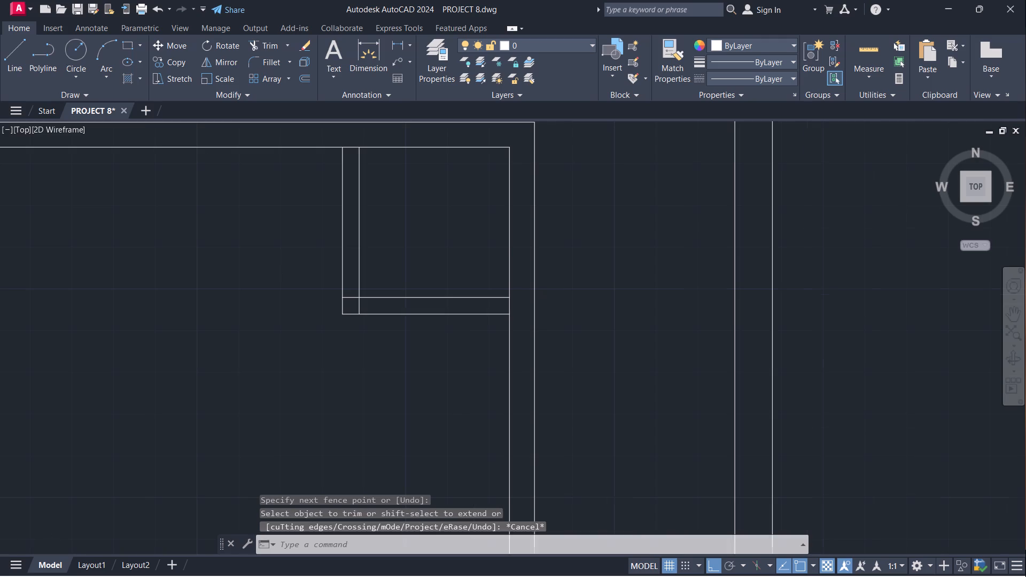
pyautogui.scroll(2, 455, 336)
pyautogui.scroll(-1, 462, 304)
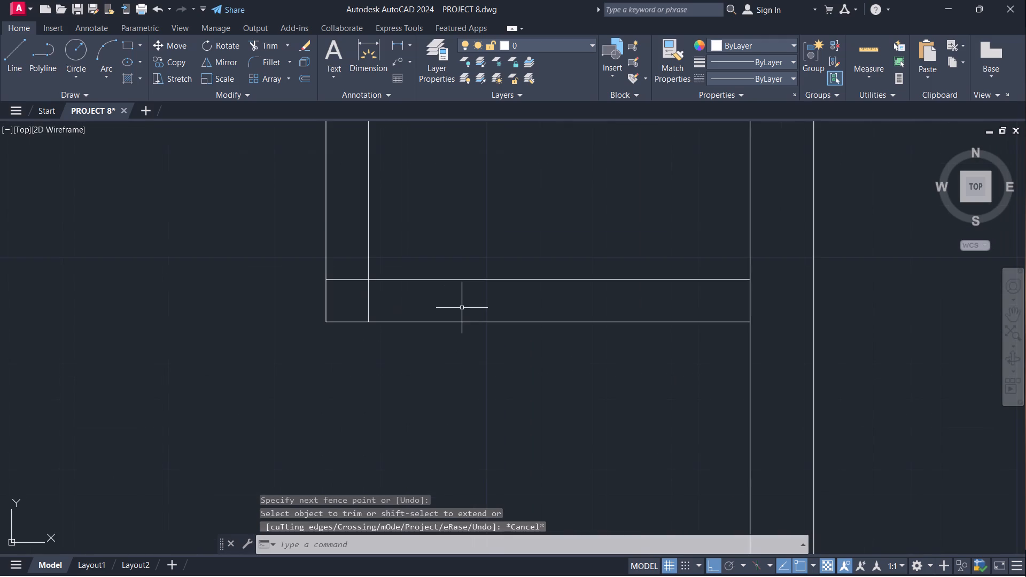
pyautogui.moveTo(468, 223); pyautogui.dragTo(453, 350, button='middle')
pyautogui.scroll(-1, 491, 312)
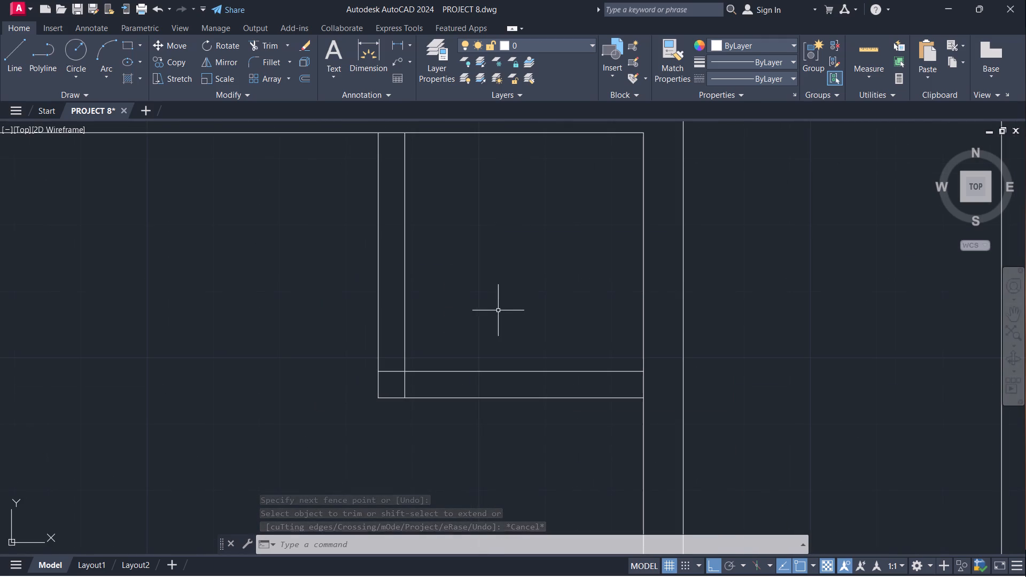
pyautogui.write('tr')
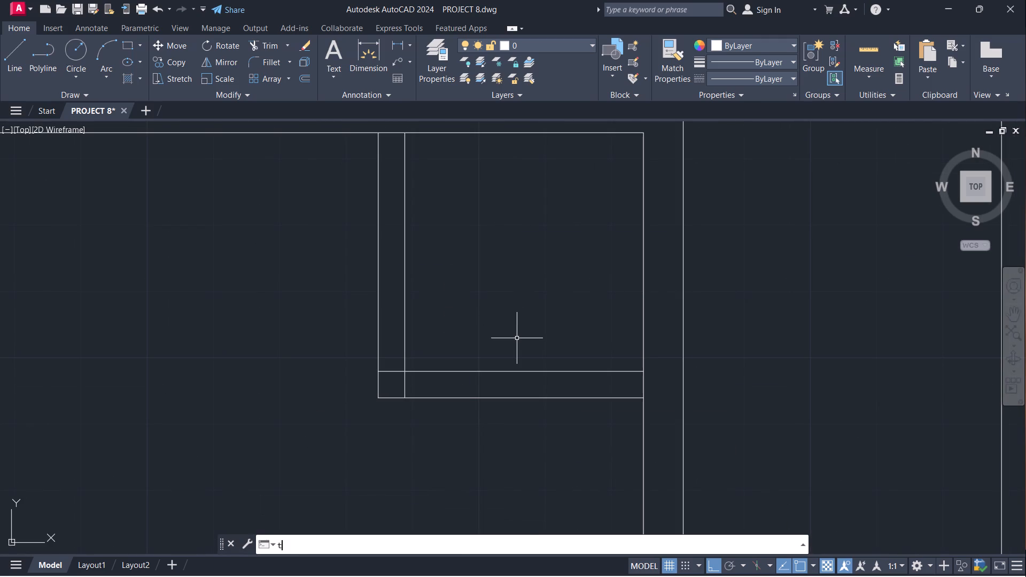
pyautogui.press('Return')
pyautogui.moveTo(414, 384); pyautogui.dragTo(414, 384)
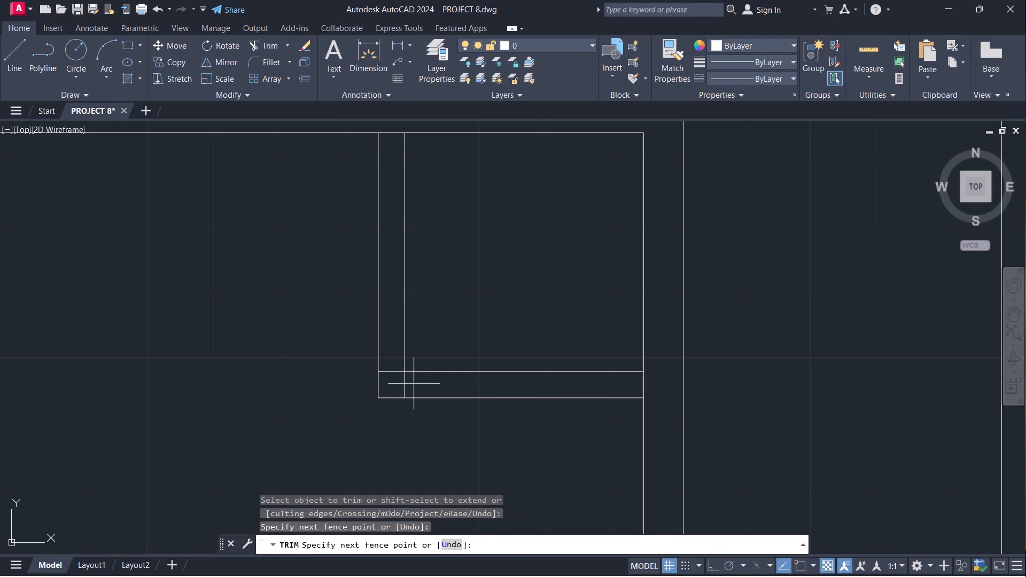
pyautogui.moveTo(414, 384); pyautogui.dragTo(393, 354)
pyautogui.scroll(-2, 483, 291)
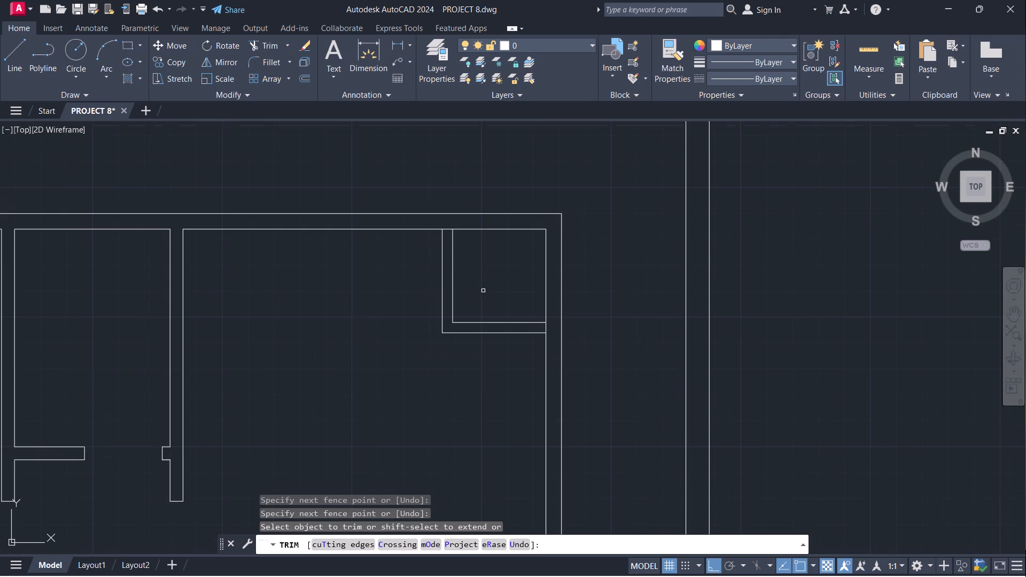
pyautogui.press('Escape')
# Examine the left floor plan's layout around the new corner space, stairs, and upper and lower rooms.
pyautogui.scroll(-1, 491, 285)
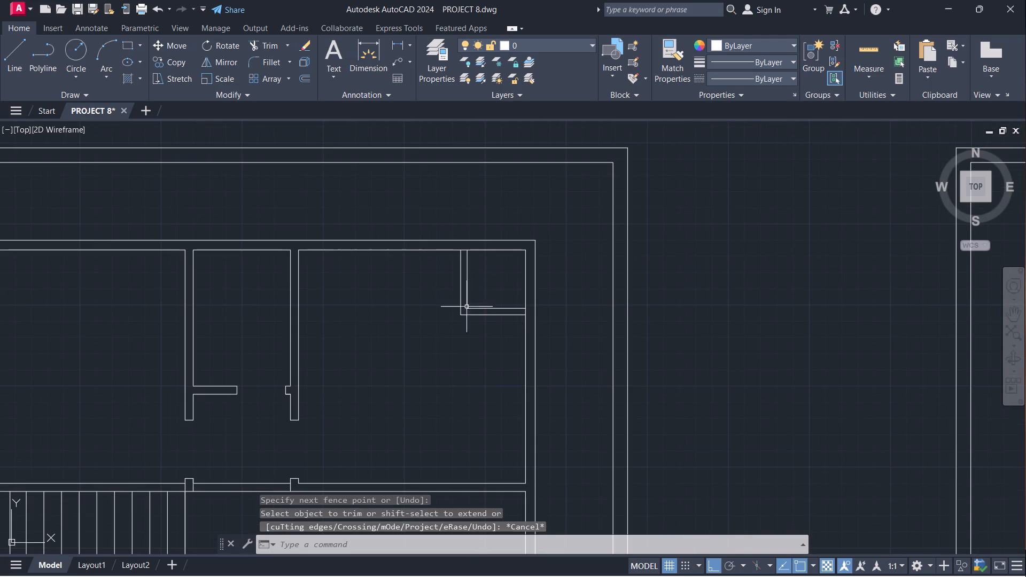
pyautogui.scroll(1, 432, 331)
pyautogui.scroll(-1, 420, 281)
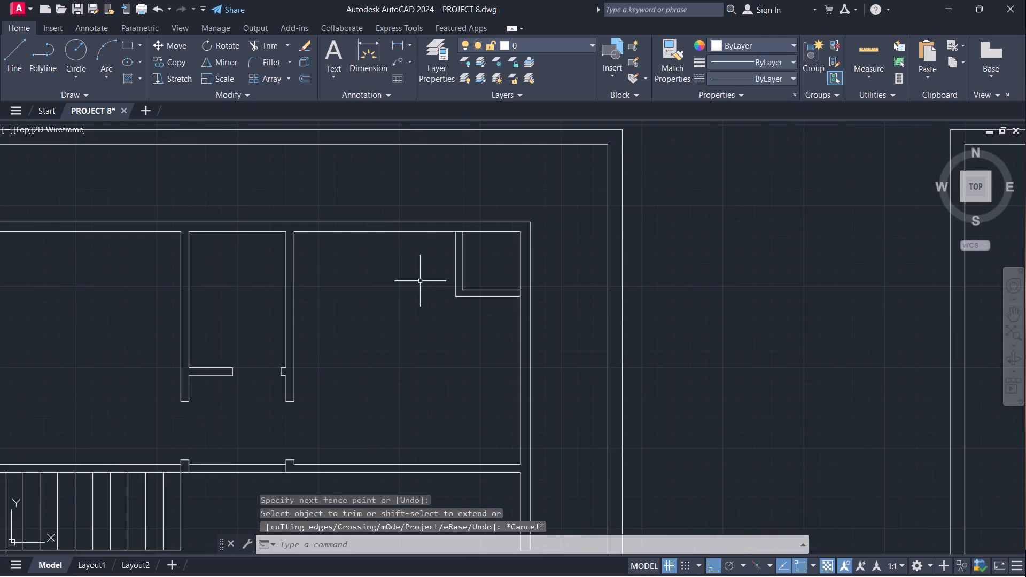
pyautogui.scroll(-1, 405, 291)
pyautogui.moveTo(394, 321); pyautogui.dragTo(439, 243, button='middle')
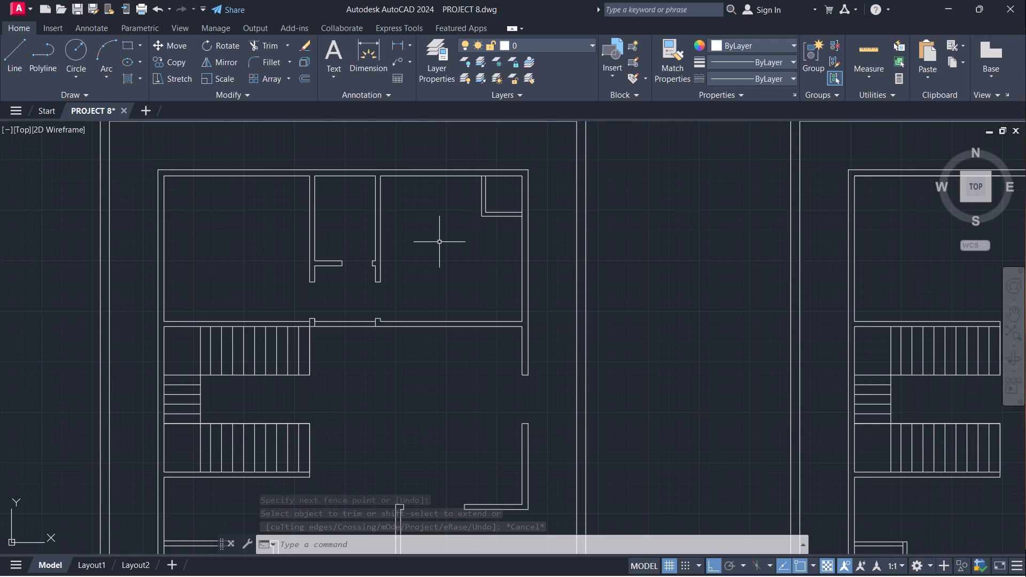
pyautogui.scroll(-1, 430, 251)
pyautogui.scroll(1, 447, 245)
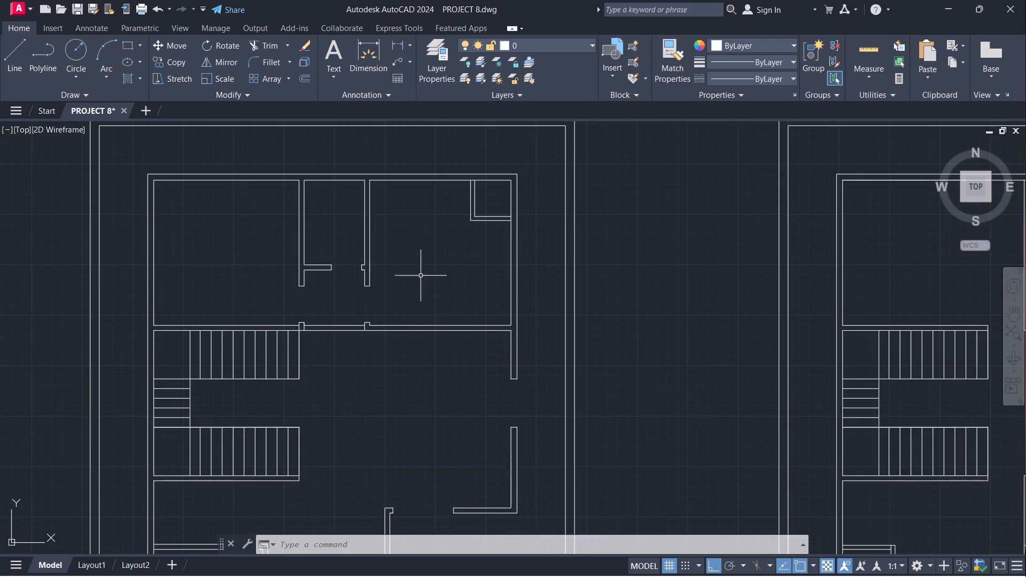
pyautogui.scroll(2, 419, 310)
pyautogui.scroll(-1, 432, 293)
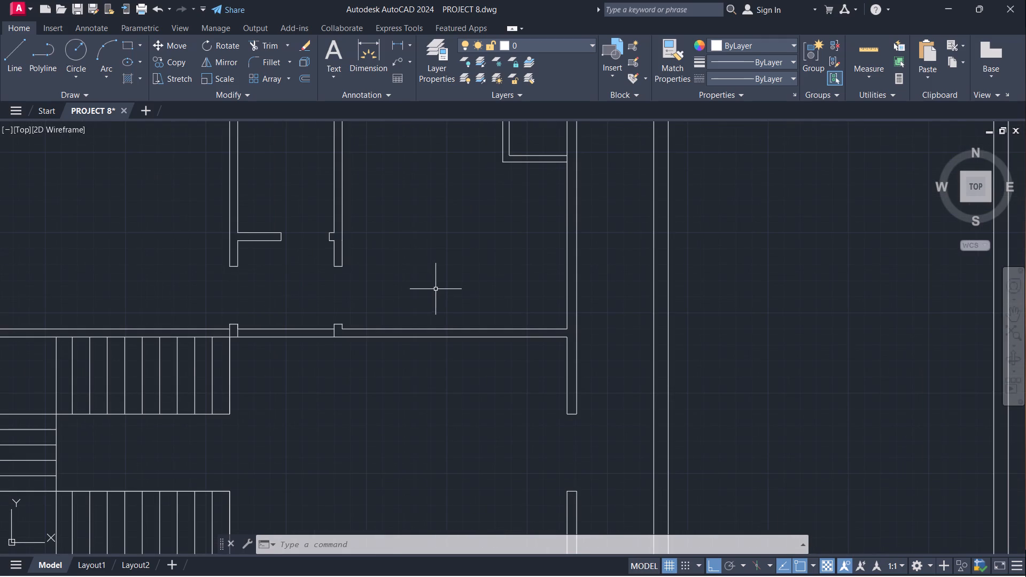
pyautogui.scroll(-2, 436, 289)
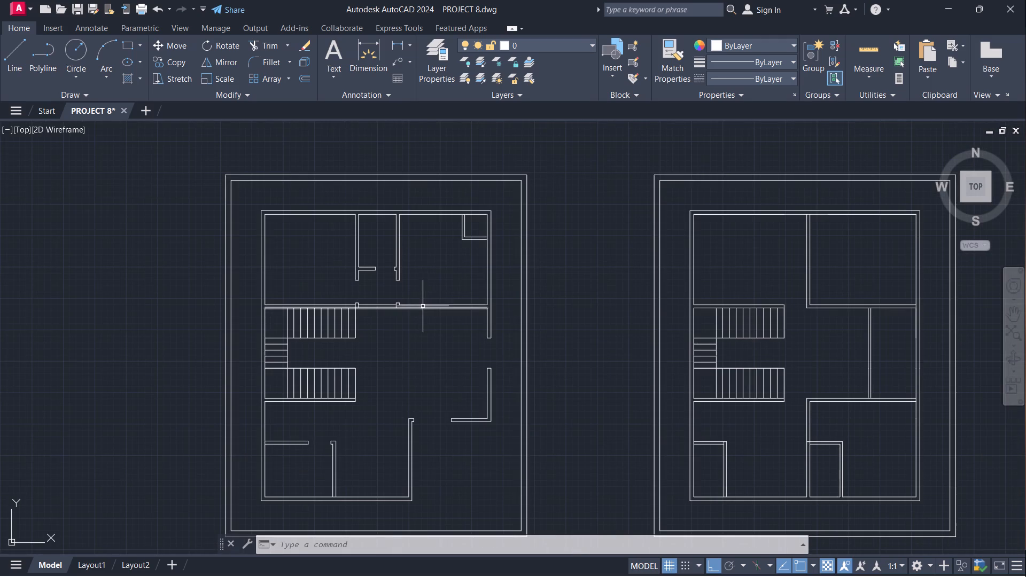
pyautogui.scroll(2, 423, 306)
pyautogui.scroll(-1, 447, 253)
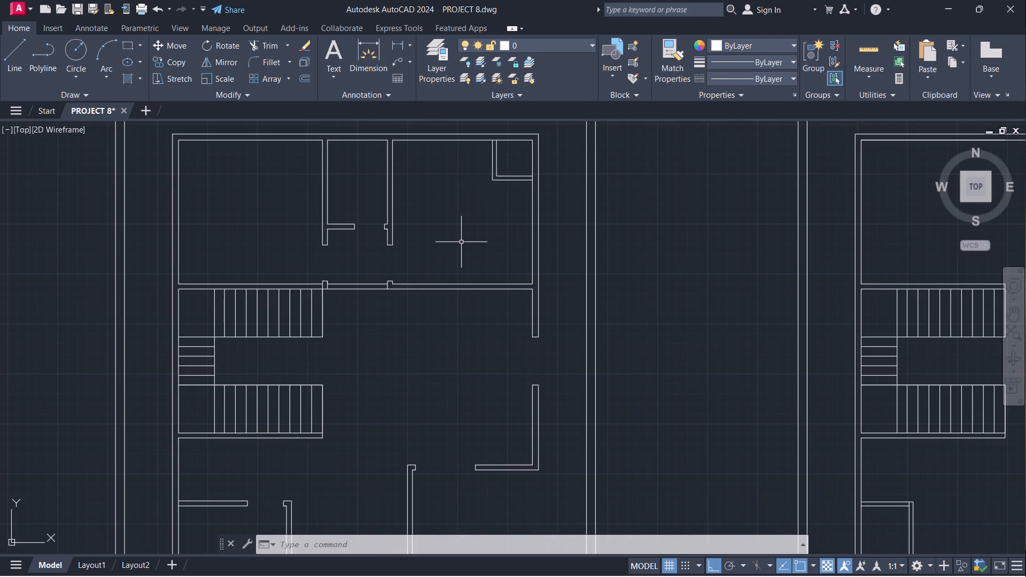
pyautogui.moveTo(456, 236); pyautogui.dragTo(441, 297, button='middle')
pyautogui.scroll(-1, 451, 269)
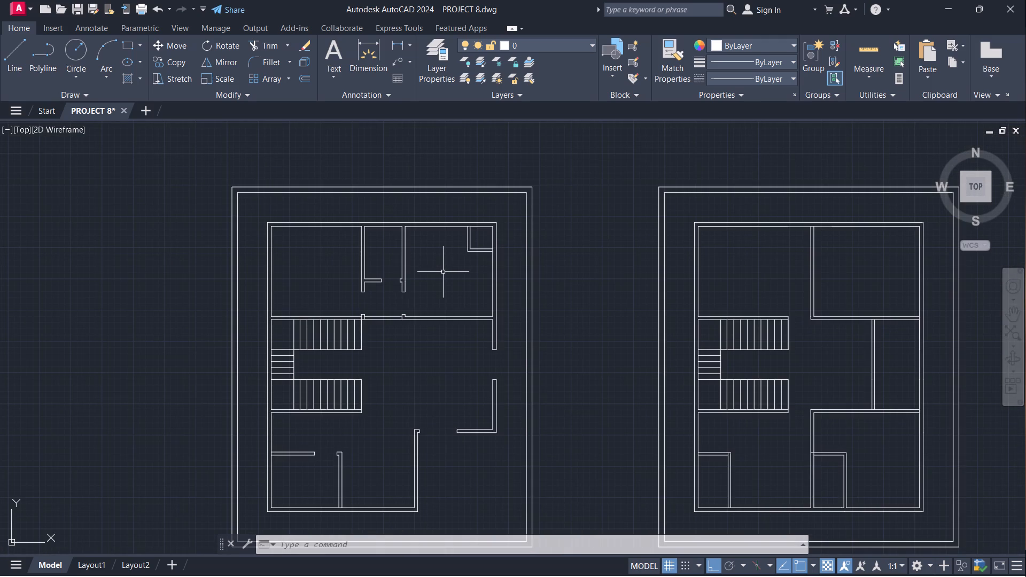
pyautogui.scroll(3, 442, 264)
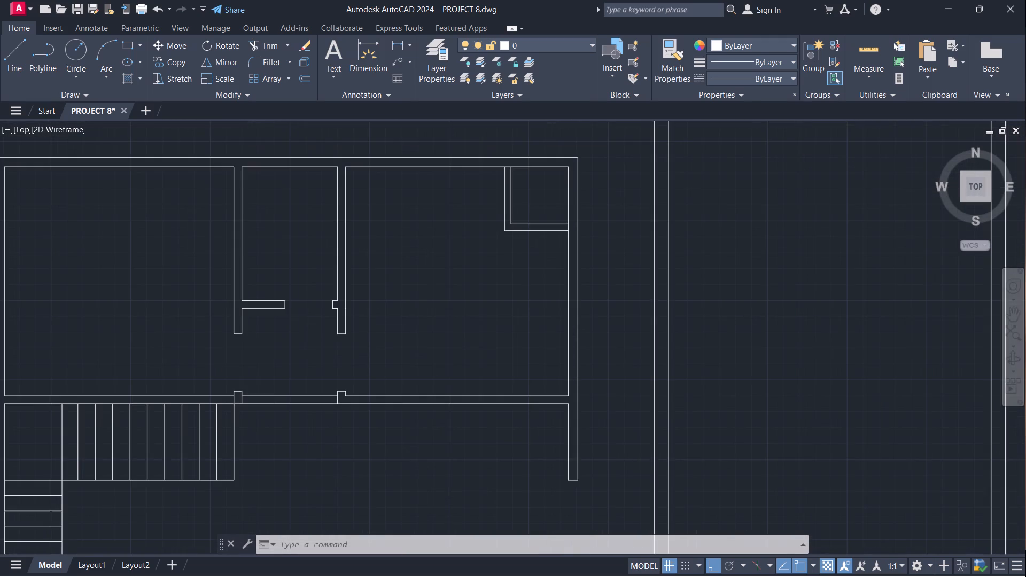
pyautogui.scroll(-1, 442, 264)
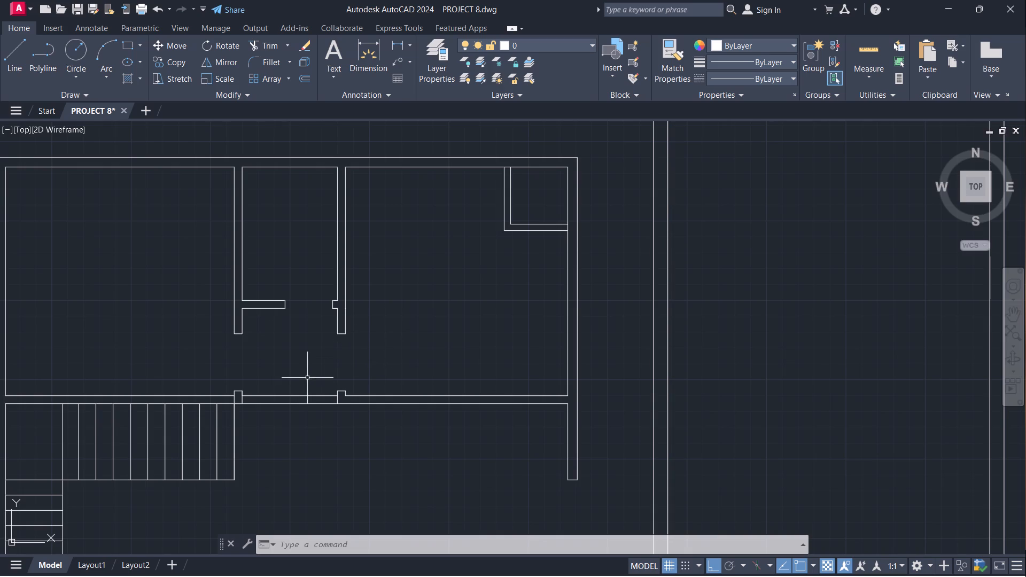
pyautogui.scroll(-2, 401, 334)
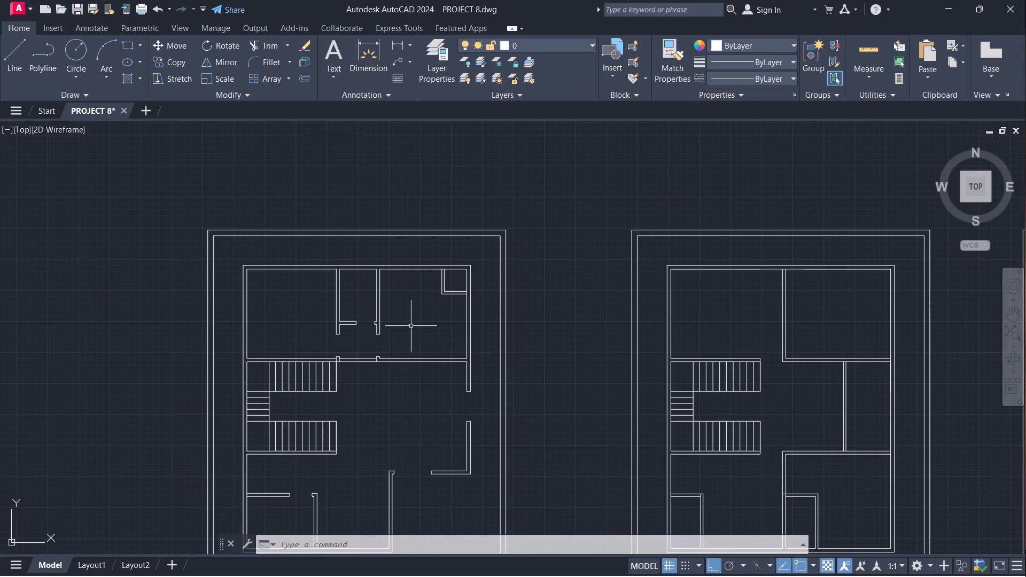
pyautogui.moveTo(400, 443); pyautogui.dragTo(424, 315, button='middle')
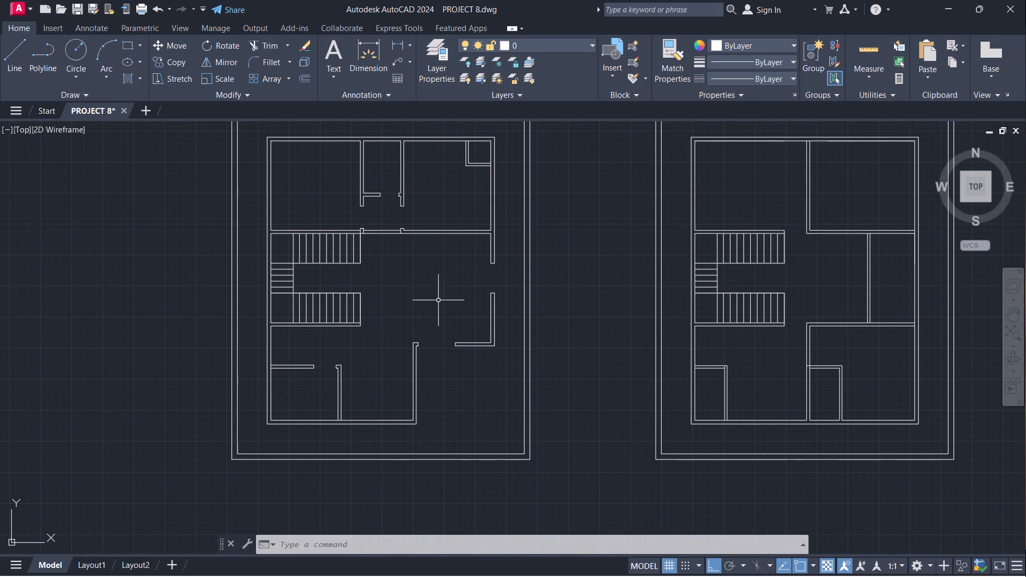
pyautogui.scroll(1, 423, 274)
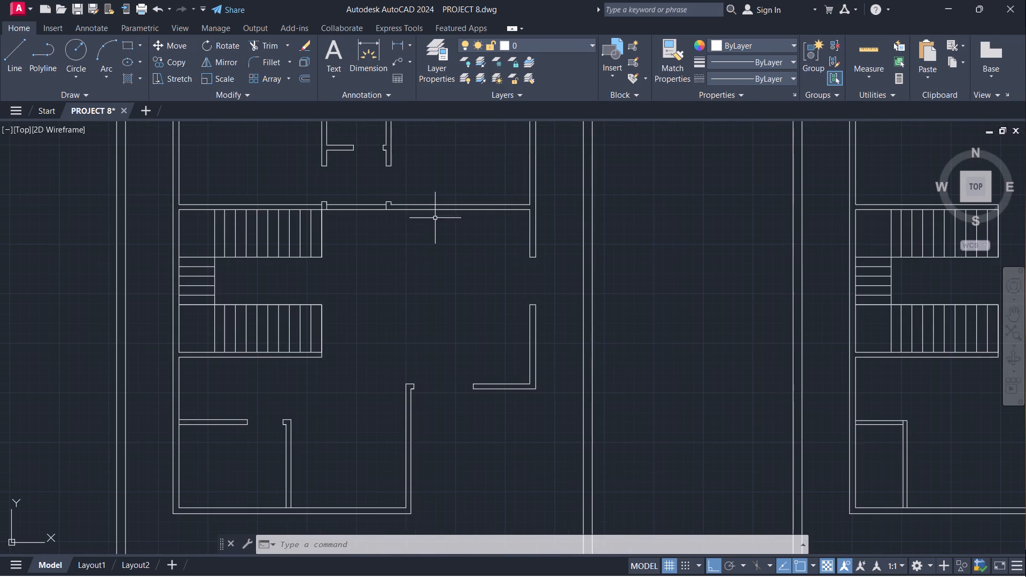
pyautogui.moveTo(459, 189); pyautogui.dragTo(433, 405, button='middle')
pyautogui.moveTo(413, 396); pyautogui.dragTo(472, 319, button='middle')
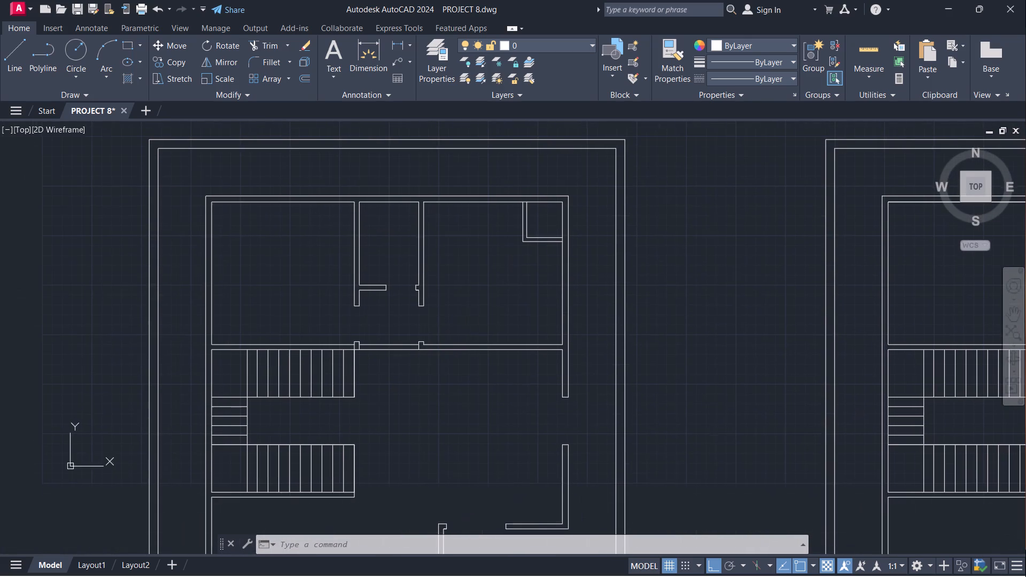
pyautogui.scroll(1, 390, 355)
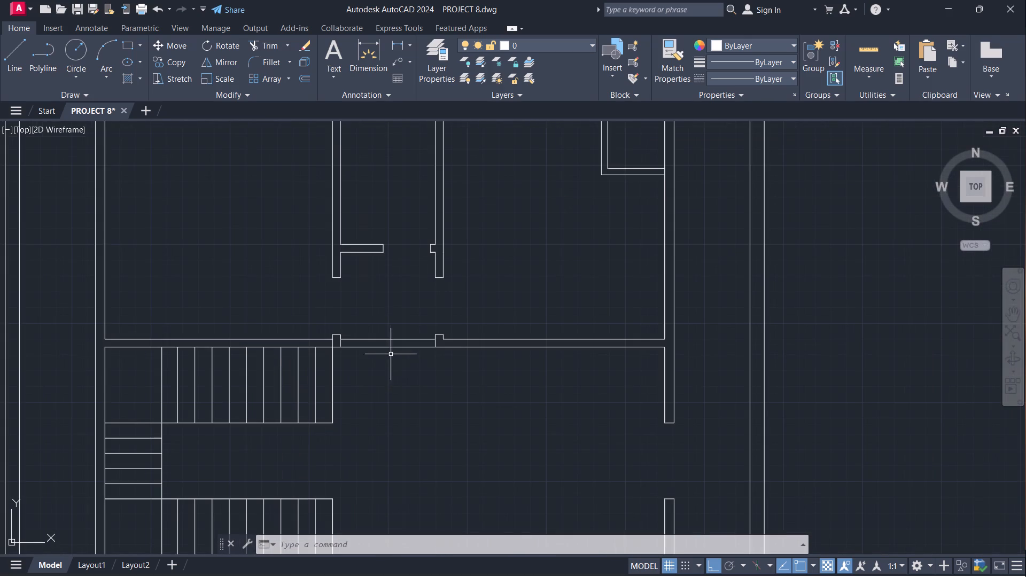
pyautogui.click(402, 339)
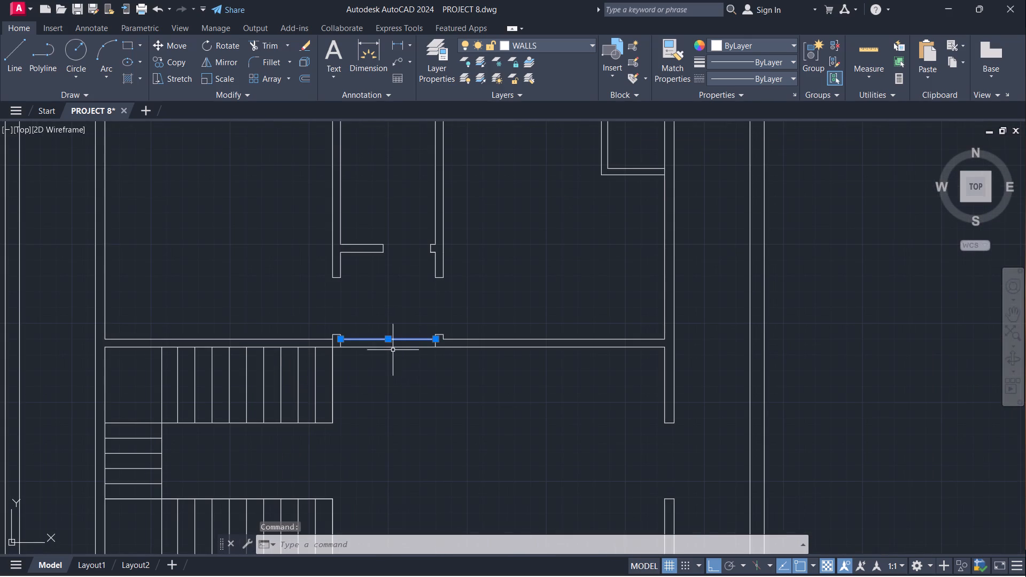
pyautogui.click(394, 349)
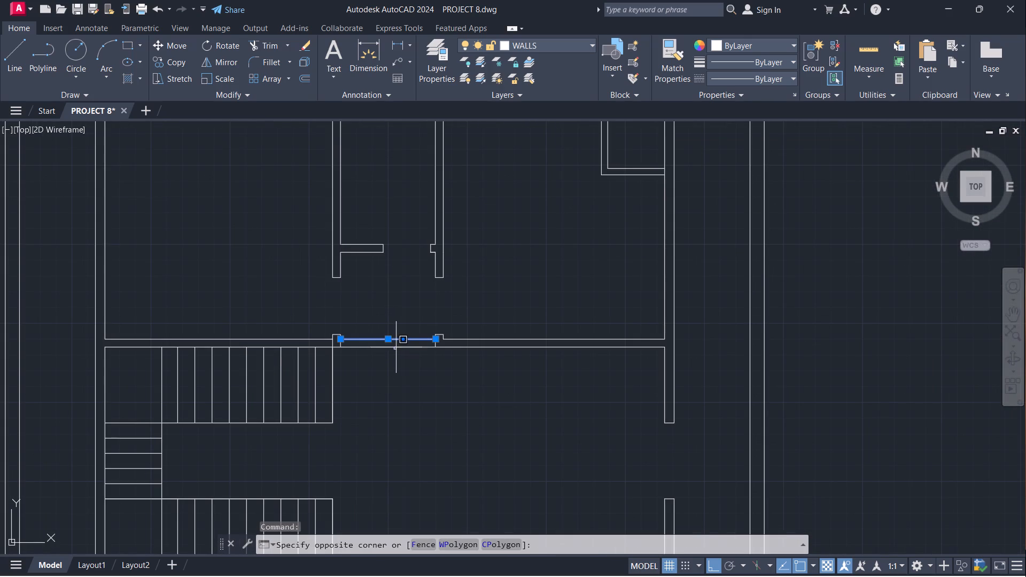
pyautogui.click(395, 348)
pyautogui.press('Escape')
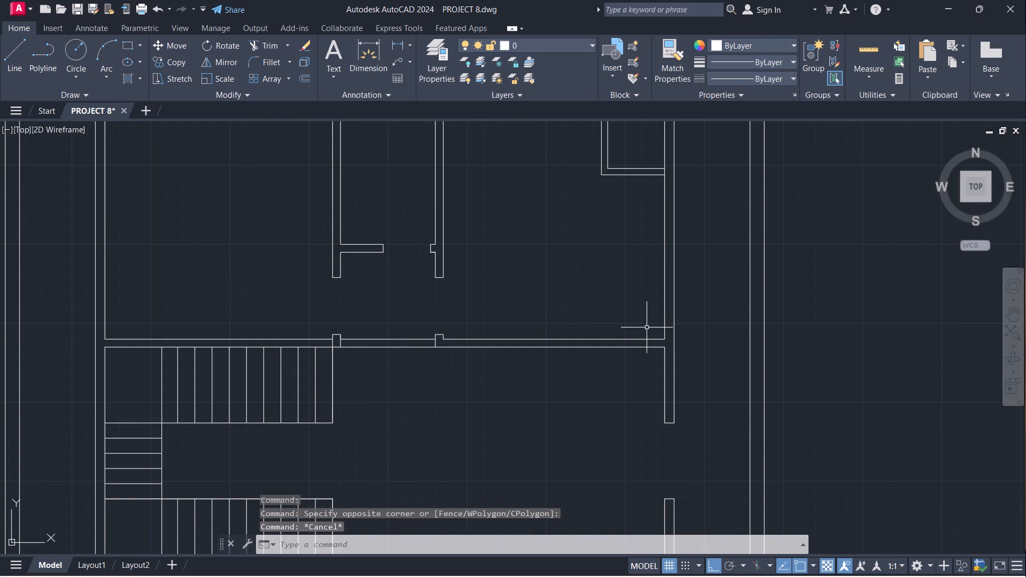
# Extend the right exterior wall's inner line down across the gap at its junction with the horizontal partition.
pyautogui.press('e')
pyautogui.press('x')
pyautogui.press('Return')
pyautogui.scroll(3, 664, 332)
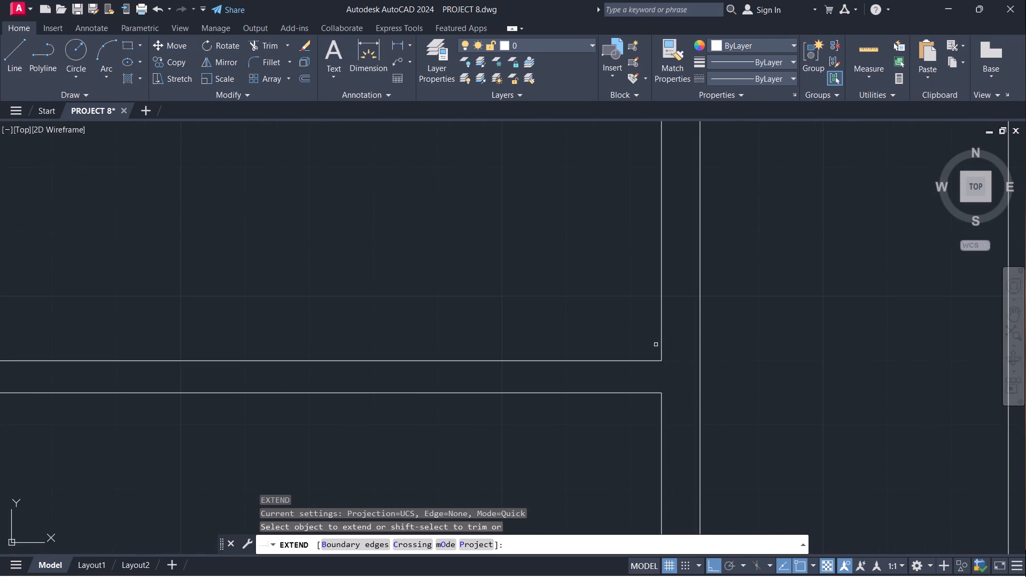
pyautogui.click(661, 349)
pyautogui.scroll(-2, 458, 336)
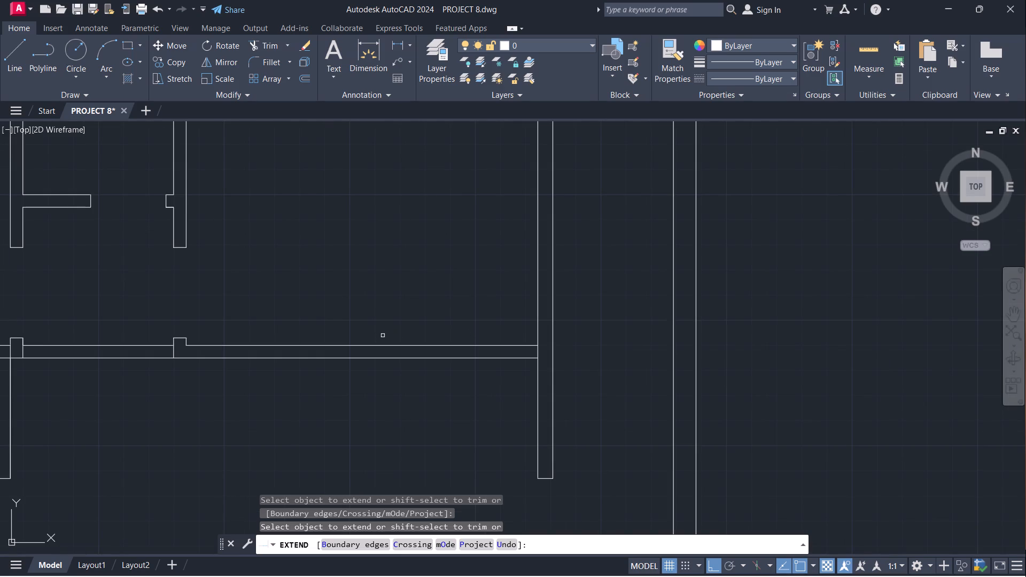
pyautogui.scroll(-1, 350, 298)
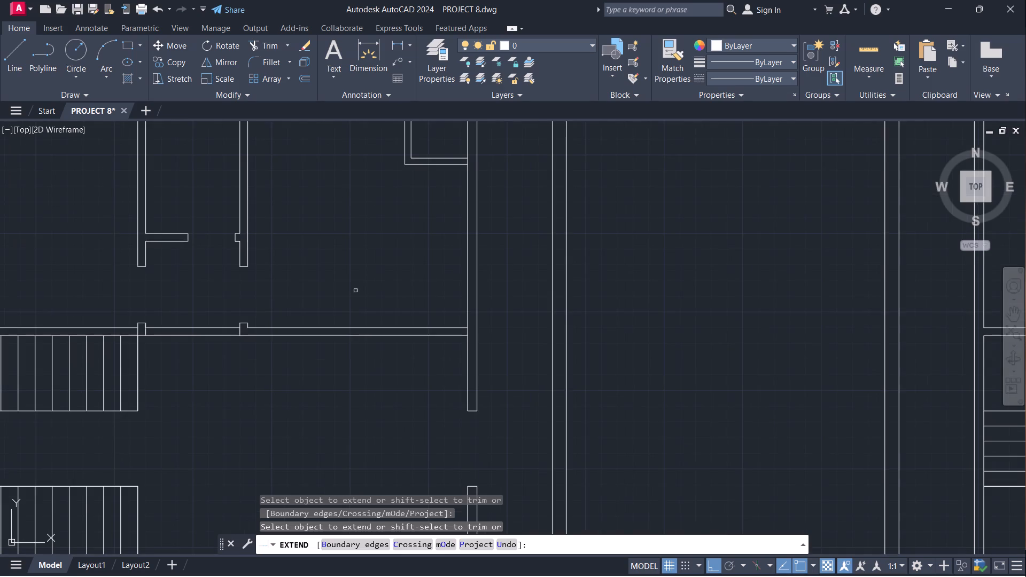
pyautogui.moveTo(355, 282); pyautogui.dragTo(566, 323, button='middle')
pyautogui.scroll(-1, 555, 317)
pyautogui.scroll(2, 464, 365)
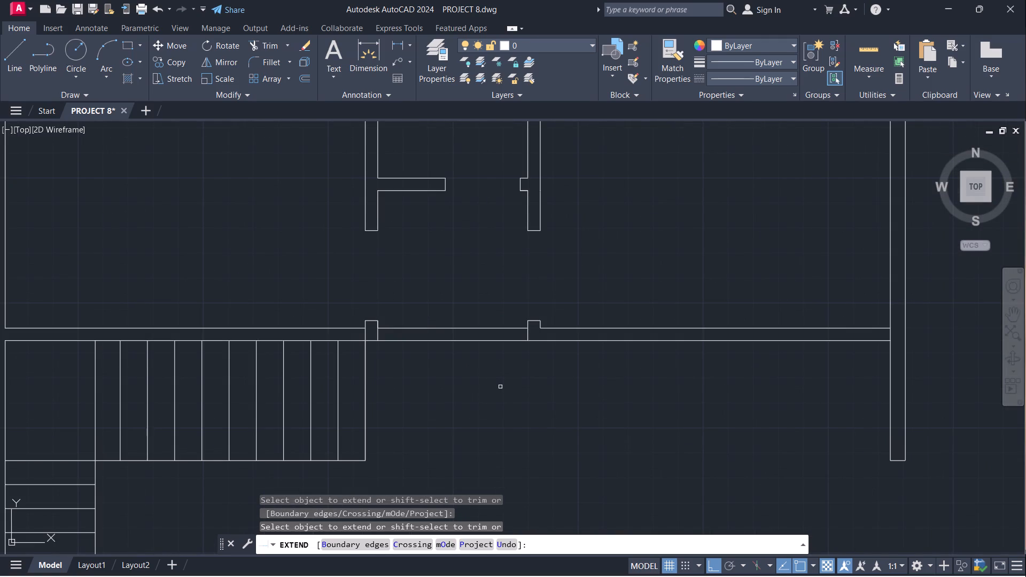
pyautogui.press('Escape')
# Trim both horizontal wall lines between the two door stubs below the middle room to open the passage.
pyautogui.write('tr')
pyautogui.press('Return')
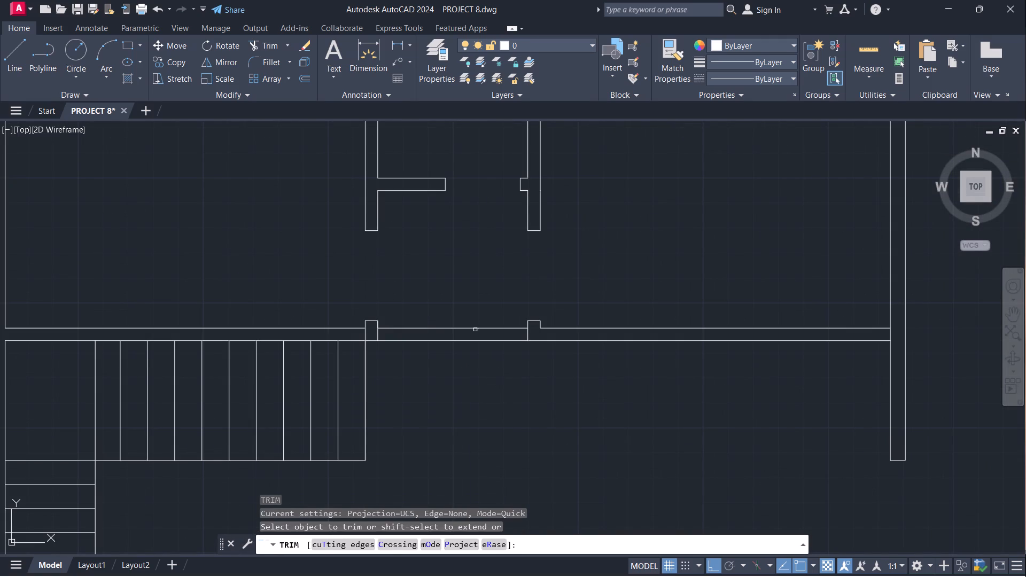
pyautogui.moveTo(472, 288); pyautogui.dragTo(470, 406)
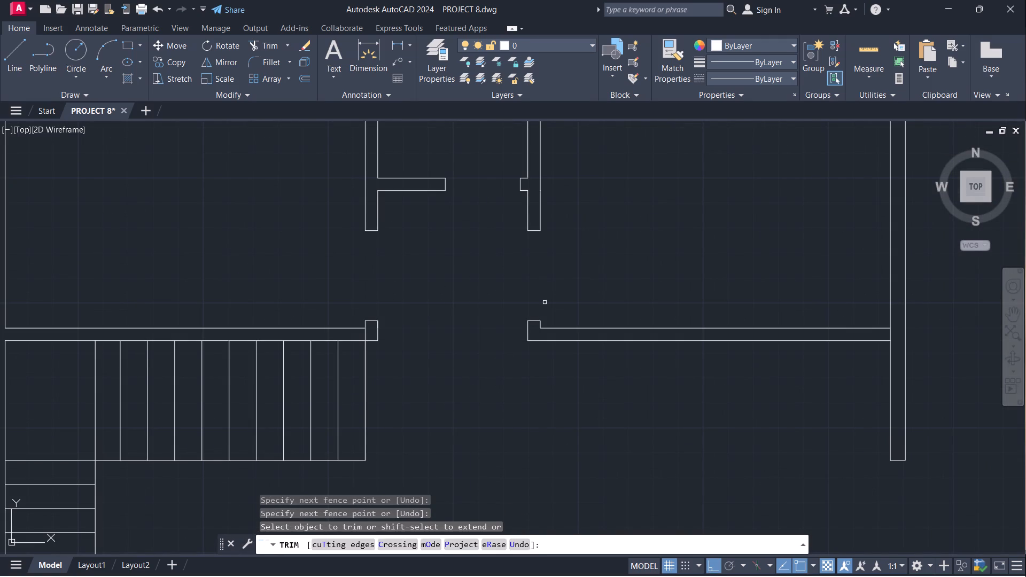
# Trim away the horizontal partition between the passage and the right exterior wall, including the remaining lines of its end stub.
pyautogui.scroll(1, 545, 302)
pyautogui.scroll(-1, 539, 302)
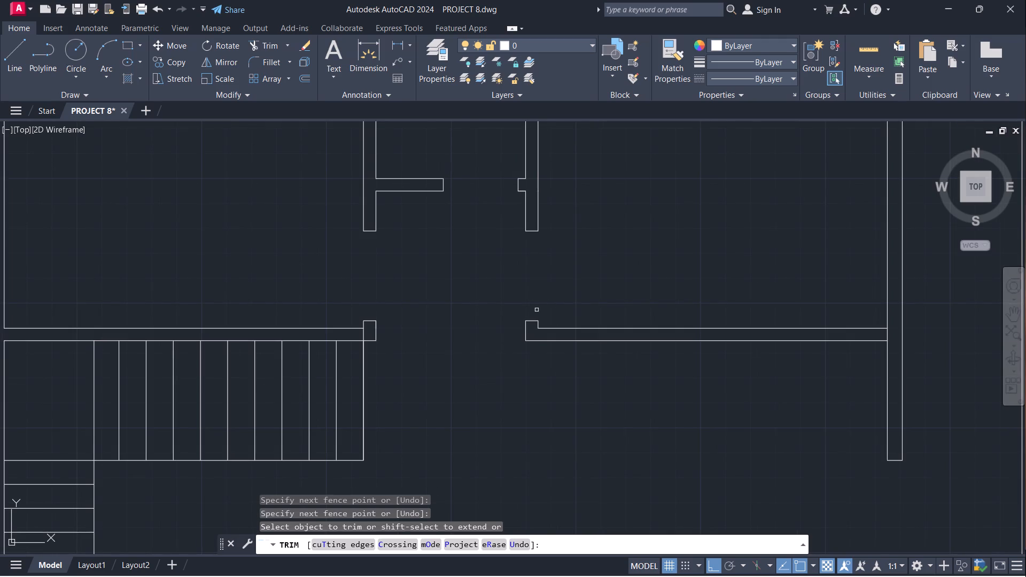
pyautogui.scroll(-1, 555, 304)
pyautogui.moveTo(573, 295); pyautogui.dragTo(549, 329, button='middle')
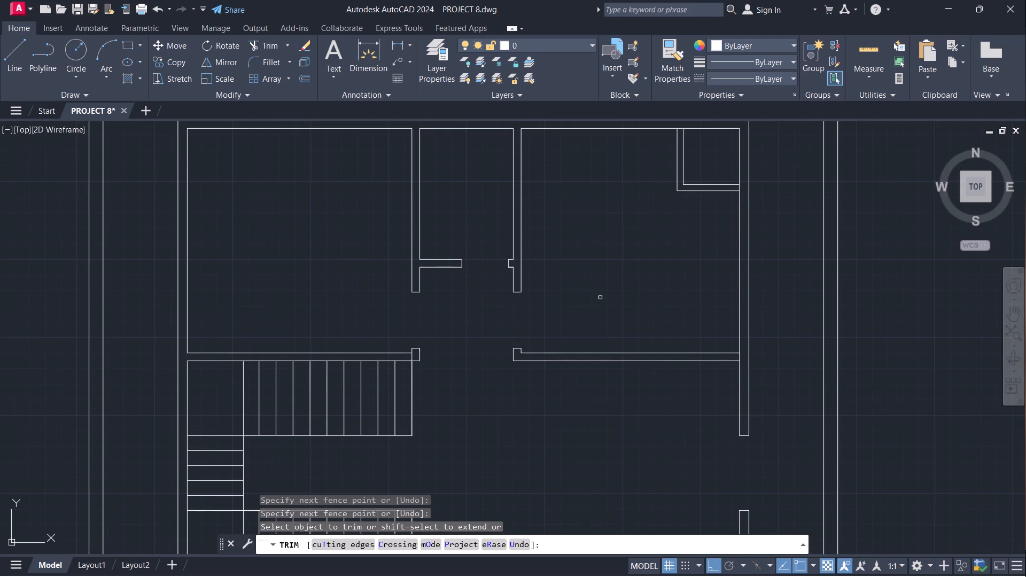
pyautogui.scroll(-1, 600, 298)
pyautogui.moveTo(610, 295); pyautogui.dragTo(541, 339, button='middle')
pyautogui.scroll(1, 559, 352)
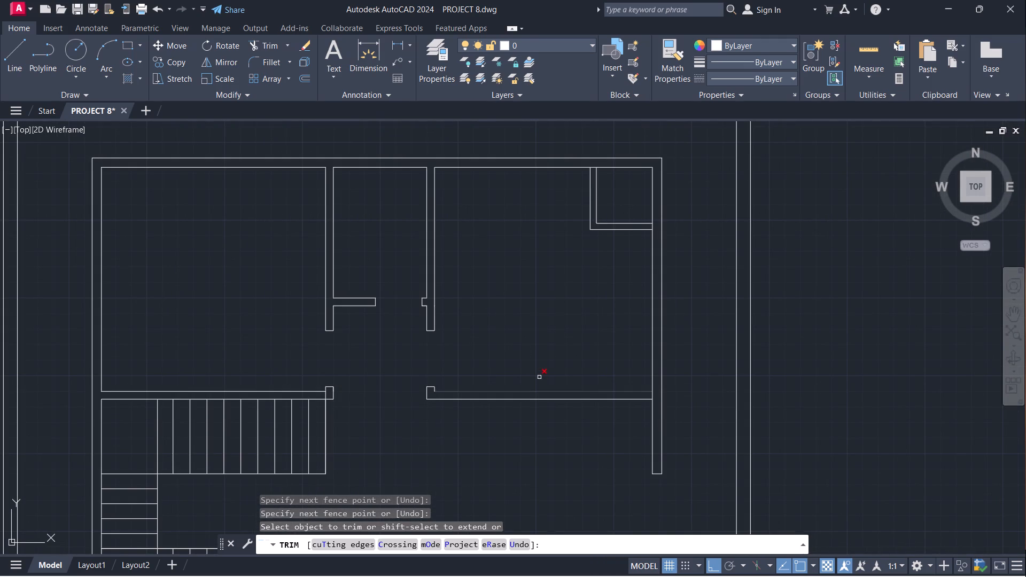
pyautogui.moveTo(539, 376); pyautogui.dragTo(538, 433)
pyautogui.scroll(2, 416, 379)
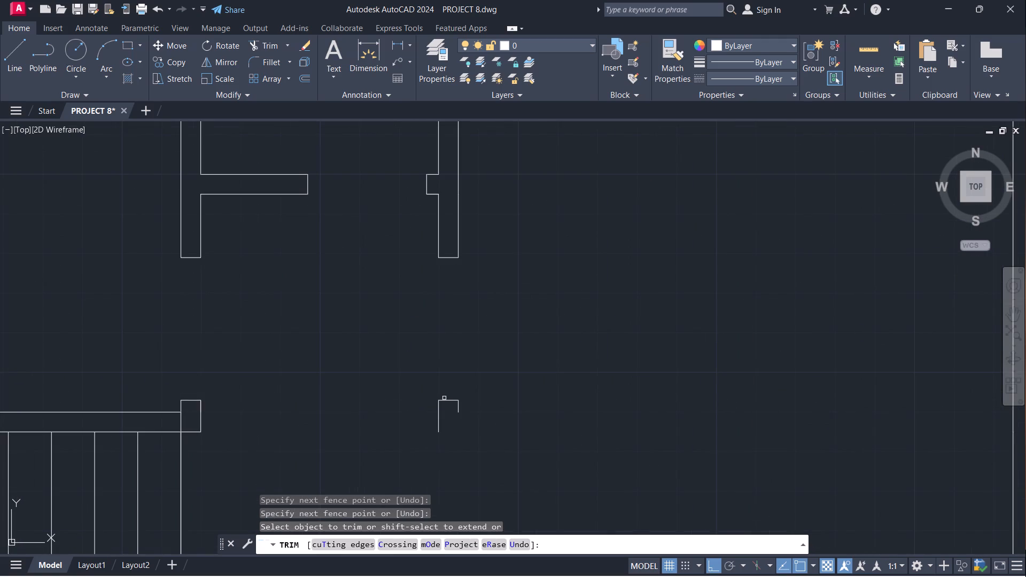
pyautogui.click(444, 401)
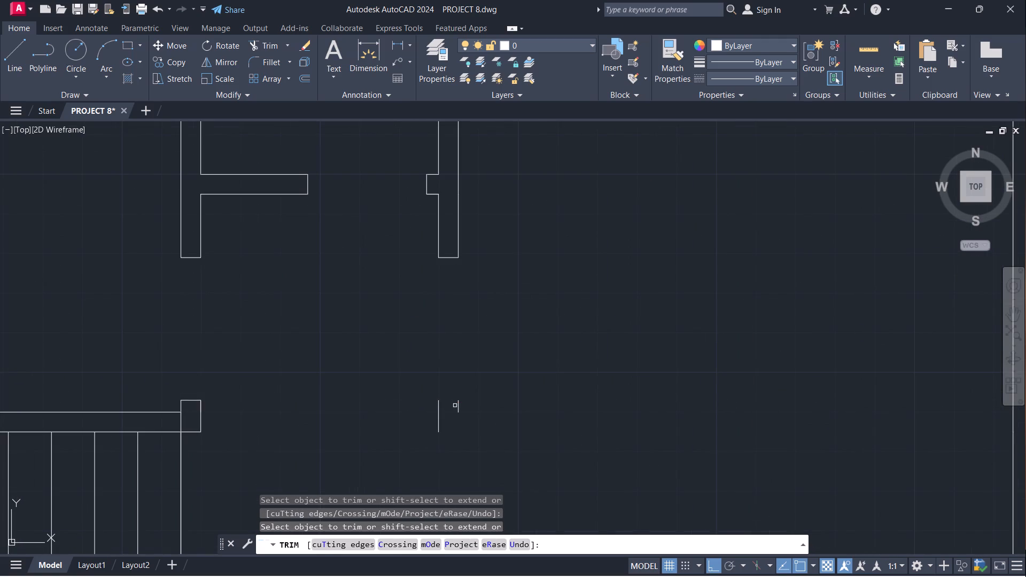
pyautogui.moveTo(455, 406); pyautogui.dragTo(466, 408)
pyautogui.moveTo(425, 414); pyautogui.dragTo(495, 406)
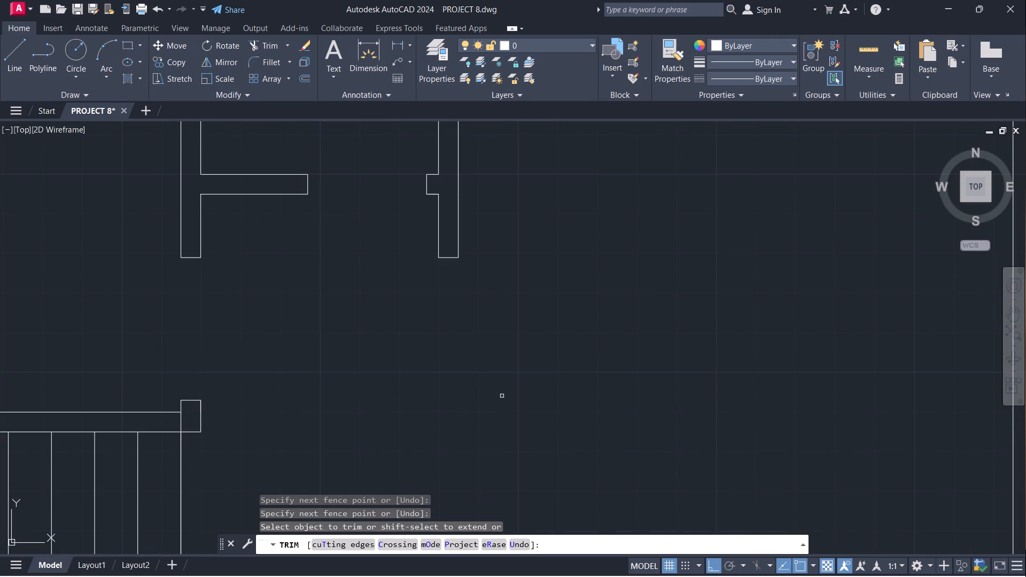
pyautogui.scroll(-3, 525, 356)
pyautogui.scroll(-1, 580, 324)
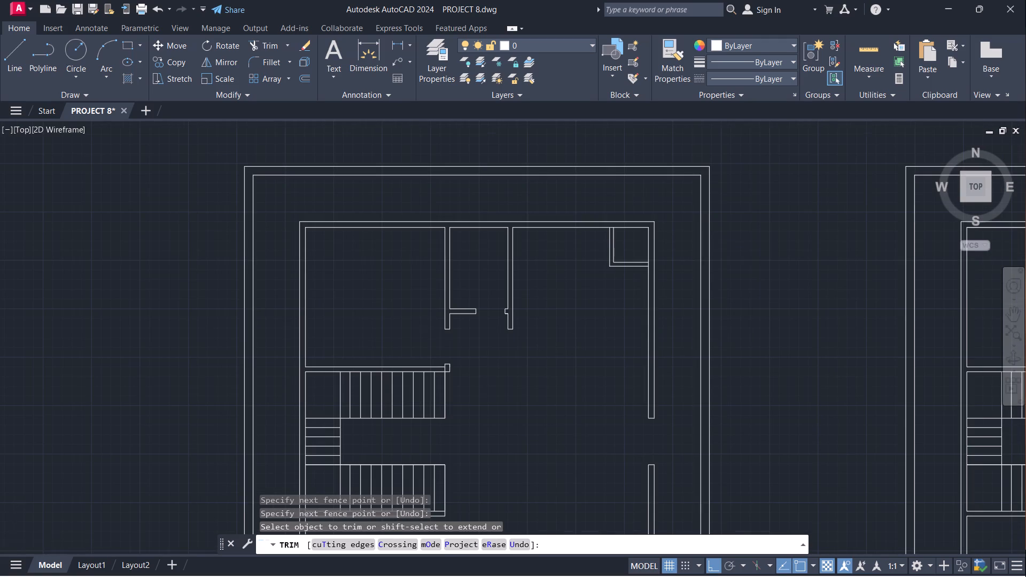
pyautogui.moveTo(578, 333); pyautogui.dragTo(569, 295, button='middle')
pyautogui.scroll(1, 553, 309)
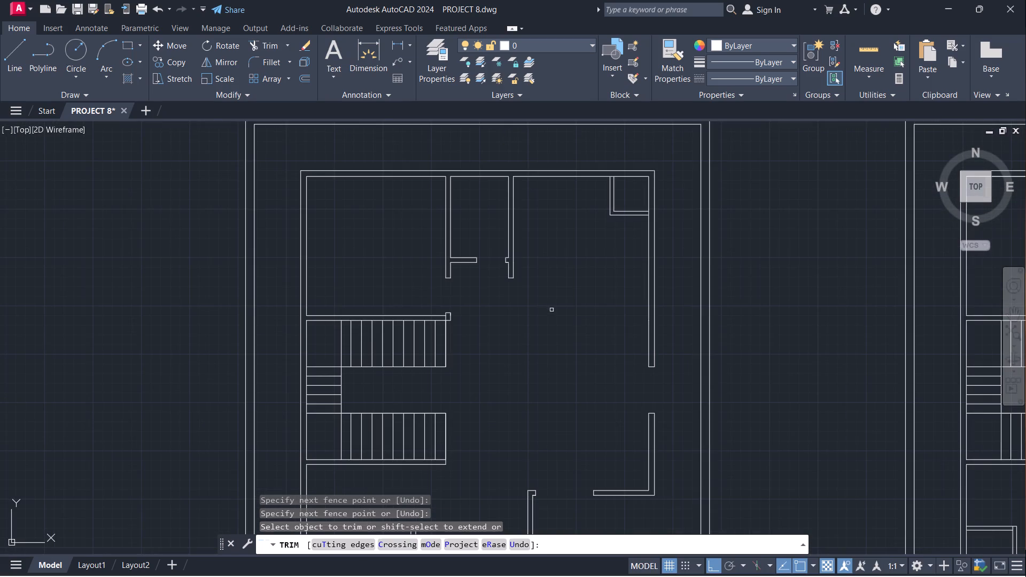
pyautogui.scroll(1, 537, 315)
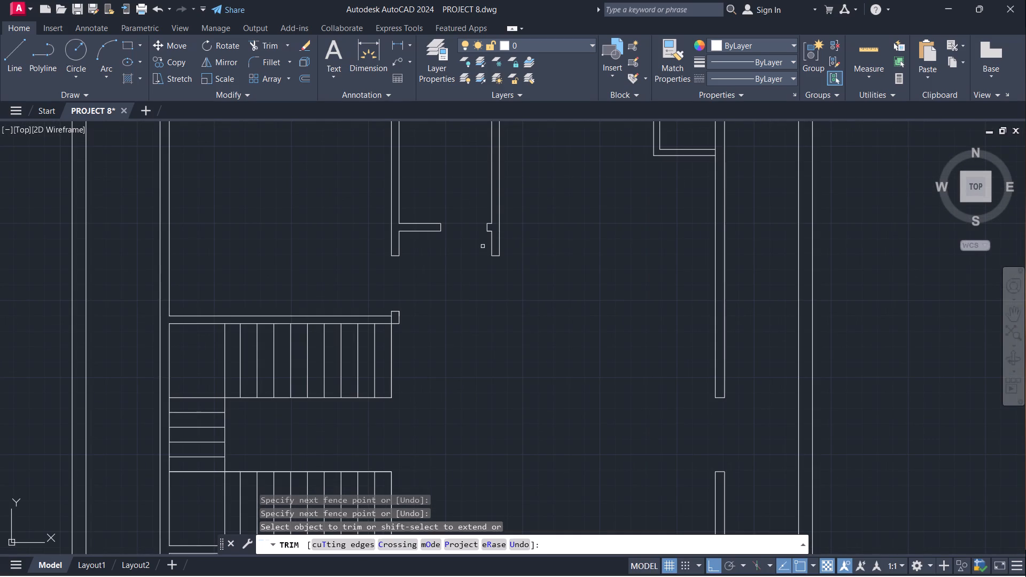
pyautogui.scroll(2, 487, 244)
pyautogui.press('Escape')
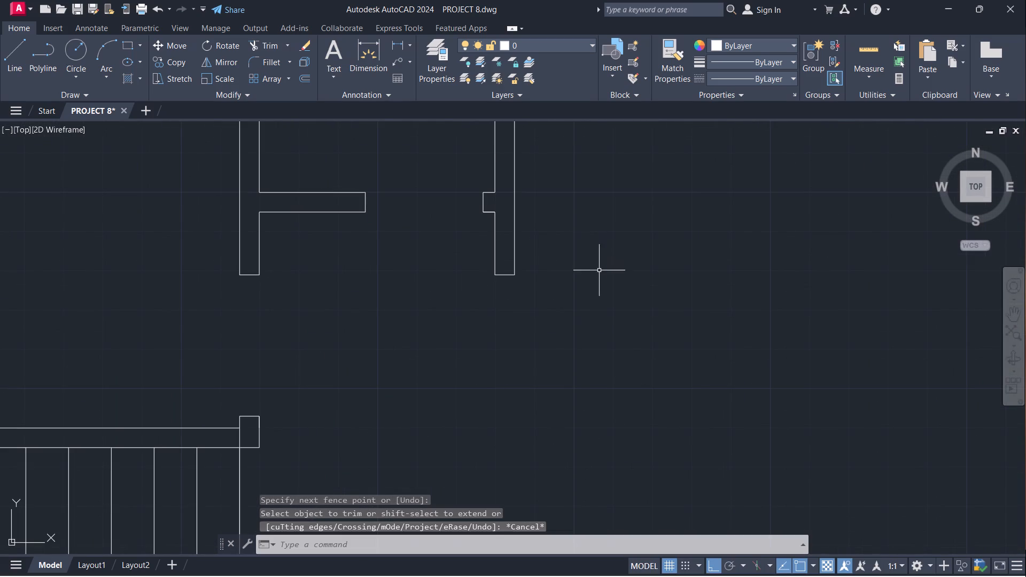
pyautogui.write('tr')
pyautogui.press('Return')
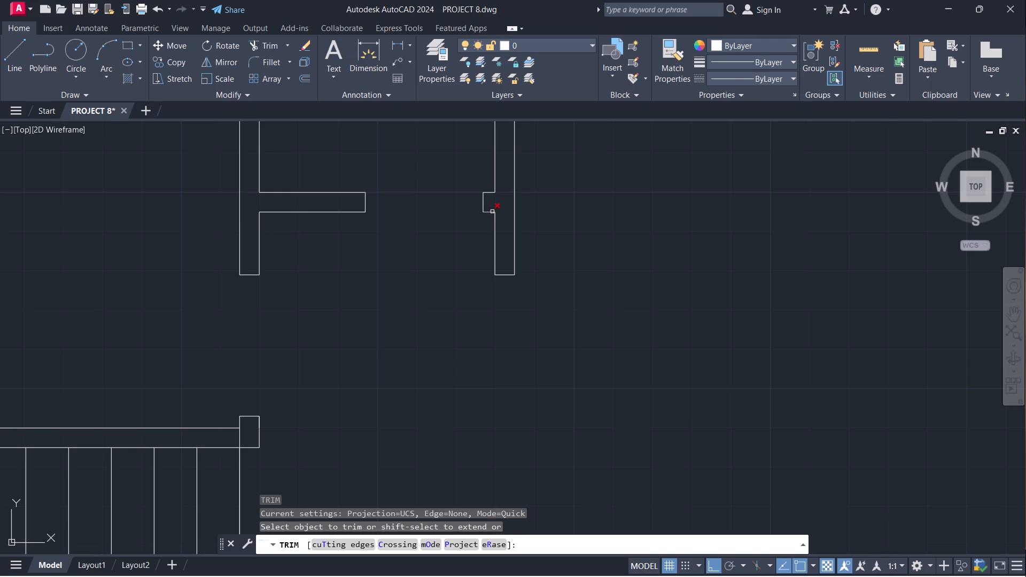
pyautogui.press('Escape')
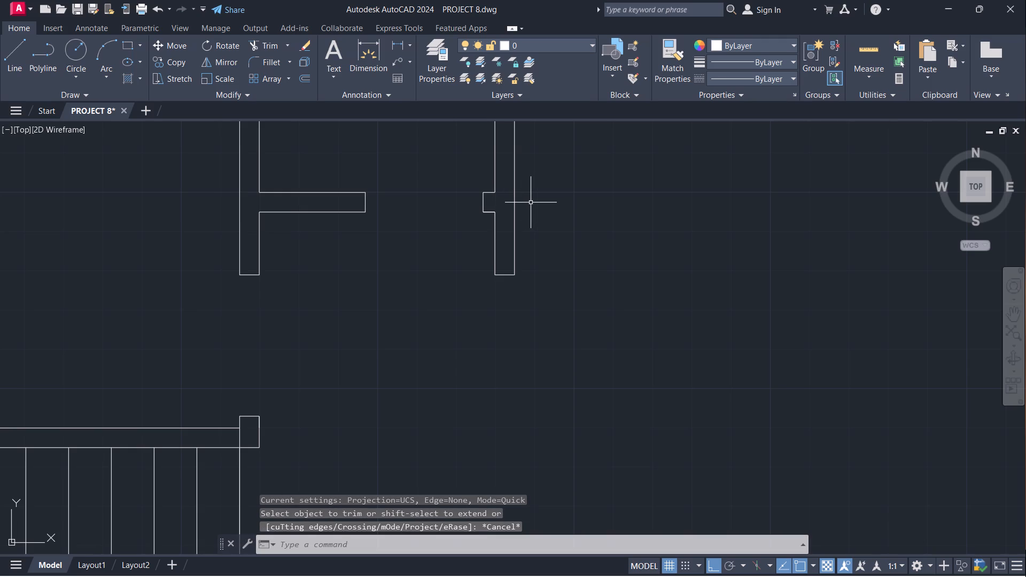
# Extend the lower line of the small door stub across the thickness of the middle room's right wall.
pyautogui.write('ex')
pyautogui.press('Return')
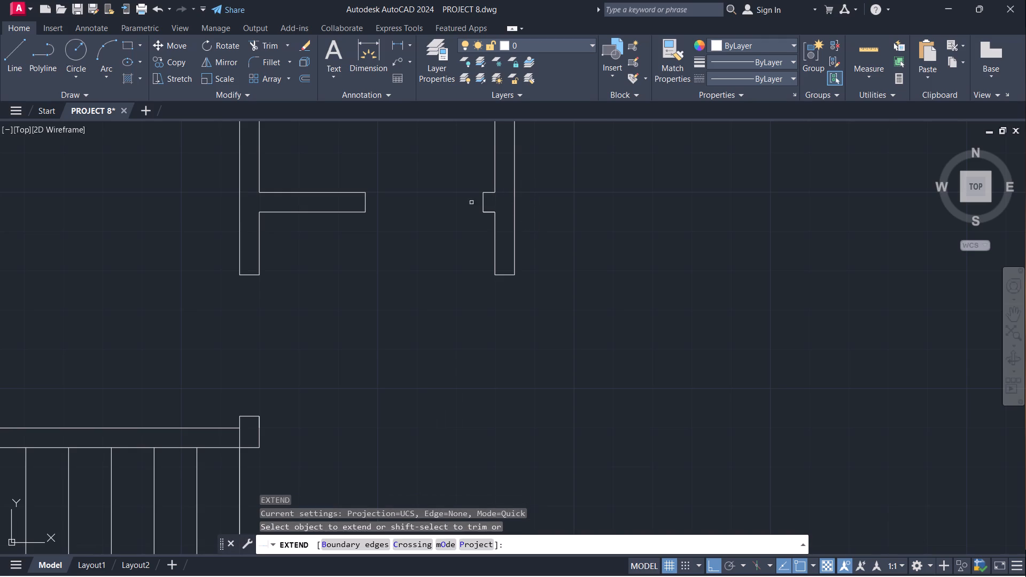
pyautogui.click(490, 213)
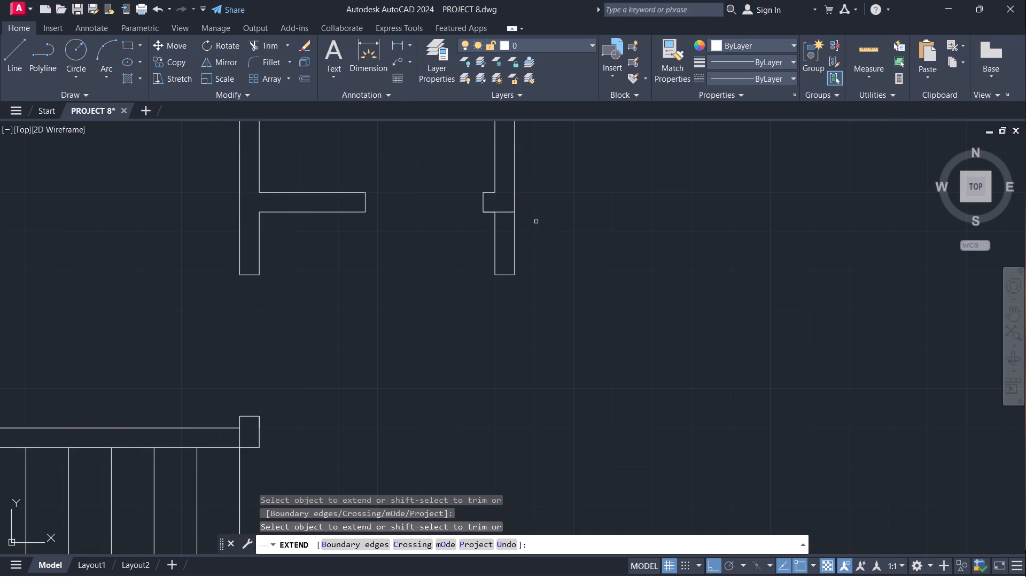
pyautogui.press('Escape')
# Trim the middle room's right wall below the door stub and remove its leftover end line.
pyautogui.write('tr')
pyautogui.press('Return')
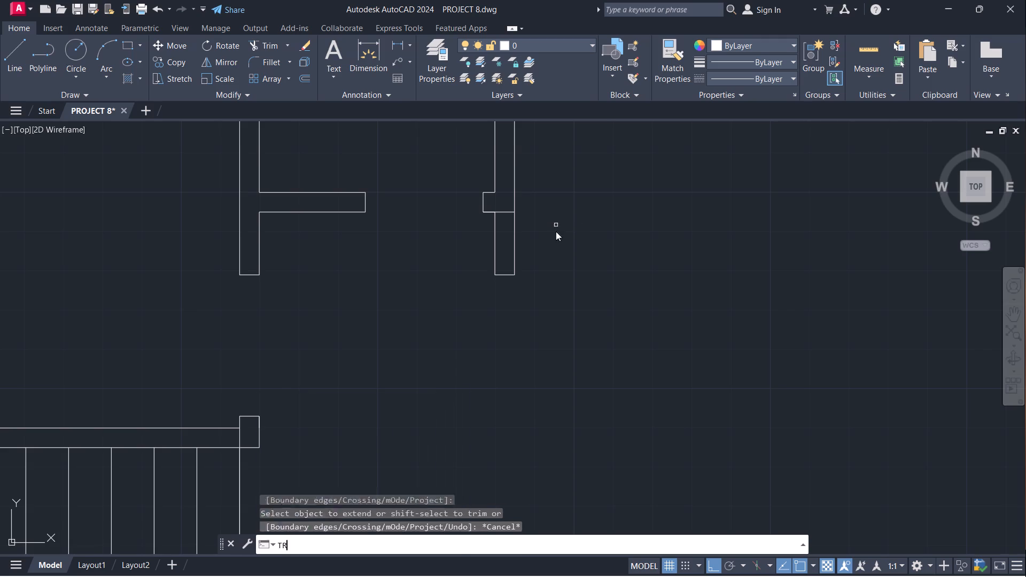
pyautogui.moveTo(556, 223); pyautogui.dragTo(462, 284)
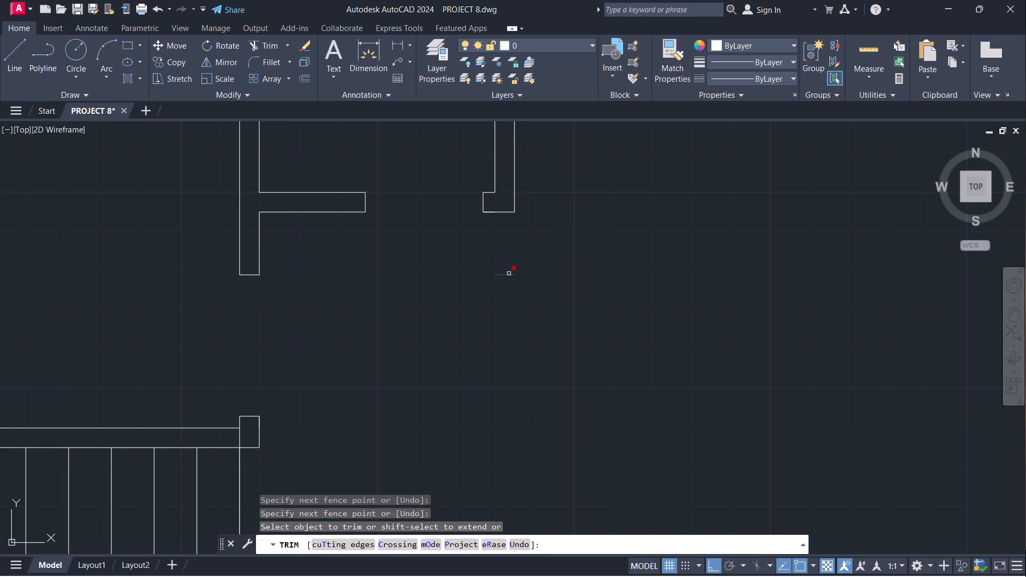
pyautogui.click(509, 274)
# Examine the left floor plan around the opened area, the corner space, the stairs and the lower rooms.
pyautogui.scroll(-2, 597, 217)
pyautogui.moveTo(607, 228); pyautogui.dragTo(486, 328, button='middle')
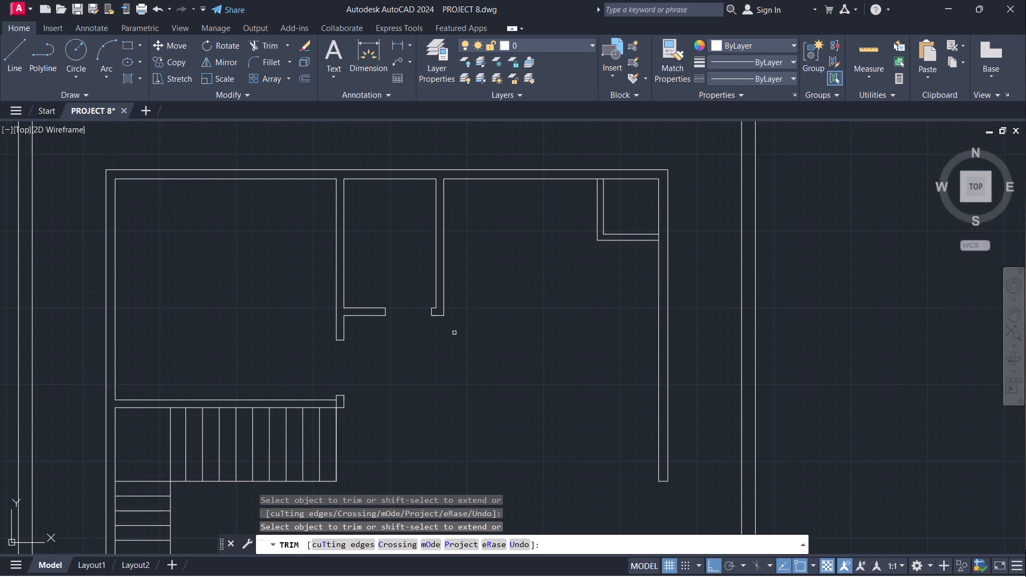
pyautogui.scroll(2, 454, 333)
pyautogui.scroll(-2, 498, 296)
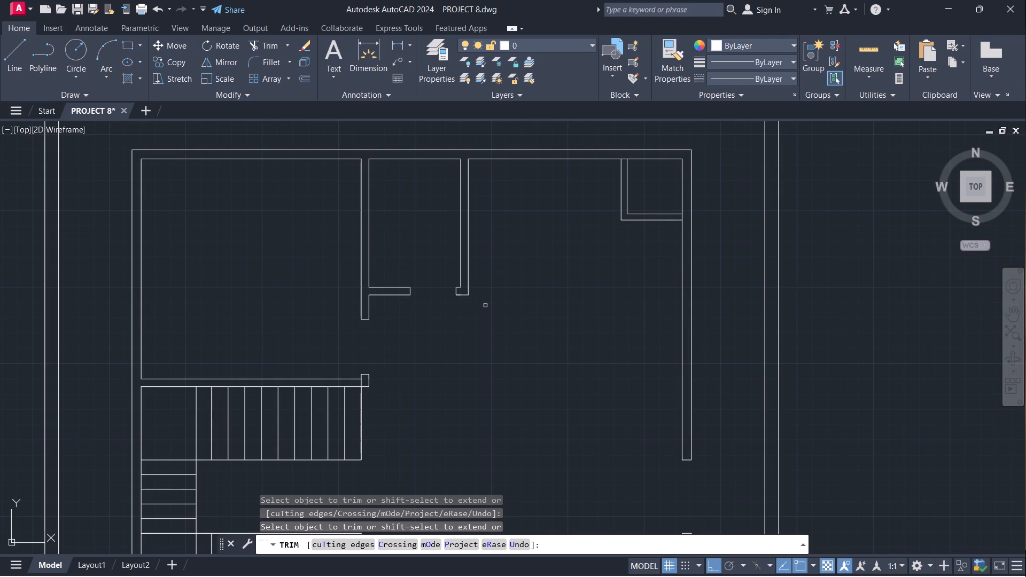
pyautogui.scroll(-1, 595, 317)
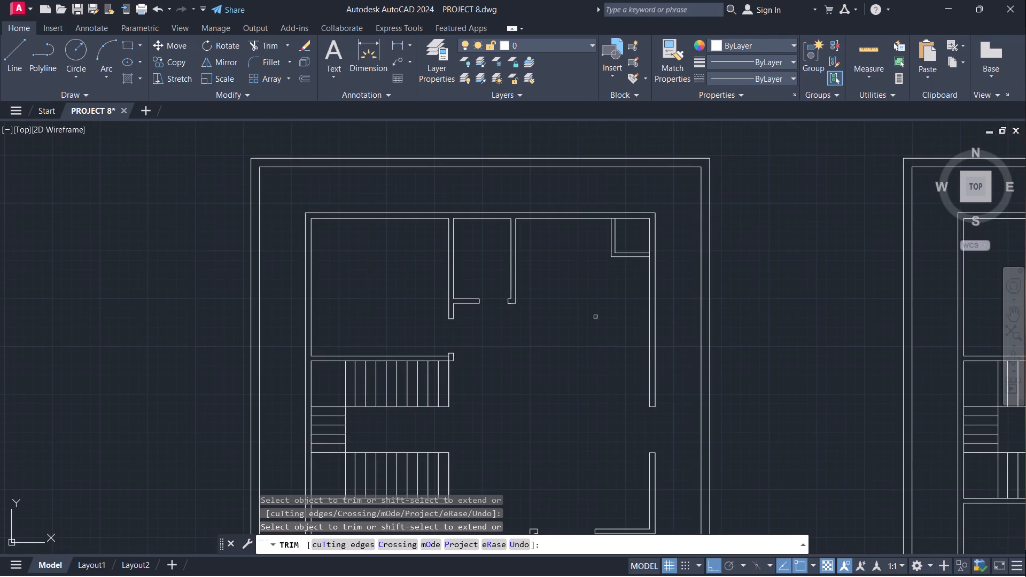
pyautogui.moveTo(609, 353); pyautogui.dragTo(564, 277, button='middle')
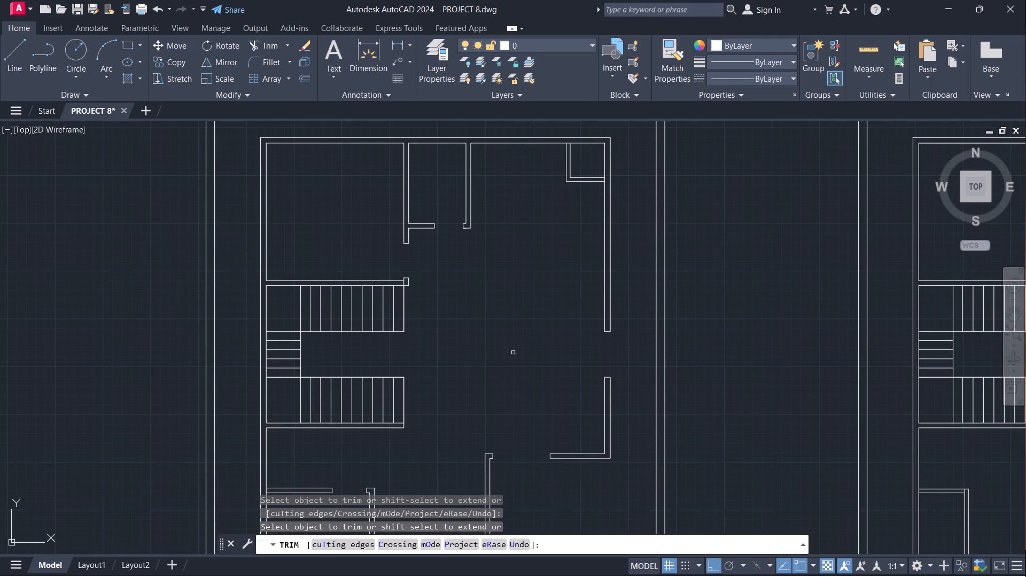
pyautogui.scroll(-1, 520, 342)
pyautogui.scroll(2, 511, 325)
pyautogui.moveTo(514, 278); pyautogui.dragTo(485, 353, button='middle')
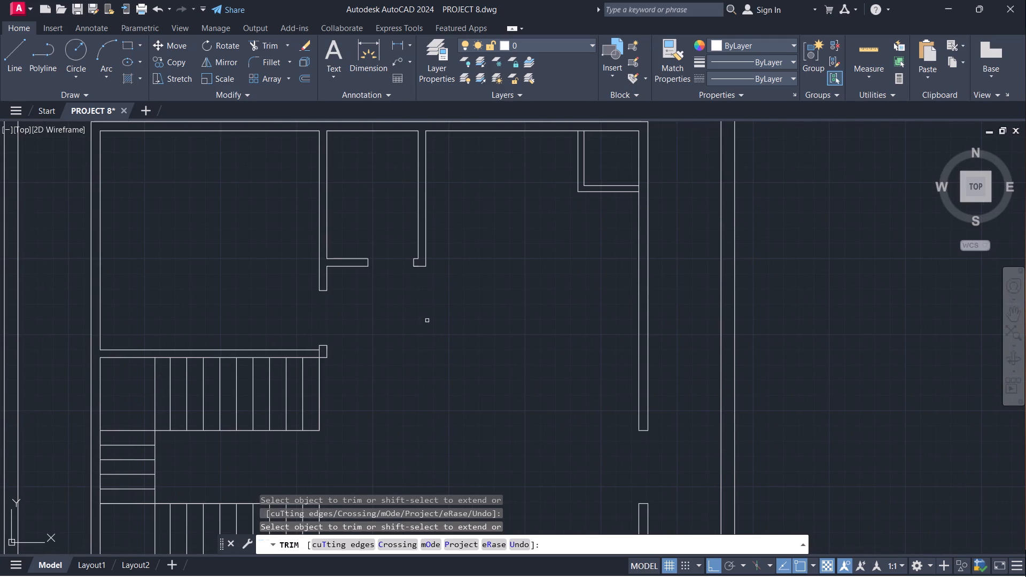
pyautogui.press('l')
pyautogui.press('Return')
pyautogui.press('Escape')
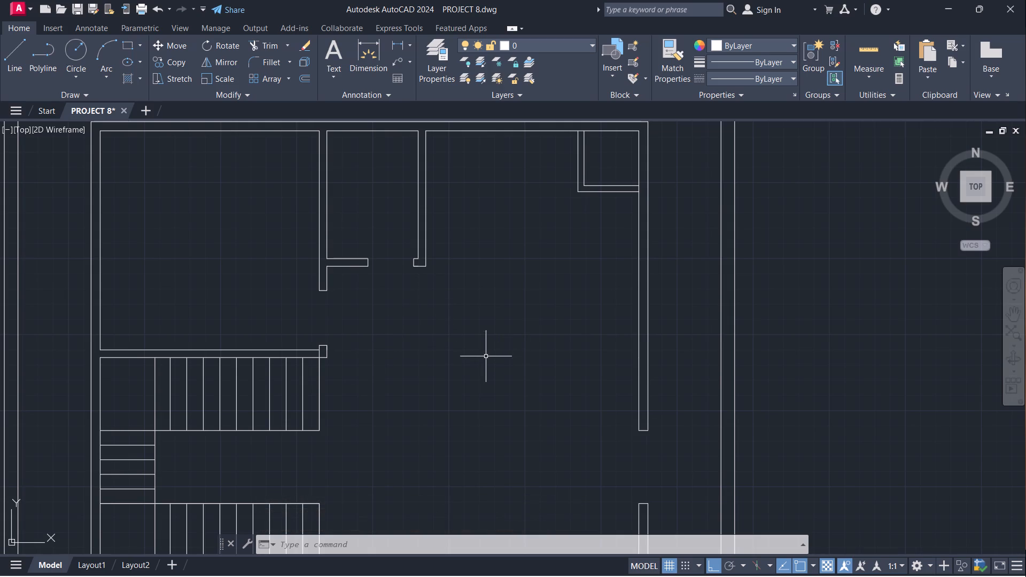
# Draw a vertical line from the door stub's outer corner down to the level of the wall line above the stairs.
pyautogui.press('l')
pyautogui.press('Return')
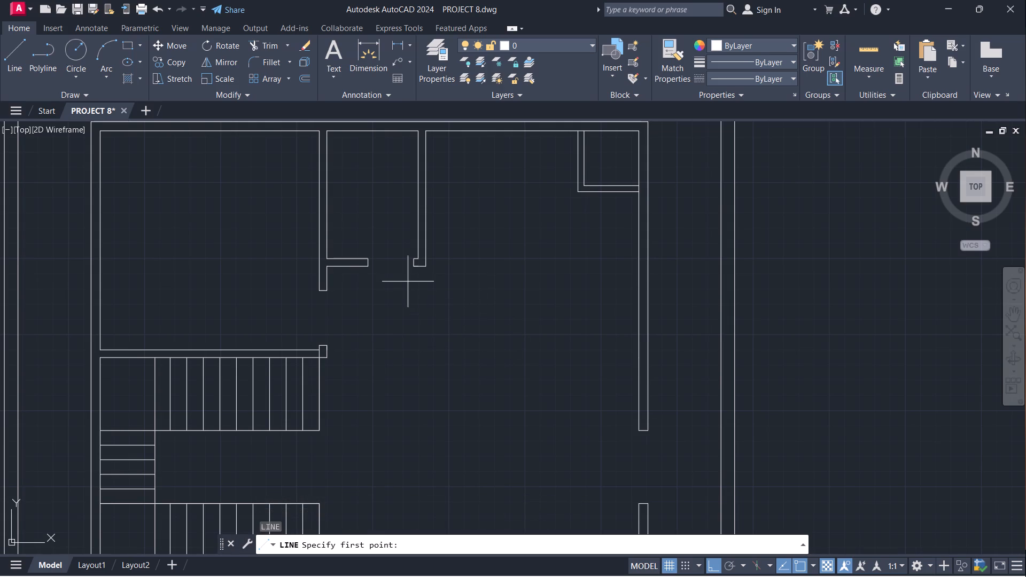
pyautogui.click(425, 271)
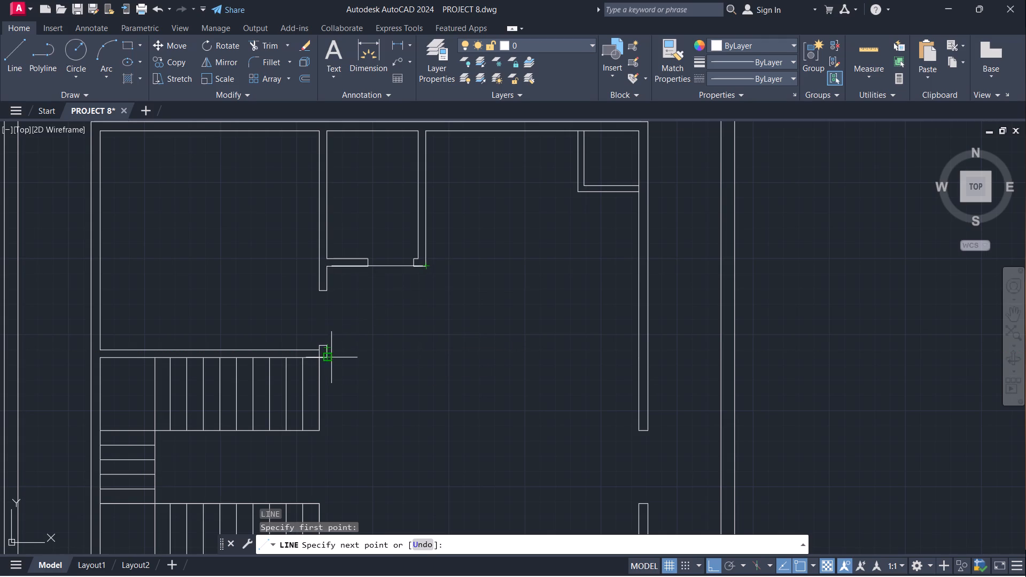
pyautogui.click(429, 358)
pyautogui.press('Escape')
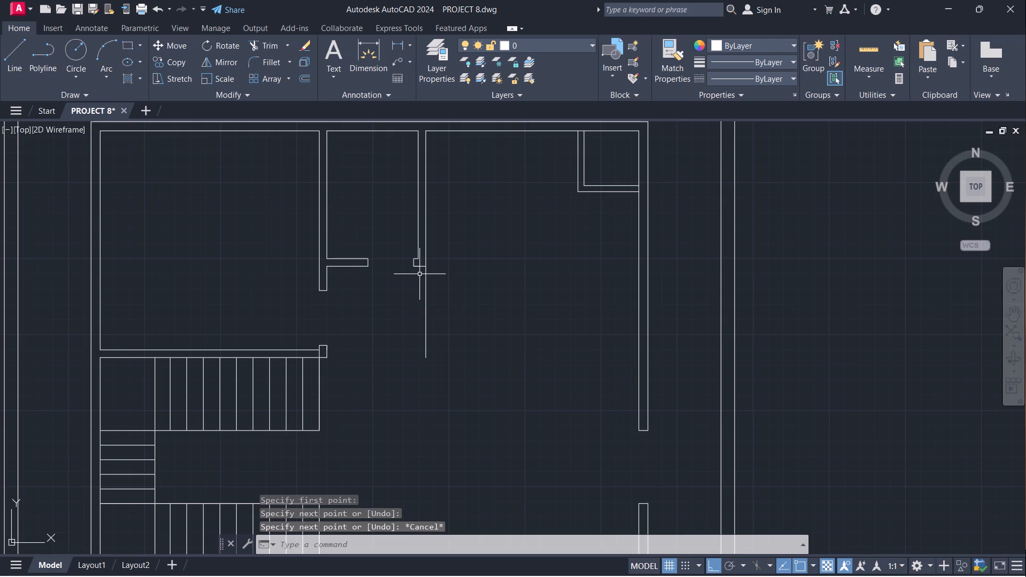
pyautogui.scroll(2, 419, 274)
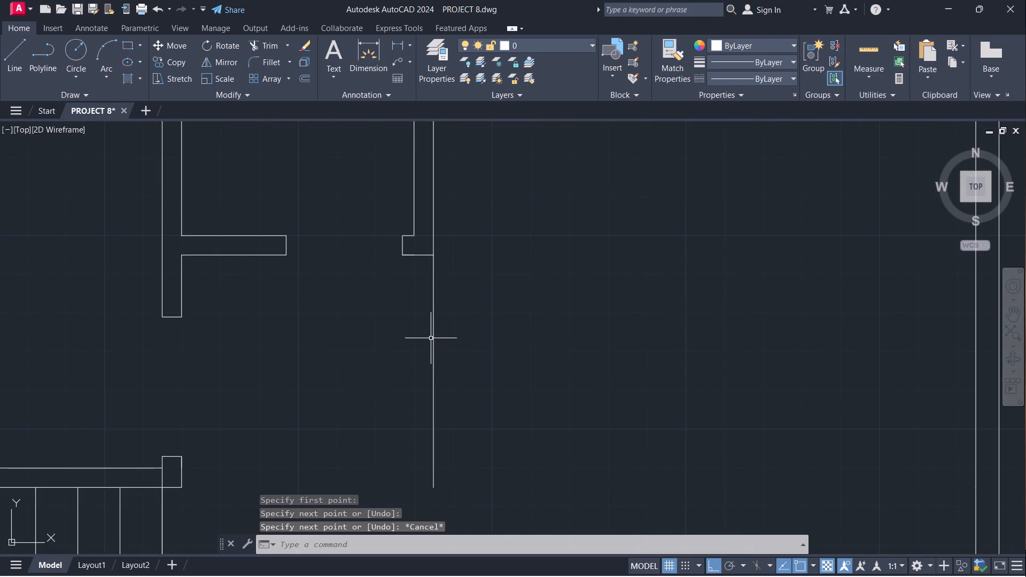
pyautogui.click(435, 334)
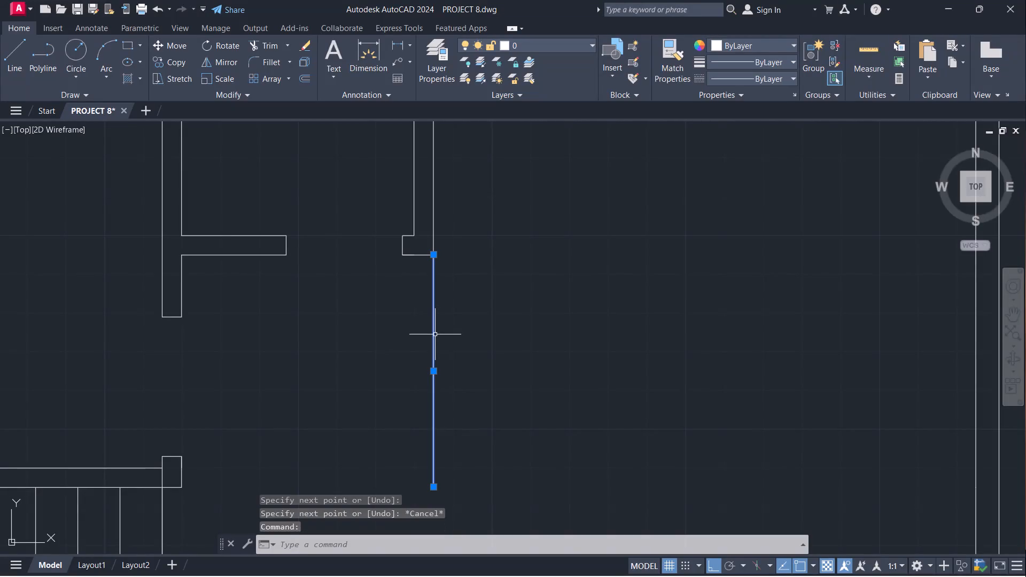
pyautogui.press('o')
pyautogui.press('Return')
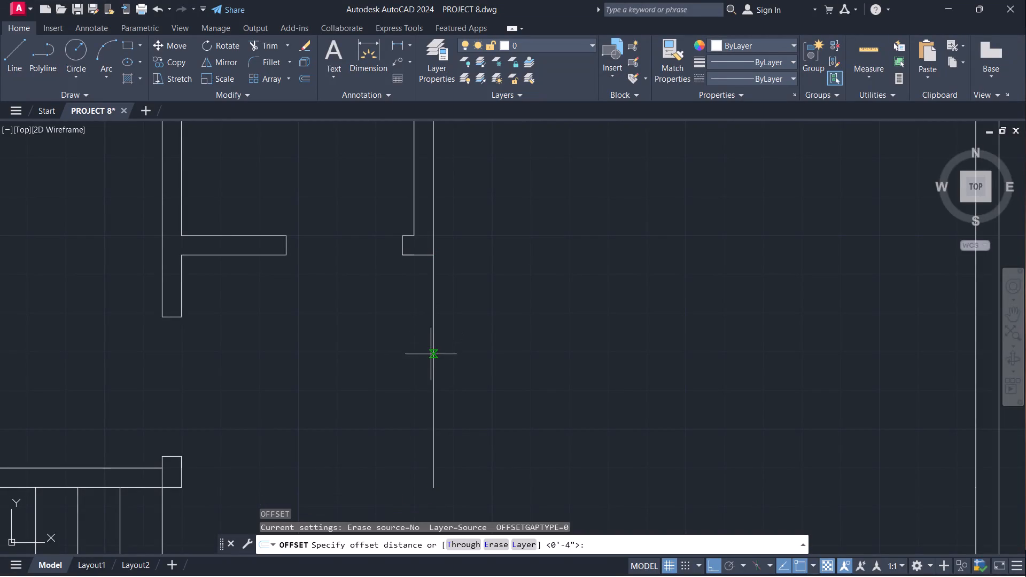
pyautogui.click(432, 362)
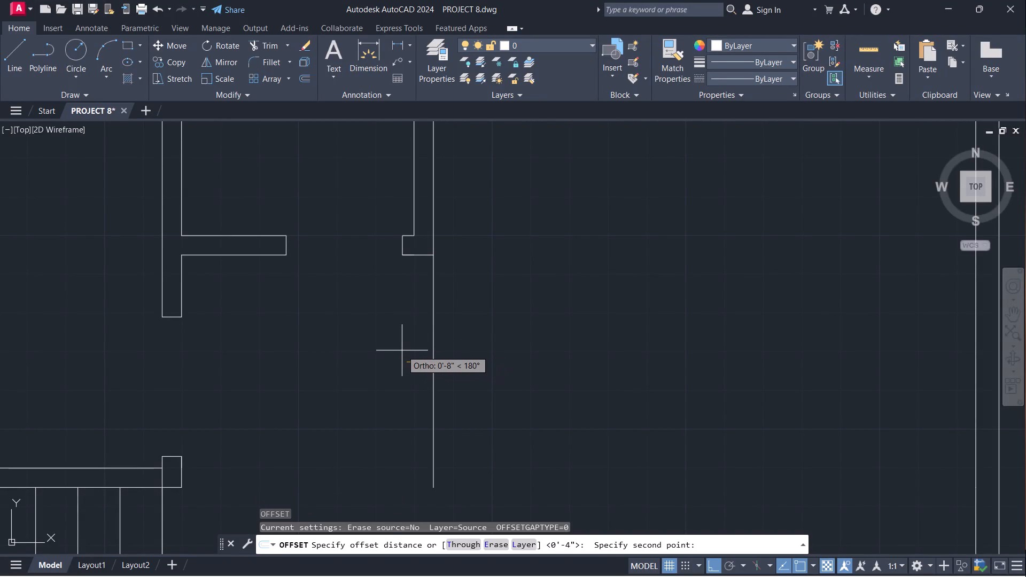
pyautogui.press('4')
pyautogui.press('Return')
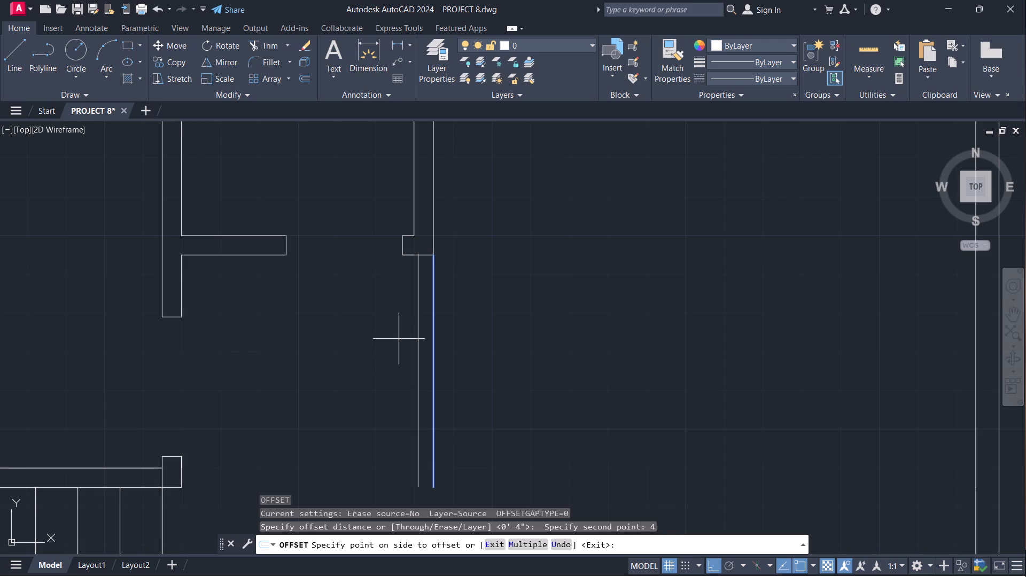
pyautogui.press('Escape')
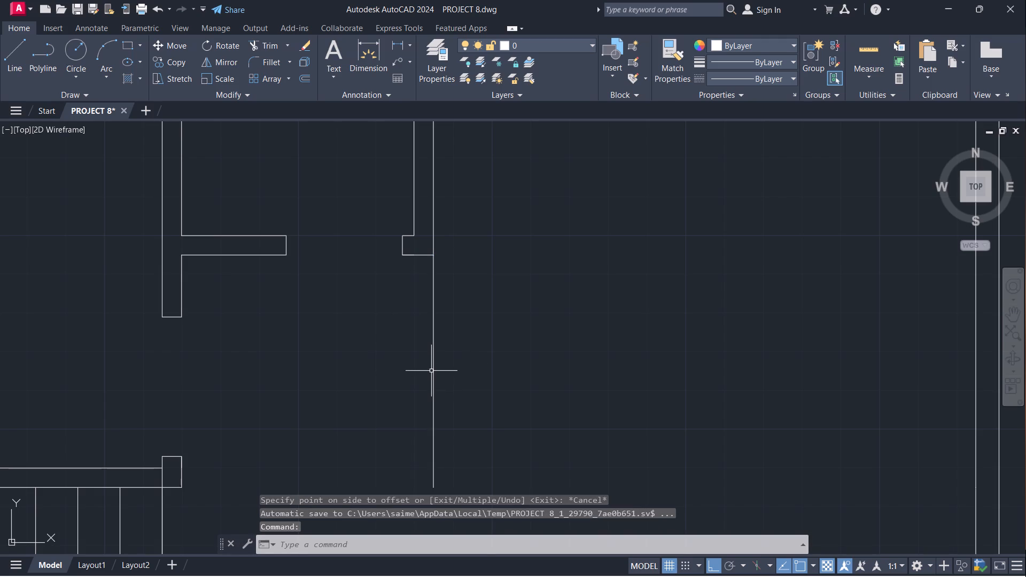
# Offset the new vertical line below the door stub by 5" toward the passage to form the wall thickness.
pyautogui.click(432, 370)
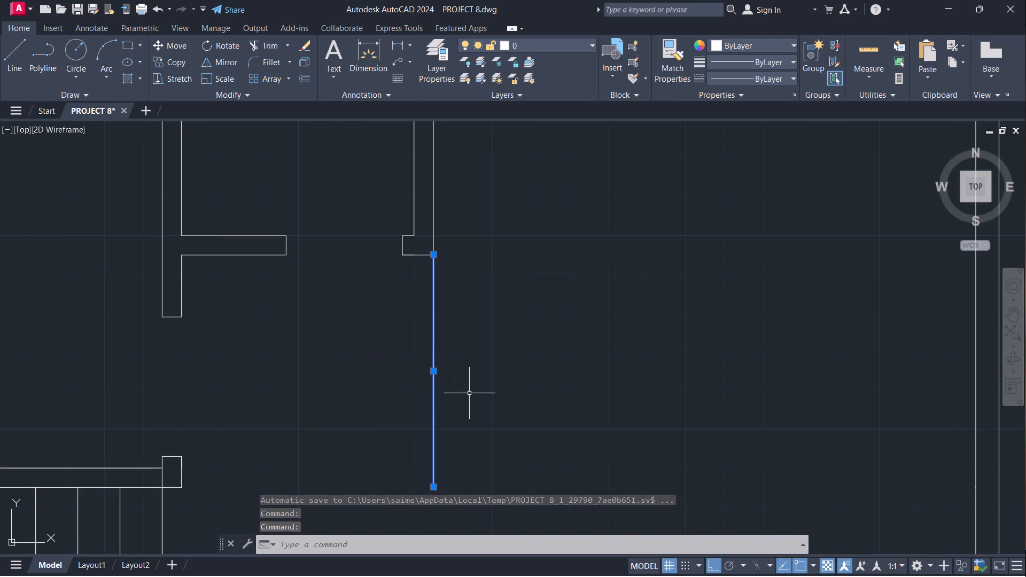
pyautogui.press('space')
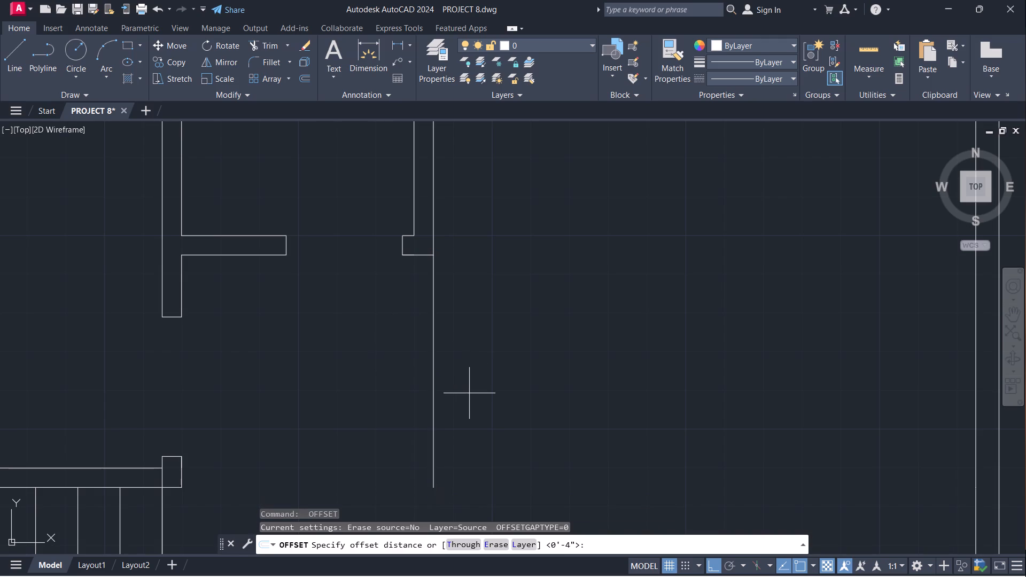
pyautogui.moveTo(434, 356); pyautogui.dragTo(421, 356)
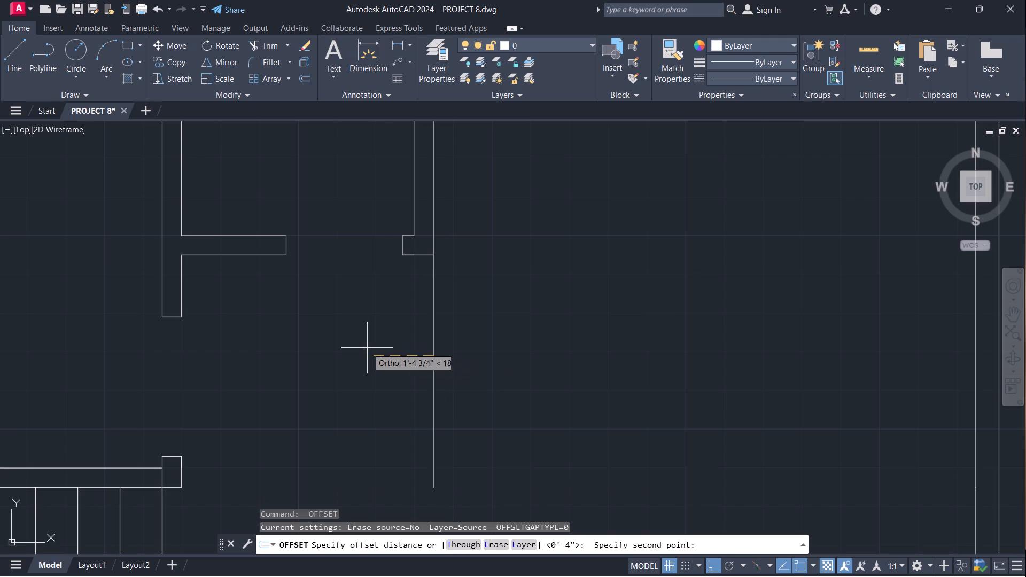
pyautogui.press('5')
pyautogui.press('Return')
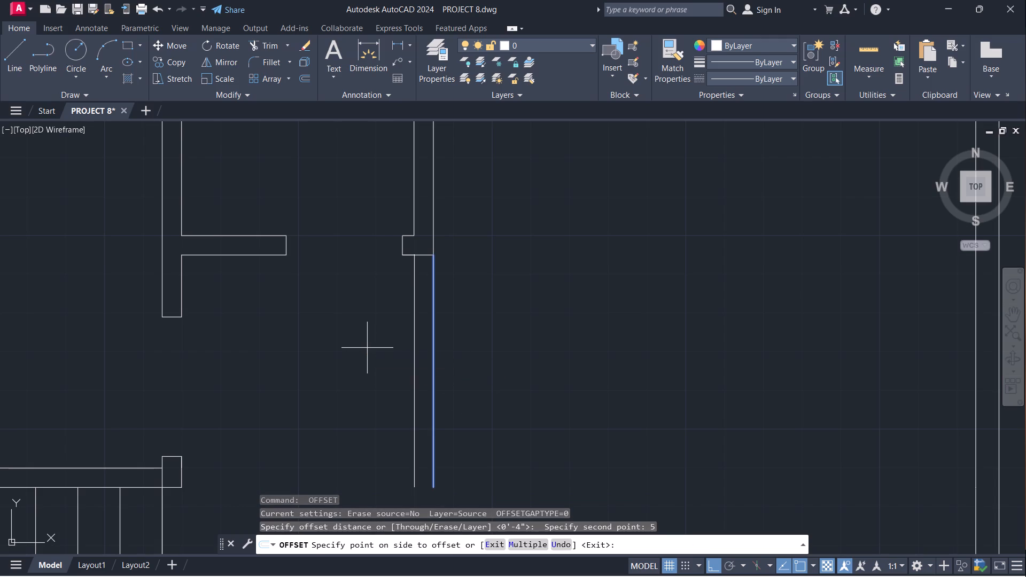
pyautogui.click(367, 348)
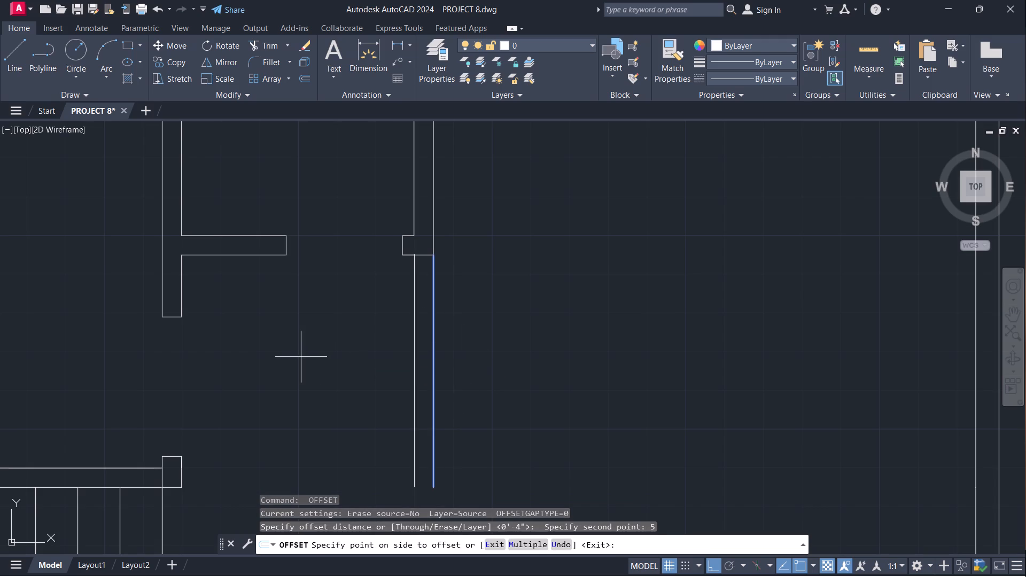
pyautogui.click(301, 357)
# Close the open lower end of the new wall with a short horizontal line between its two faces.
pyautogui.scroll(-1, 566, 315)
pyautogui.moveTo(509, 416); pyautogui.dragTo(478, 344, button='middle')
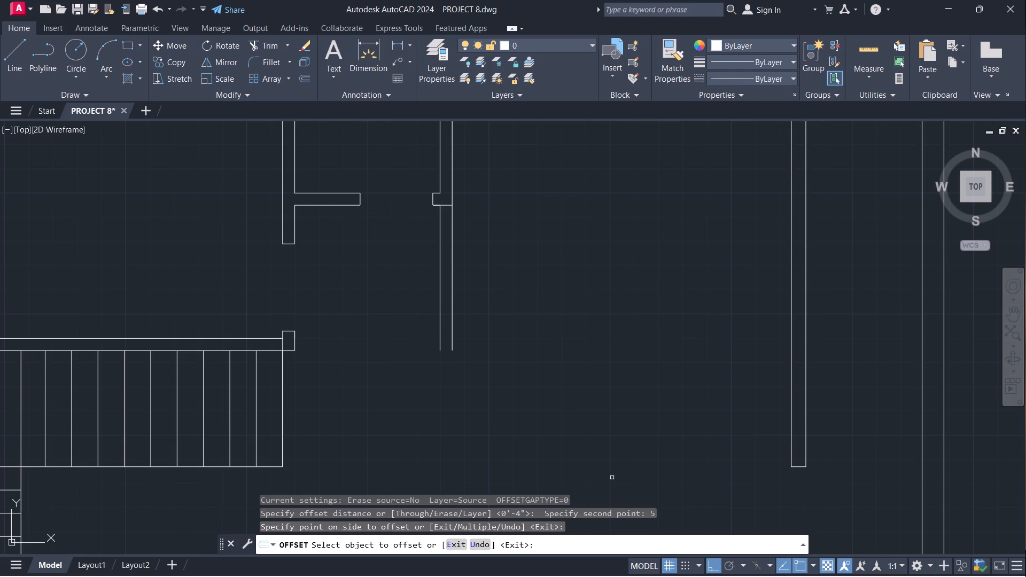
pyautogui.press('l')
pyautogui.press('Return')
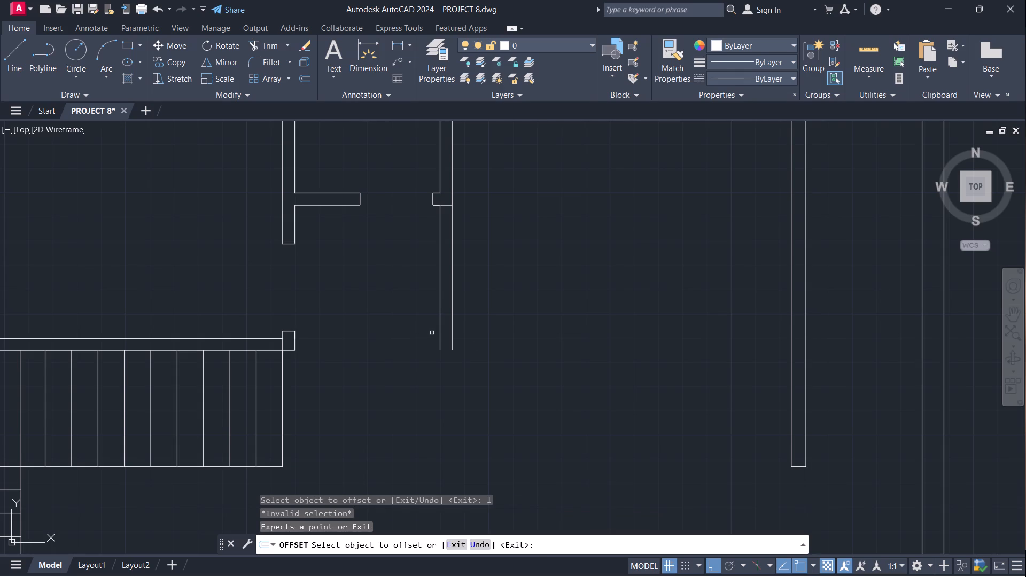
pyautogui.scroll(2, 432, 331)
pyautogui.press('Escape')
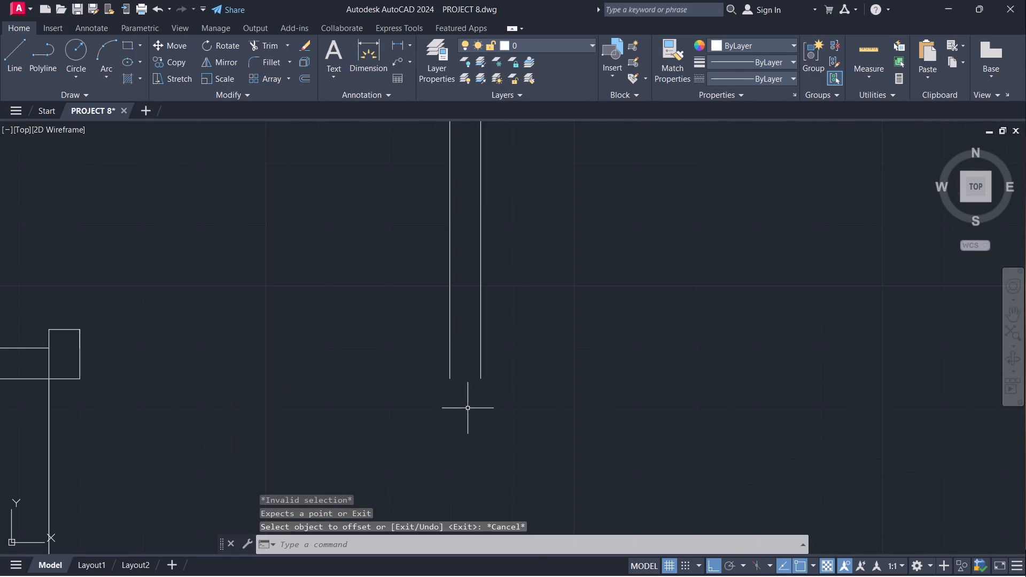
pyautogui.press('l')
pyautogui.press('Return')
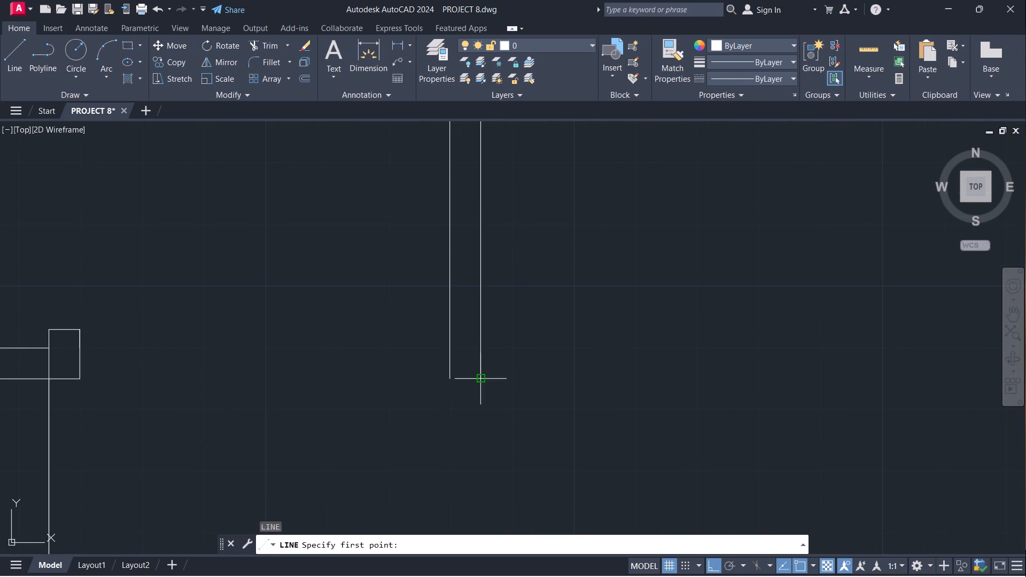
pyautogui.click(482, 376)
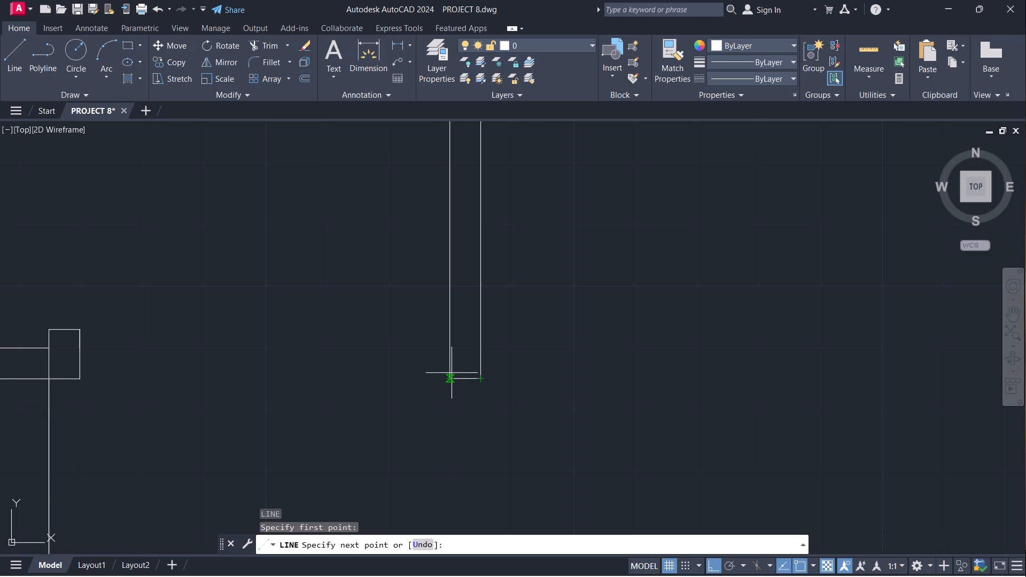
pyautogui.scroll(3, 452, 373)
pyautogui.click(436, 394)
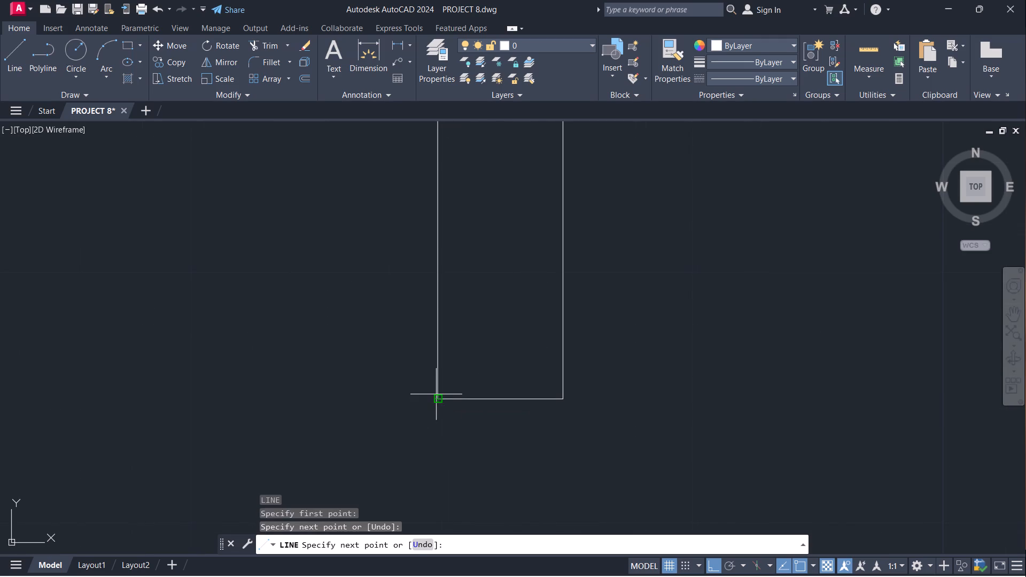
pyautogui.press('Escape')
# Examine the left floor plan around the new wall, the upper rooms, the corner space and the stairs.
pyautogui.scroll(-3, 479, 347)
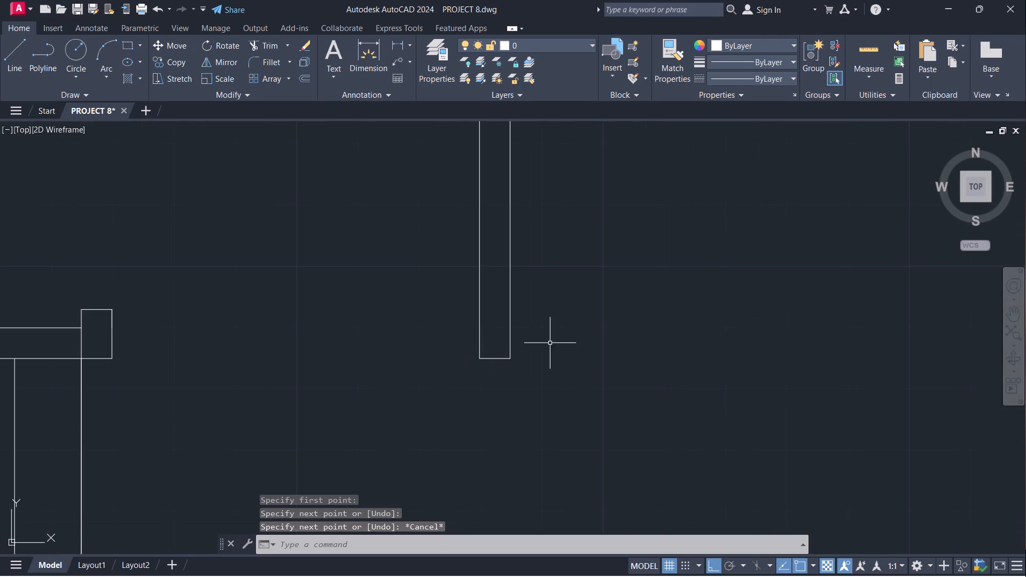
pyautogui.scroll(-2, 658, 344)
pyautogui.moveTo(720, 333); pyautogui.dragTo(587, 322, button='middle')
pyautogui.scroll(-1, 733, 366)
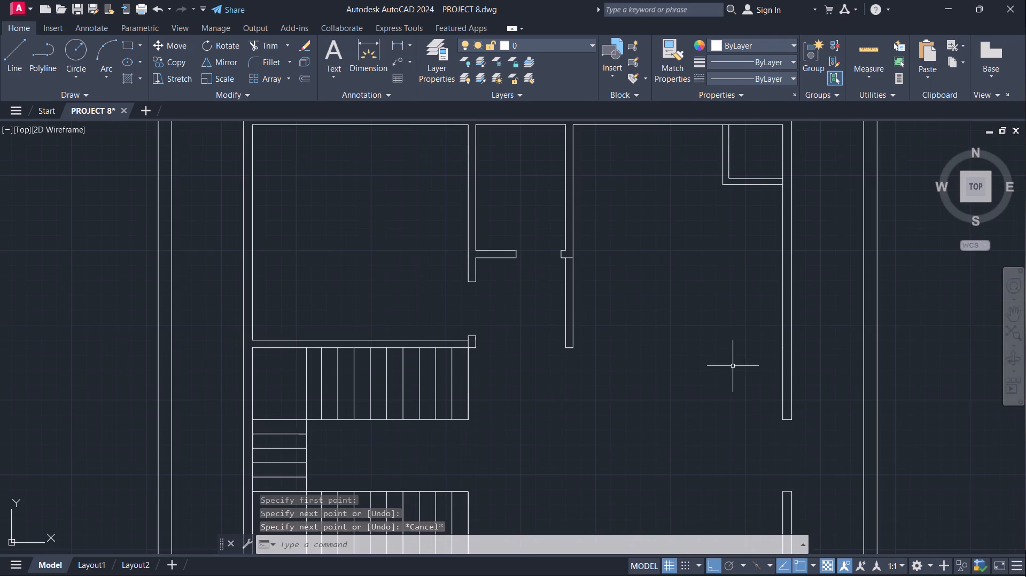
pyautogui.moveTo(699, 350); pyautogui.dragTo(639, 377, button='middle')
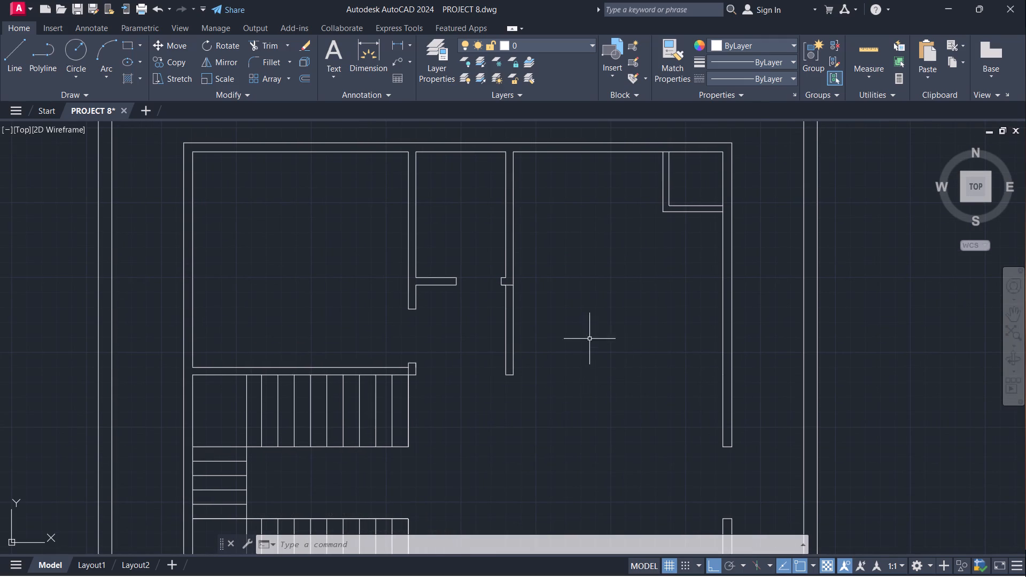
pyautogui.scroll(1, 594, 337)
pyautogui.scroll(-1, 656, 362)
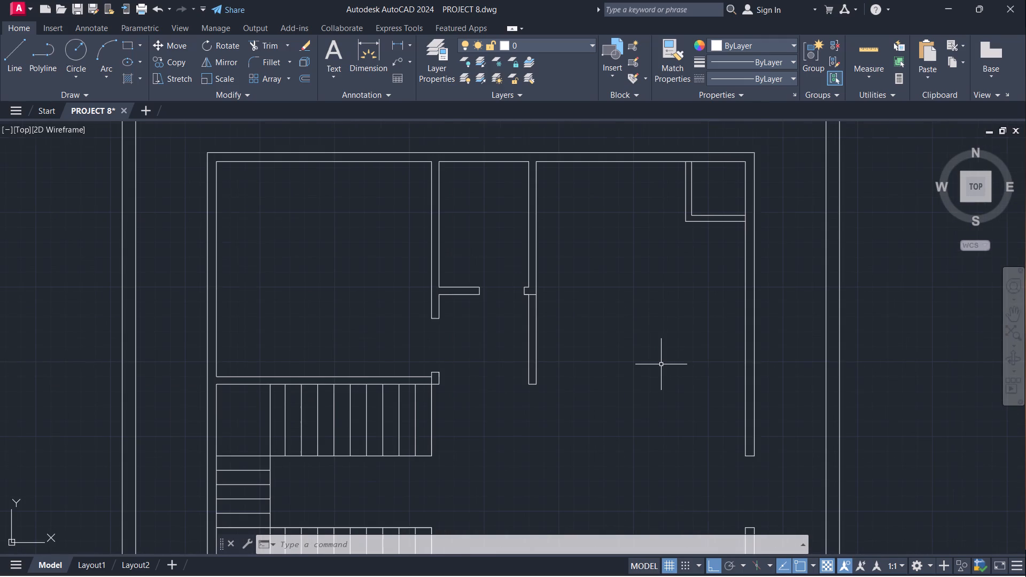
pyautogui.scroll(-1, 662, 365)
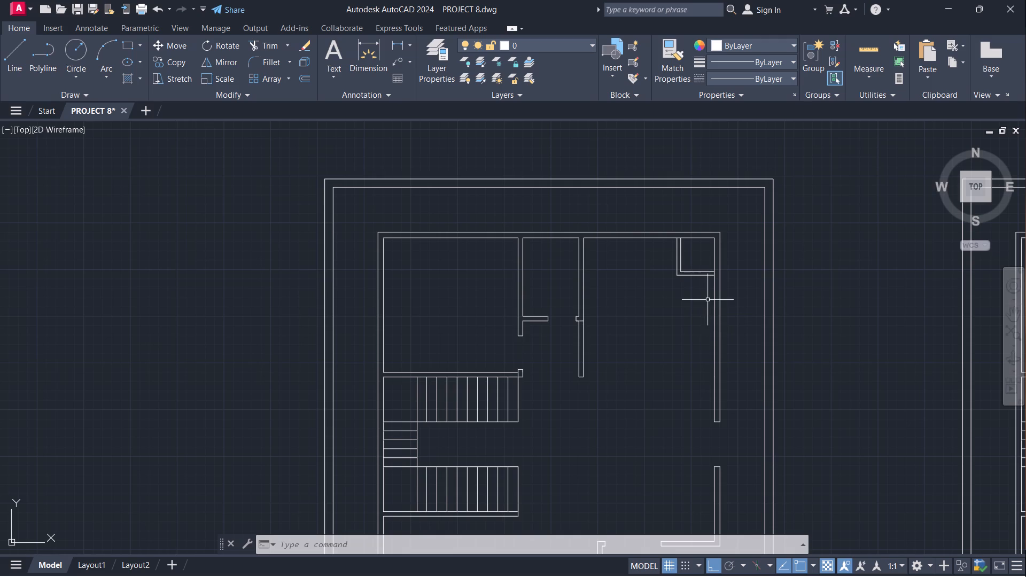
pyautogui.scroll(2, 635, 326)
pyautogui.scroll(-1, 647, 320)
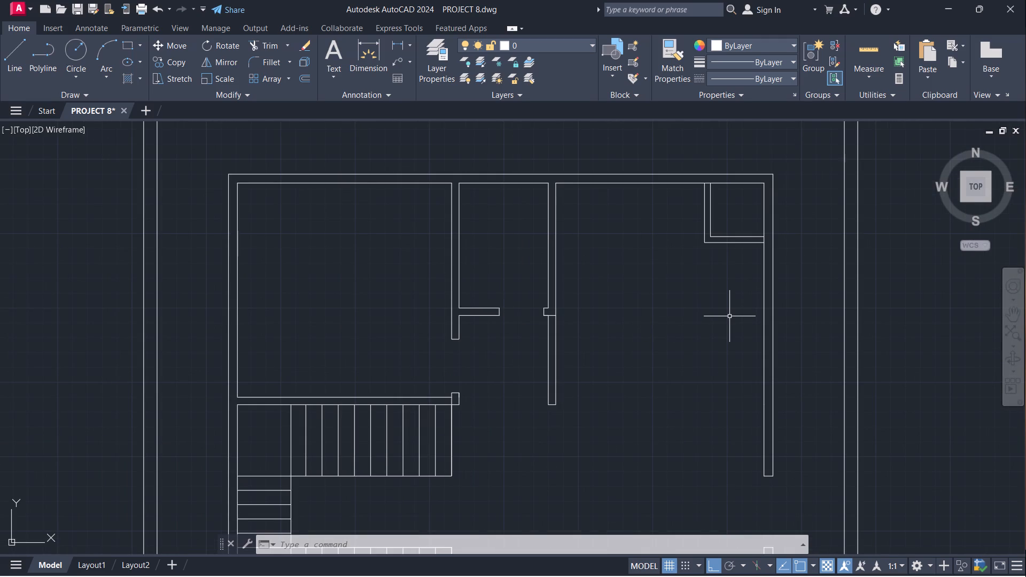
pyautogui.scroll(-1, 729, 316)
pyautogui.moveTo(729, 316); pyautogui.dragTo(689, 282, button='middle')
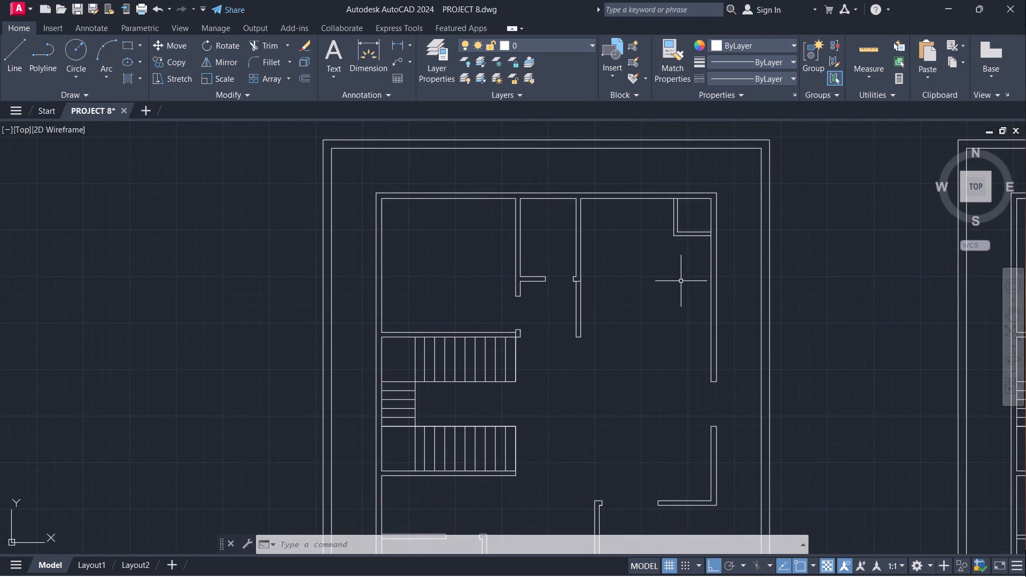
pyautogui.scroll(-1, 680, 281)
pyautogui.moveTo(675, 288); pyautogui.dragTo(555, 261, button='middle')
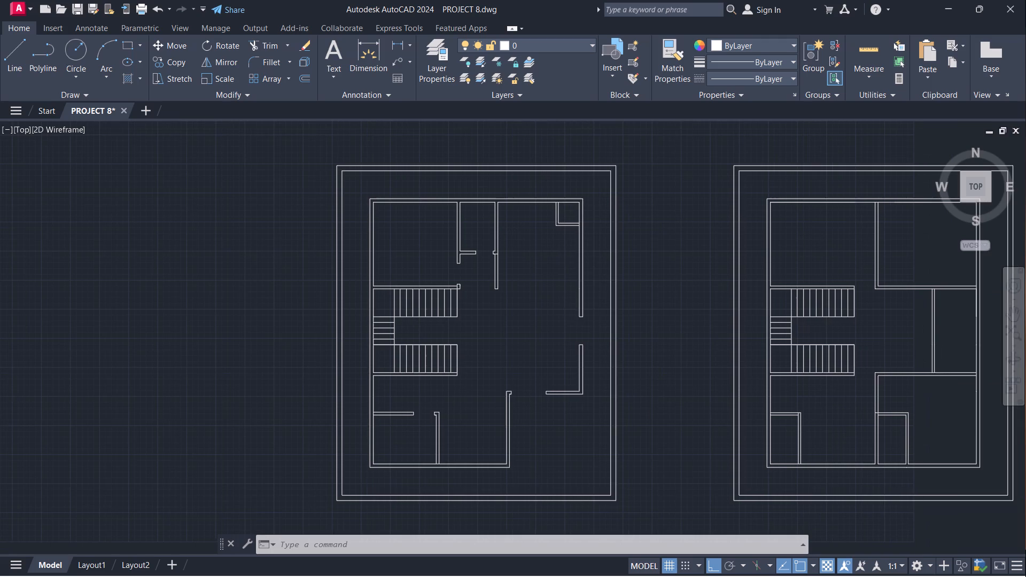
pyautogui.scroll(1, 555, 261)
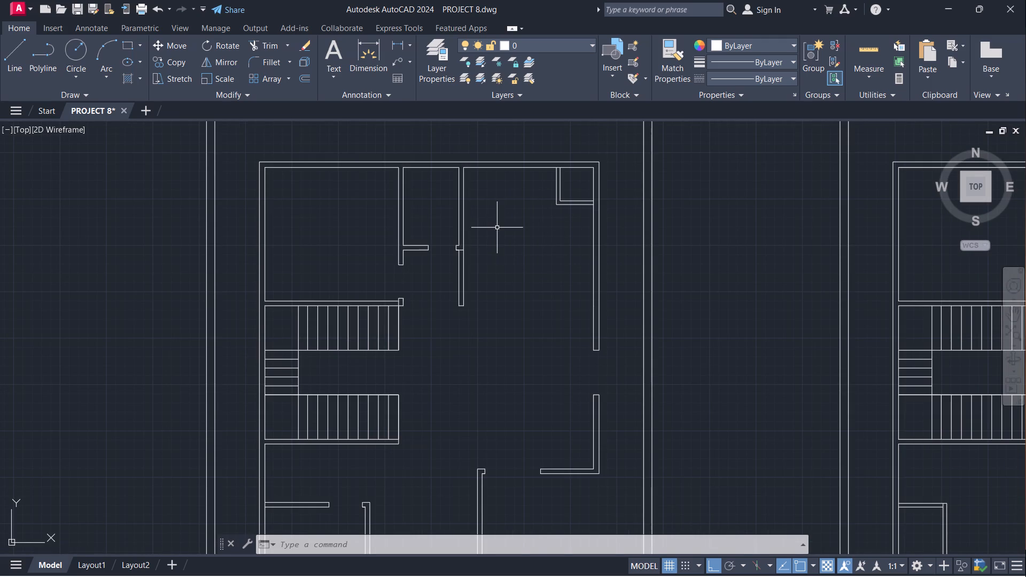
pyautogui.scroll(1, 497, 227)
pyautogui.moveTo(502, 223); pyautogui.dragTo(521, 319, button='middle')
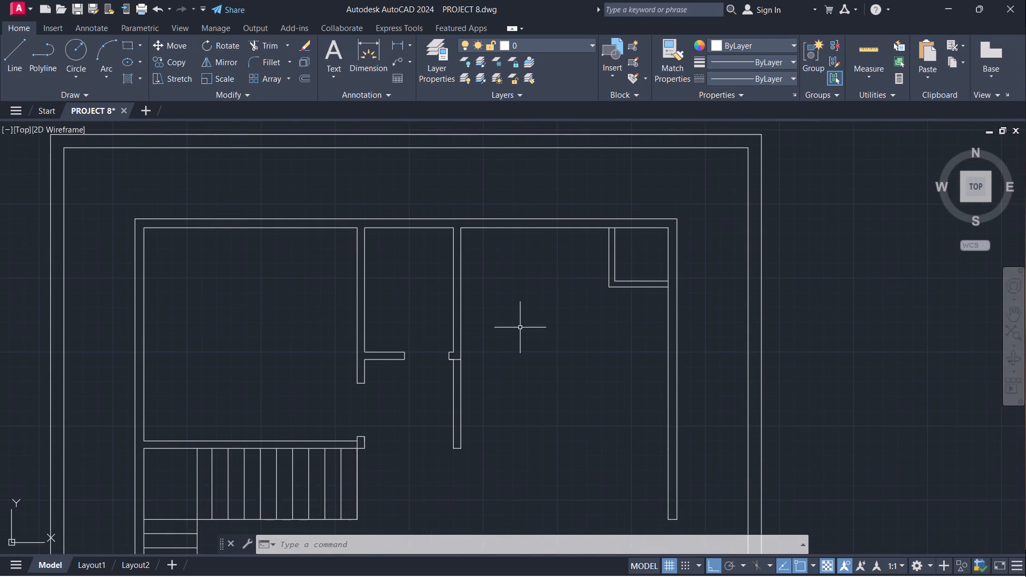
pyautogui.scroll(1, 520, 328)
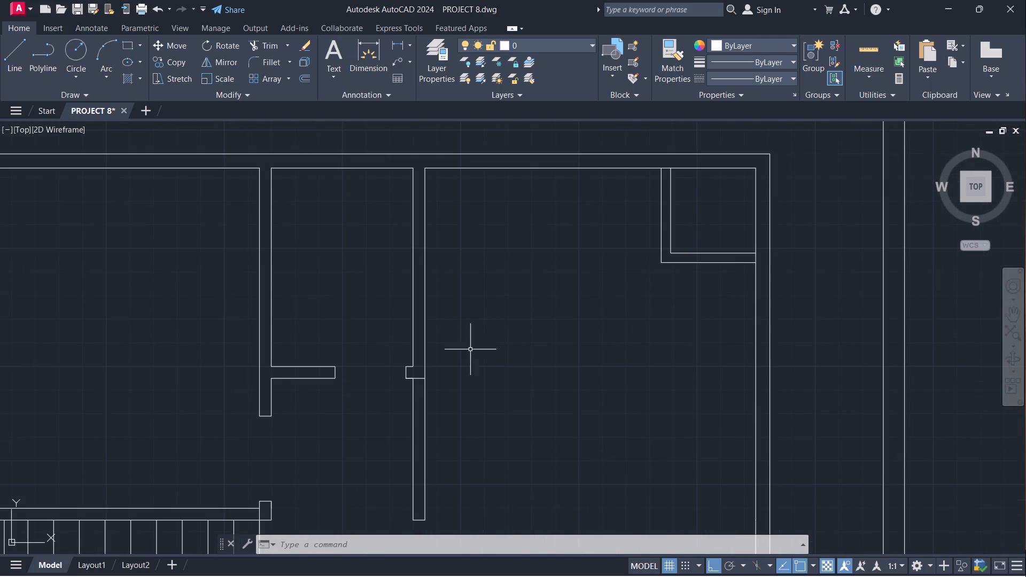
pyautogui.scroll(-1, 701, 336)
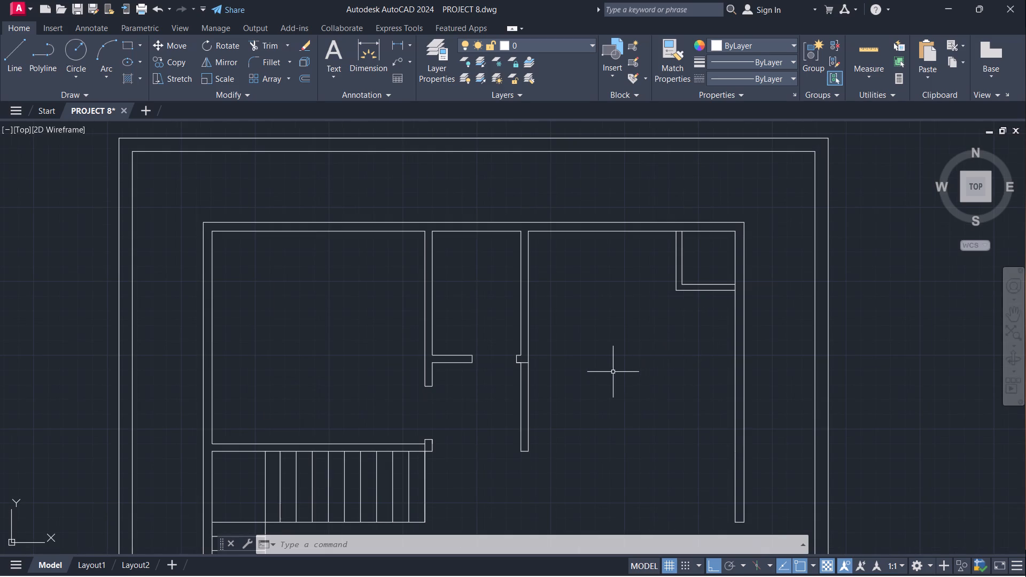
pyautogui.moveTo(608, 330); pyautogui.dragTo(569, 293, button='middle')
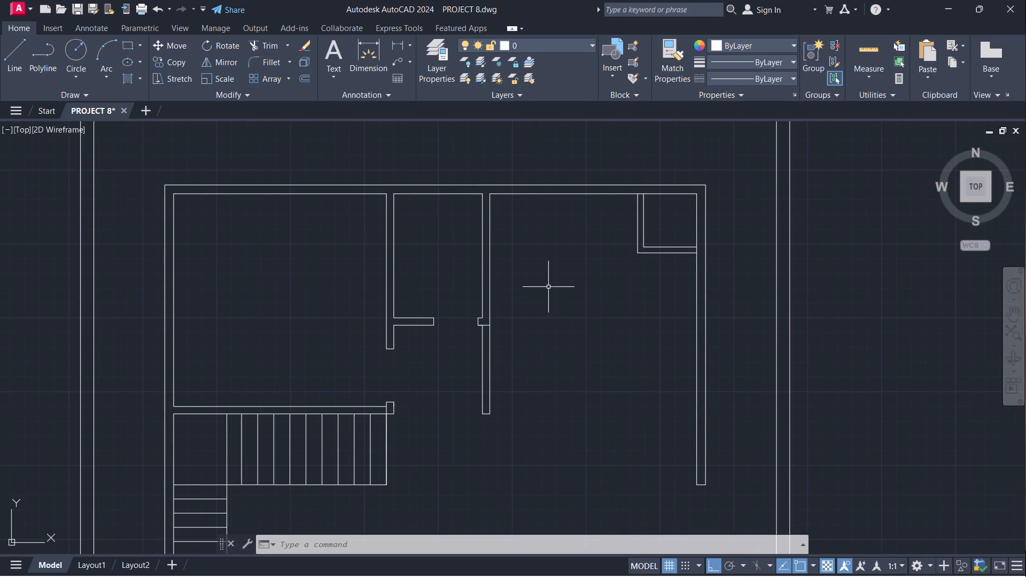
pyautogui.scroll(2, 548, 287)
pyautogui.scroll(-2, 548, 287)
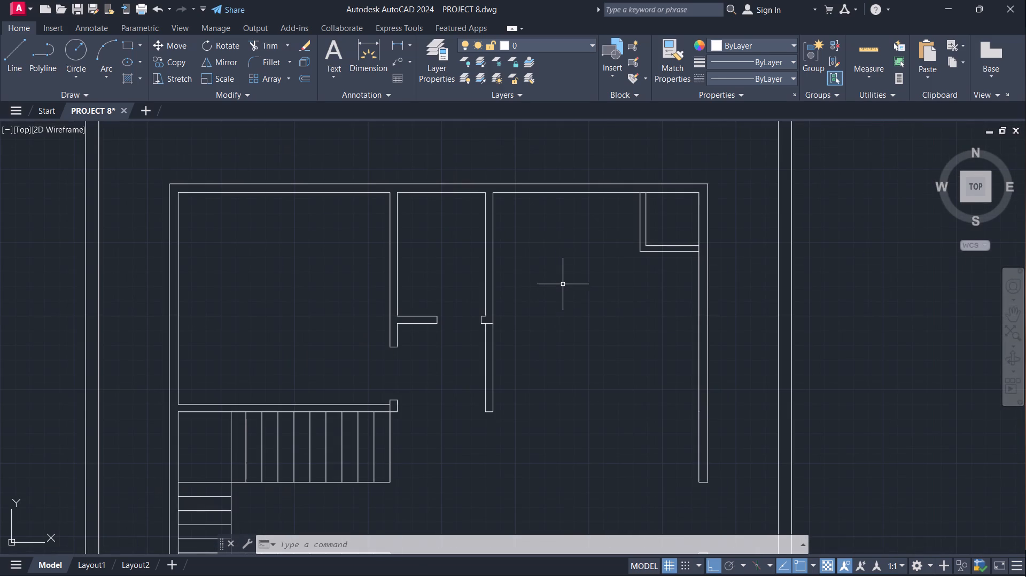
pyautogui.scroll(-1, 565, 285)
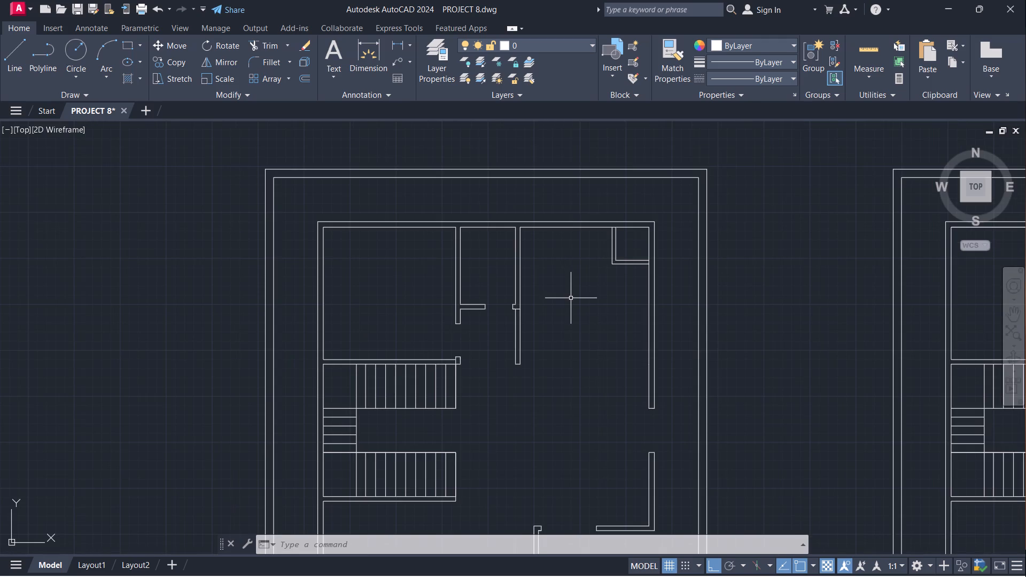
# Examine the left floor plan's upper rooms, corner space, stairs, lower rooms and wall openings.
pyautogui.moveTo(571, 298); pyautogui.dragTo(527, 371, button='middle')
pyautogui.scroll(2, 493, 377)
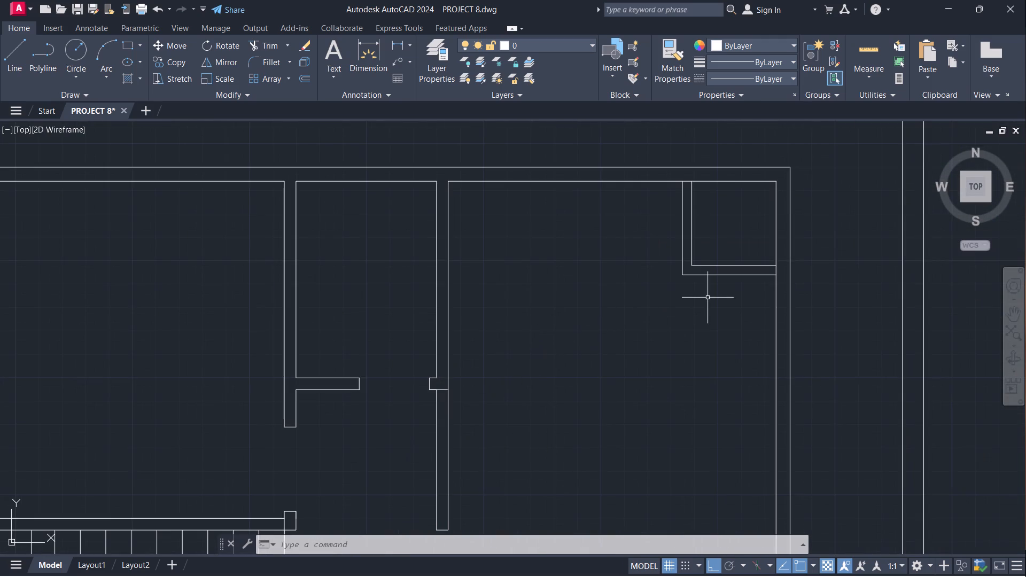
pyautogui.scroll(-1, 543, 341)
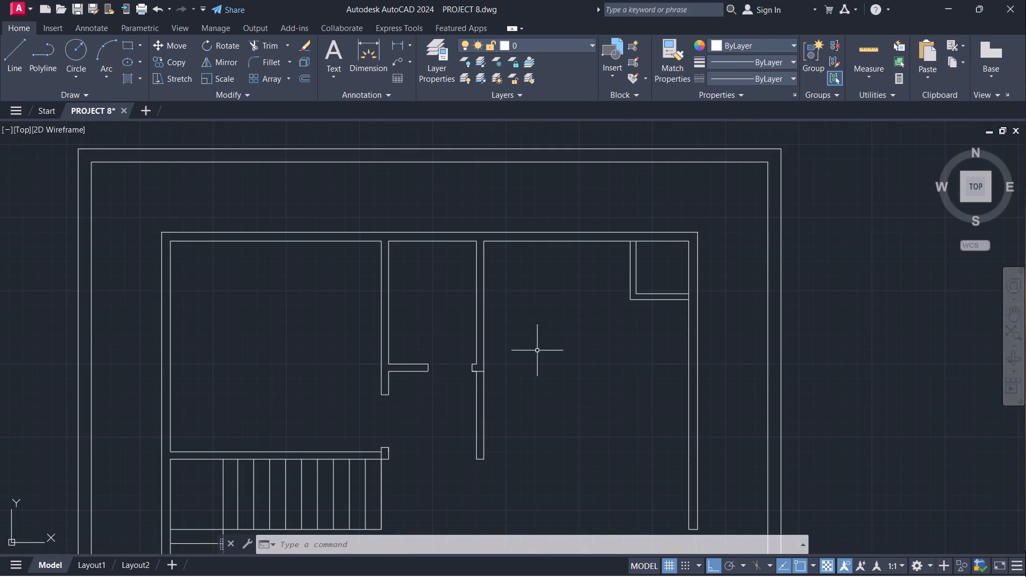
pyautogui.scroll(2, 532, 353)
pyautogui.scroll(-2, 535, 334)
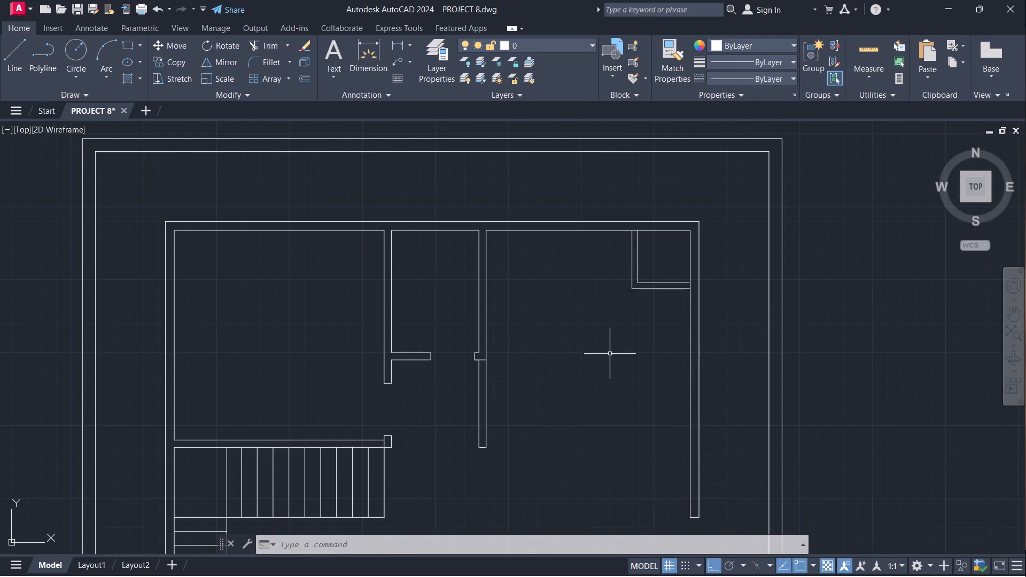
pyautogui.moveTo(611, 355); pyautogui.dragTo(601, 298, button='middle')
pyautogui.scroll(-1, 604, 325)
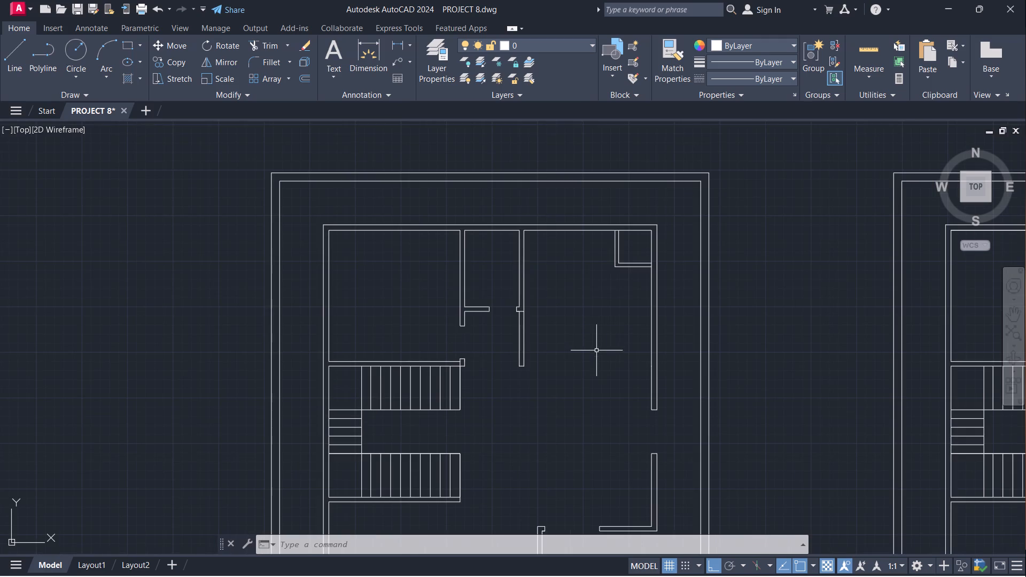
pyautogui.scroll(-1, 594, 342)
pyautogui.moveTo(594, 342); pyautogui.dragTo(595, 293, button='middle')
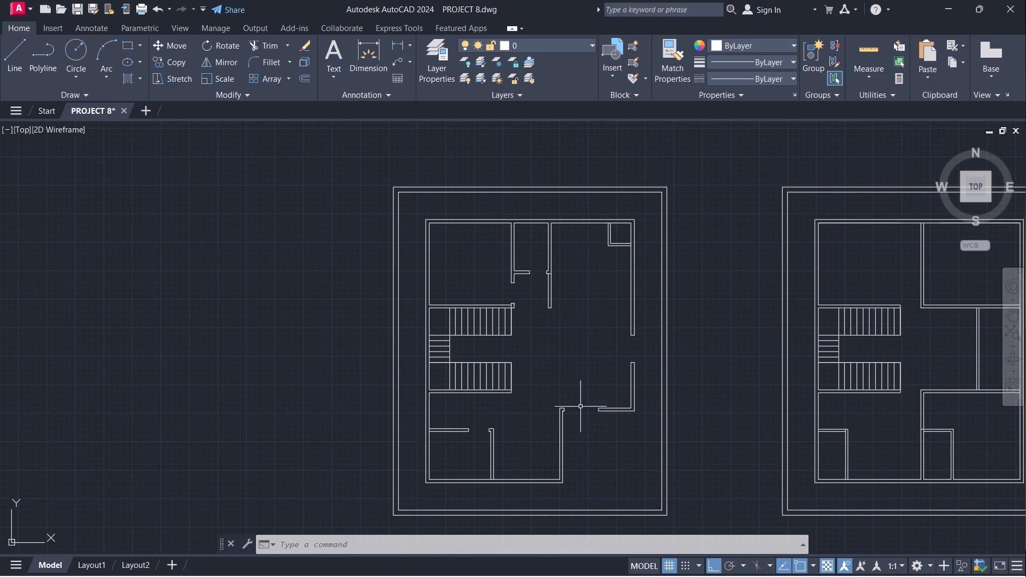
pyautogui.moveTo(540, 462); pyautogui.dragTo(547, 393, button='middle')
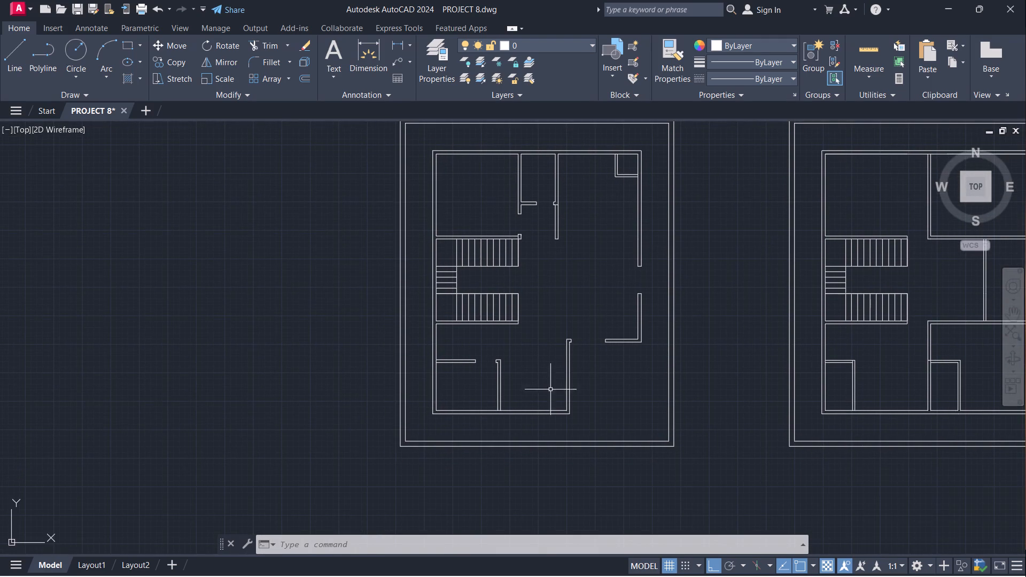
pyautogui.scroll(2, 541, 358)
pyautogui.scroll(-1, 532, 345)
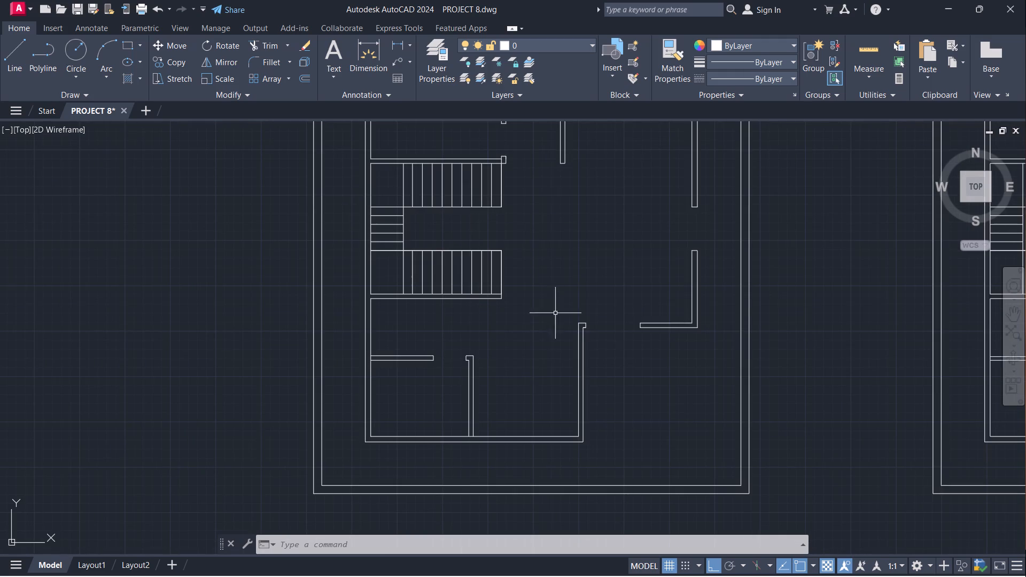
pyautogui.moveTo(592, 260); pyautogui.dragTo(512, 404, button='middle')
pyautogui.scroll(-1, 530, 286)
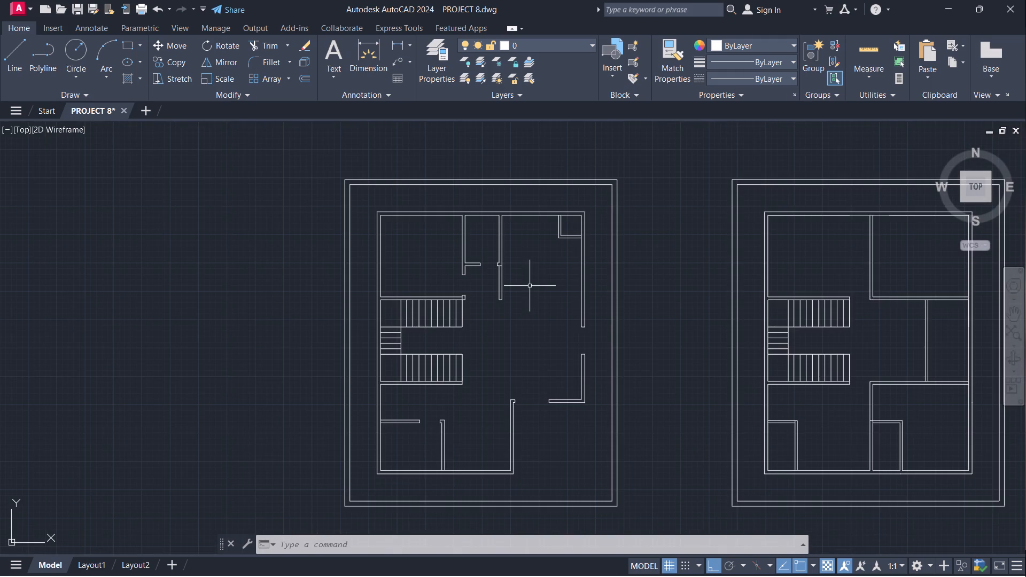
pyautogui.moveTo(537, 275); pyautogui.dragTo(584, 302, button='middle')
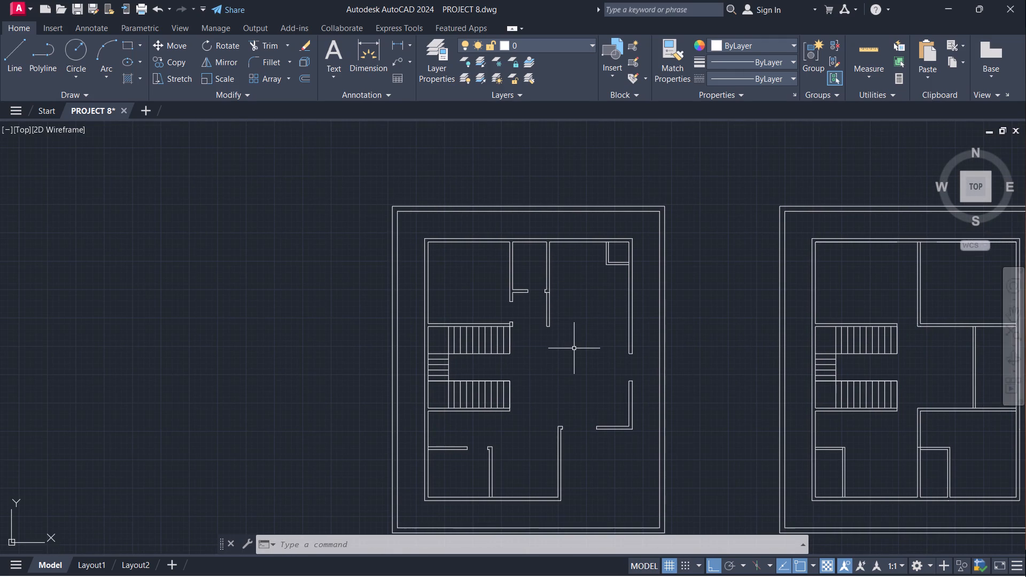
pyautogui.scroll(1, 574, 348)
pyautogui.scroll(-1, 582, 311)
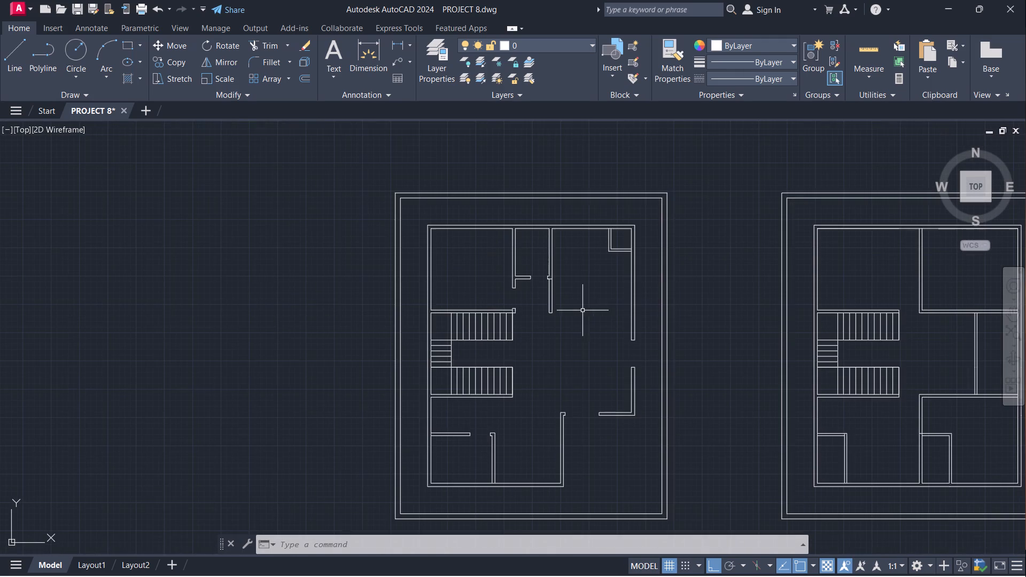
pyautogui.moveTo(542, 443); pyautogui.dragTo(537, 389, button='middle')
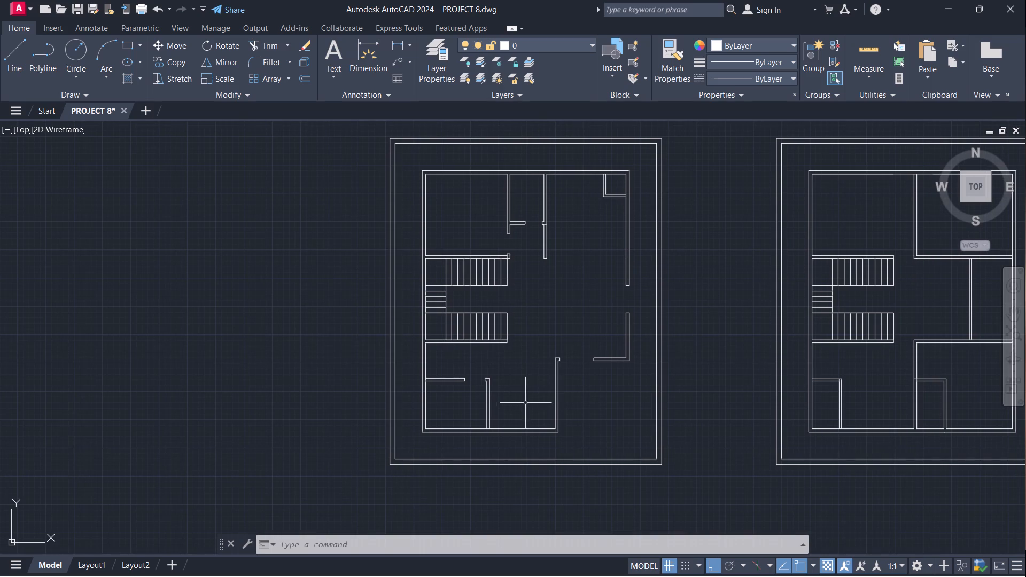
pyautogui.moveTo(530, 394); pyautogui.dragTo(520, 410, button='middle')
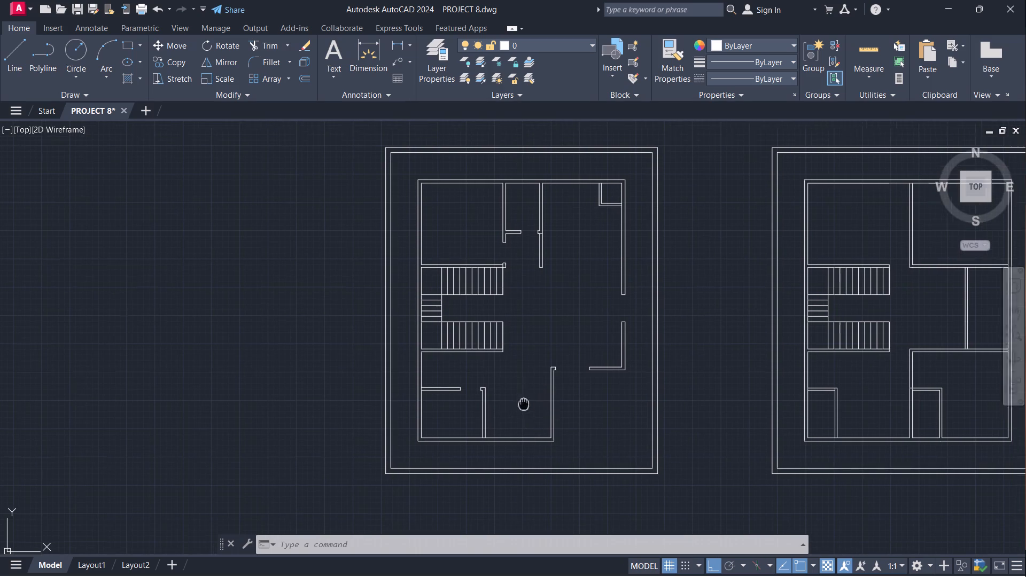
pyautogui.moveTo(520, 410); pyautogui.dragTo(508, 438, button='middle')
pyautogui.scroll(-1, 563, 294)
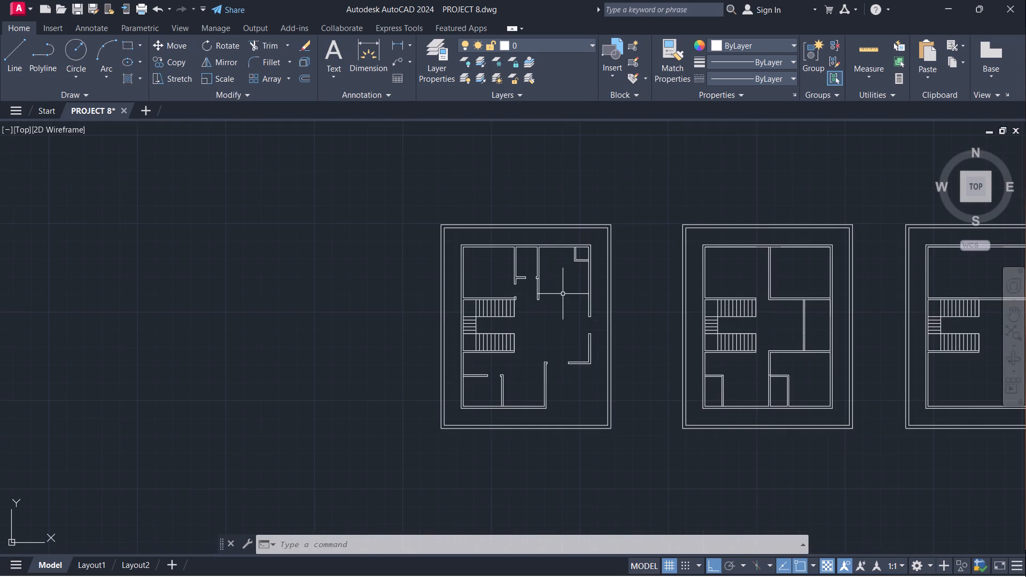
pyautogui.moveTo(562, 294); pyautogui.dragTo(508, 353, button='middle')
pyautogui.scroll(2, 507, 354)
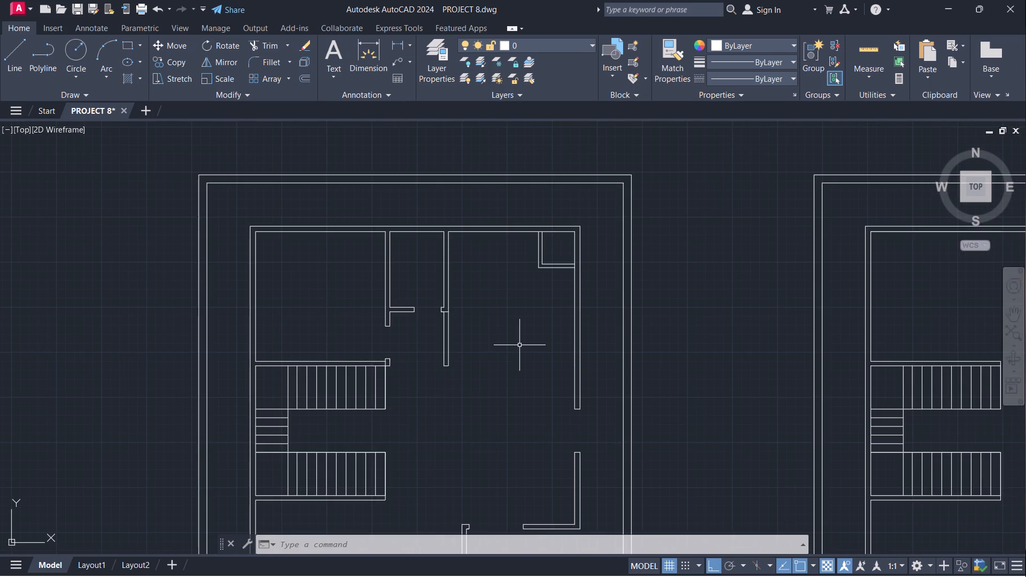
pyautogui.scroll(1, 520, 345)
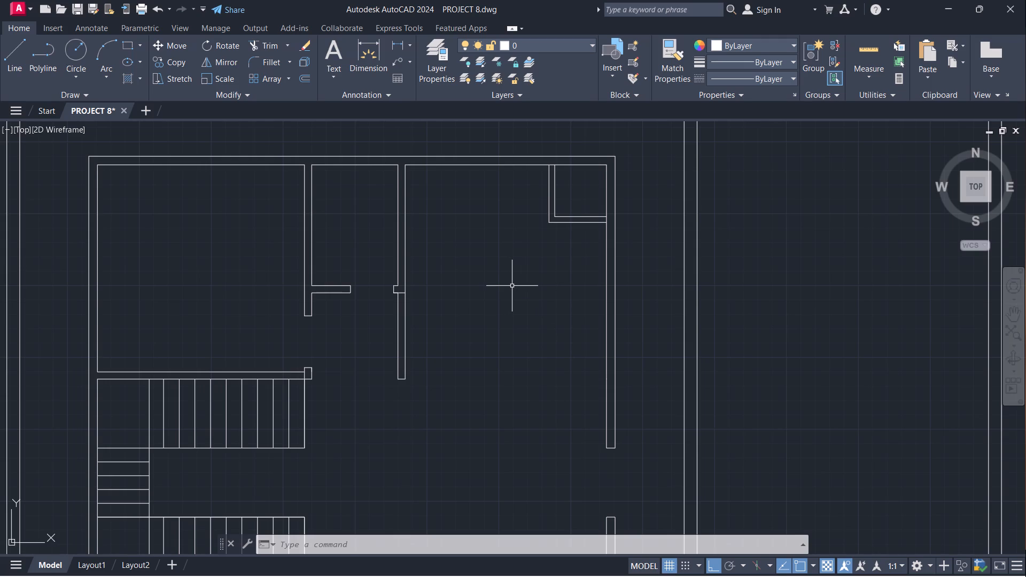
pyautogui.scroll(-1, 512, 286)
pyautogui.moveTo(512, 284); pyautogui.dragTo(457, 328, button='middle')
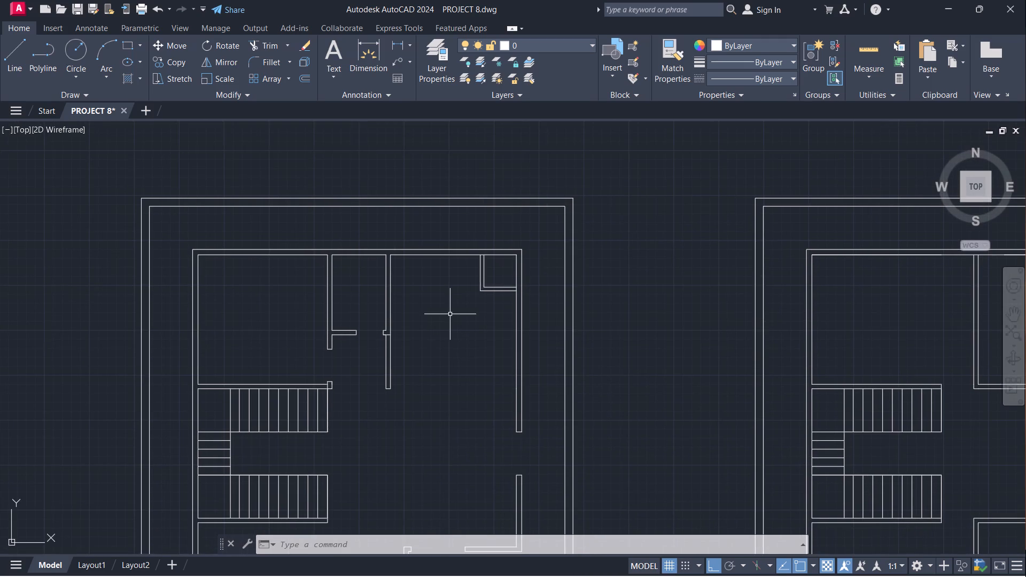
pyautogui.scroll(2, 450, 314)
pyautogui.scroll(-2, 450, 314)
pyautogui.scroll(1, 455, 315)
pyautogui.scroll(-1, 456, 315)
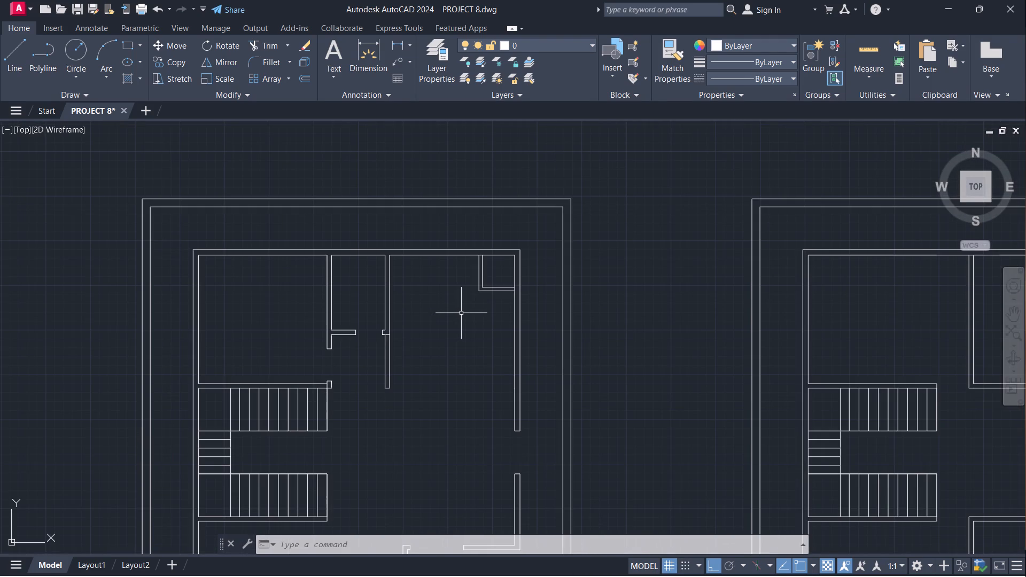
pyautogui.scroll(-1, 461, 313)
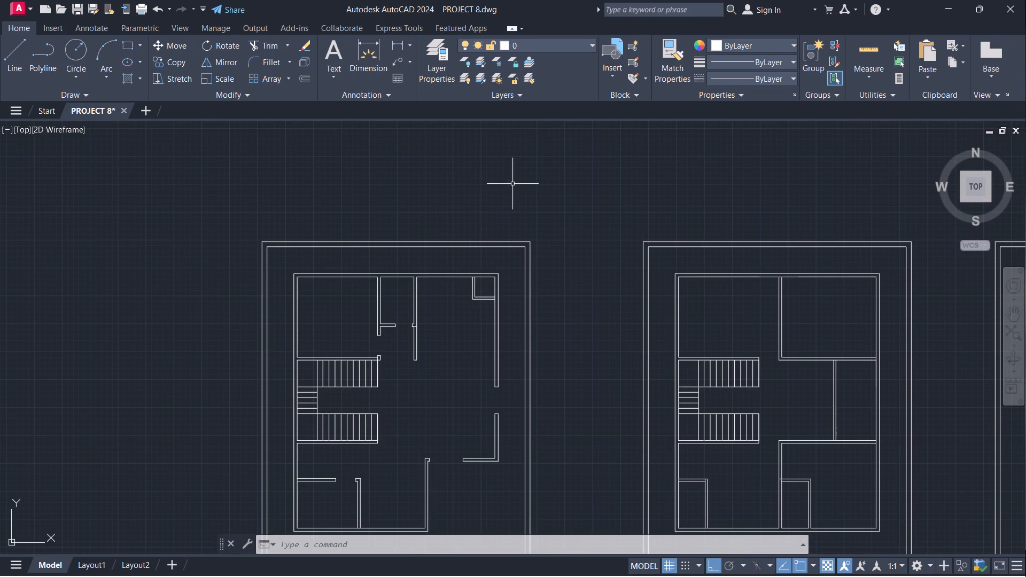
# Compare the wall layouts of the three floor plans side by side.
pyautogui.scroll(-2, 498, 193)
pyautogui.scroll(-1, 587, 217)
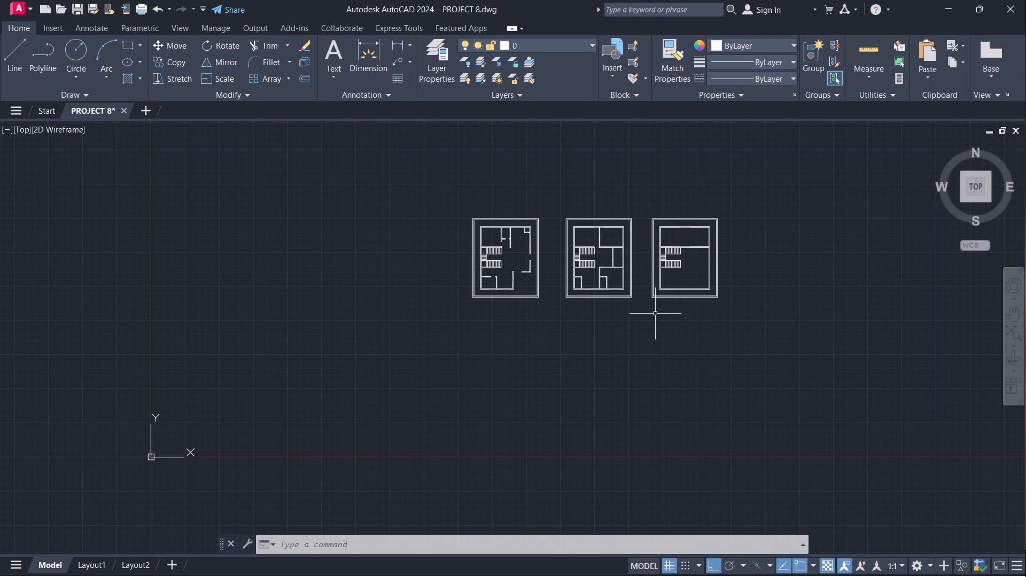
pyautogui.scroll(1, 705, 306)
pyautogui.moveTo(812, 275); pyautogui.dragTo(668, 372, button='middle')
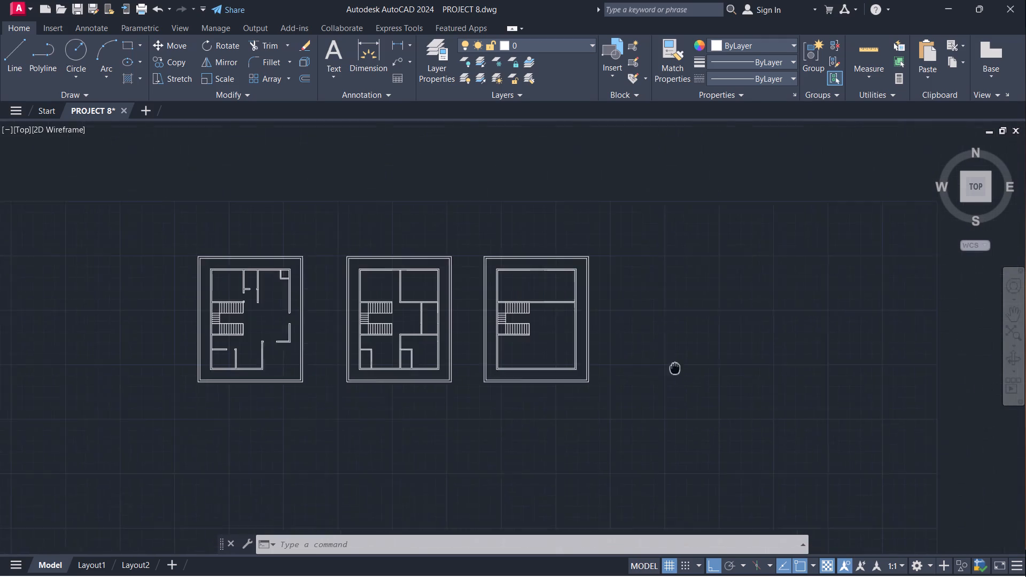
pyautogui.moveTo(668, 372); pyautogui.dragTo(660, 379, button='middle')
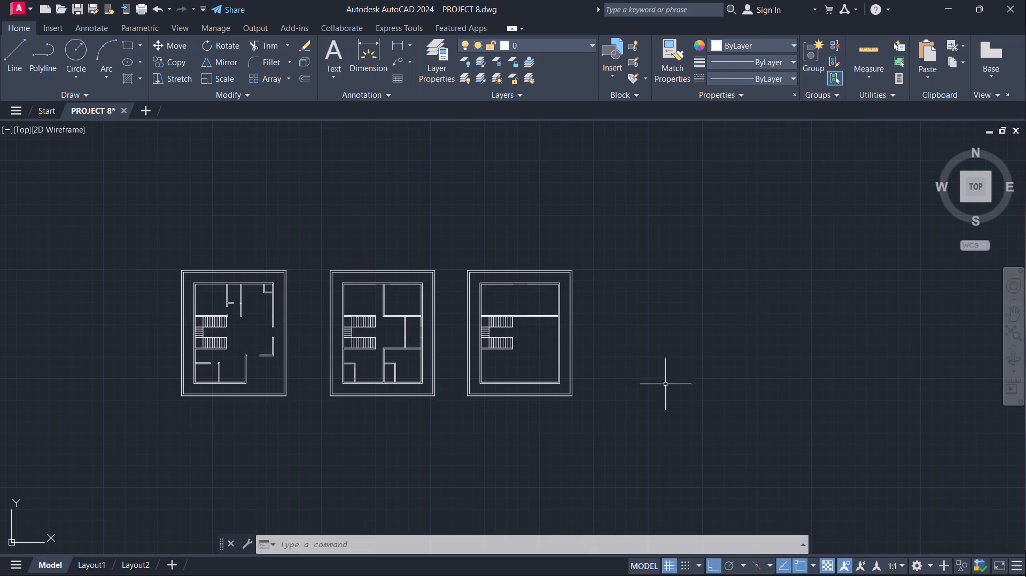
pyautogui.moveTo(687, 376); pyautogui.dragTo(781, 344, button='middle')
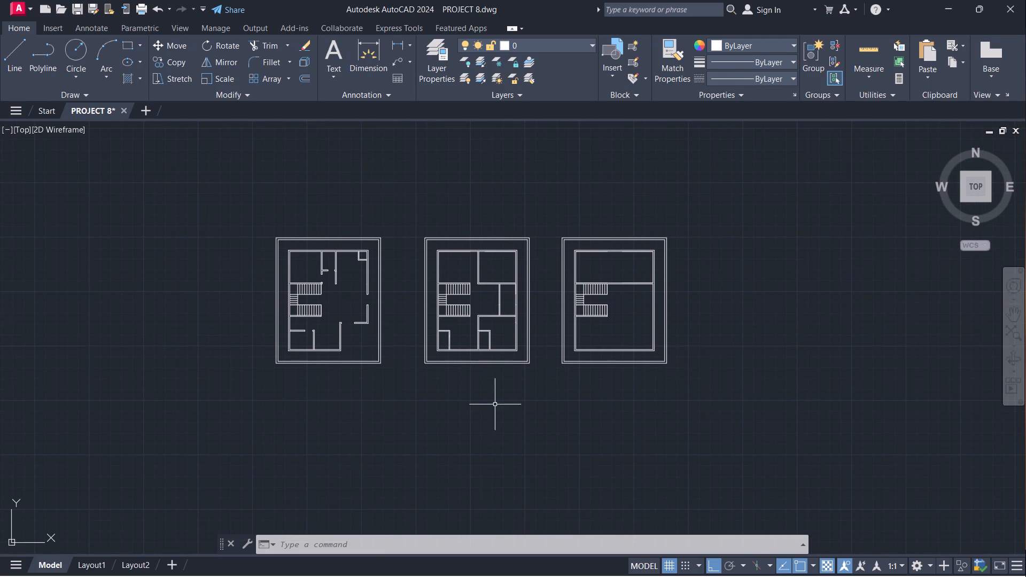
pyautogui.moveTo(467, 411); pyautogui.dragTo(535, 447, button='middle')
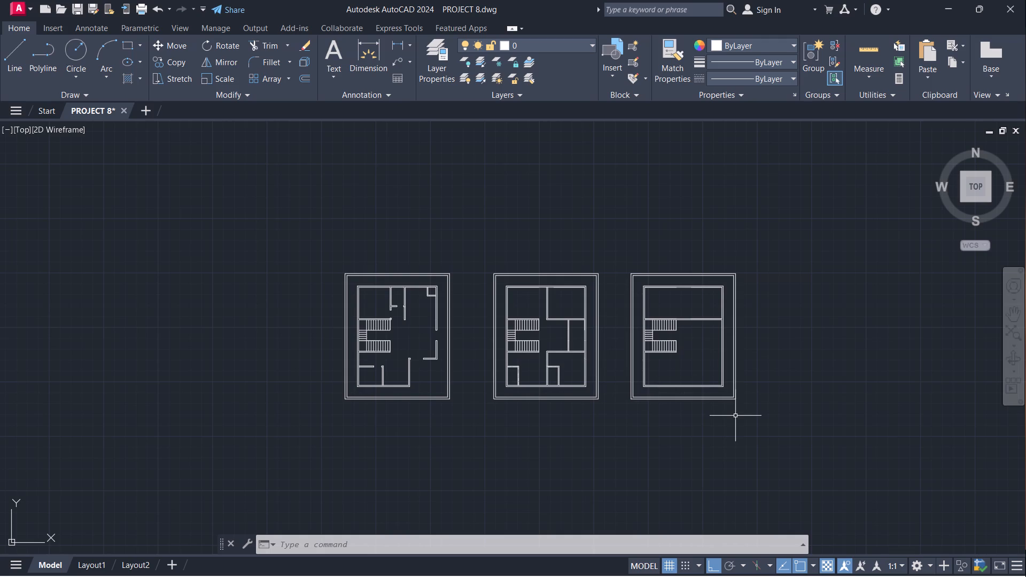
pyautogui.scroll(1, 737, 416)
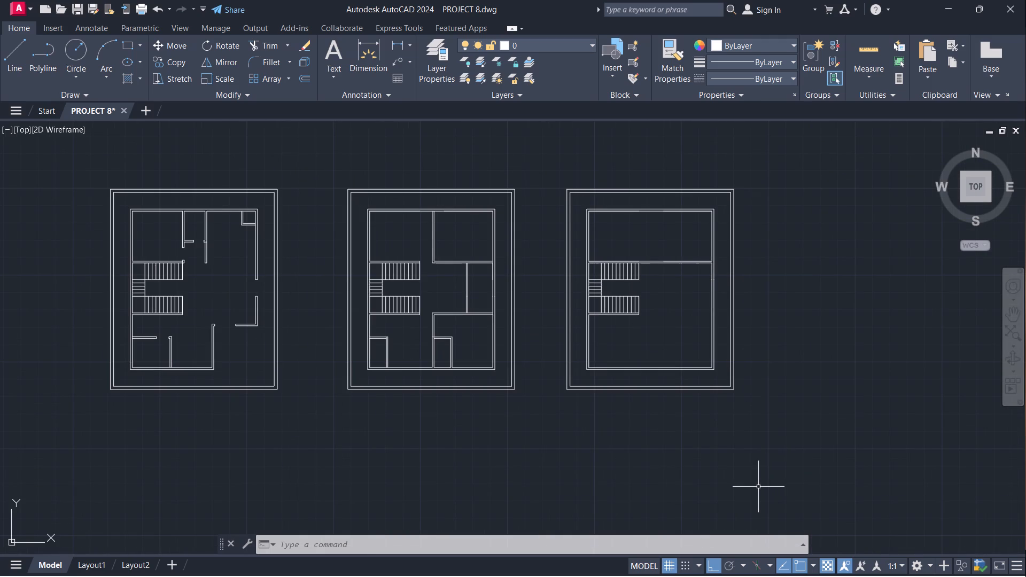
pyautogui.scroll(1, 757, 495)
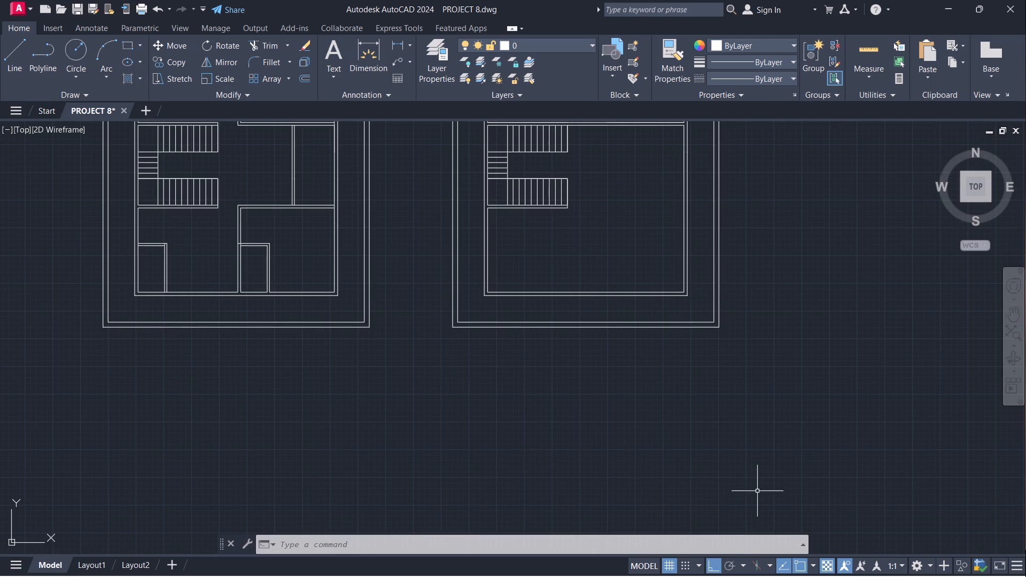
pyautogui.scroll(-1, 761, 486)
pyautogui.moveTo(738, 492); pyautogui.dragTo(786, 494, button='middle')
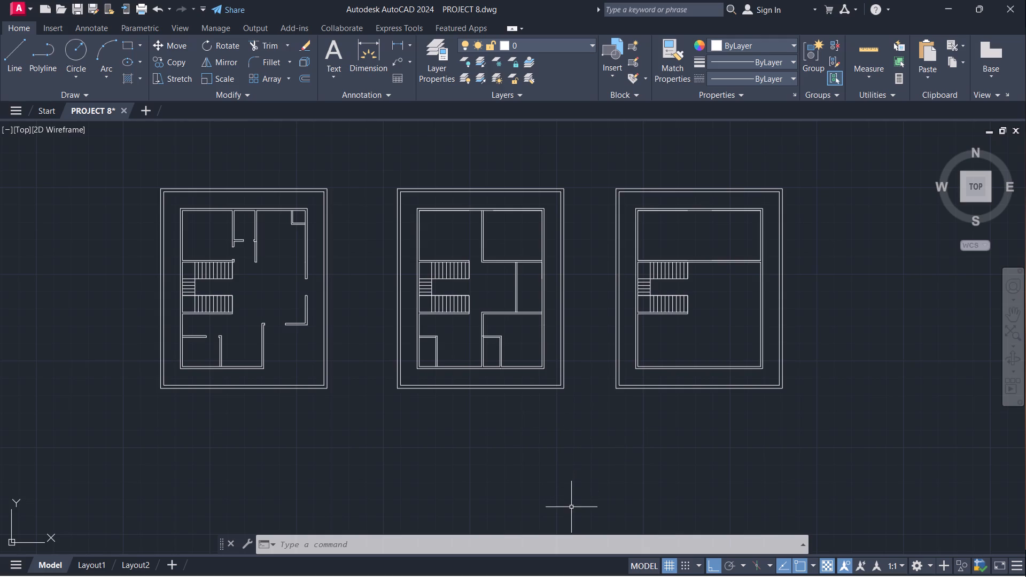
pyautogui.moveTo(571, 507); pyautogui.dragTo(613, 549, button='middle')
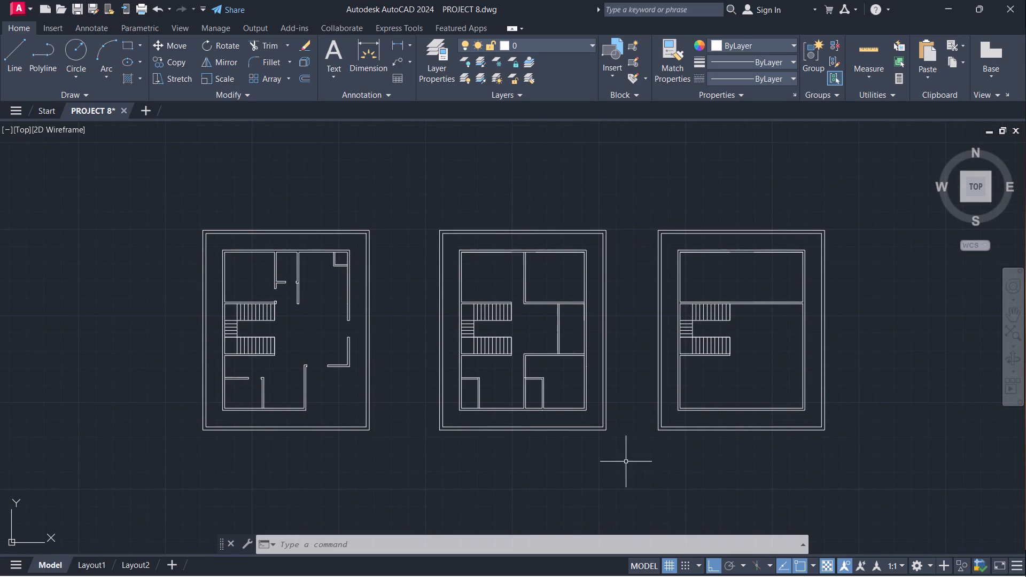
pyautogui.scroll(1, 649, 380)
pyautogui.scroll(-1, 635, 375)
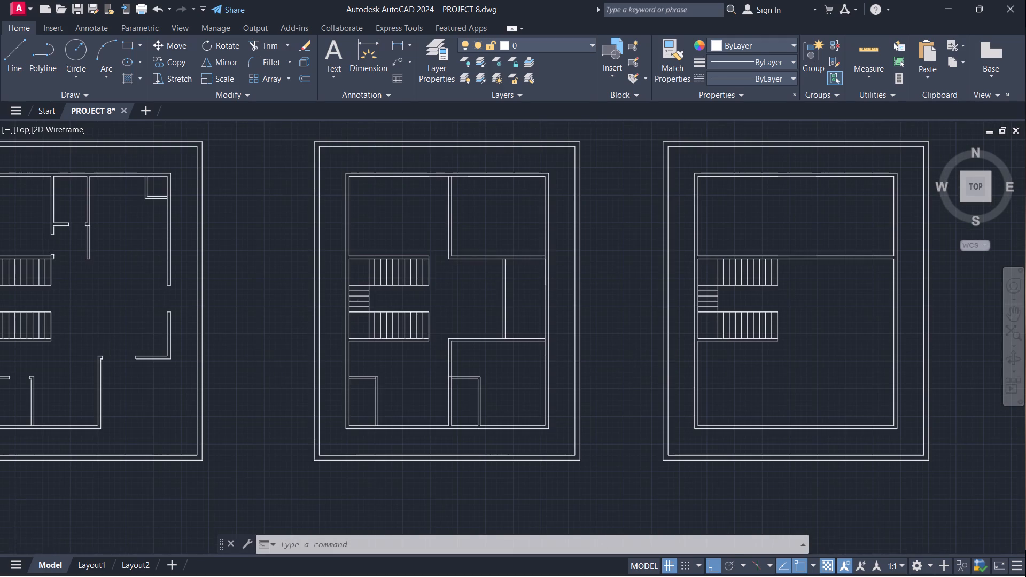
pyautogui.moveTo(614, 365); pyautogui.dragTo(631, 373, button='middle')
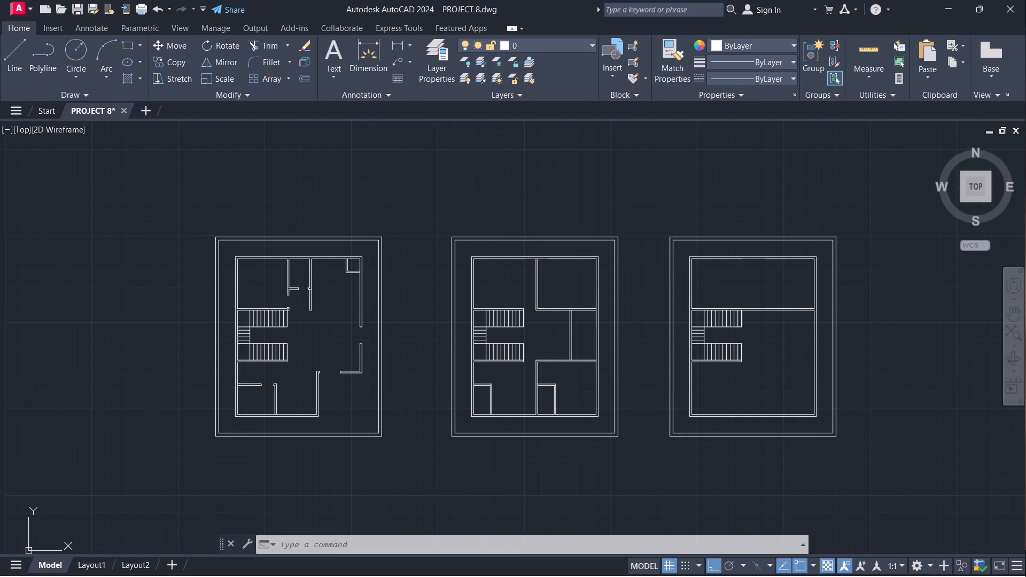
pyautogui.scroll(1, 631, 373)
pyautogui.moveTo(642, 376); pyautogui.dragTo(681, 386, button='middle')
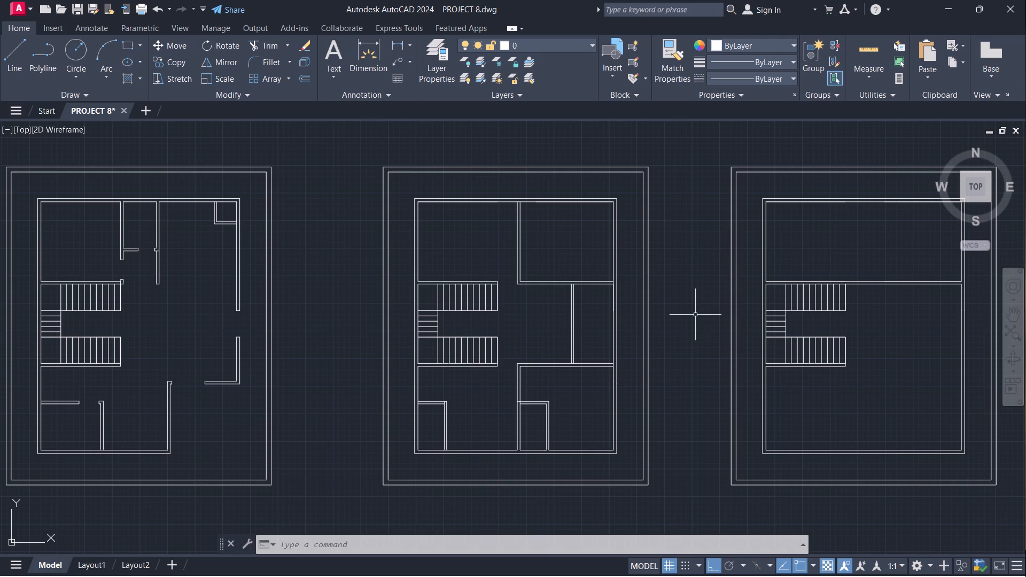
pyautogui.scroll(-1, 694, 315)
pyautogui.scroll(1, 694, 315)
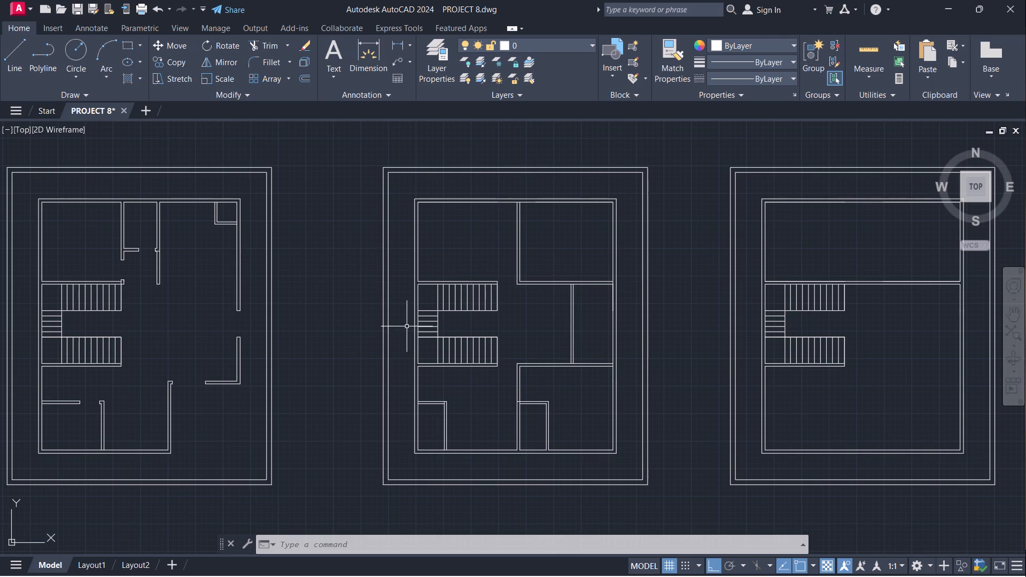
pyautogui.scroll(-1, 343, 327)
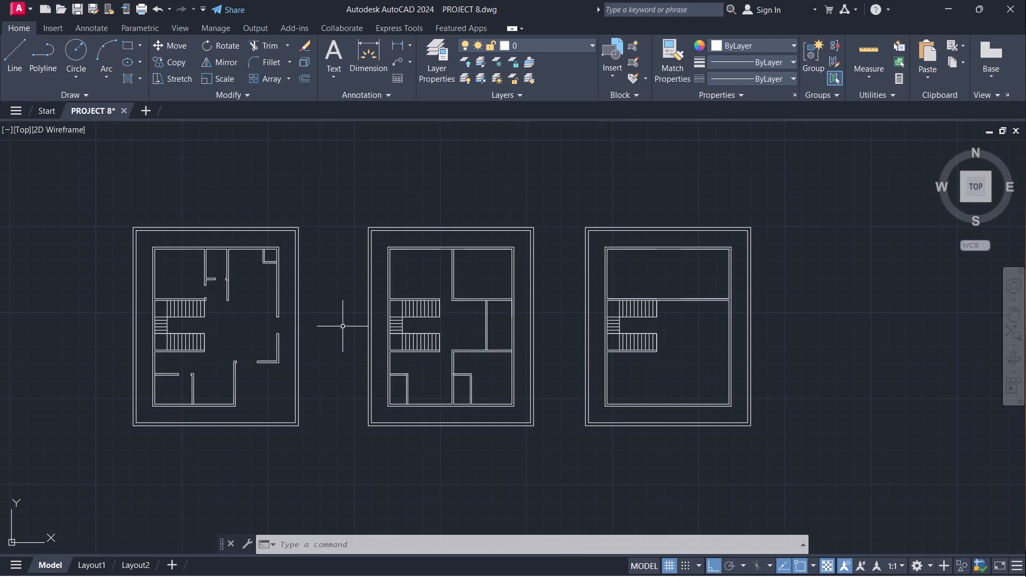
pyautogui.moveTo(328, 322); pyautogui.dragTo(358, 329, button='middle')
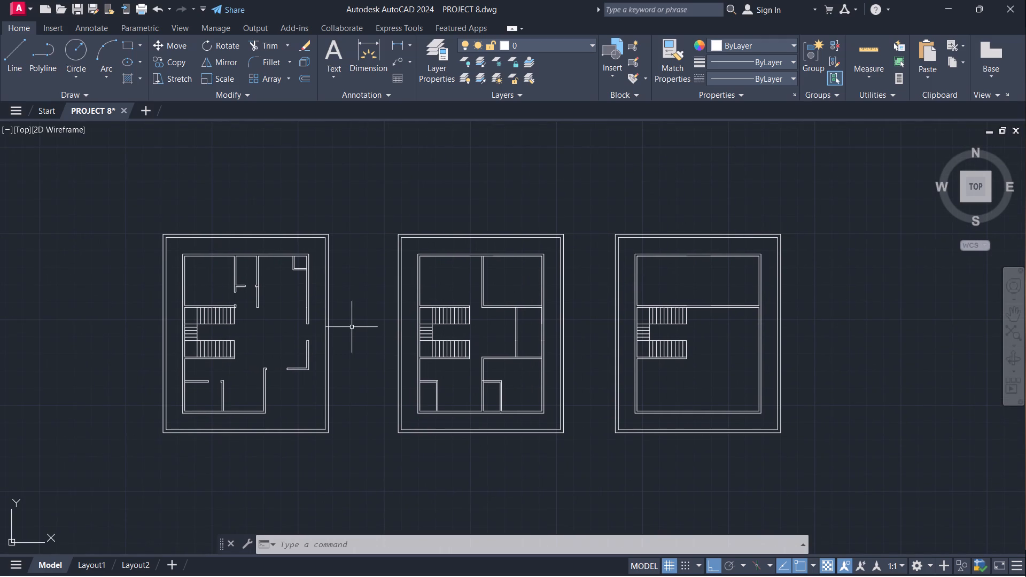
pyautogui.scroll(1, 354, 306)
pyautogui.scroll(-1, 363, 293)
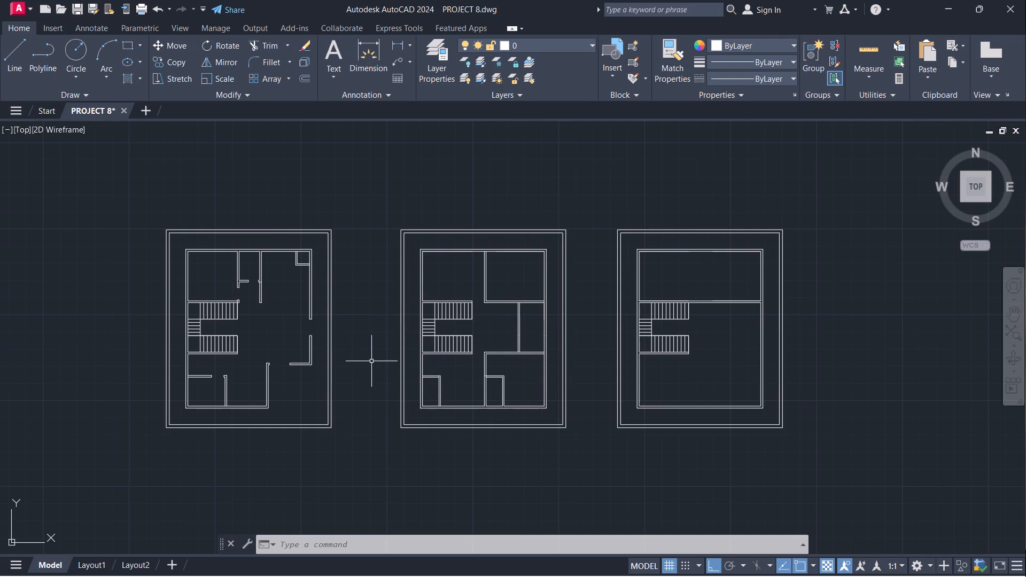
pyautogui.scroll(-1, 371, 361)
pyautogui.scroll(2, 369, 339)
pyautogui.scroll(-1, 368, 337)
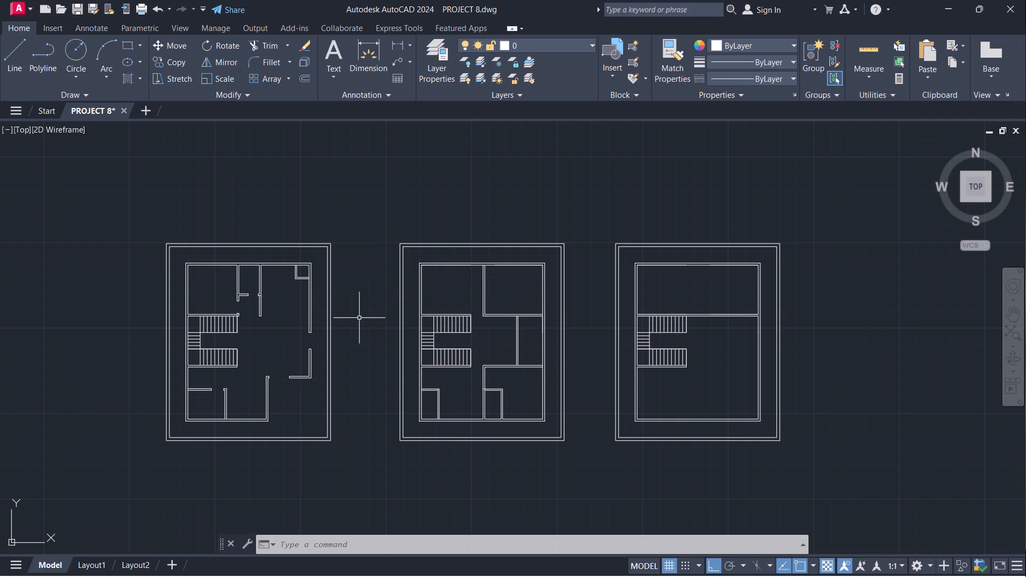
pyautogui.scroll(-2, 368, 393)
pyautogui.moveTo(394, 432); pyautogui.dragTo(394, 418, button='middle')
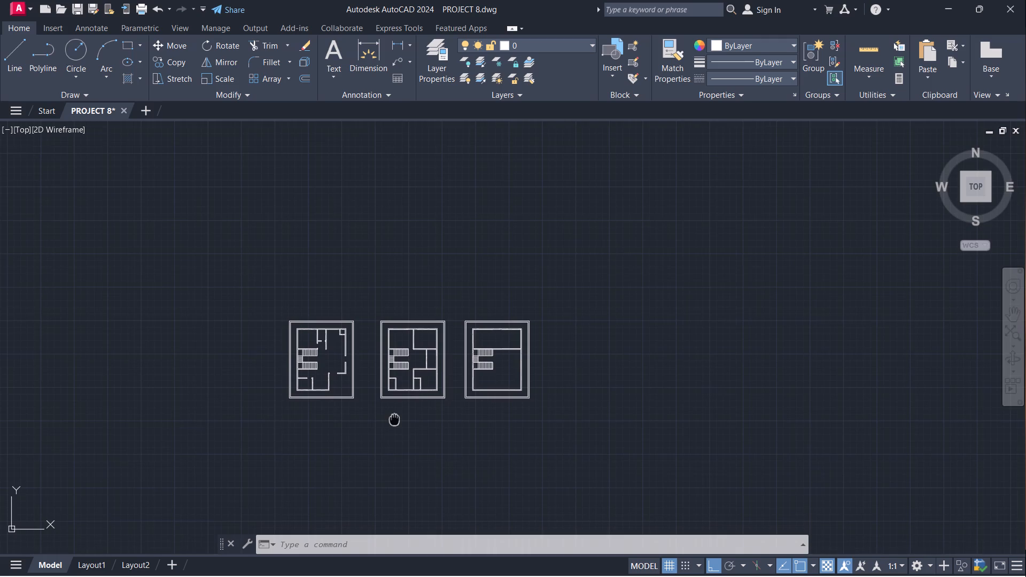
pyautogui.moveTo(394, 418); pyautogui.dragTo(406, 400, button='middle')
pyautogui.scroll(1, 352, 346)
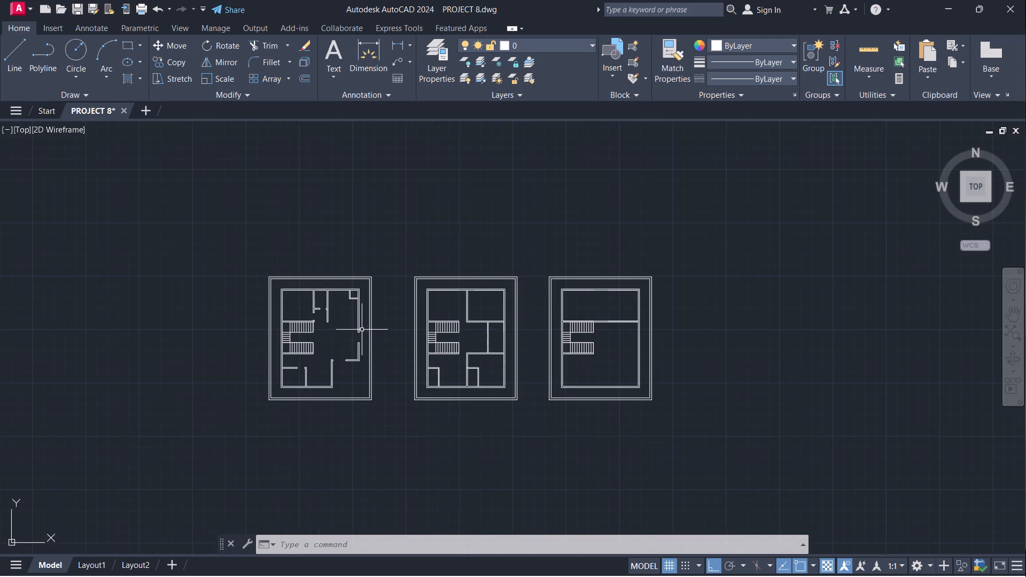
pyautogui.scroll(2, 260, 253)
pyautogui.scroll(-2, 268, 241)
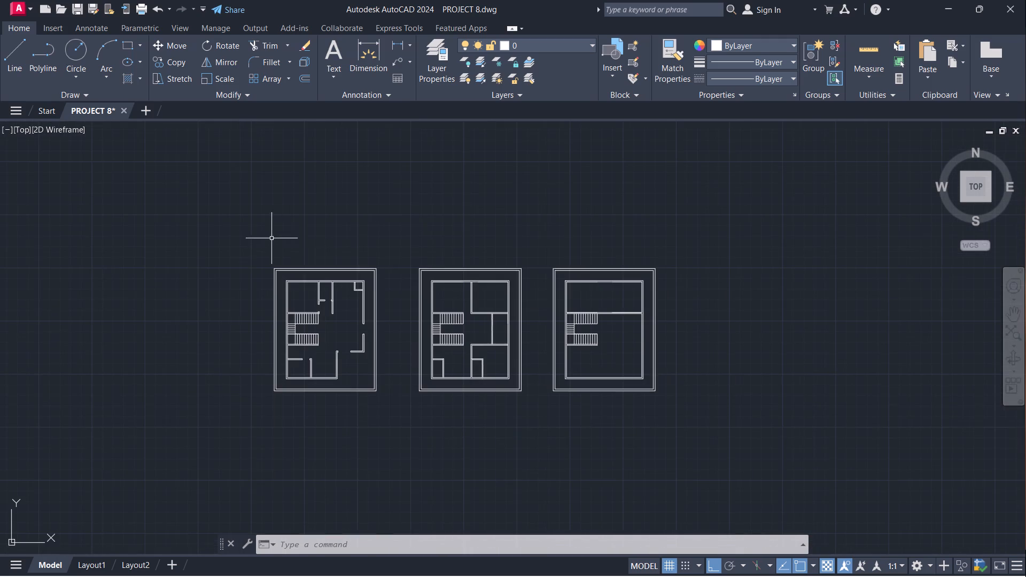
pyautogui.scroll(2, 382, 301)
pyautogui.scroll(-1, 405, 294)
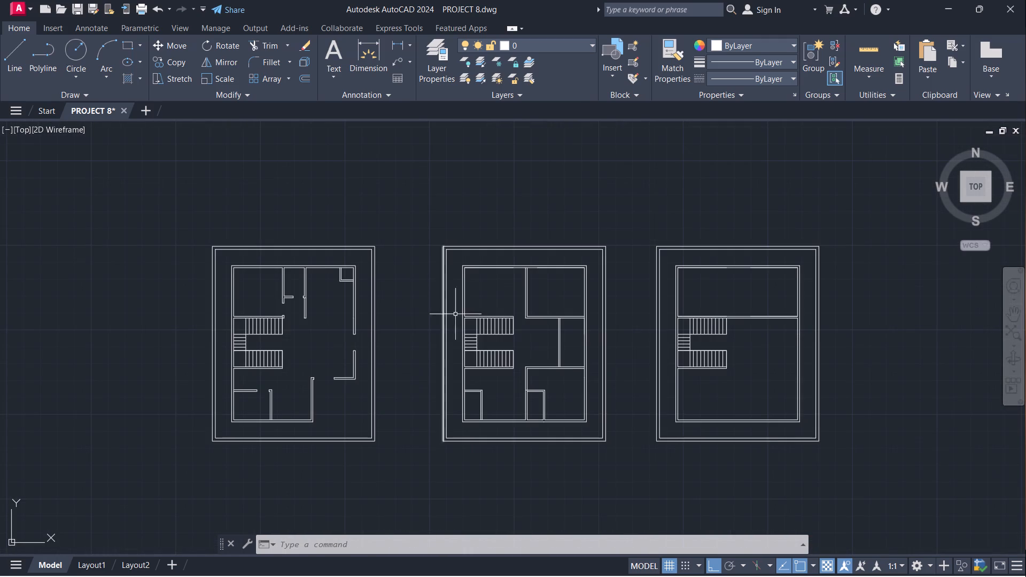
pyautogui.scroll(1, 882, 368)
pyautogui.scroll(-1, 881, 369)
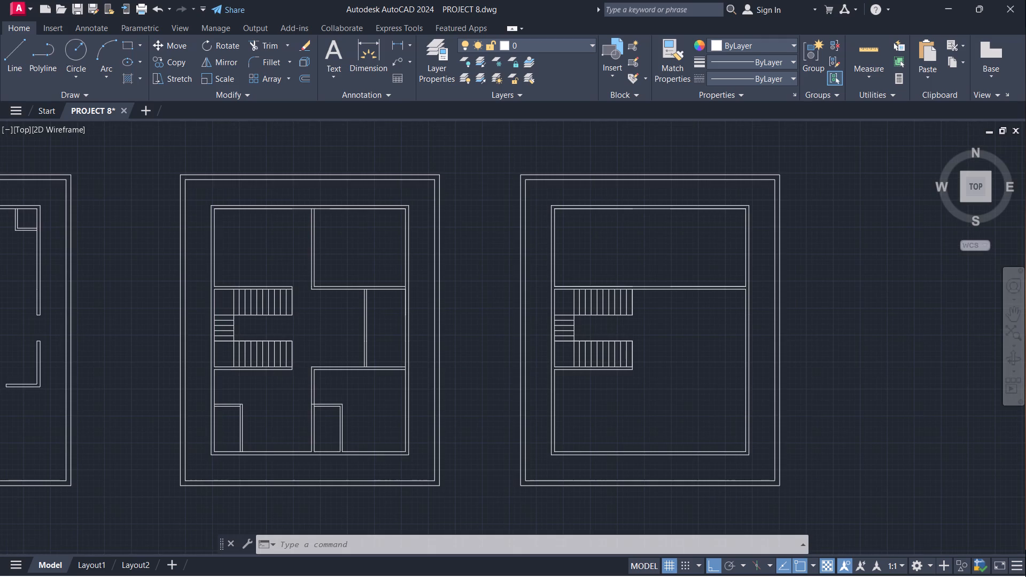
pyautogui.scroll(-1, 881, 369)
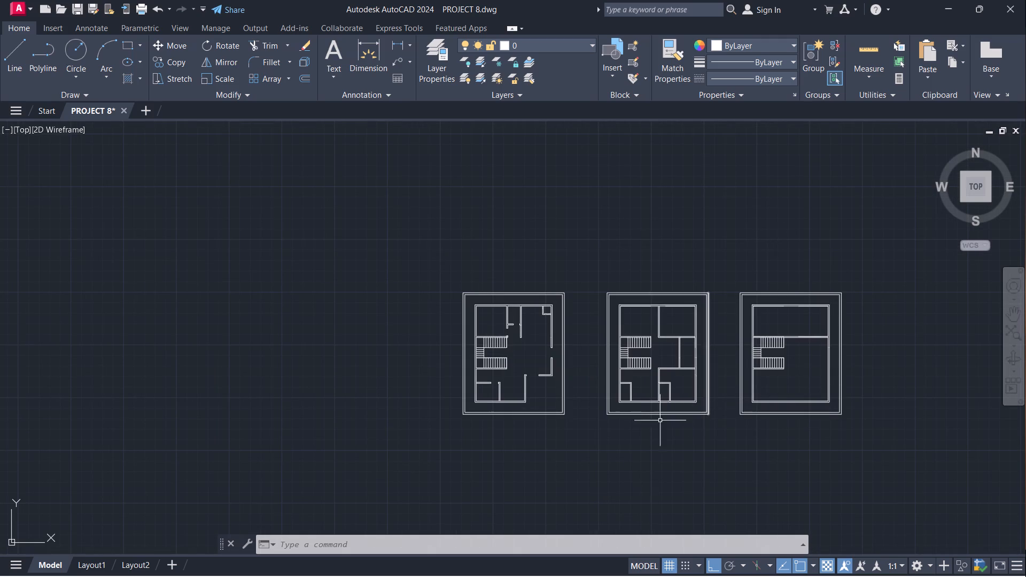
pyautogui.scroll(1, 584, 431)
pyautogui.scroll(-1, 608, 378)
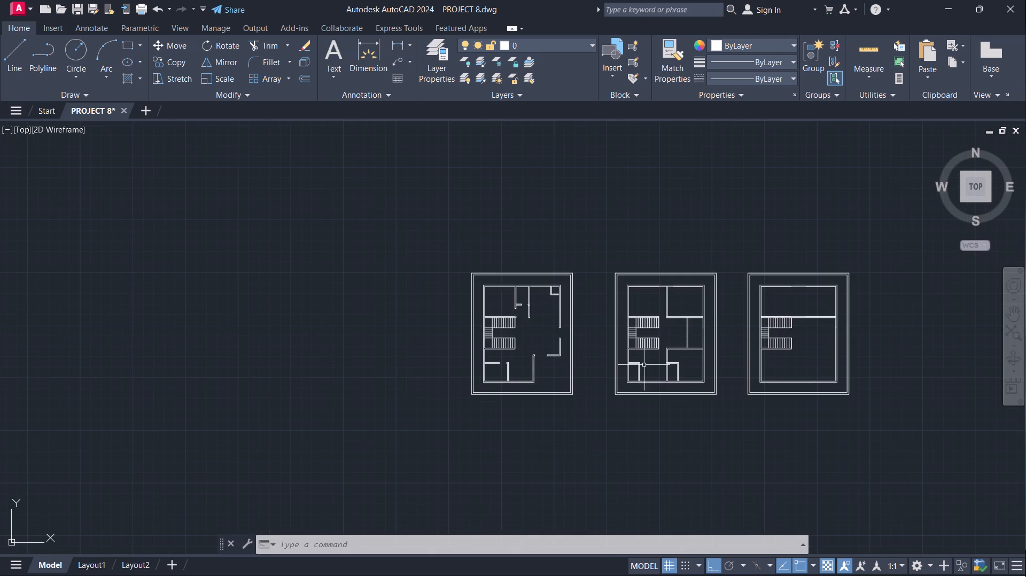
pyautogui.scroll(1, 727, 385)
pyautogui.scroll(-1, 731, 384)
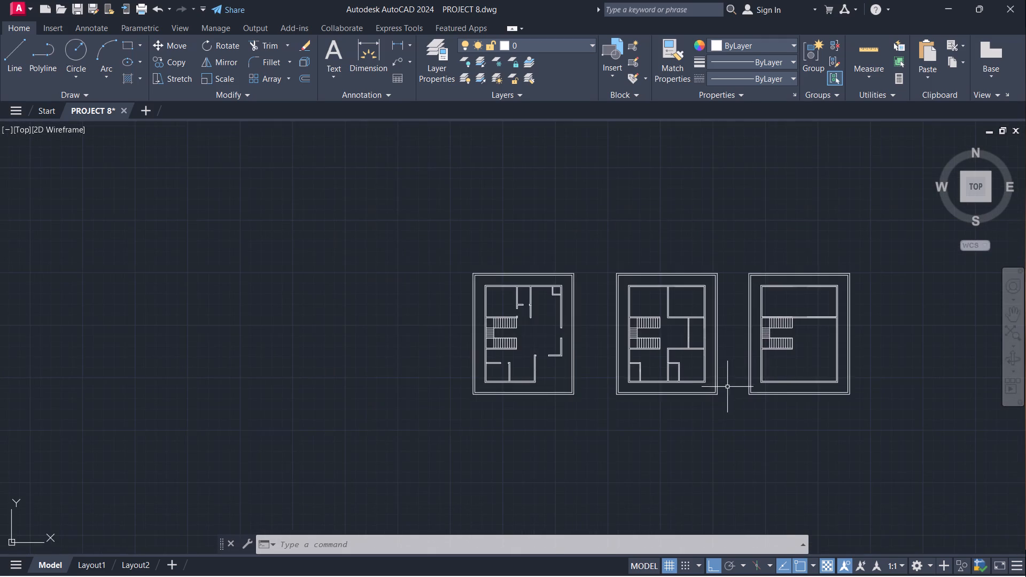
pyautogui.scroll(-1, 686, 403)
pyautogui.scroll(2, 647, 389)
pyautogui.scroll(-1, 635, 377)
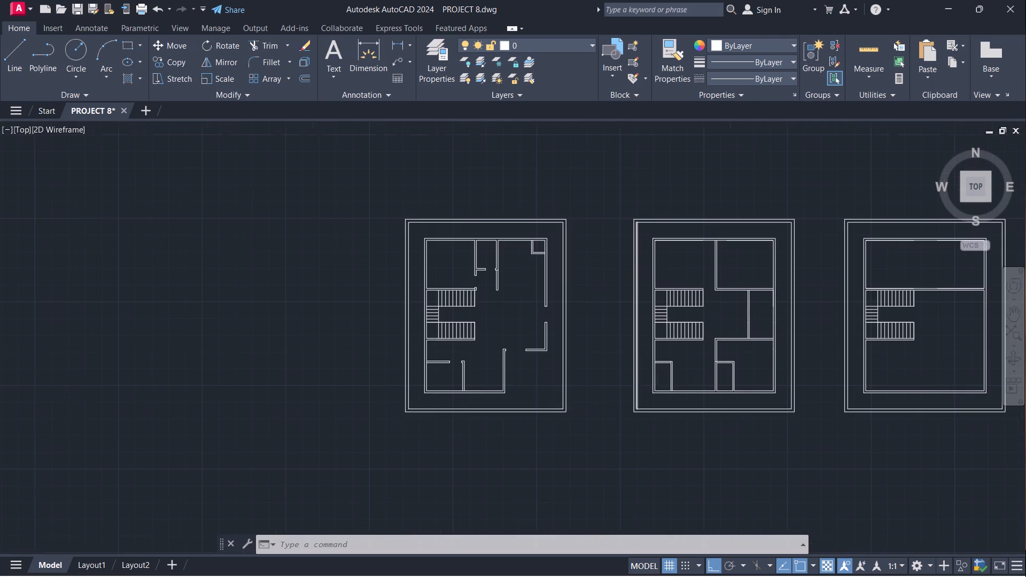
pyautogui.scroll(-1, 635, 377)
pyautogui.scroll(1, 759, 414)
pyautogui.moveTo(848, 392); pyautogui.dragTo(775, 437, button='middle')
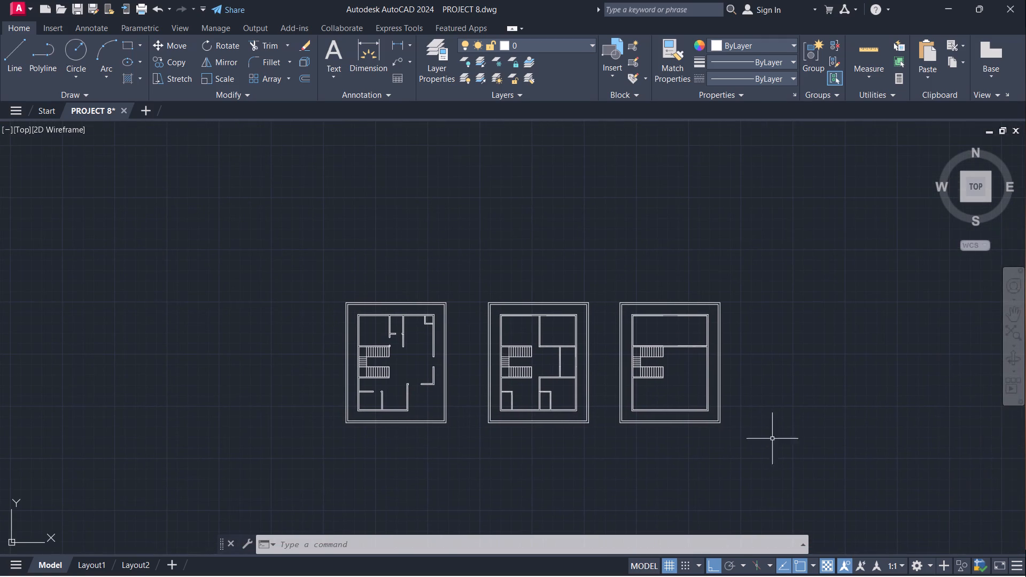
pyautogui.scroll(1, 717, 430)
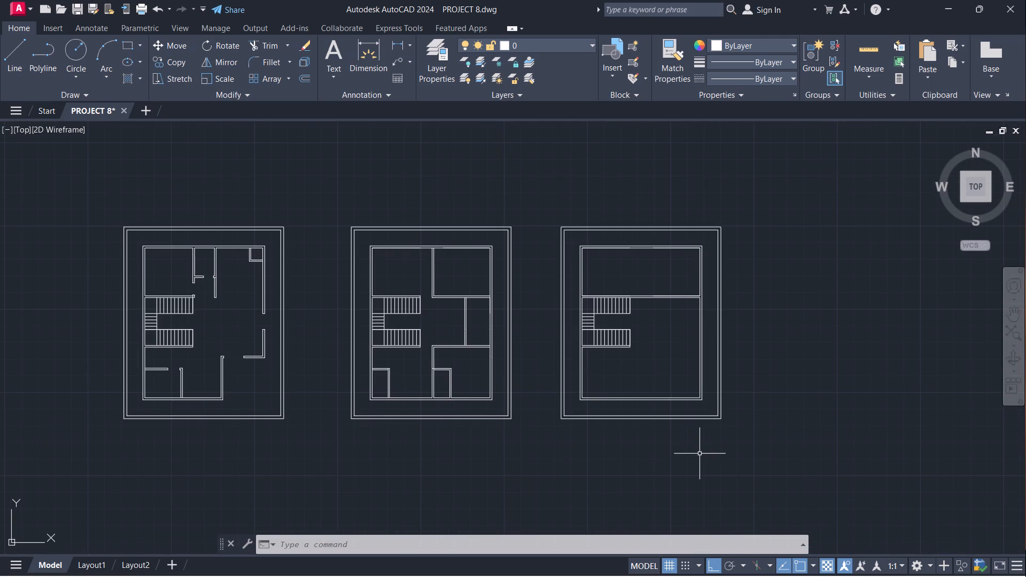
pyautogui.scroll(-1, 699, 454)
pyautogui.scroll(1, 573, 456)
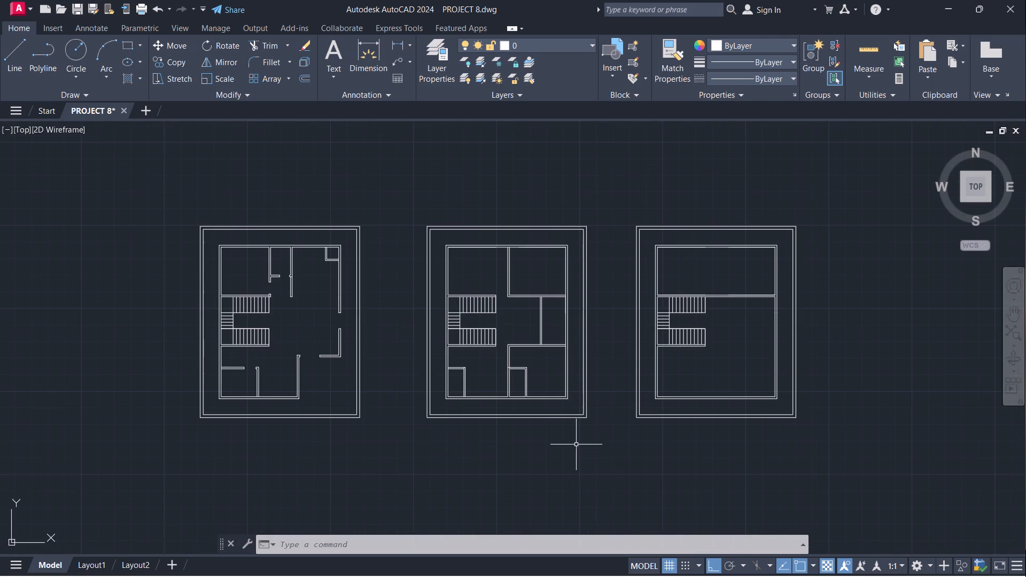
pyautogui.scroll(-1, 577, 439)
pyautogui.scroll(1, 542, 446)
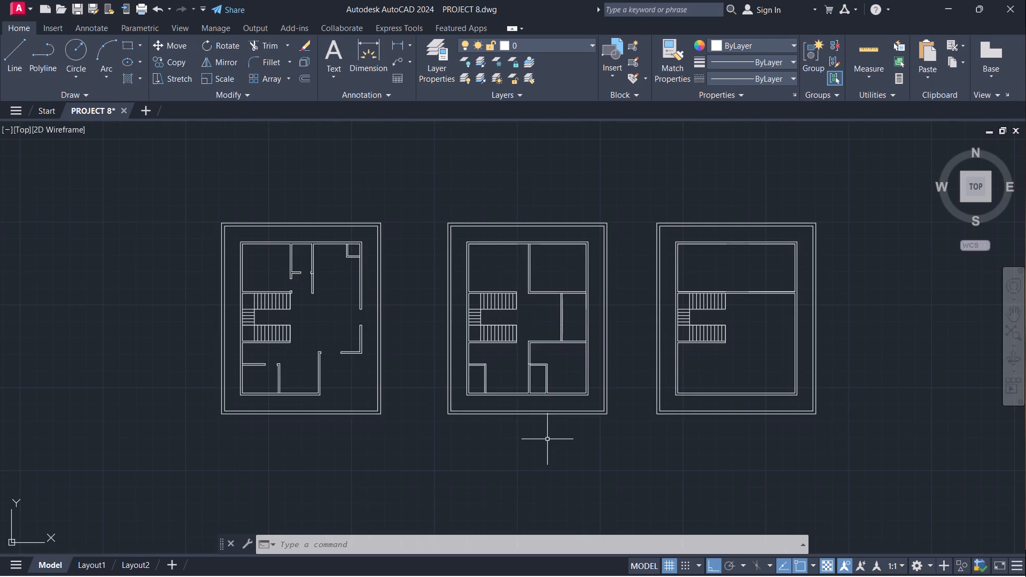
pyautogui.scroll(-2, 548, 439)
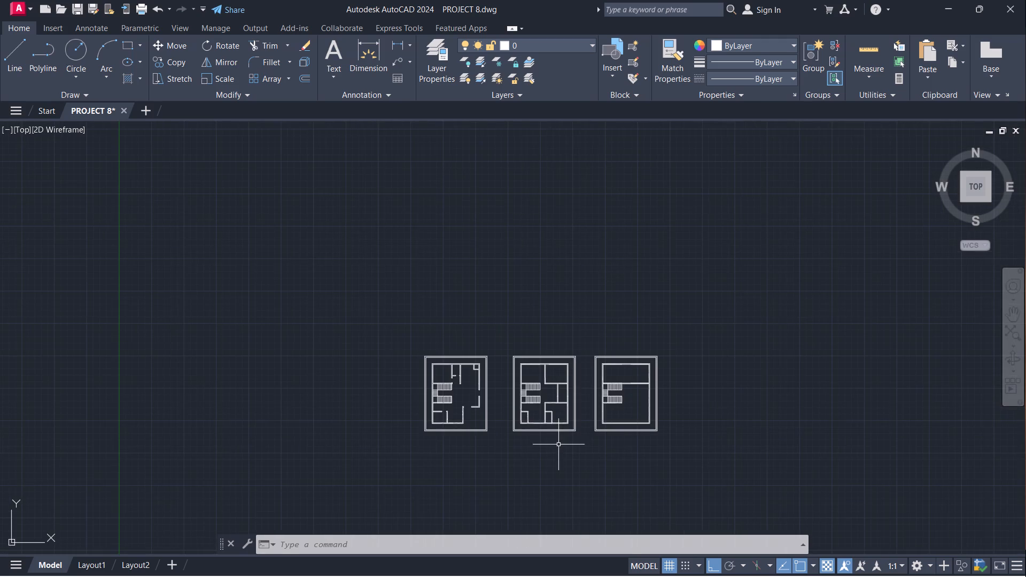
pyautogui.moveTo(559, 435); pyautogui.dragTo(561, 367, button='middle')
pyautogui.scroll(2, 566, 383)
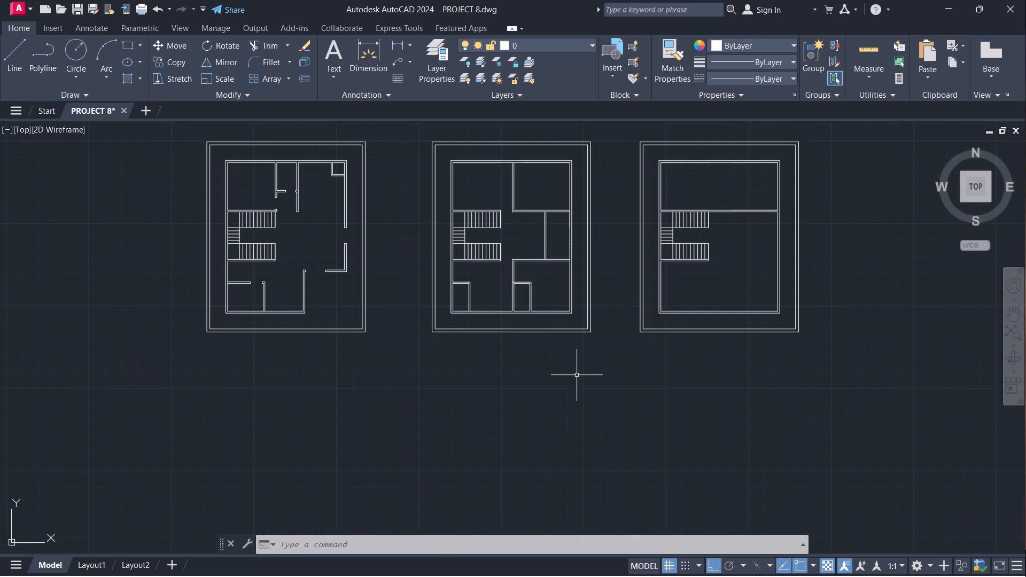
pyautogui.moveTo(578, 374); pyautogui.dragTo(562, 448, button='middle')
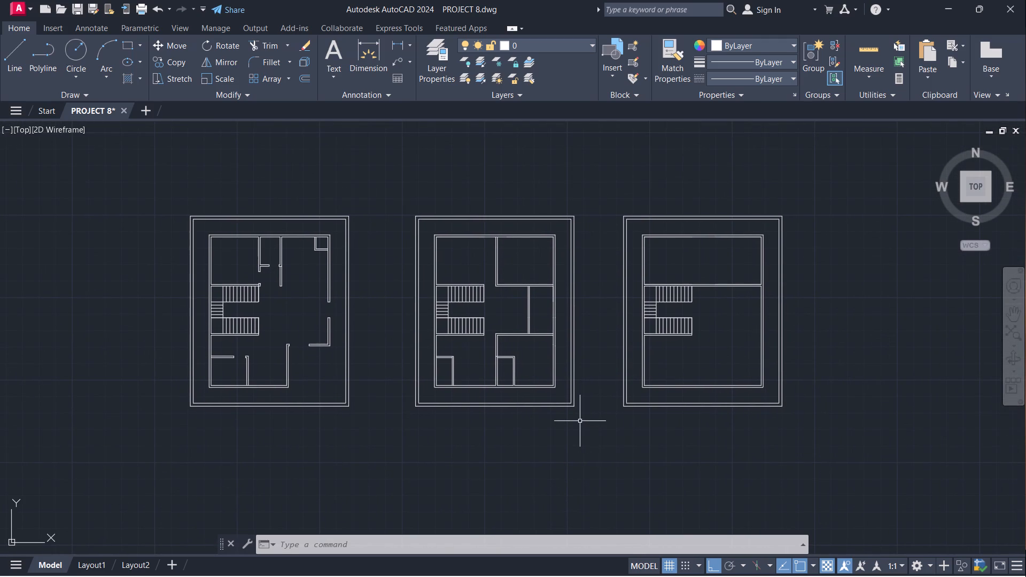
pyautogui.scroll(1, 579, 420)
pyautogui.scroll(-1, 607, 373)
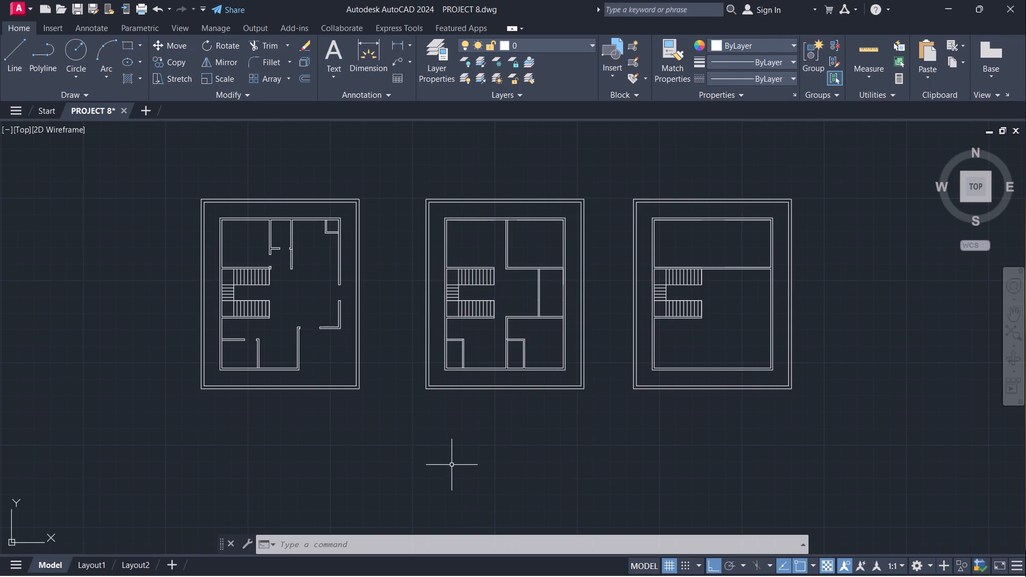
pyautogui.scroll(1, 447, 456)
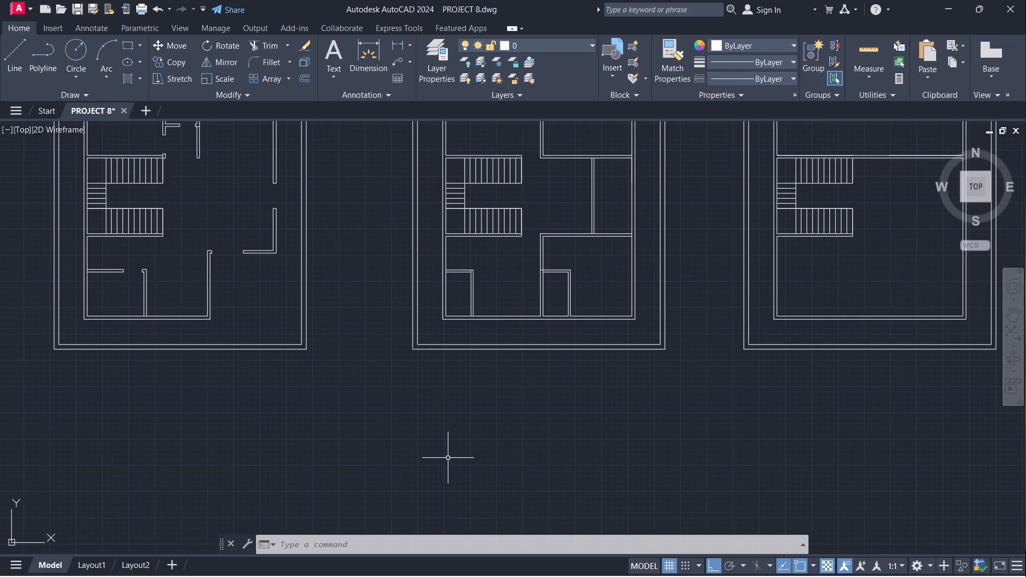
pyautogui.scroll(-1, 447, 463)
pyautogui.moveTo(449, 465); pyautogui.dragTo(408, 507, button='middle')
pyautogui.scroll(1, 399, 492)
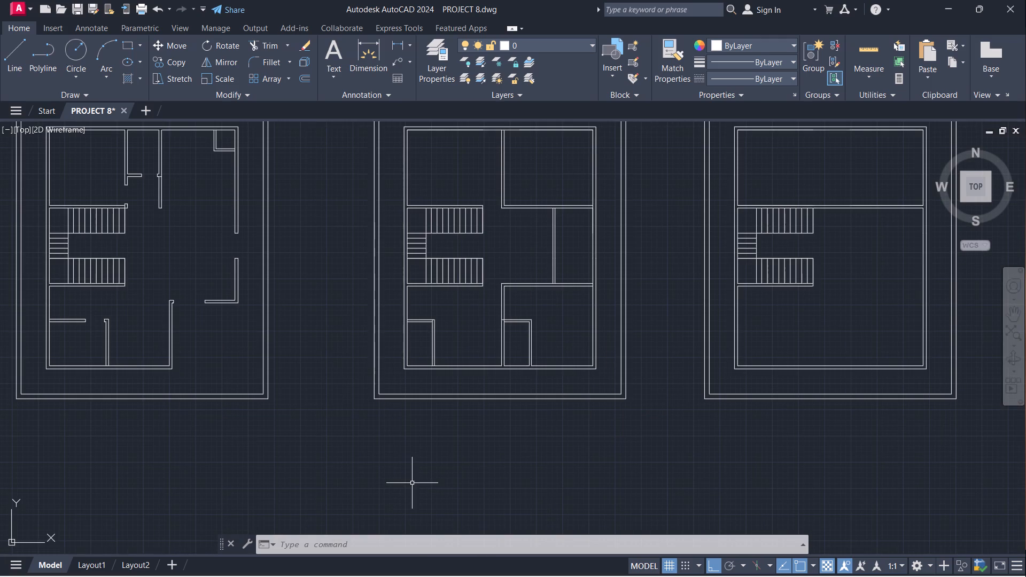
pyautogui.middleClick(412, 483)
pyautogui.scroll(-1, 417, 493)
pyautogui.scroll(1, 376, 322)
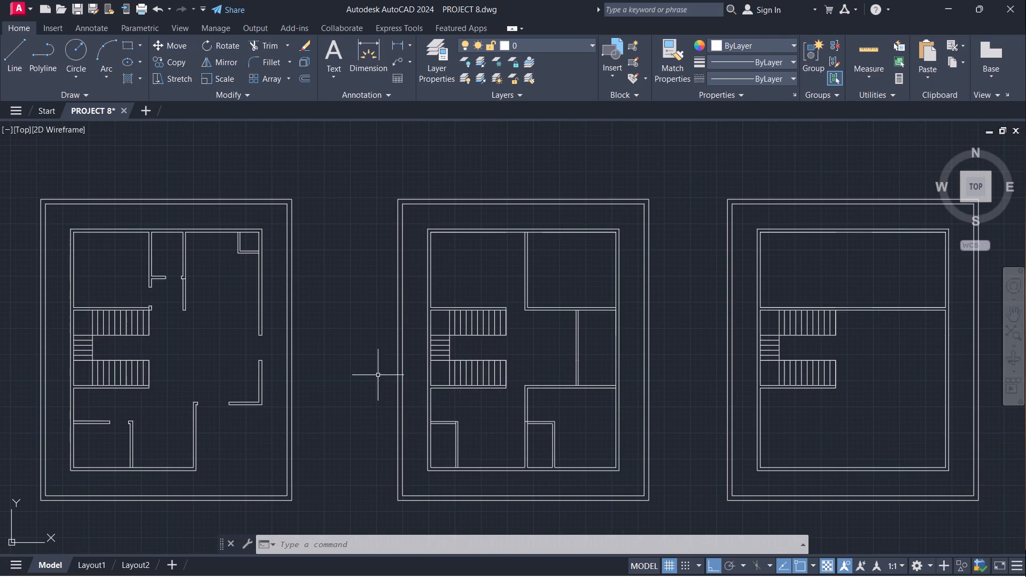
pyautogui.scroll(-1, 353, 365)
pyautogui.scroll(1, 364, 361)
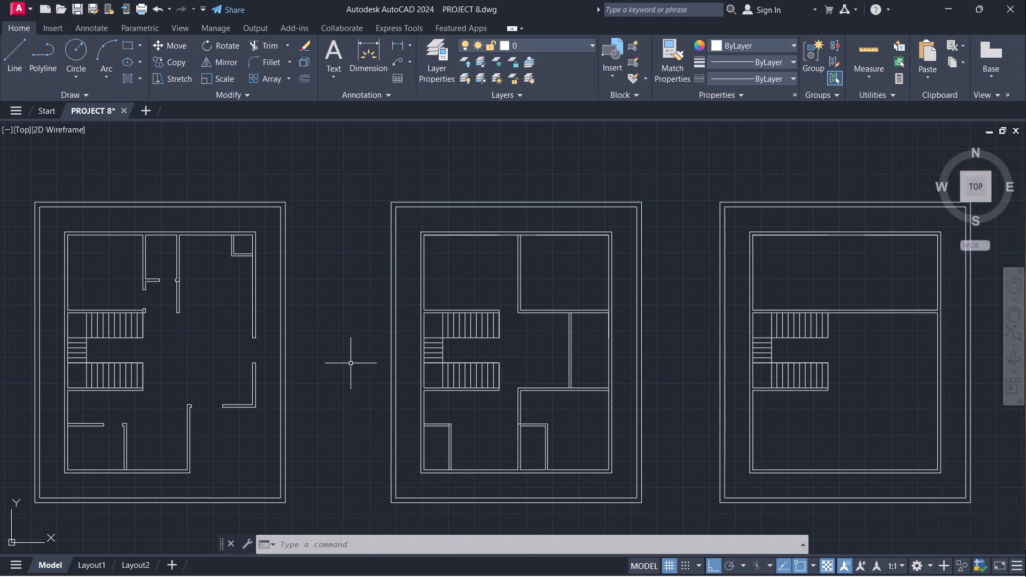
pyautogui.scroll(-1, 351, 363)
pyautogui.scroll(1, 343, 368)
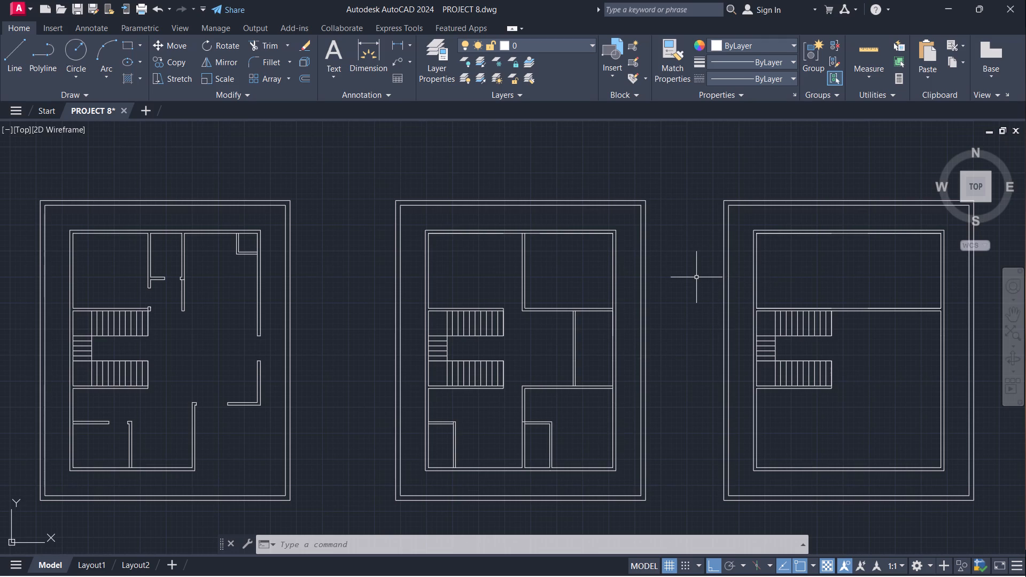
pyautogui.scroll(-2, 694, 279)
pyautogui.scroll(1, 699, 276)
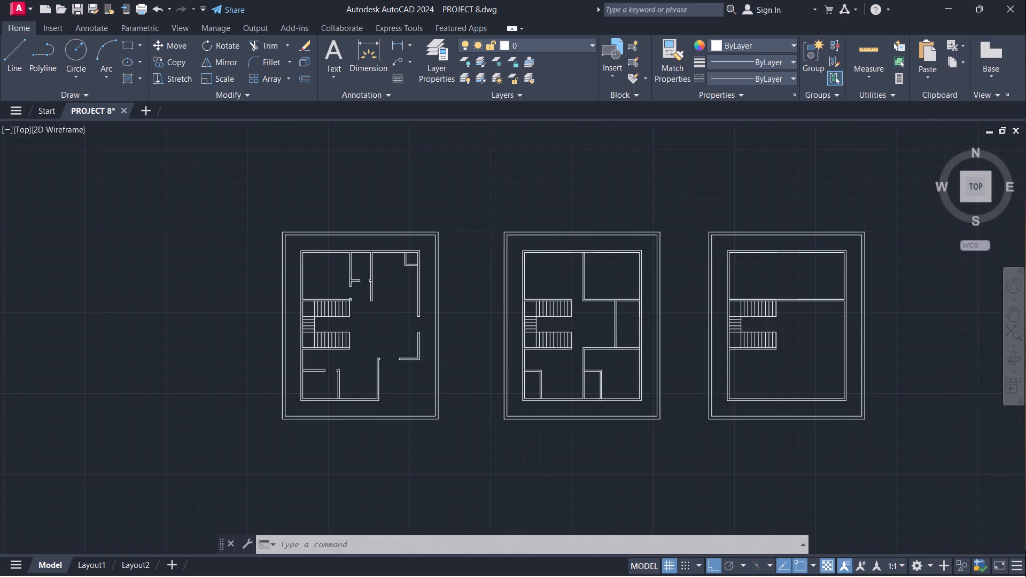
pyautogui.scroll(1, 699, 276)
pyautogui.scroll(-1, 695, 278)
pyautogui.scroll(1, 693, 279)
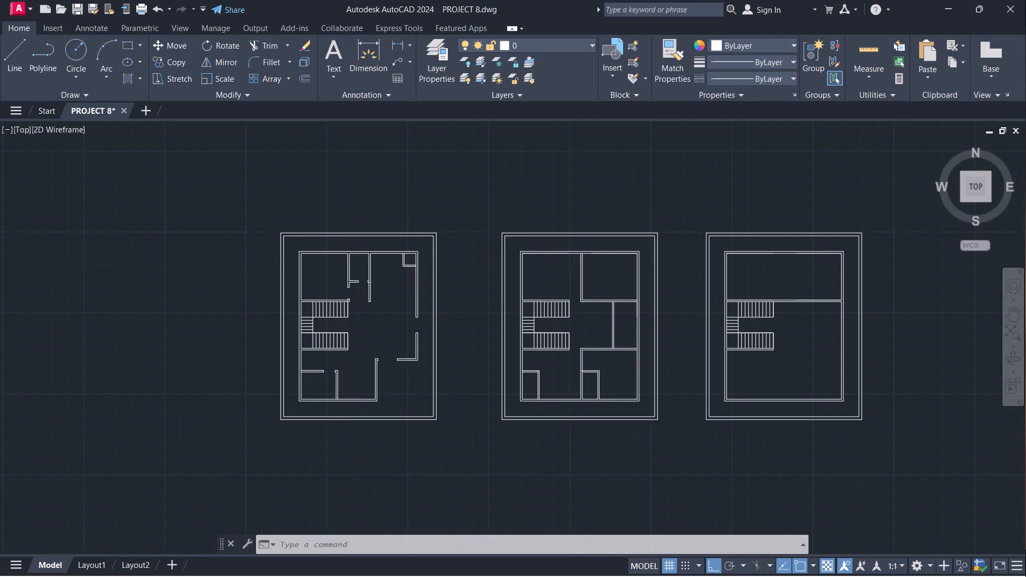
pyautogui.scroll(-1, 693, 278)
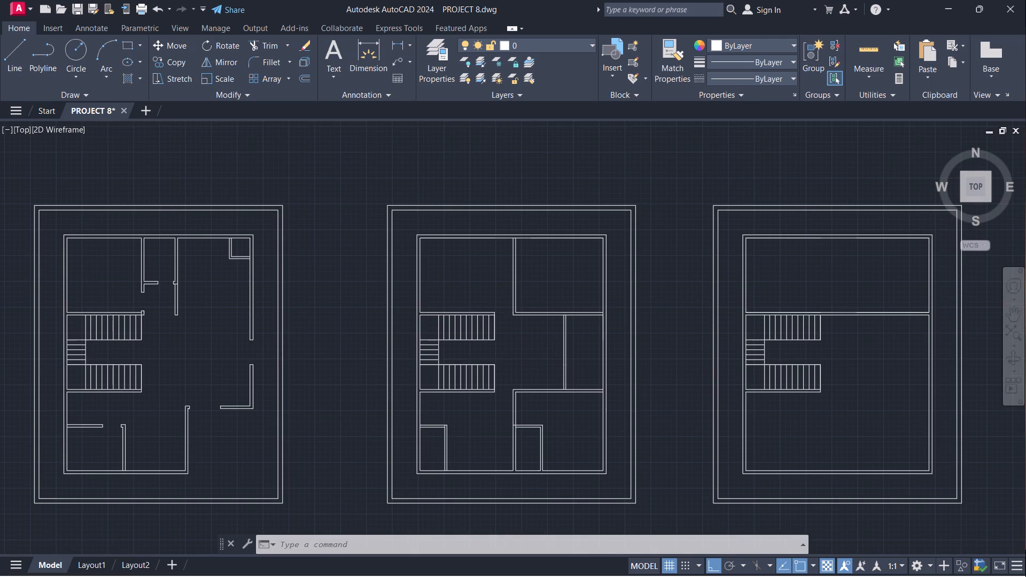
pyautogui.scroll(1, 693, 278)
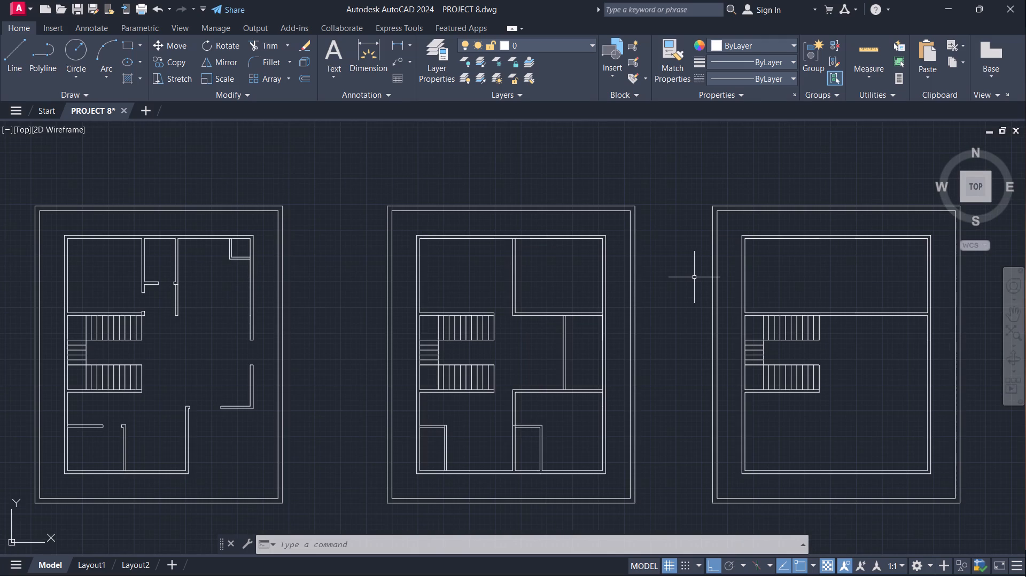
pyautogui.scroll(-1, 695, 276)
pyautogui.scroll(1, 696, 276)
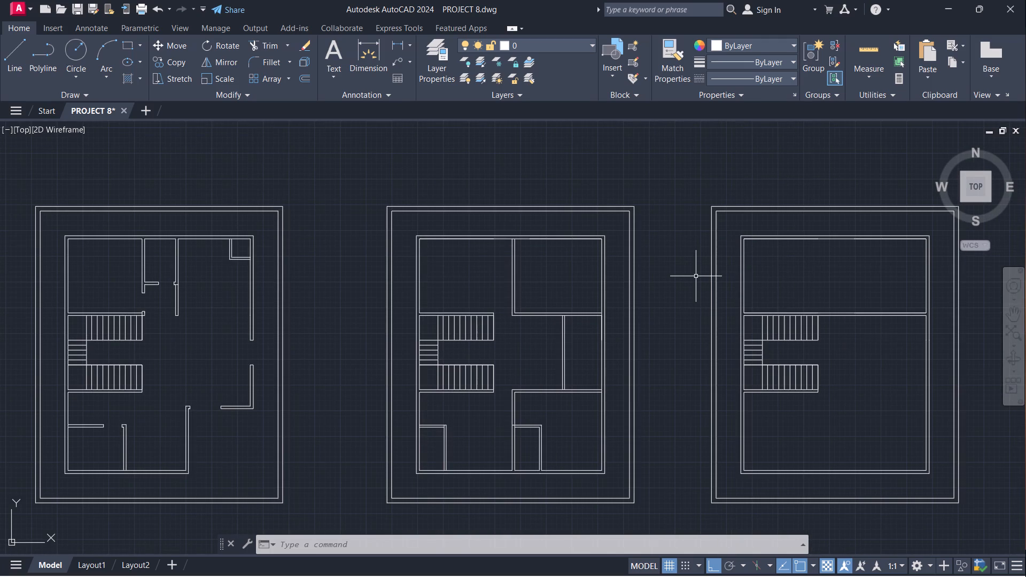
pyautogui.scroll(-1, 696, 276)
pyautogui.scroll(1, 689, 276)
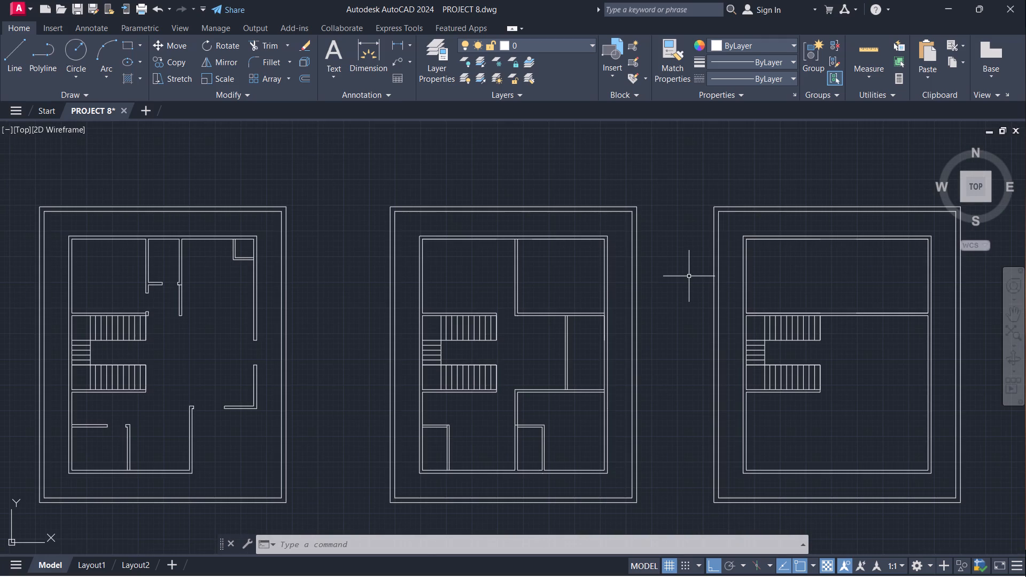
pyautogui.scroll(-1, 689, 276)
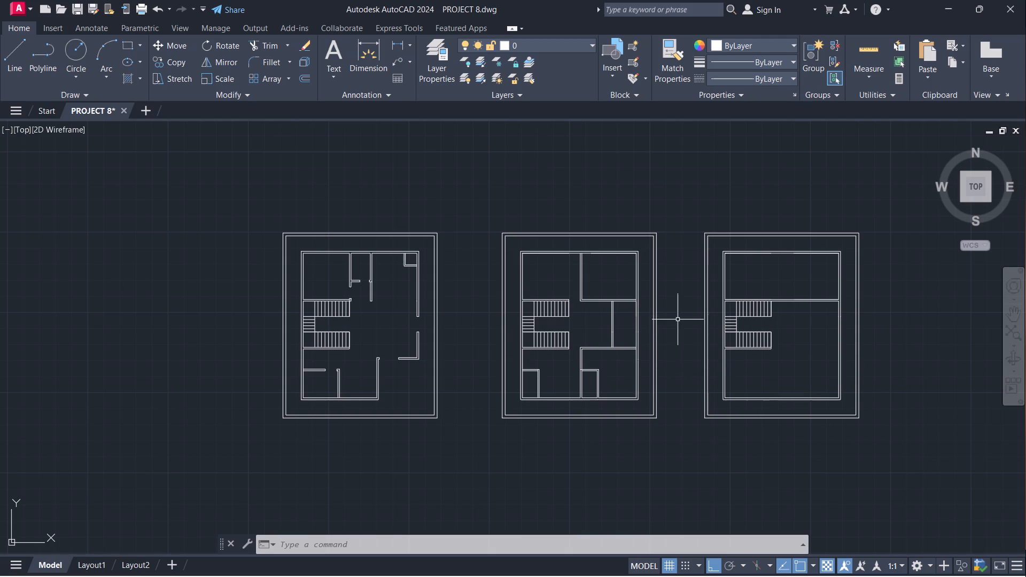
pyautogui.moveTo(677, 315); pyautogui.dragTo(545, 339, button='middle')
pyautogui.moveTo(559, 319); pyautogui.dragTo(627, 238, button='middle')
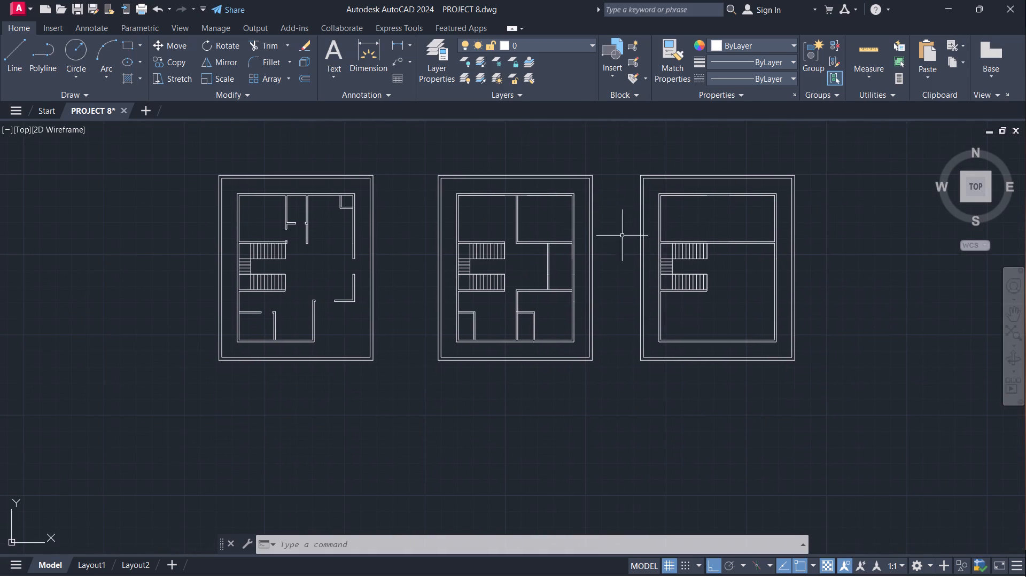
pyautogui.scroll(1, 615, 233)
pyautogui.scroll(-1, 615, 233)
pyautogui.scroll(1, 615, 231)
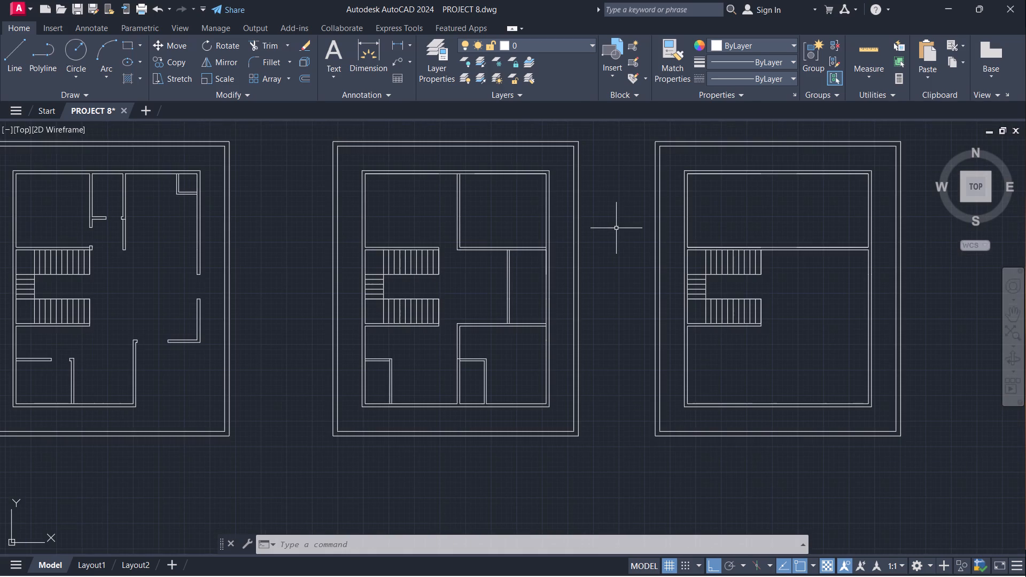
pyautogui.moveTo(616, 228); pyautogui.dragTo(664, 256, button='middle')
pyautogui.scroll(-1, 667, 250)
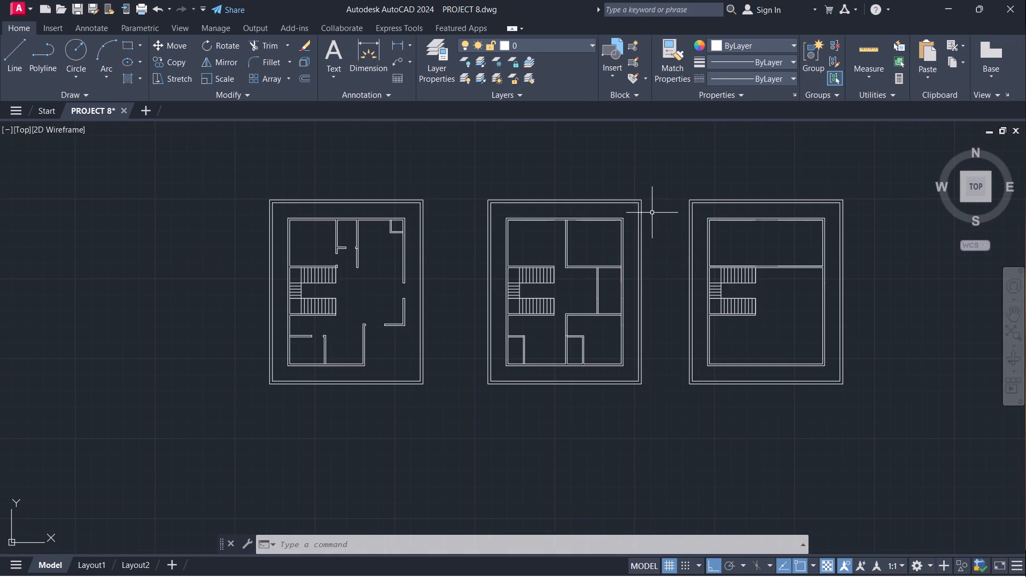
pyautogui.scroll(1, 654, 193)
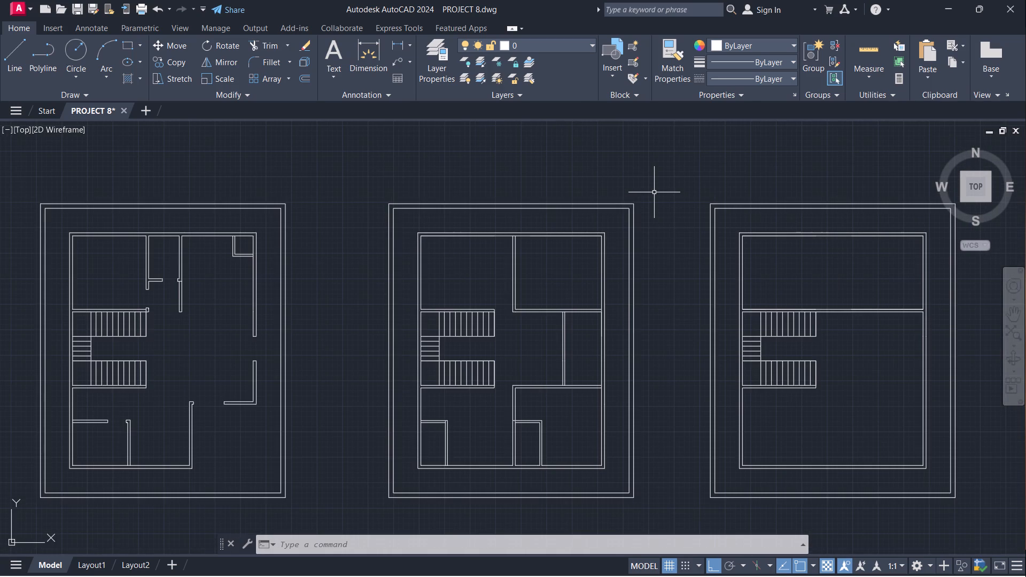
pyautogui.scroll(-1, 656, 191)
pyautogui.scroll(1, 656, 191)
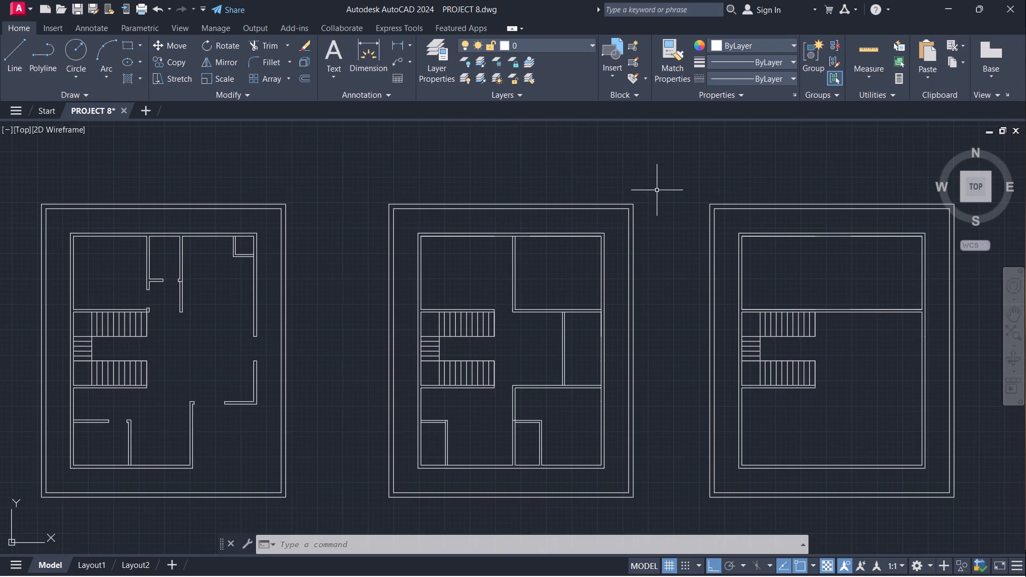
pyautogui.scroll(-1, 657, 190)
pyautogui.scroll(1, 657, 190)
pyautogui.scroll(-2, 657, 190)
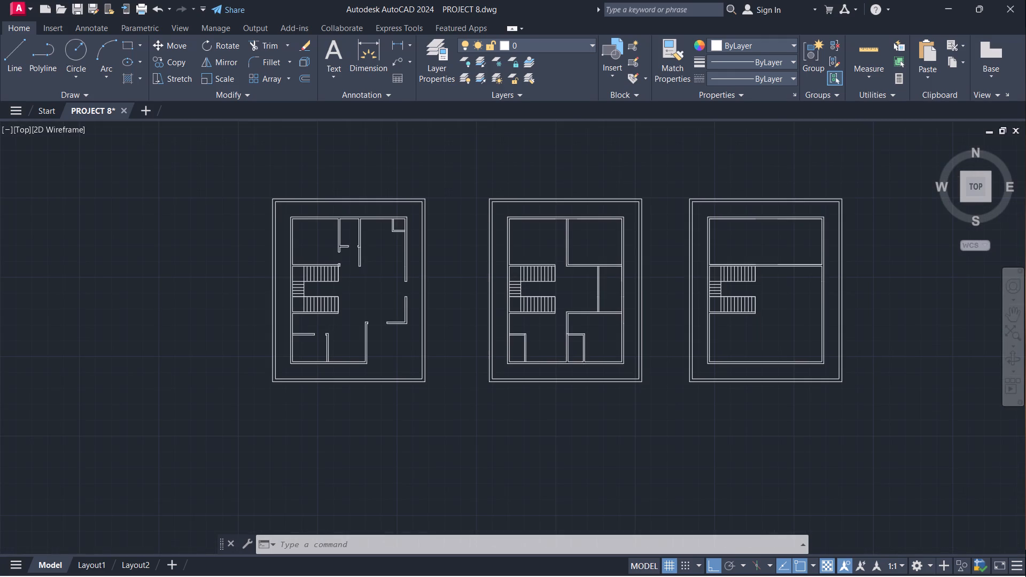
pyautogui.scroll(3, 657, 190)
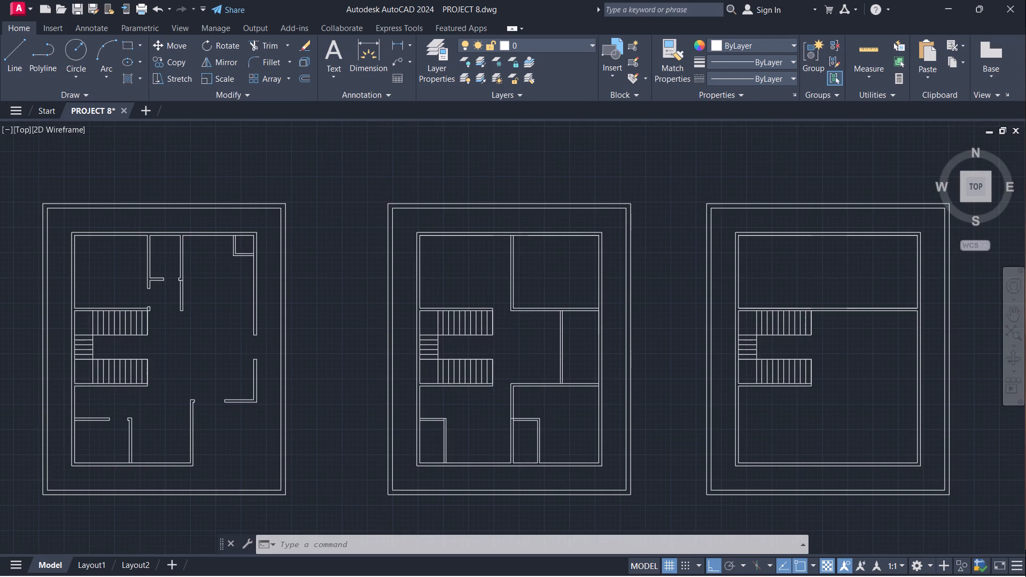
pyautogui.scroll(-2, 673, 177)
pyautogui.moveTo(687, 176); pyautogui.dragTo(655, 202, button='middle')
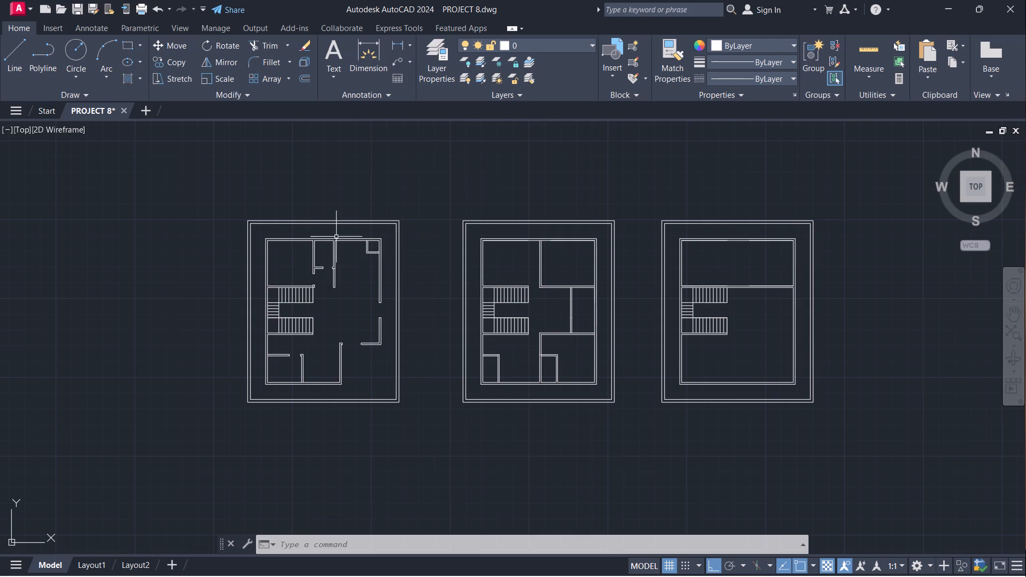
# Examine the room walls and openings of the left and middle floor plans.
pyautogui.scroll(1, 324, 245)
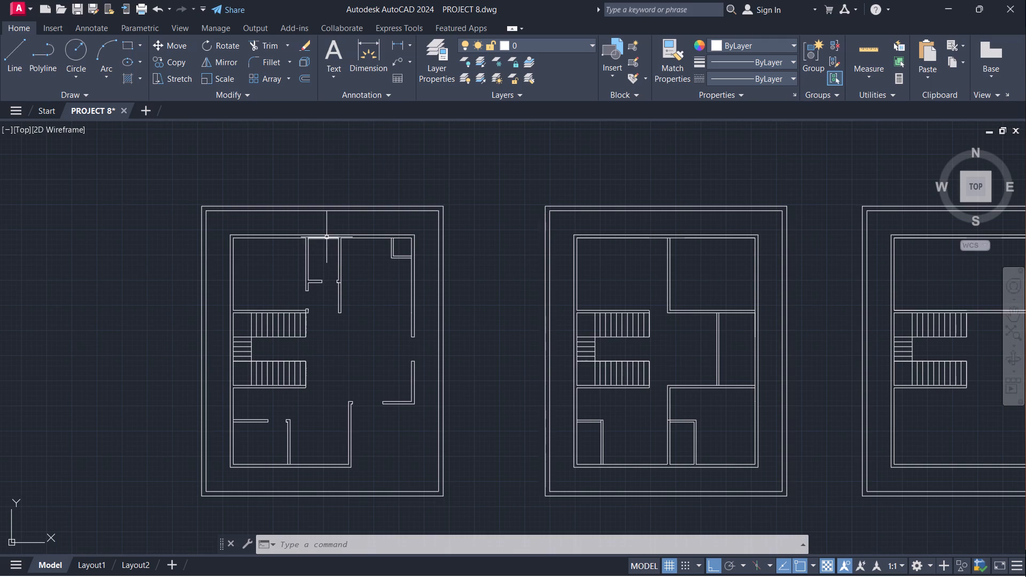
pyautogui.scroll(-1, 327, 237)
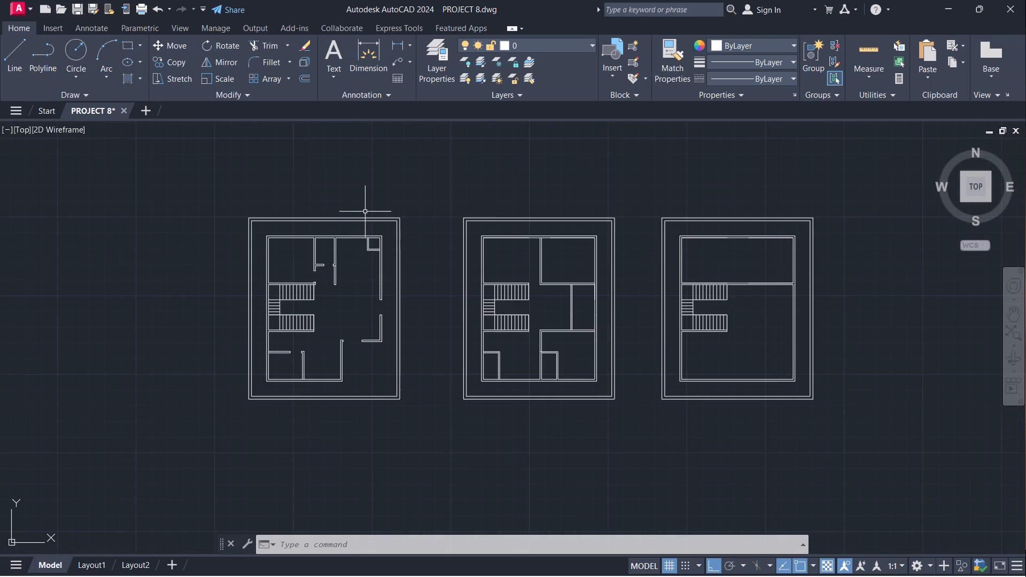
pyautogui.scroll(1, 365, 212)
pyautogui.moveTo(447, 252); pyautogui.dragTo(369, 220, button='middle')
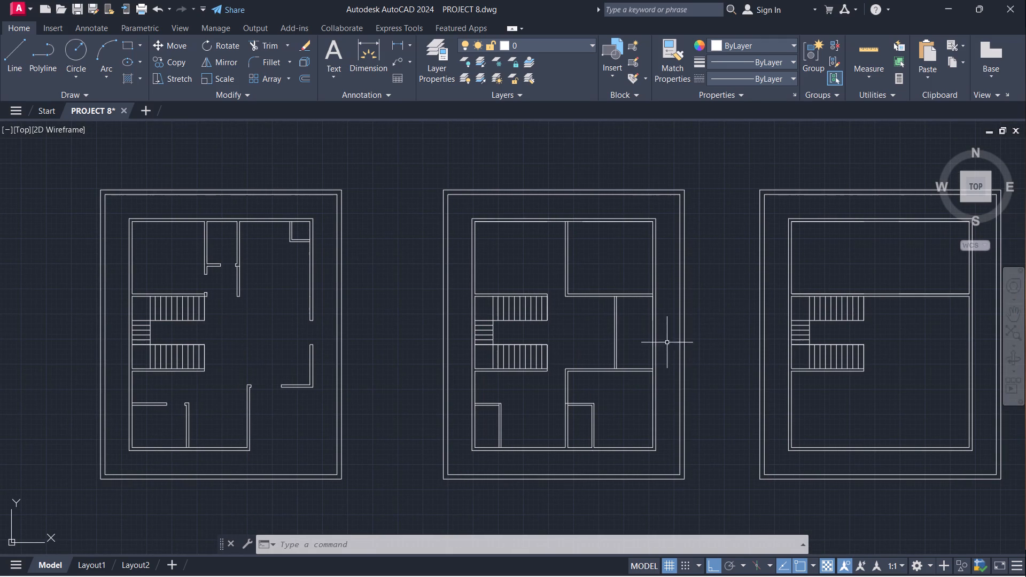
pyautogui.scroll(2, 616, 266)
pyautogui.scroll(-2, 623, 260)
pyautogui.scroll(1, 612, 266)
pyautogui.scroll(-1, 633, 251)
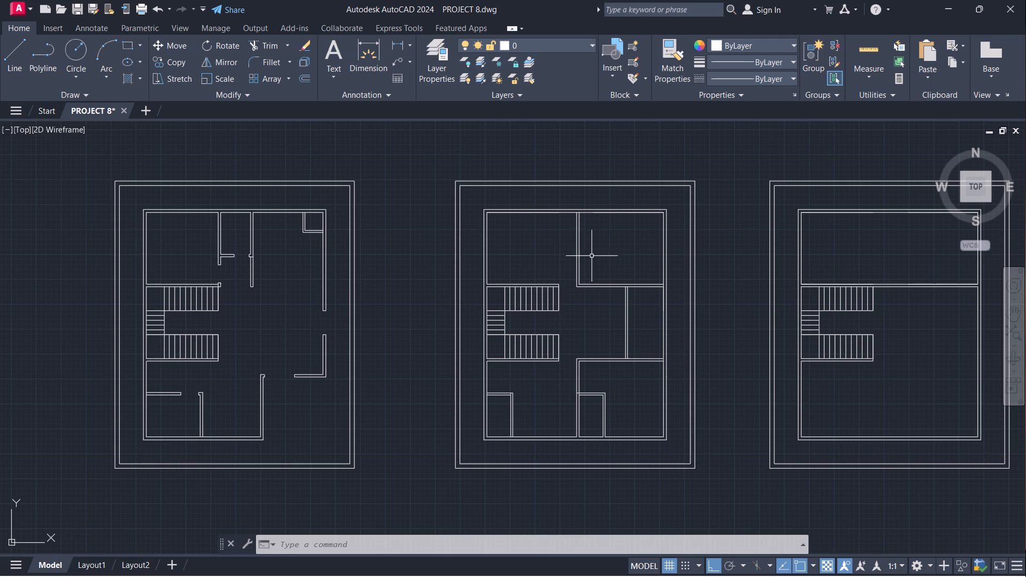
pyautogui.scroll(1, 596, 252)
pyautogui.scroll(-1, 598, 251)
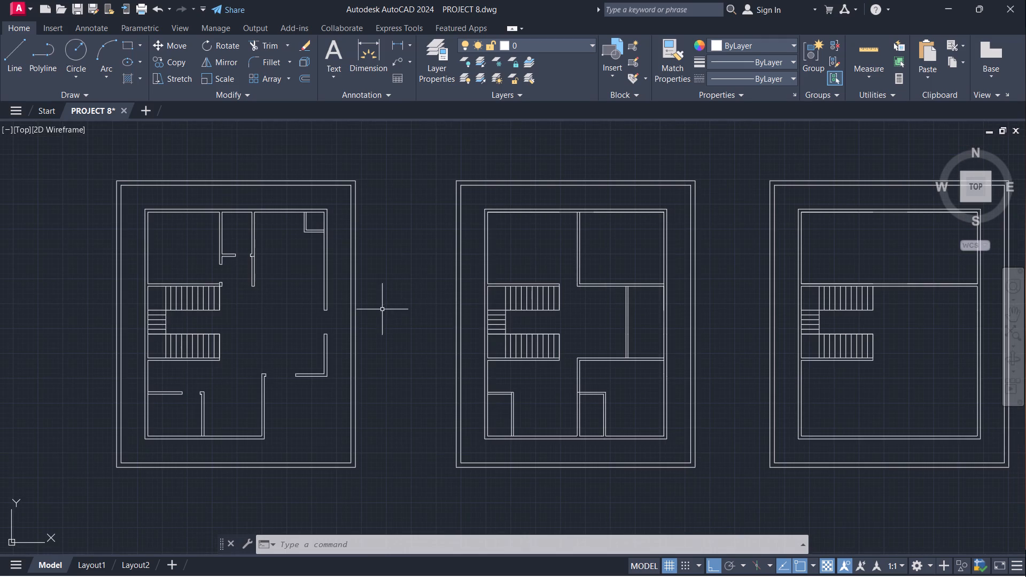
# In the left plan's upper-right corner space, draw two jamb lines across its vertical wall, 5" above the inner corner and 2' further up.
pyautogui.moveTo(394, 302); pyautogui.dragTo(418, 272, button='middle')
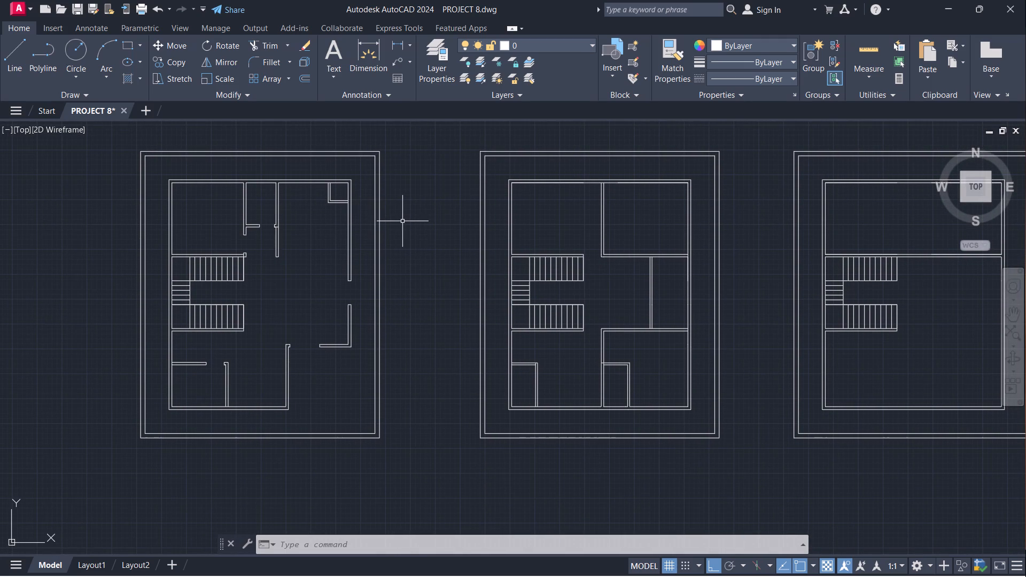
pyautogui.press('Escape')
pyautogui.press('l')
pyautogui.press('Return')
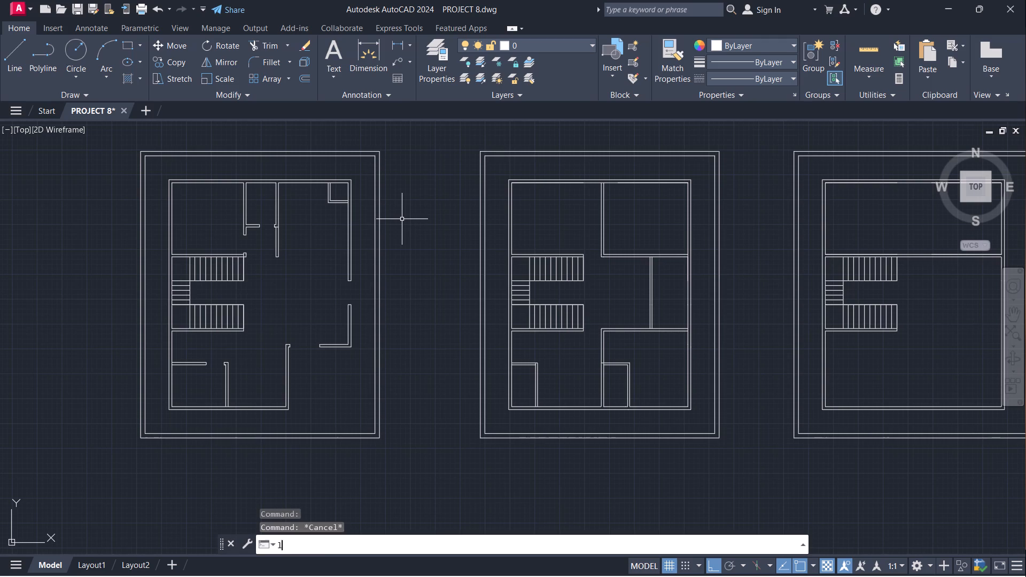
pyautogui.scroll(2, 322, 165)
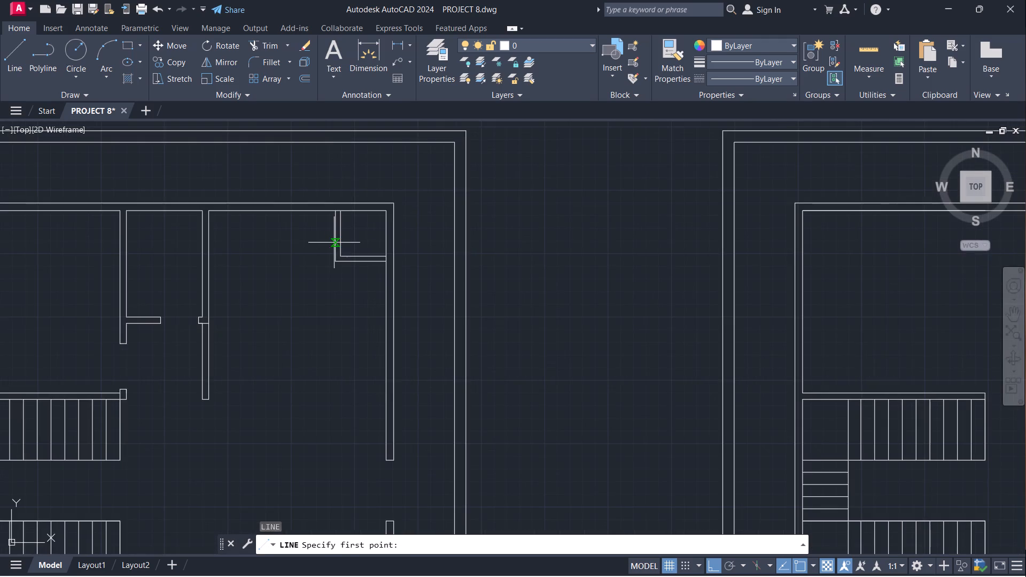
pyautogui.scroll(2, 333, 243)
pyautogui.click(353, 282)
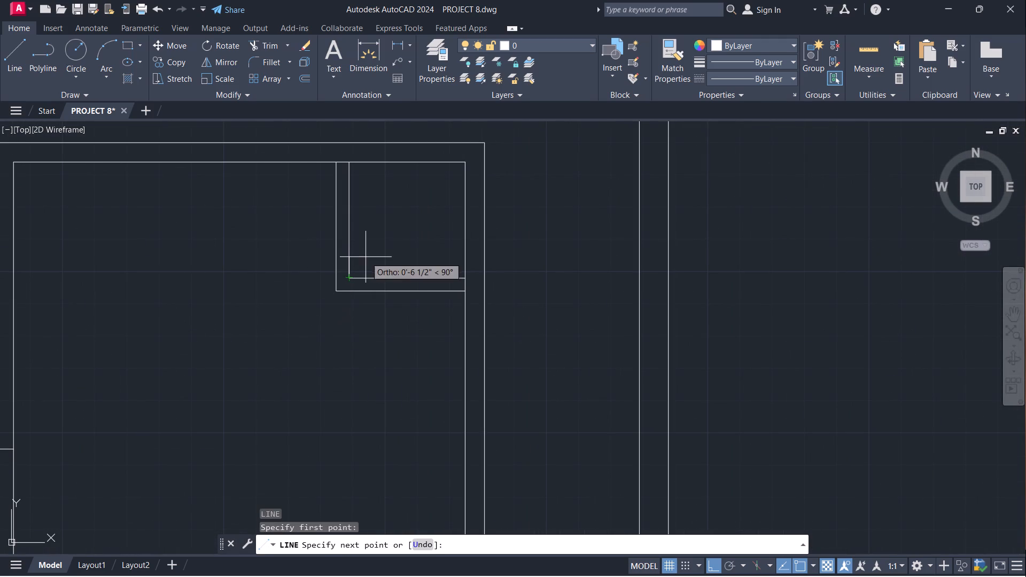
pyautogui.press('5')
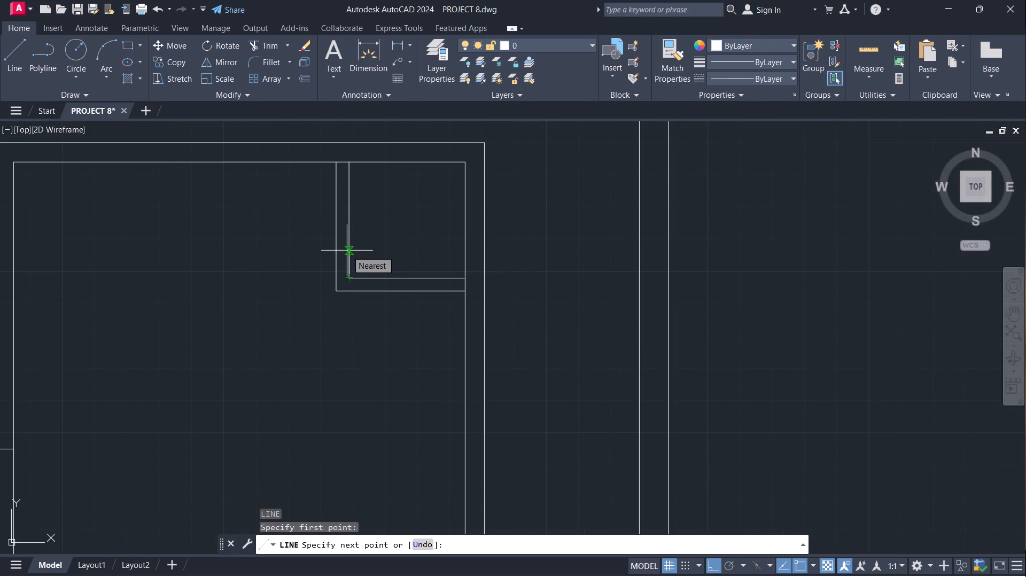
pyautogui.press('Return')
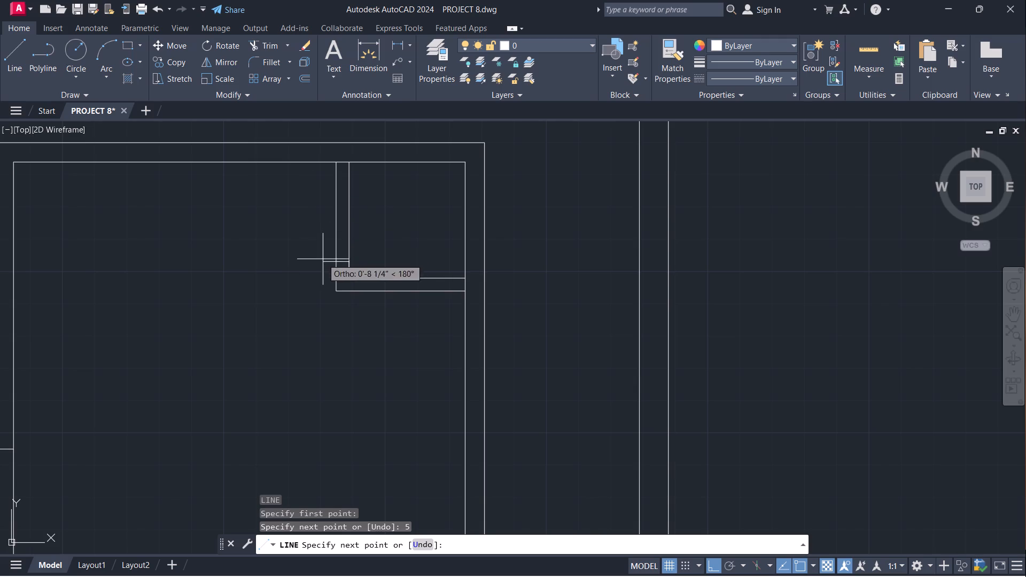
pyautogui.click(339, 262)
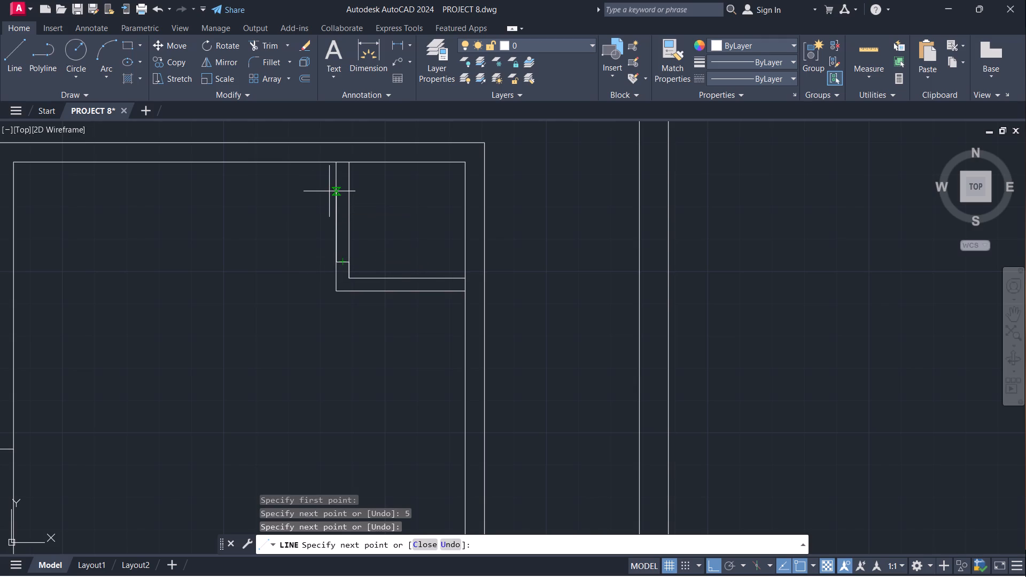
pyautogui.write("2'")
pyautogui.press('Return')
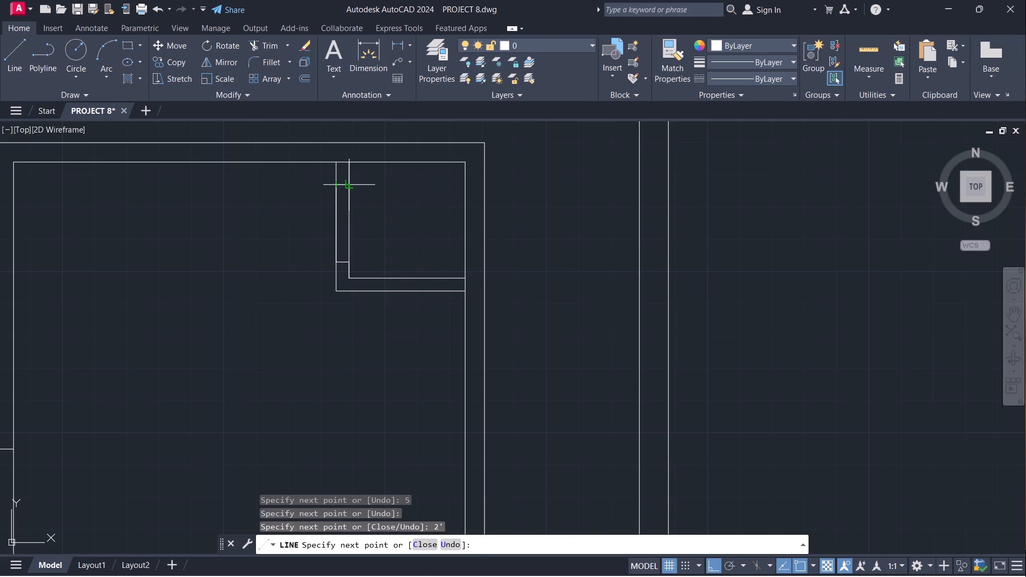
pyautogui.click(351, 185)
pyautogui.press('Escape')
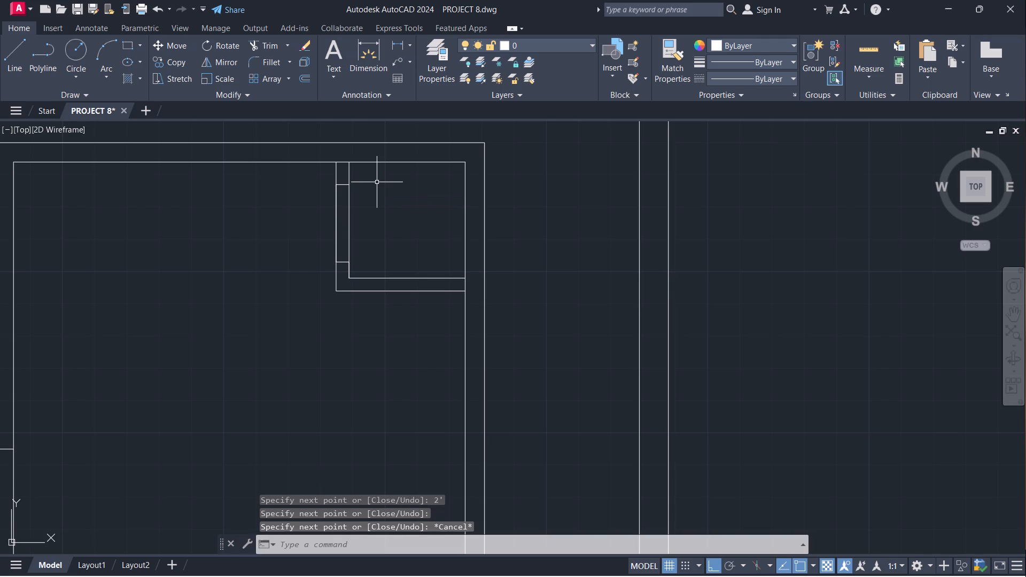
# Trim both wall faces between the two jamb lines to open the corner space's vertical wall.
pyautogui.write('tr')
pyautogui.press('Return')
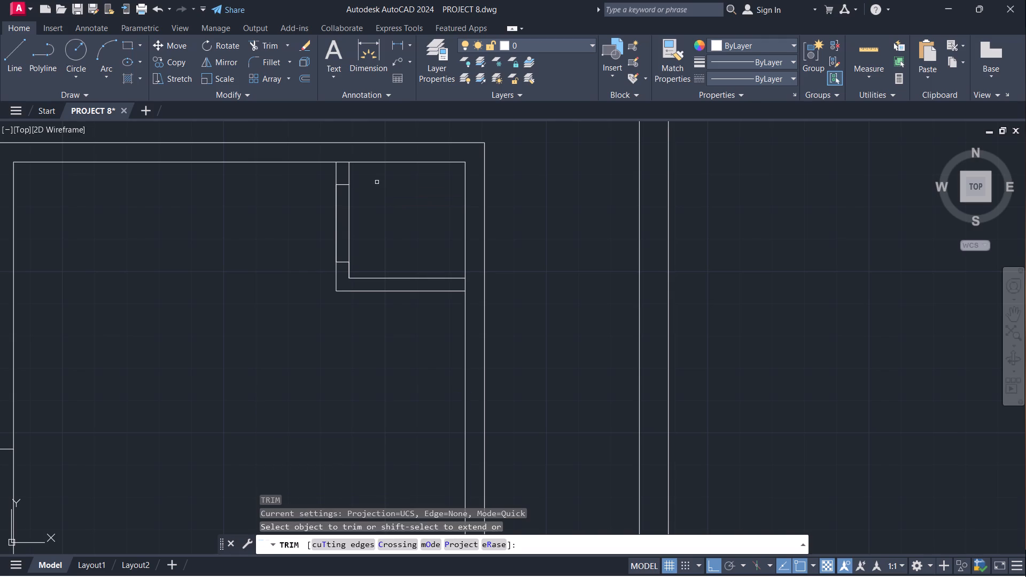
pyautogui.moveTo(369, 217); pyautogui.dragTo(305, 233)
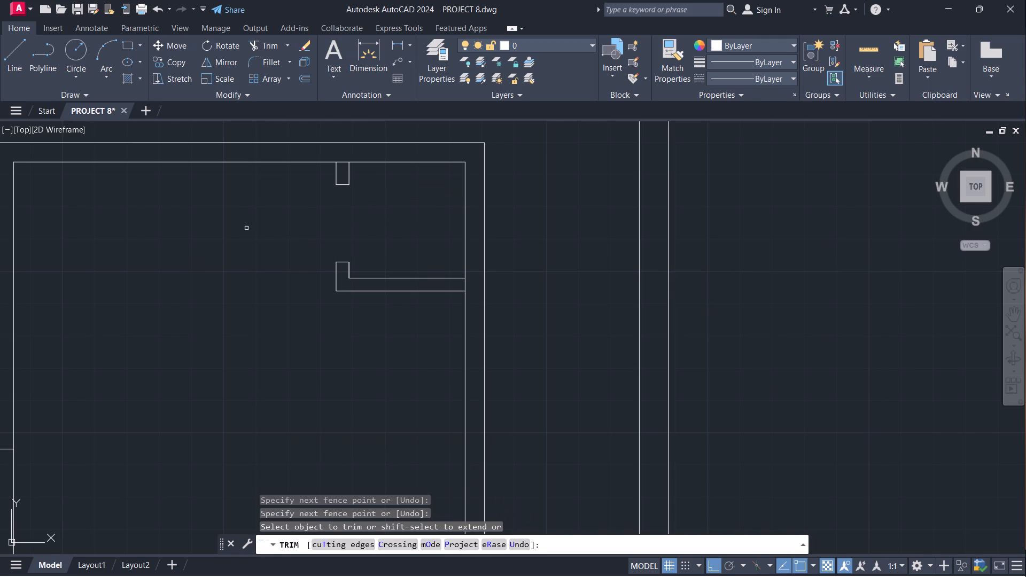
# Examine the middle floor plan's lower rooms and the walls of its small lower-left corner space.
pyautogui.scroll(-2, 246, 228)
pyautogui.scroll(-1, 447, 247)
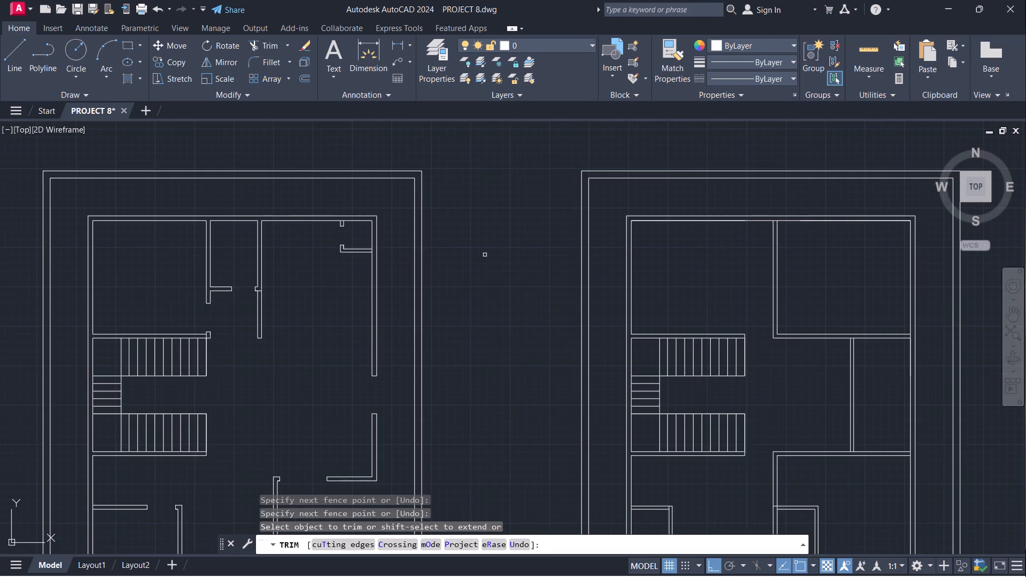
pyautogui.moveTo(485, 255); pyautogui.dragTo(344, 295, button='middle')
pyautogui.scroll(-1, 382, 263)
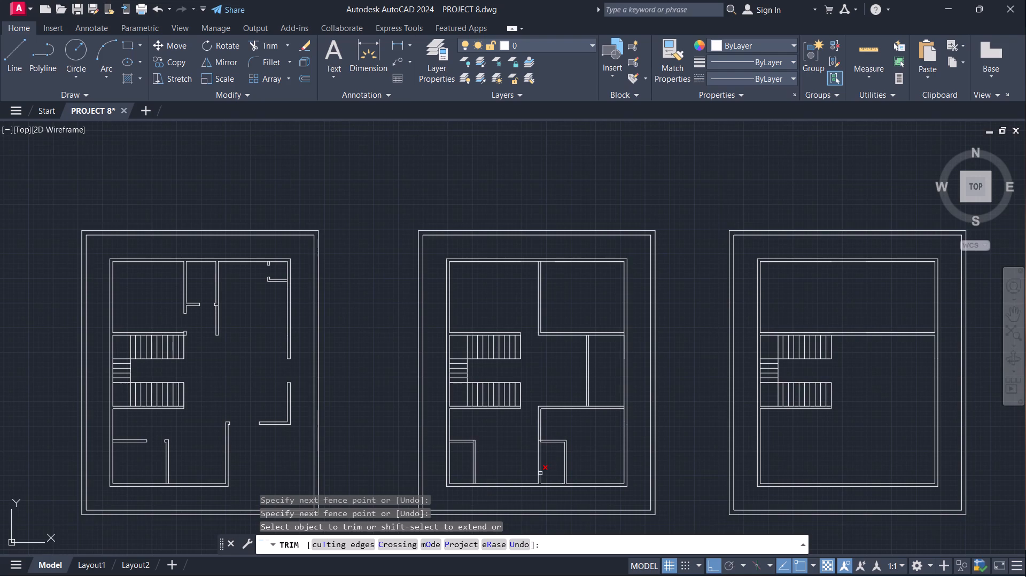
pyautogui.moveTo(512, 451); pyautogui.dragTo(499, 416, button='middle')
pyautogui.scroll(1, 539, 360)
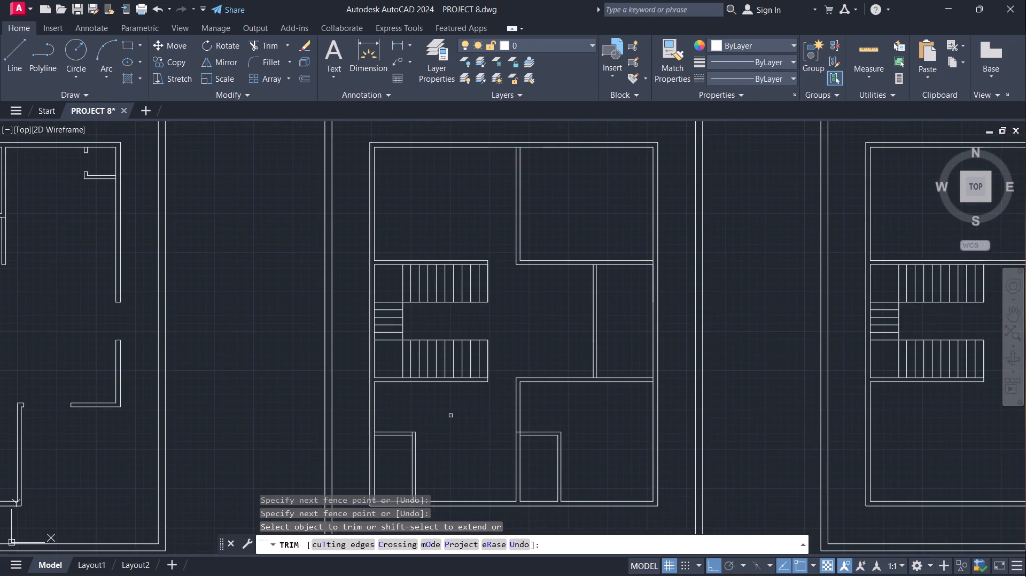
pyautogui.scroll(-1, 449, 417)
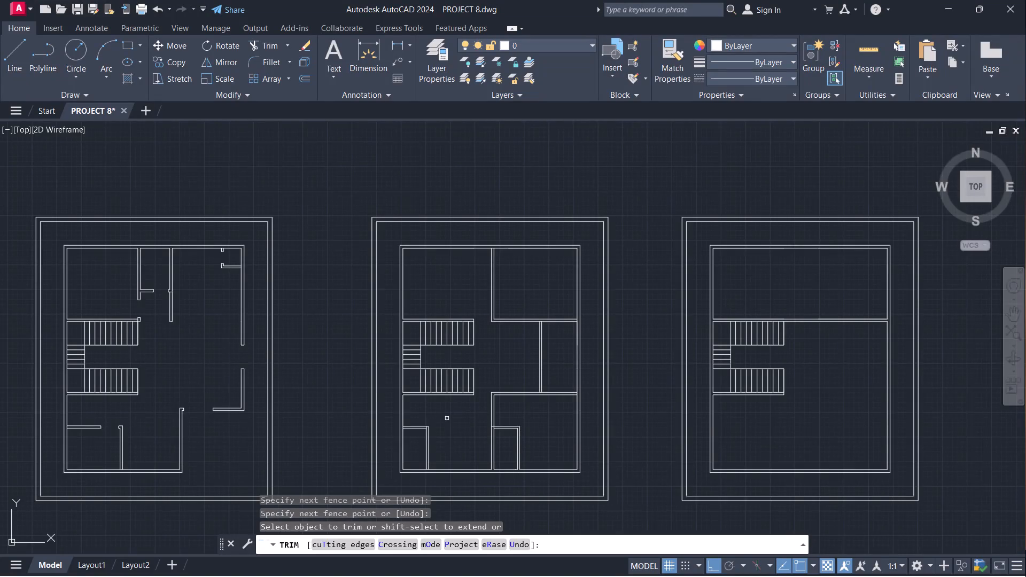
pyautogui.moveTo(453, 438); pyautogui.dragTo(364, 303, button='middle')
pyautogui.scroll(1, 349, 318)
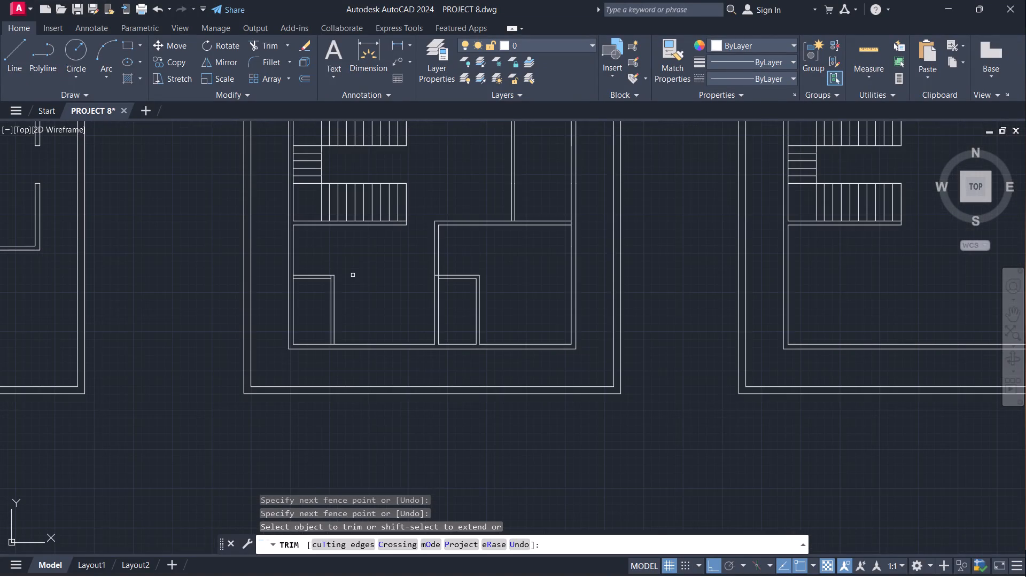
pyautogui.scroll(1, 353, 275)
pyautogui.moveTo(352, 279); pyautogui.dragTo(422, 270, button='middle')
pyautogui.scroll(2, 412, 268)
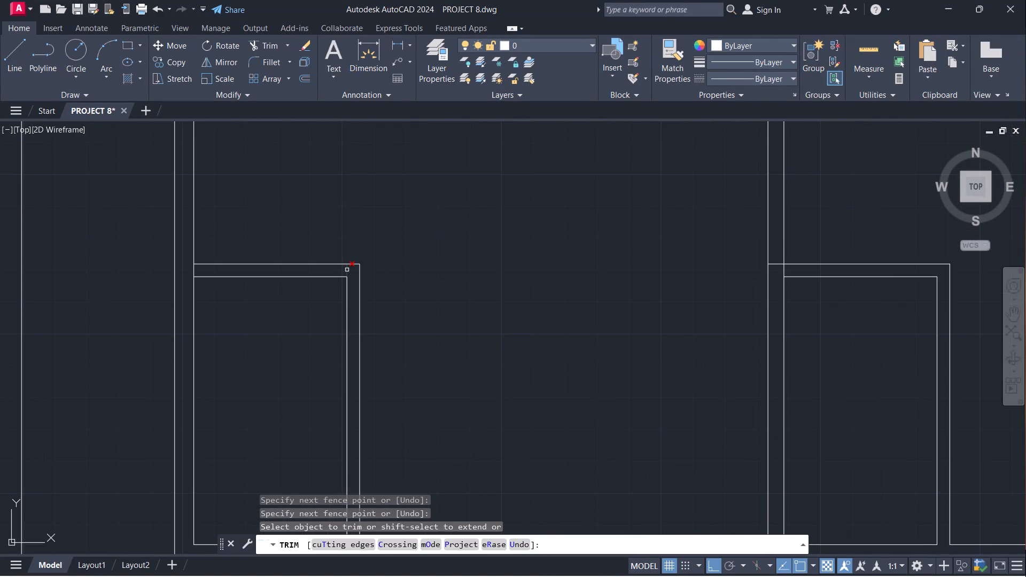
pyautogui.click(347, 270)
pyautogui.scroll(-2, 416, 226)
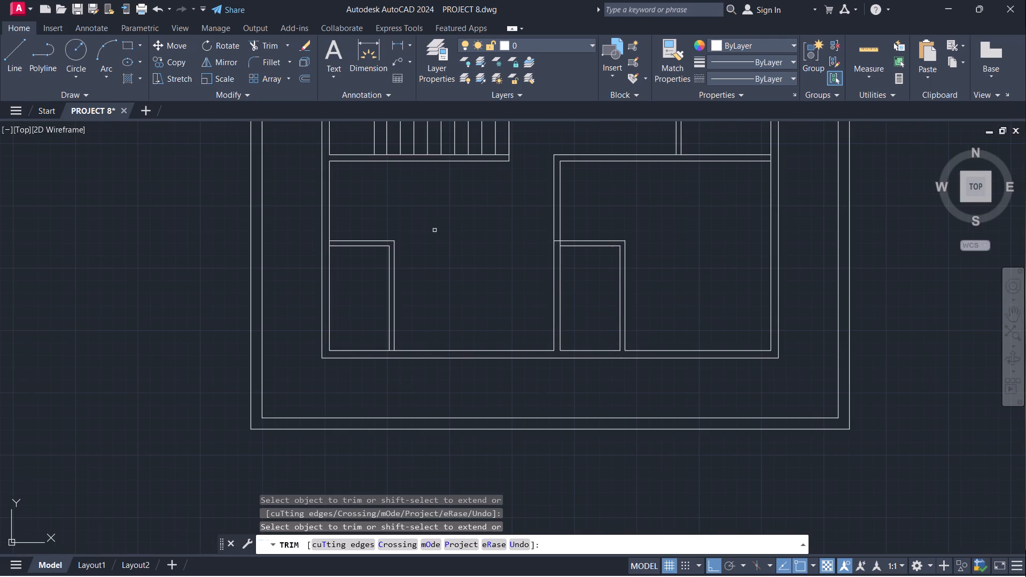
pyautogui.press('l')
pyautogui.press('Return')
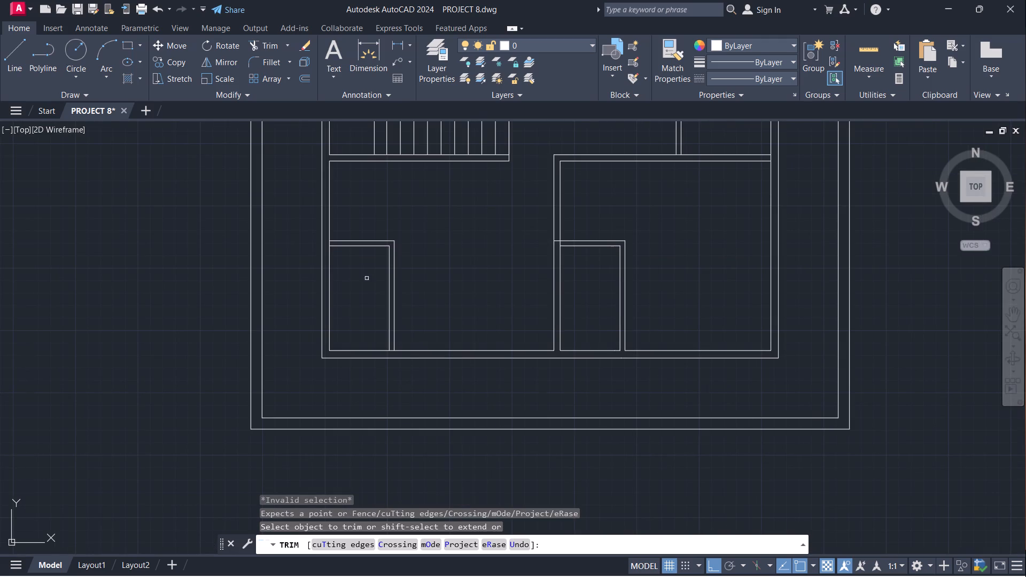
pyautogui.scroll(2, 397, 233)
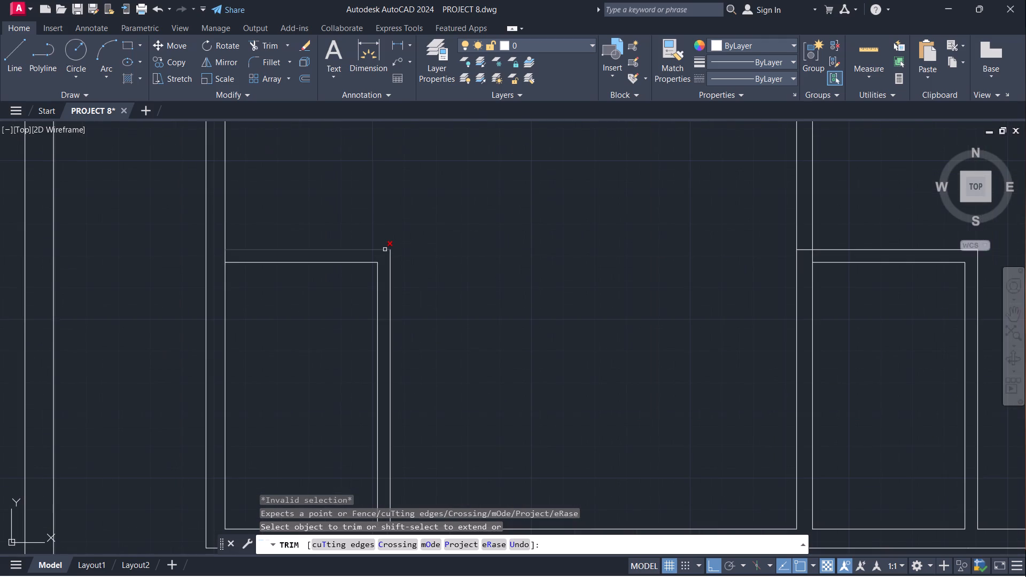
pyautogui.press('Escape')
# In the middle plan's small lower-left corner space, draw two jamb lines across its vertical wall, 3" below the inner corner and 2'6" further down.
pyautogui.press('l')
pyautogui.press('Return')
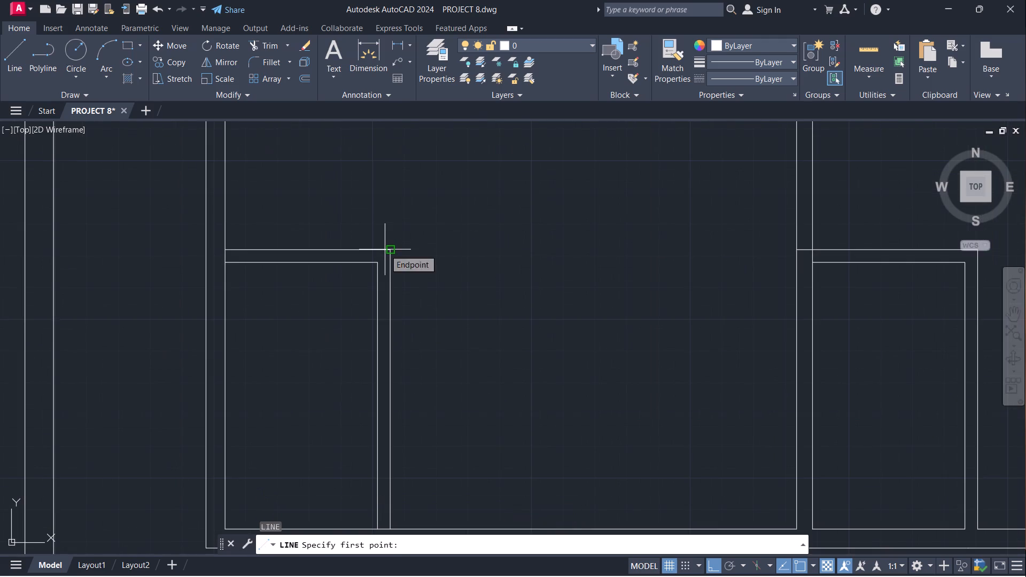
pyautogui.scroll(2, 391, 275)
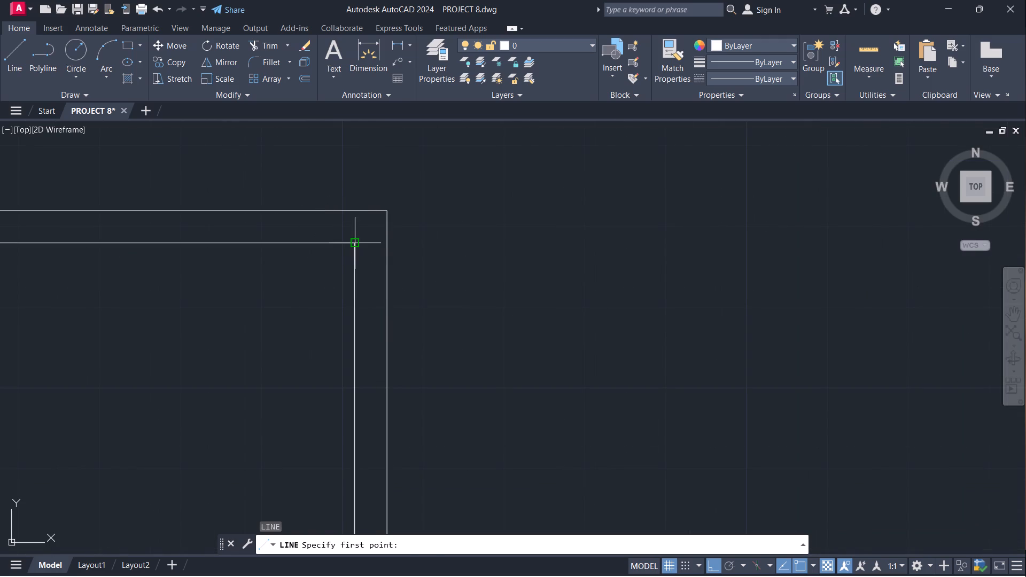
pyautogui.click(356, 246)
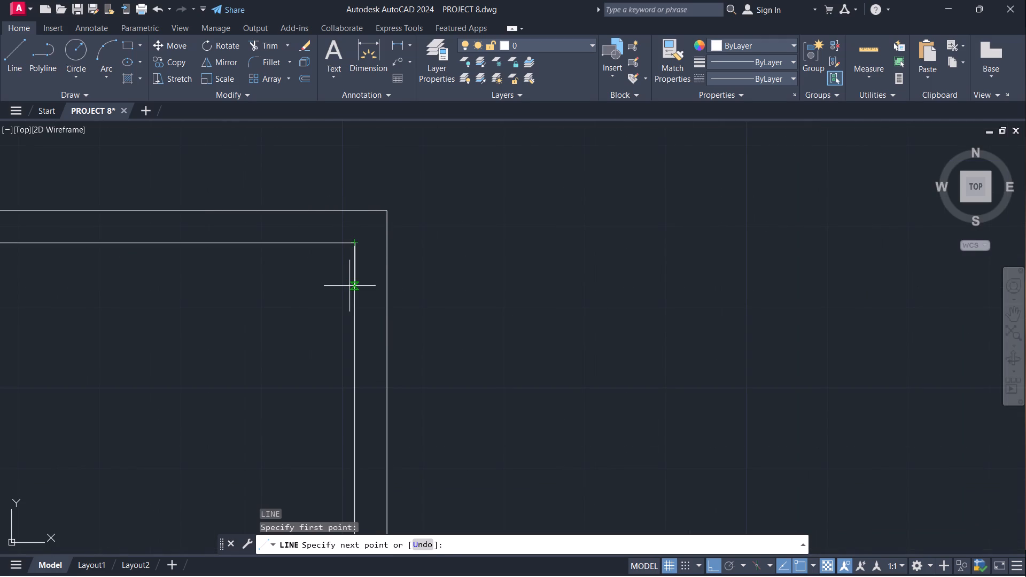
pyautogui.press('3')
pyautogui.press('Return')
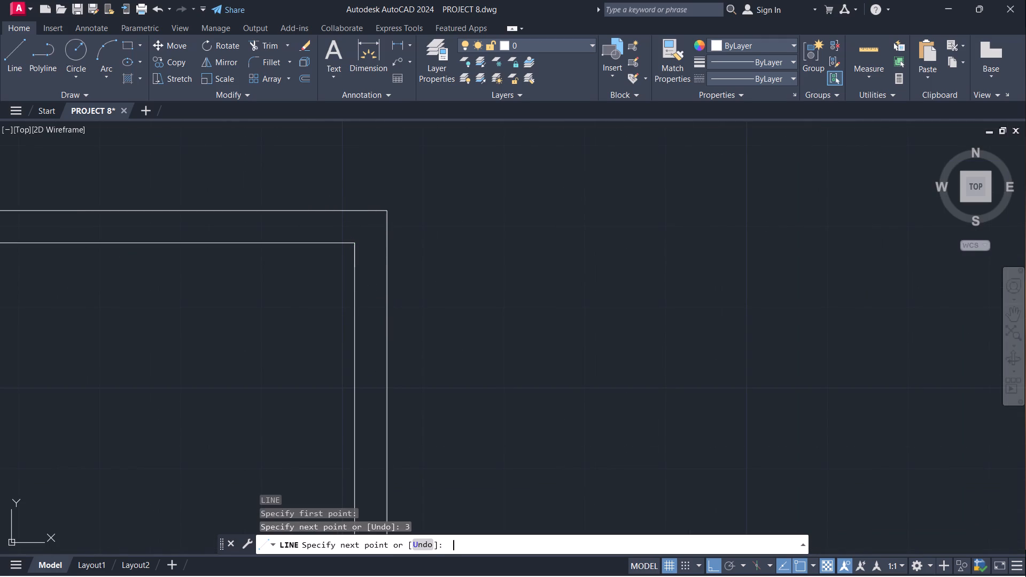
pyautogui.click(391, 269)
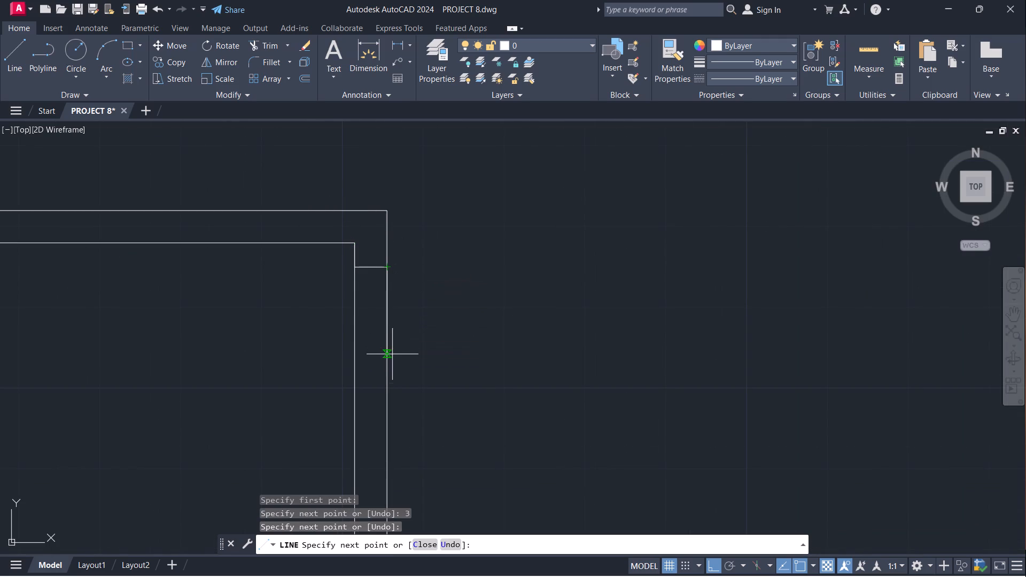
pyautogui.write('2\'6"')
pyautogui.press('Return')
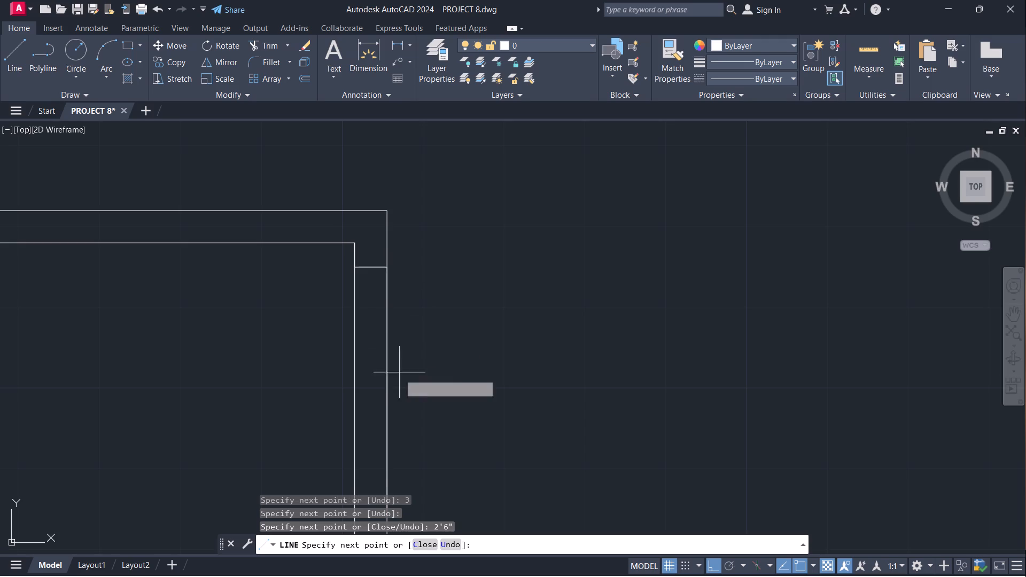
pyautogui.scroll(-2, 416, 313)
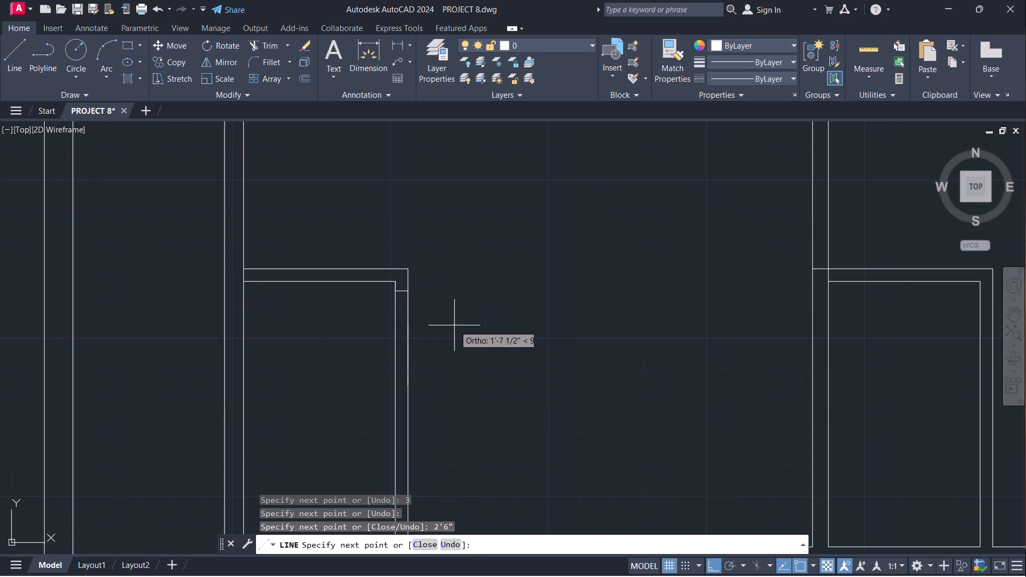
pyautogui.click(394, 384)
pyautogui.press('Escape')
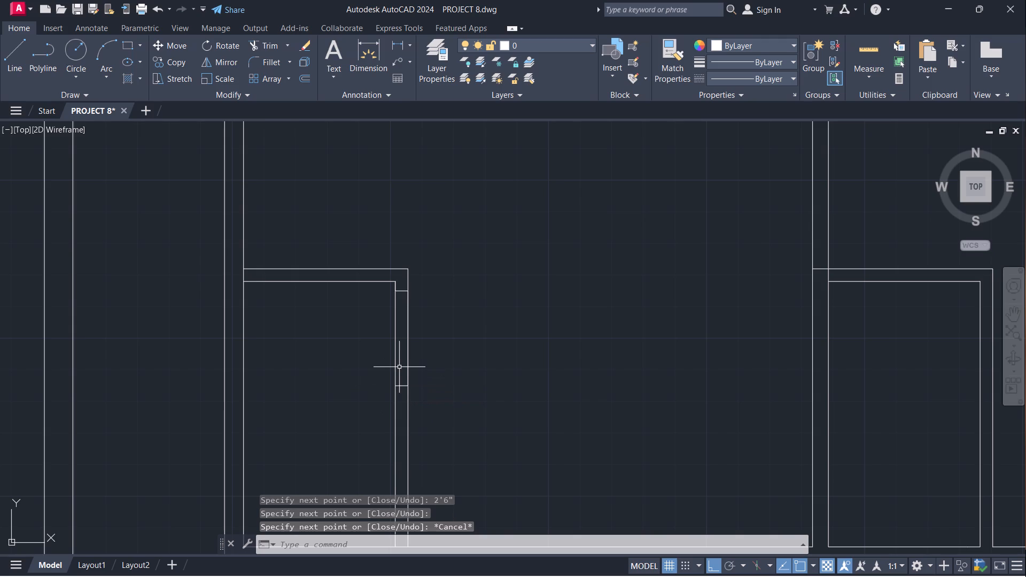
# Draw two jamb lines across the lower-right room's top wall, 3" from its inner left corner and 3' further along.
pyautogui.scroll(-2, 456, 311)
pyautogui.moveTo(499, 268); pyautogui.dragTo(363, 309, button='middle')
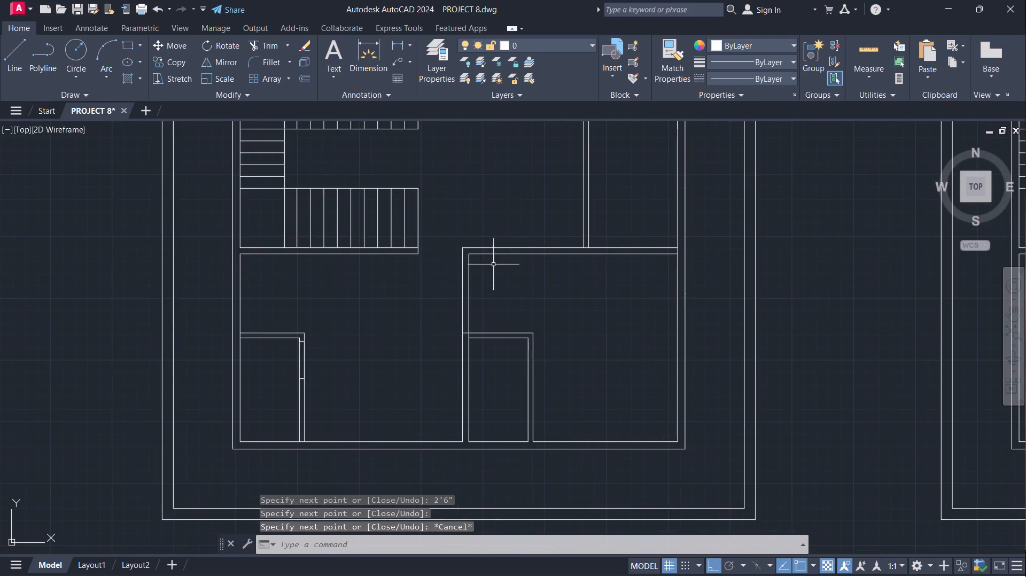
pyautogui.scroll(2, 500, 253)
pyautogui.press('l')
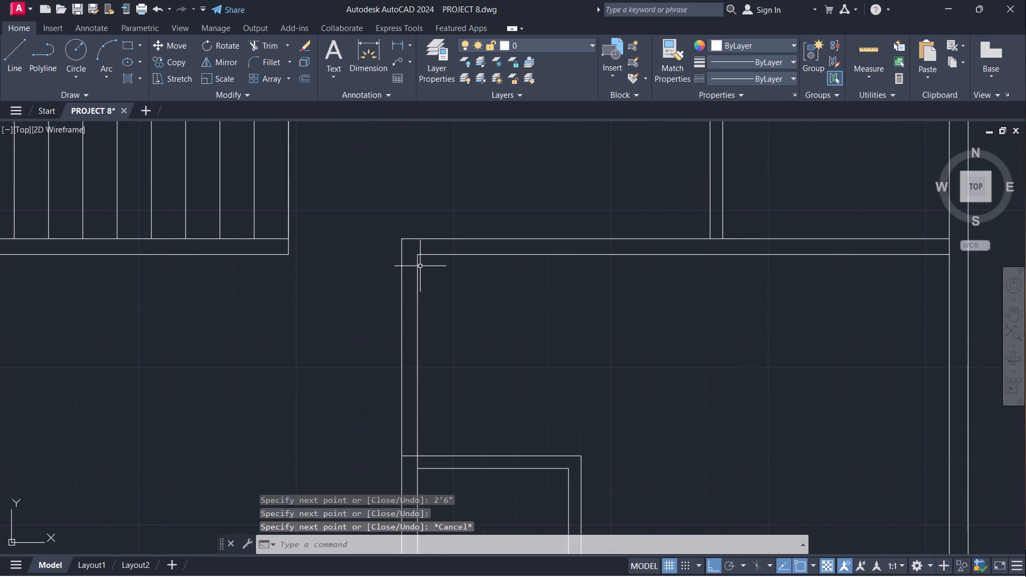
pyautogui.press('Return')
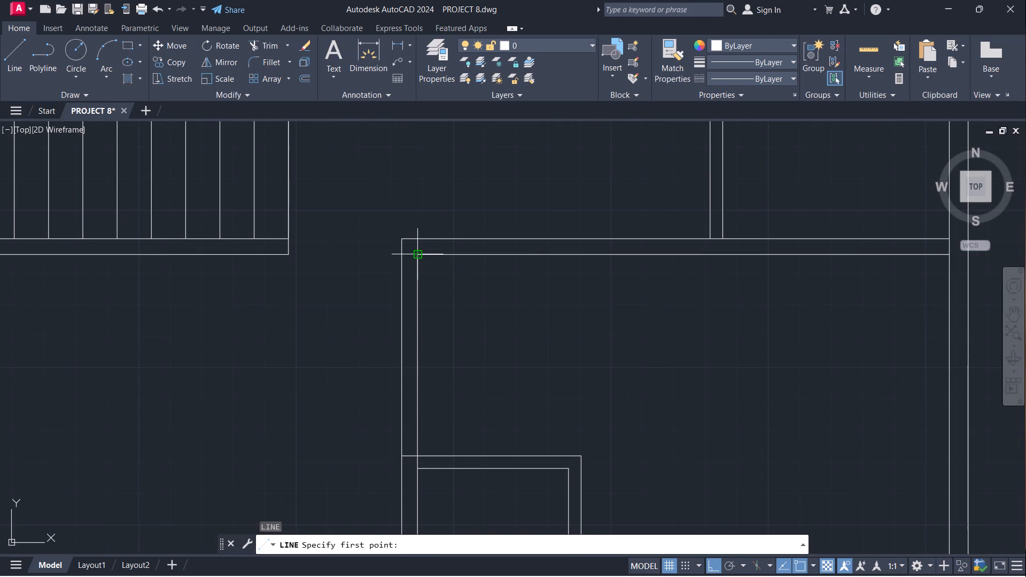
pyautogui.click(418, 258)
pyautogui.press('3')
pyautogui.press('Return')
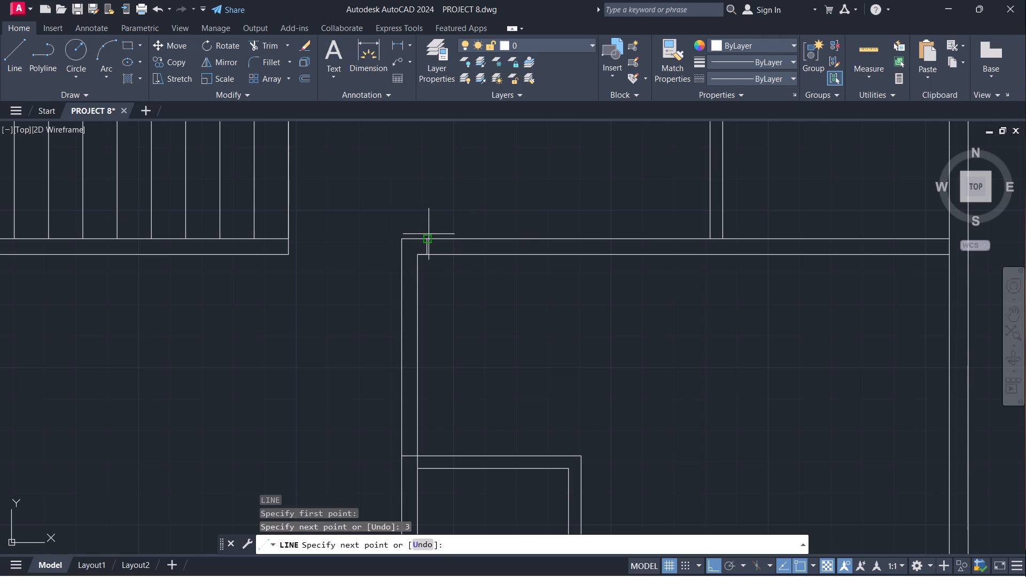
pyautogui.click(429, 234)
pyautogui.write("3'")
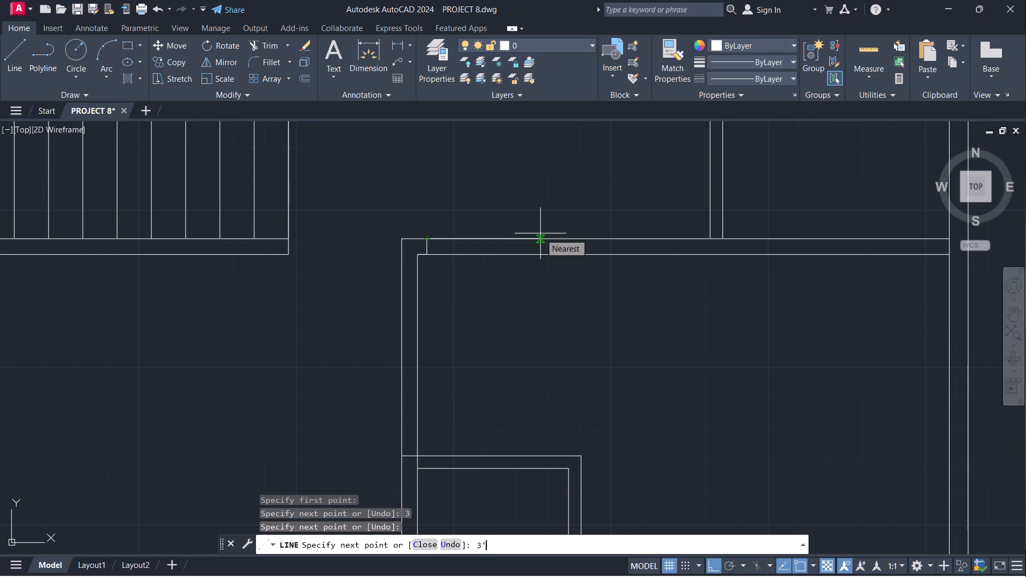
pyautogui.press('Return')
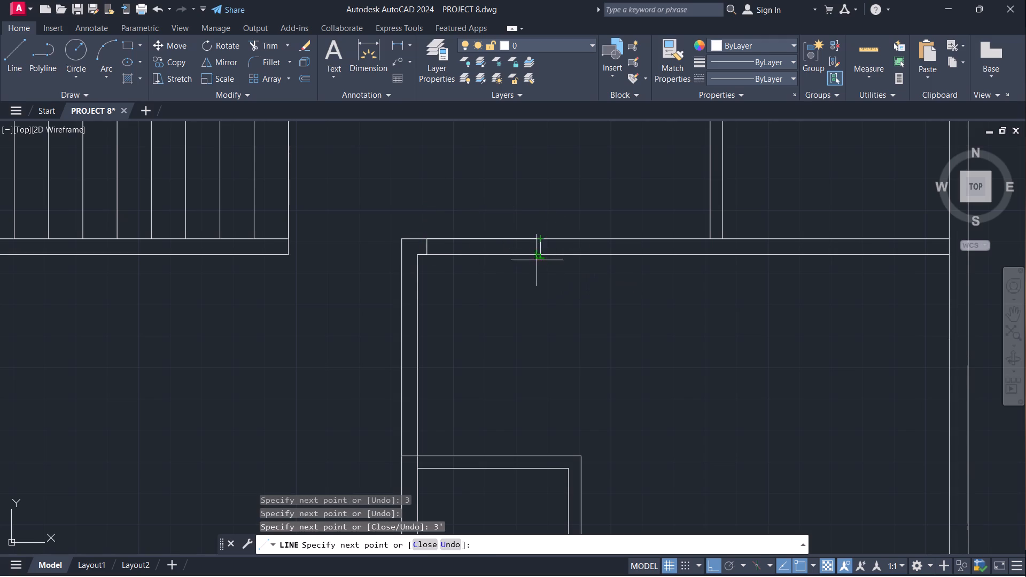
pyautogui.click(541, 253)
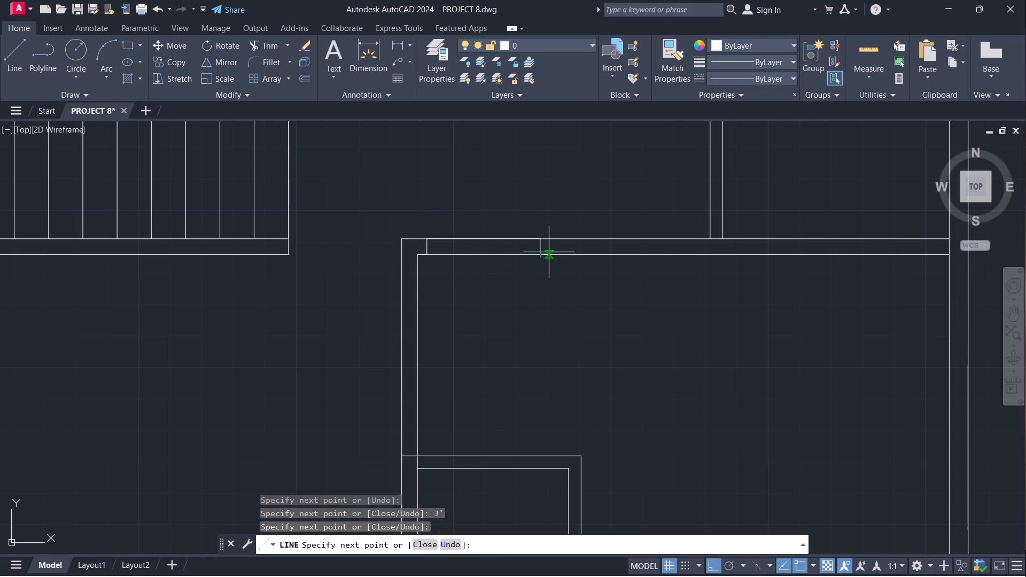
pyautogui.press('Escape')
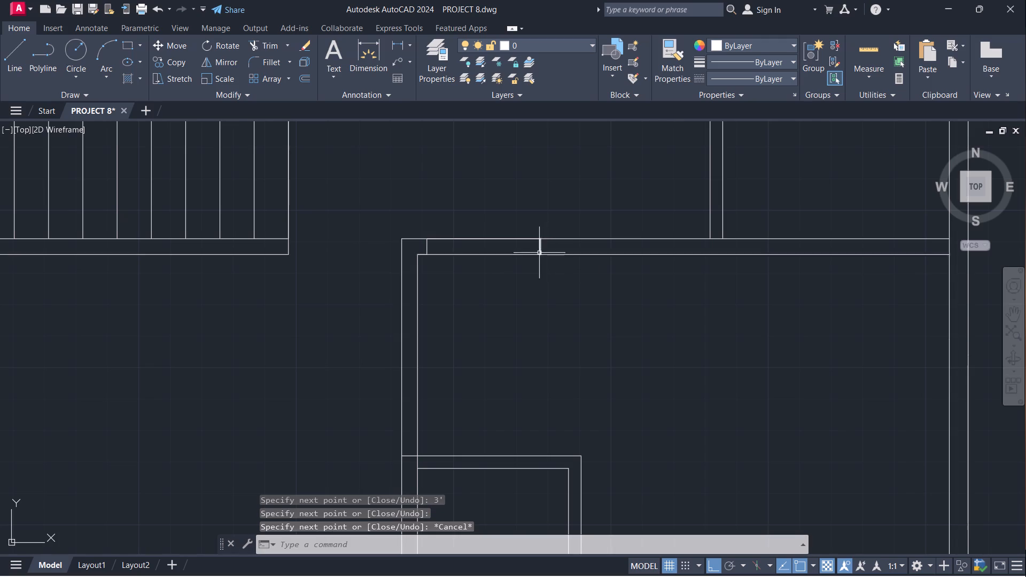
# Measure the vertical distance from the wall below the stairs to the top of the small lower-left corner space.
pyautogui.scroll(-1, 527, 272)
pyautogui.moveTo(516, 361); pyautogui.dragTo(326, 175, button='middle')
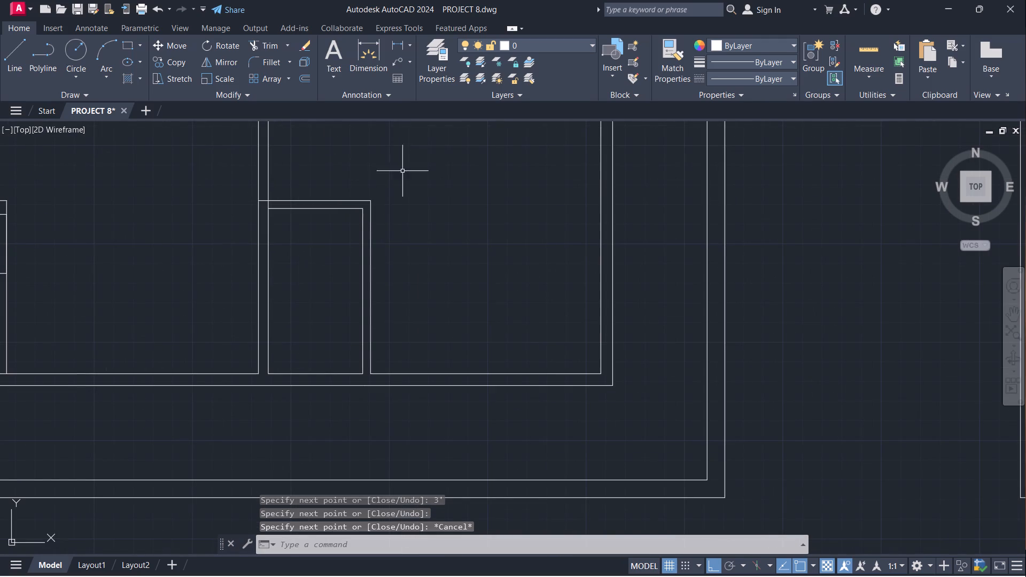
pyautogui.moveTo(454, 192); pyautogui.dragTo(675, 325, button='middle')
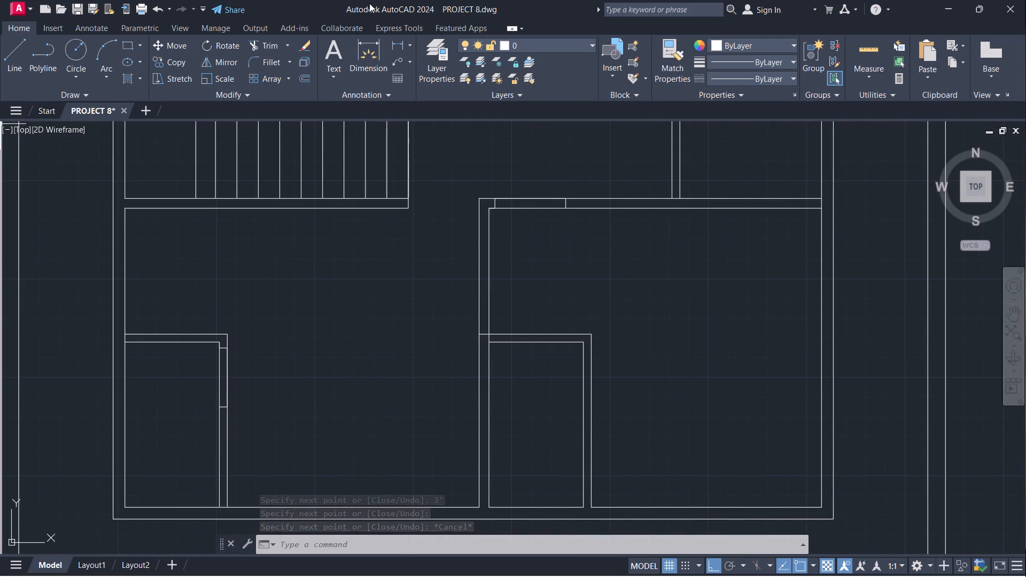
pyautogui.click(398, 42)
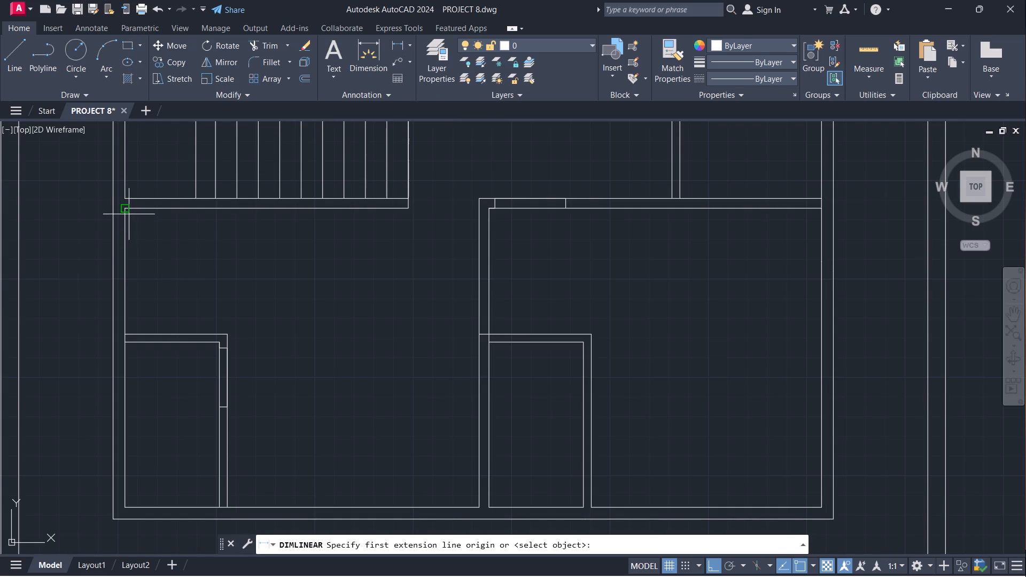
pyautogui.click(128, 213)
pyautogui.click(130, 333)
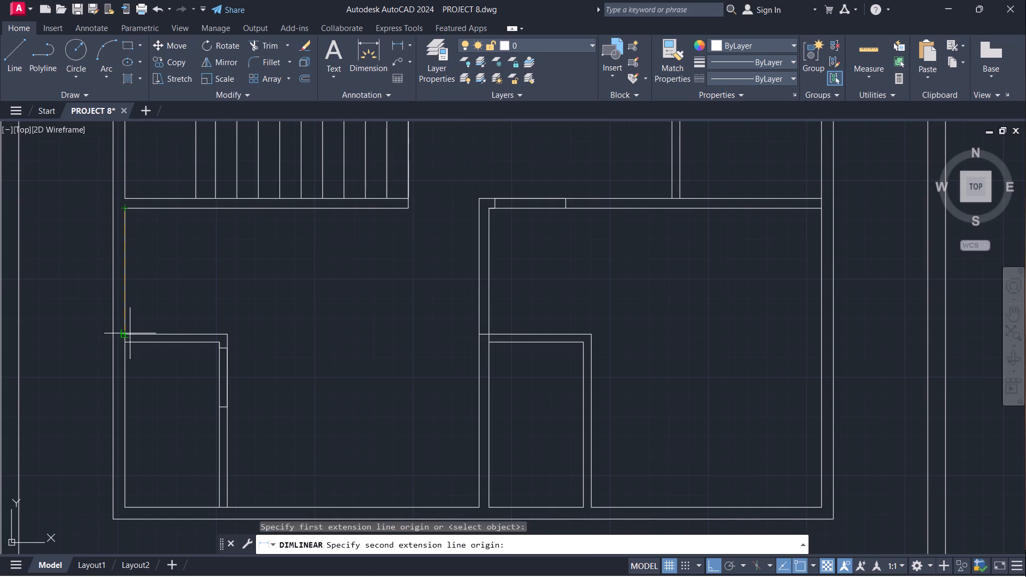
pyautogui.scroll(1, 176, 276)
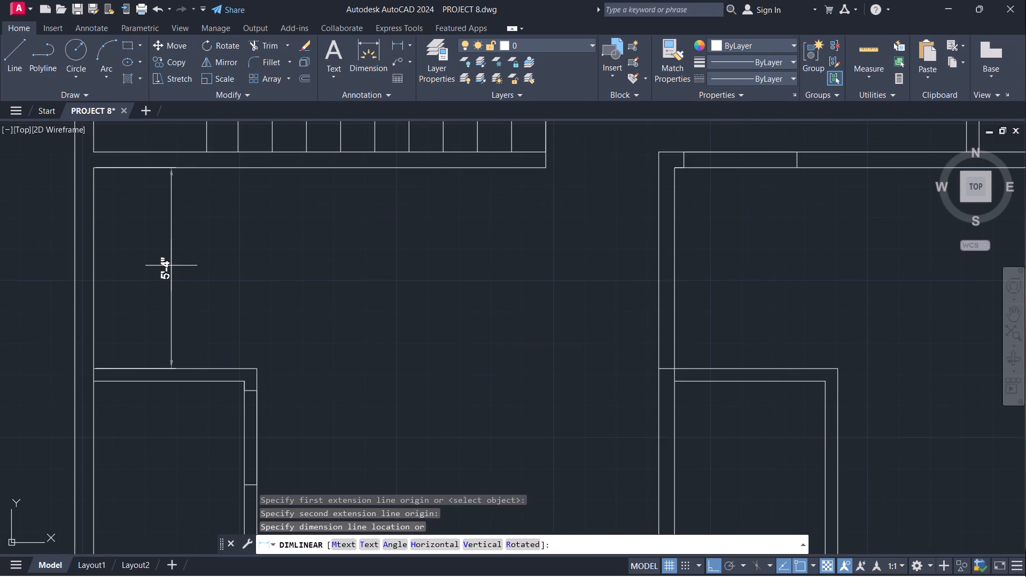
pyautogui.press('Escape')
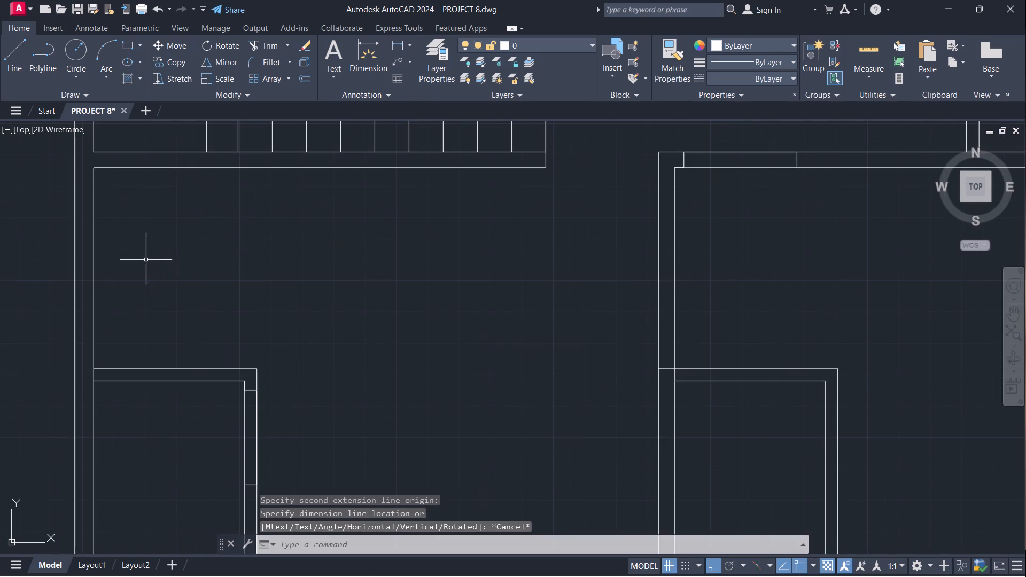
# In the lower-right room's small corner space, draw two jamb lines across its right vertical wall, 3" below the inner corner and 2'6" further down.
pyautogui.scroll(-1, 162, 269)
pyautogui.moveTo(343, 343); pyautogui.dragTo(245, 203, button='middle')
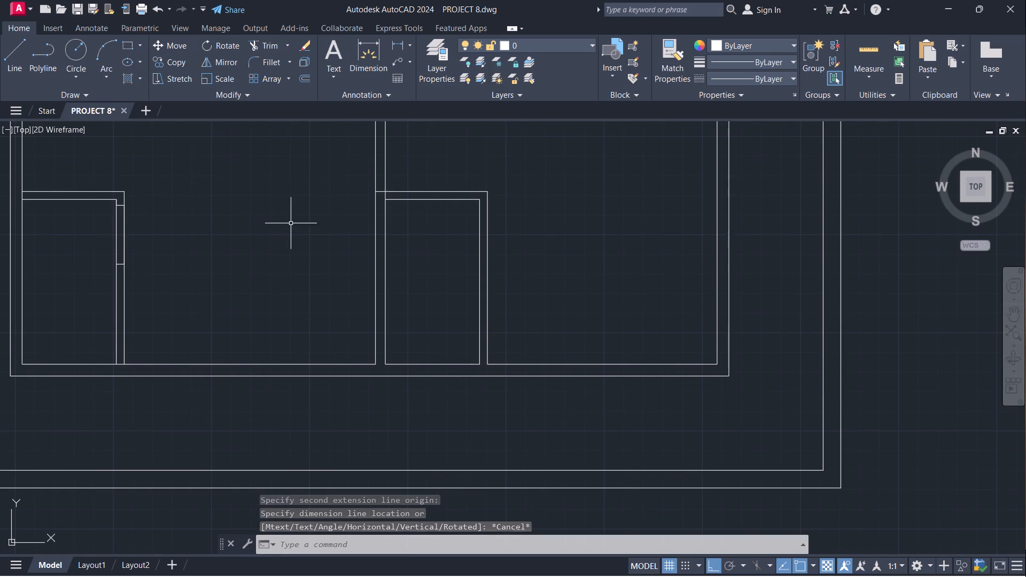
pyautogui.press('l')
pyautogui.press('Return')
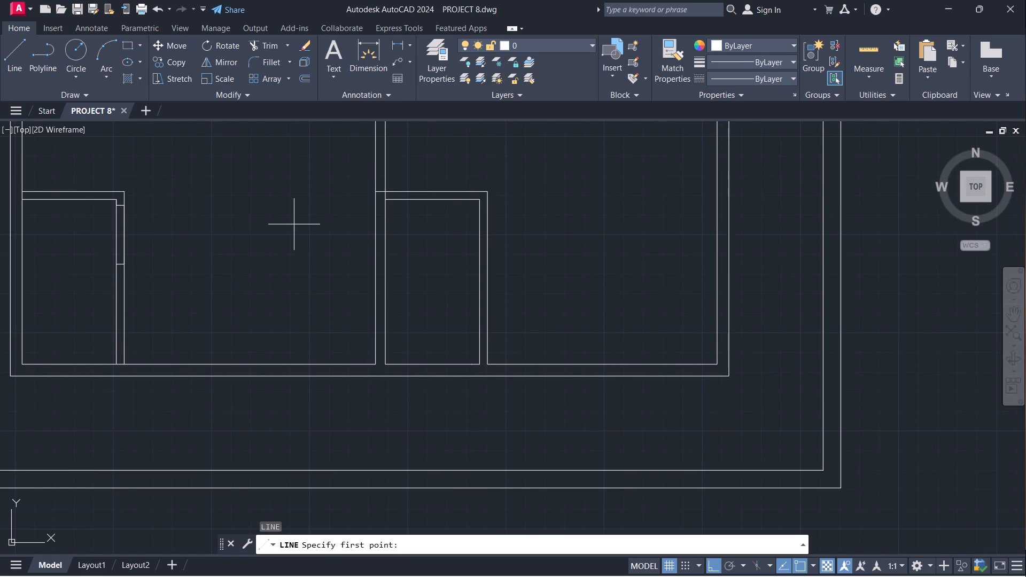
pyautogui.scroll(1, 493, 198)
pyautogui.click(468, 204)
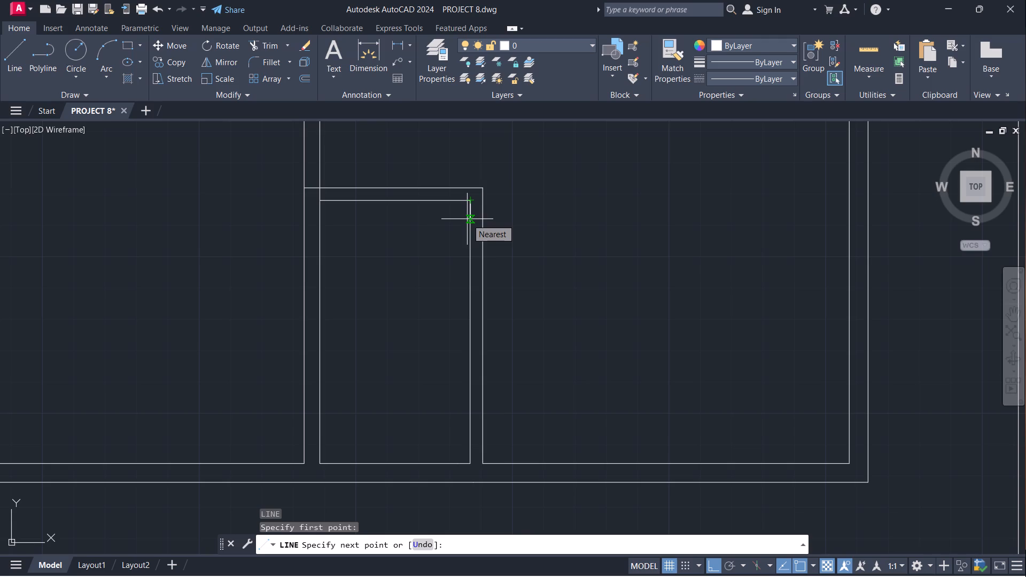
pyautogui.press('Return')
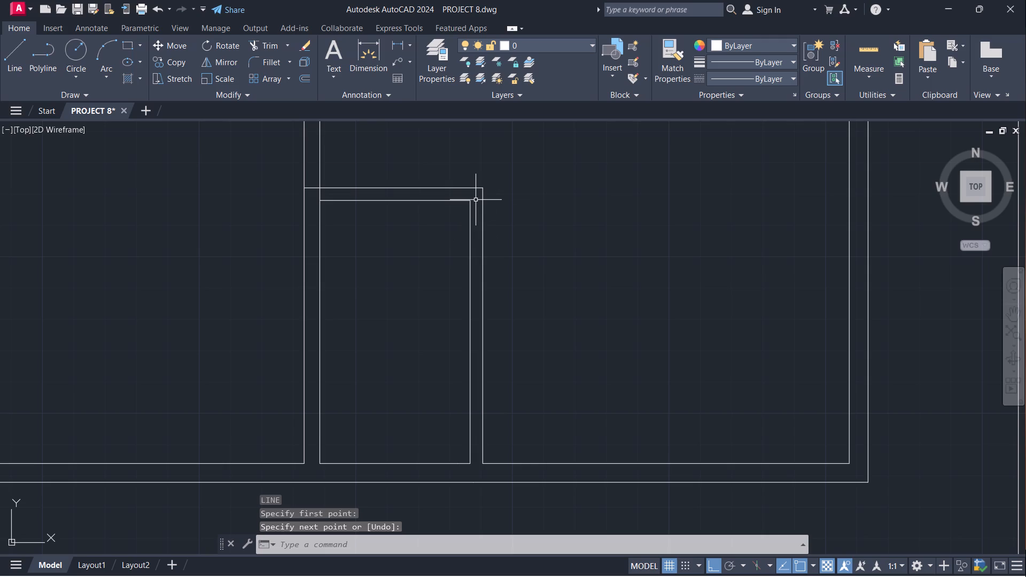
pyautogui.press('space')
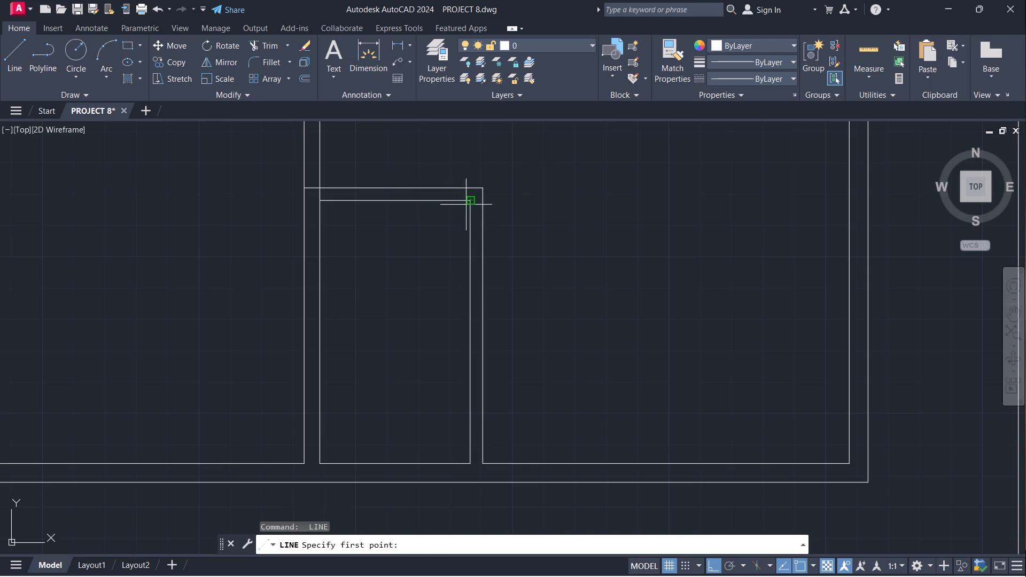
pyautogui.click(472, 202)
pyautogui.press('3')
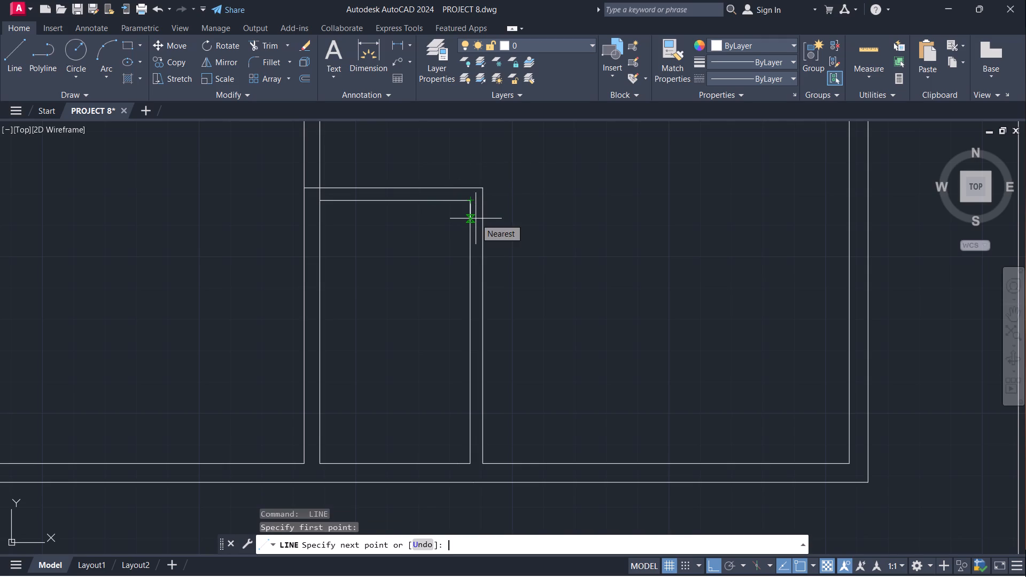
pyautogui.press('Return')
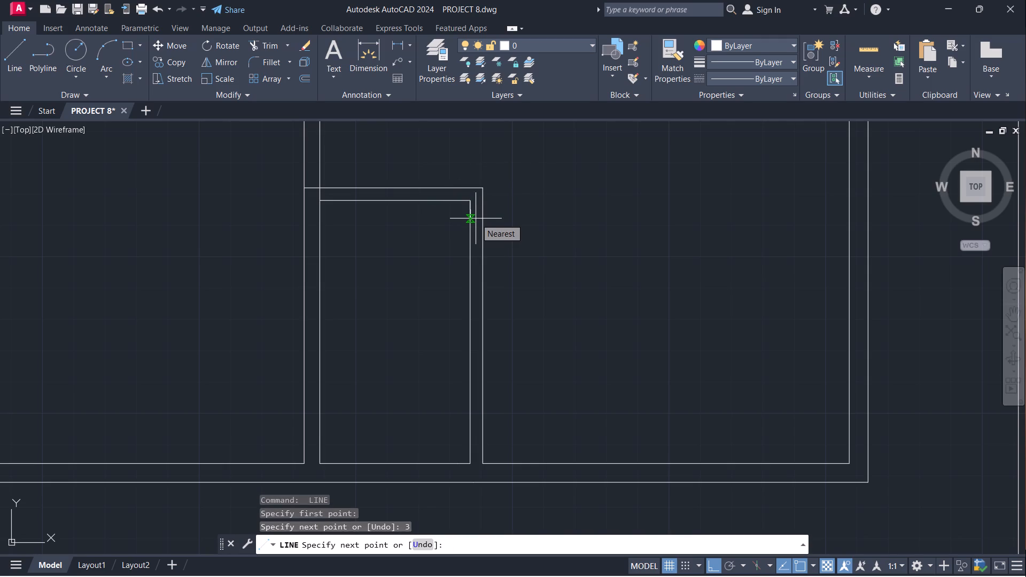
pyautogui.click(485, 212)
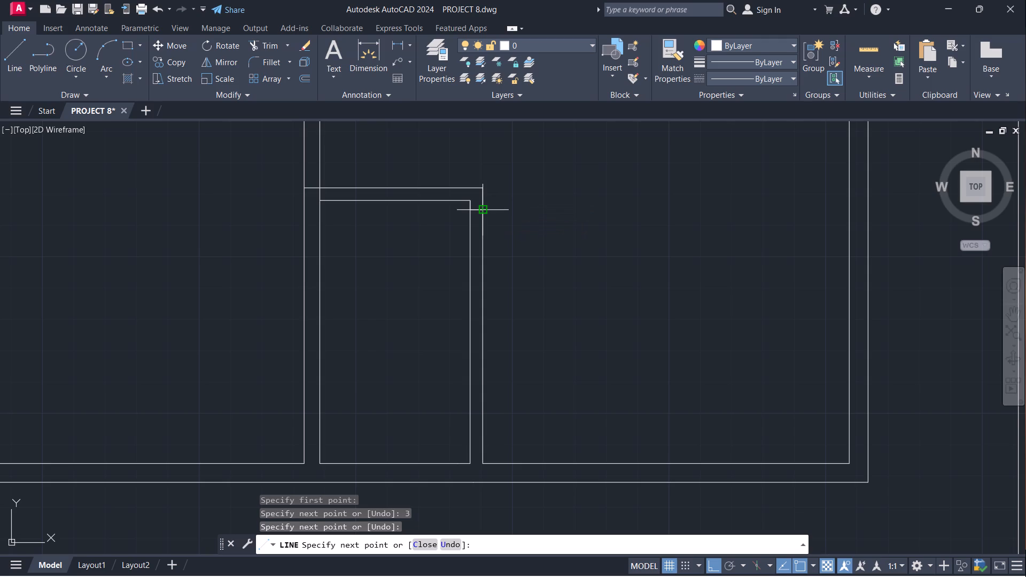
pyautogui.write('2\'6"')
pyautogui.press('Return')
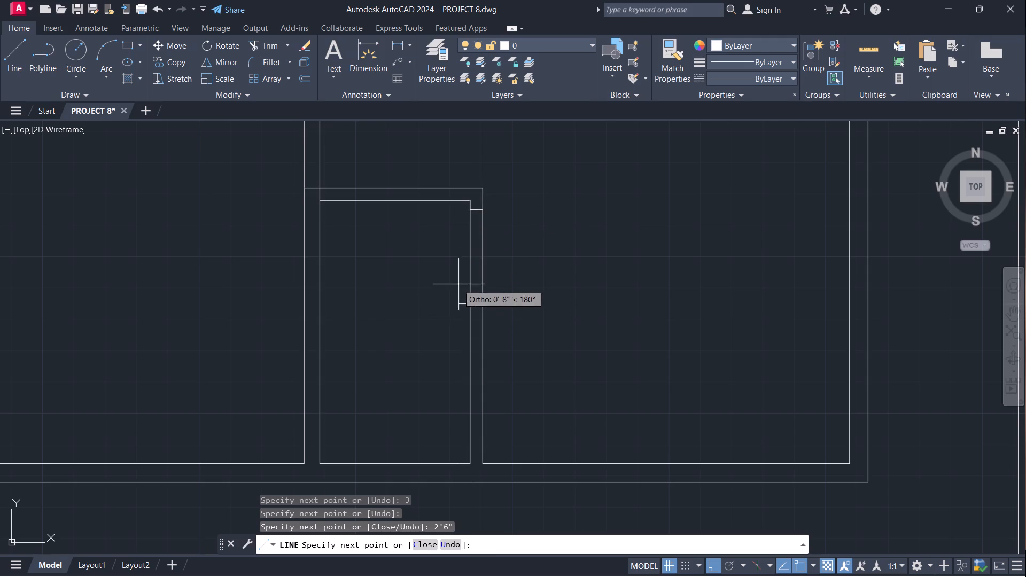
pyautogui.click(471, 305)
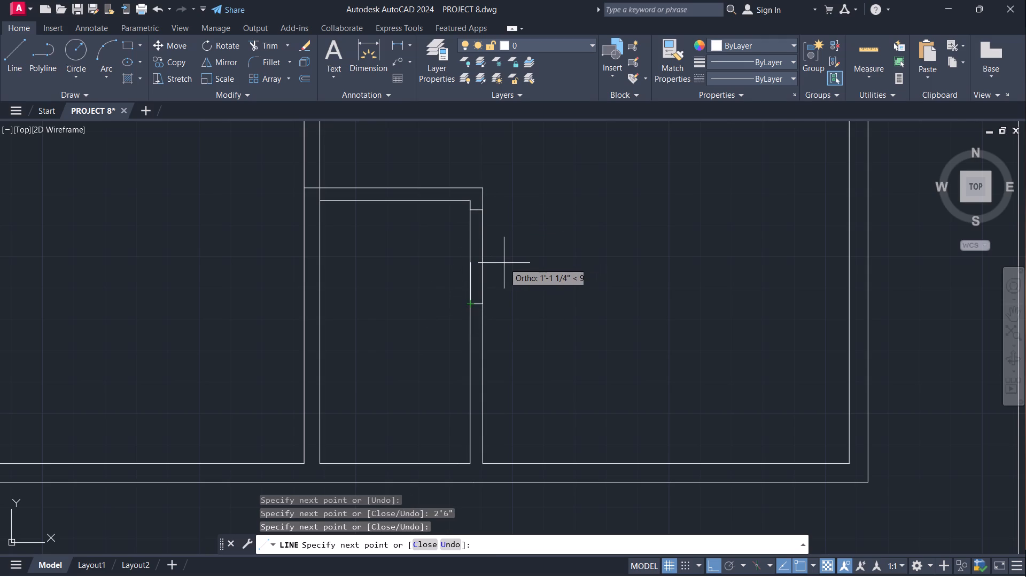
pyautogui.press('Escape')
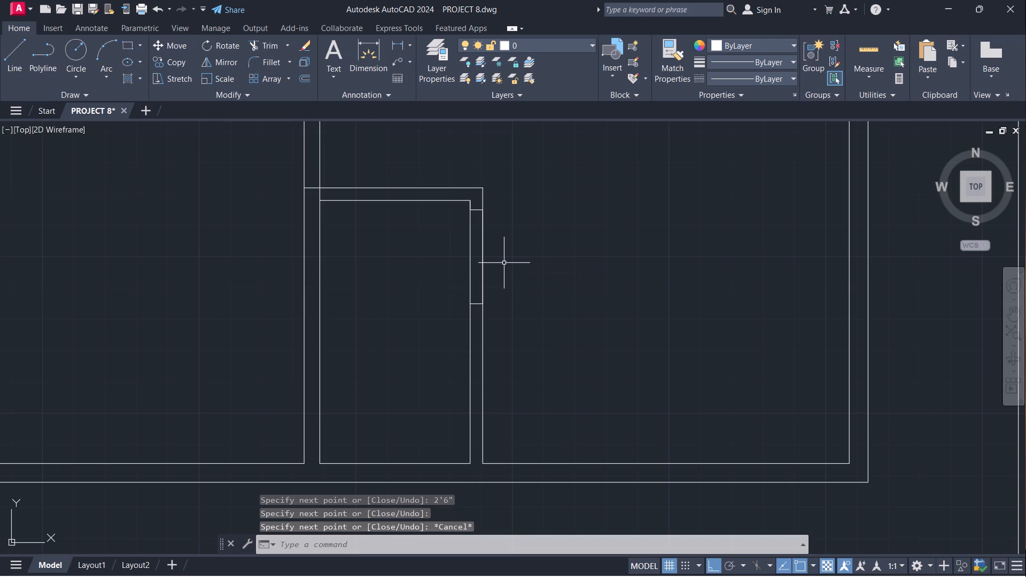
pyautogui.scroll(-2, 490, 253)
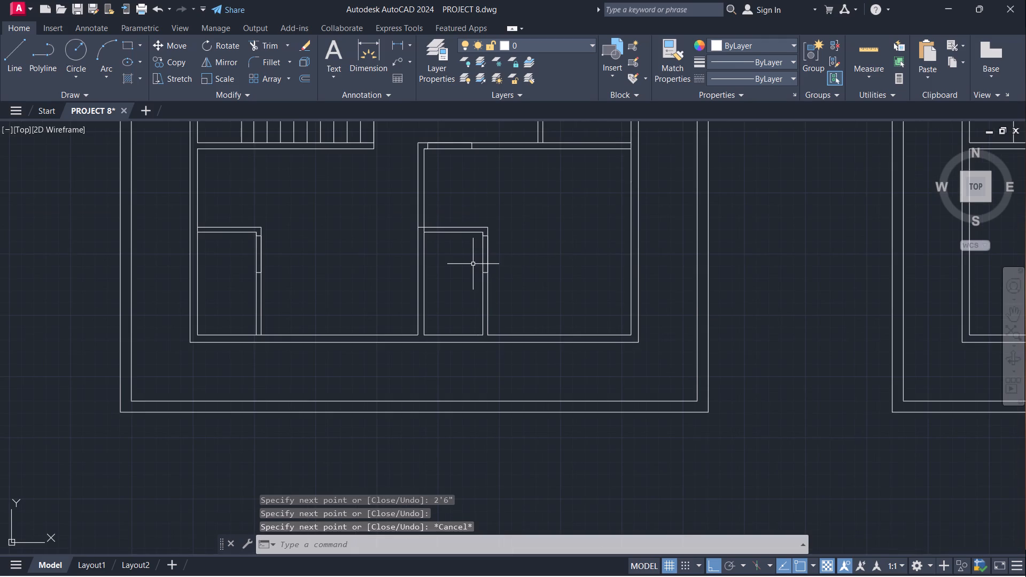
# Draw two jamb lines across the middle plan's vertical partition right of the stairs, 3" above the lower-right room's top wall and 3' further up.
pyautogui.moveTo(534, 175); pyautogui.dragTo(504, 277, button='middle')
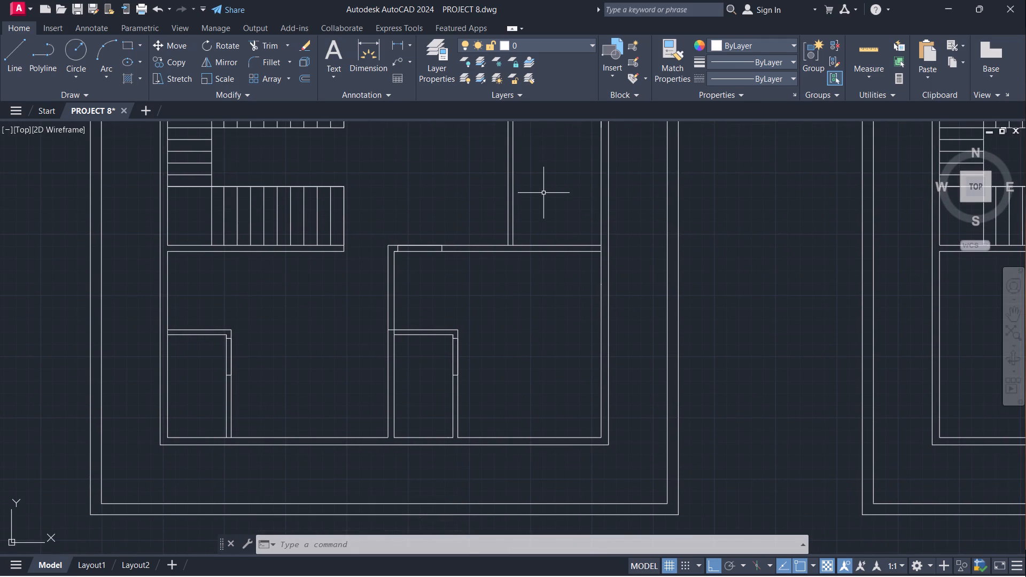
pyautogui.moveTo(545, 191); pyautogui.dragTo(559, 246, button='middle')
pyautogui.moveTo(558, 209); pyautogui.dragTo(533, 307, button='middle')
pyautogui.scroll(-1, 527, 324)
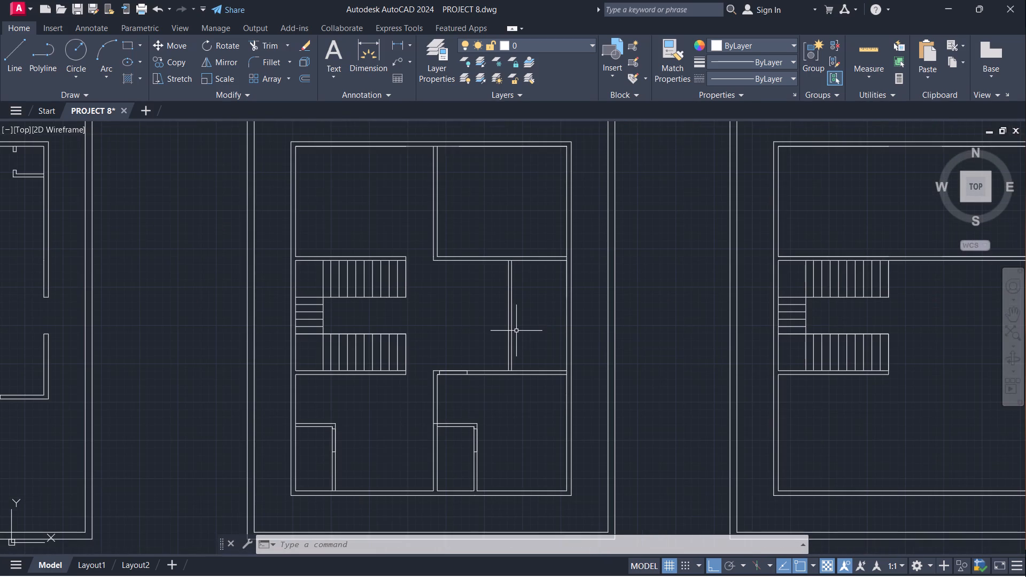
pyautogui.scroll(2, 488, 383)
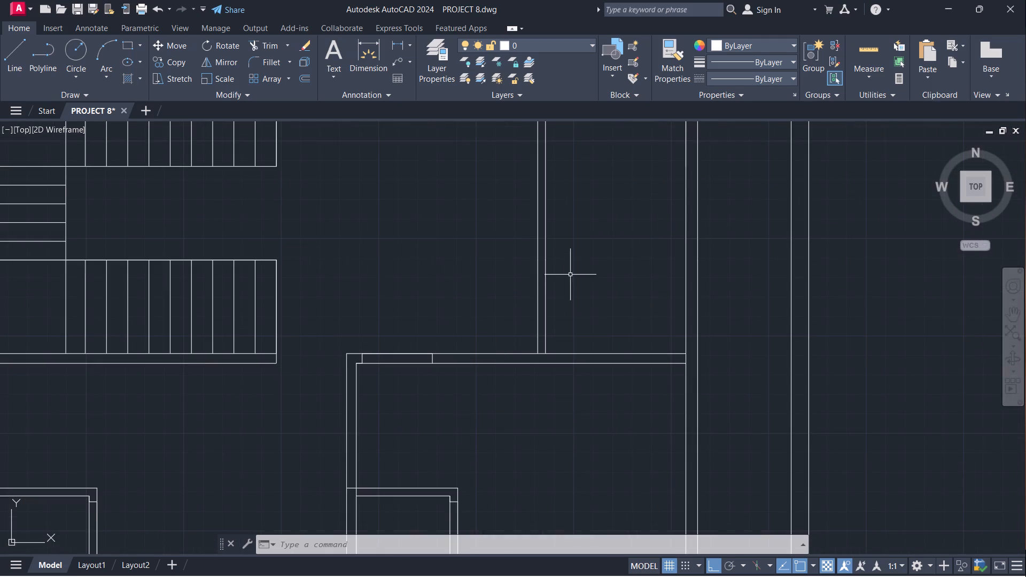
pyautogui.moveTo(571, 275); pyautogui.dragTo(560, 334, button='middle')
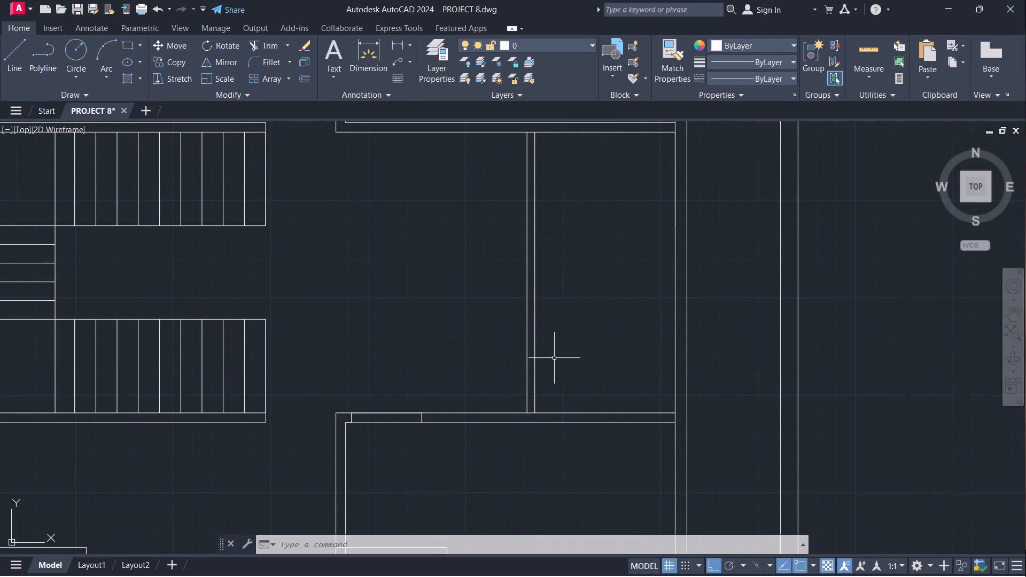
pyautogui.press('l')
pyautogui.press('Return')
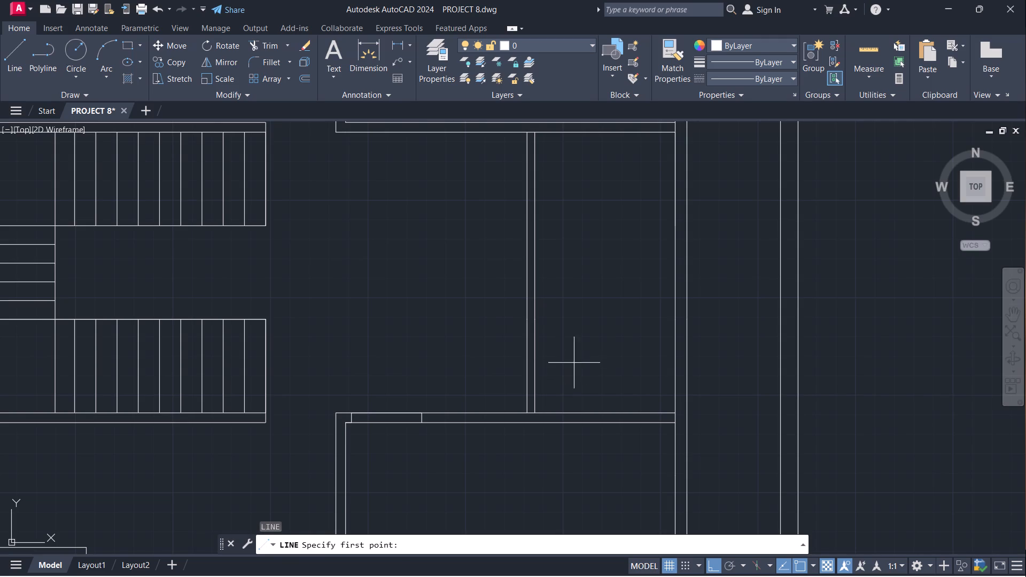
pyautogui.scroll(2, 538, 414)
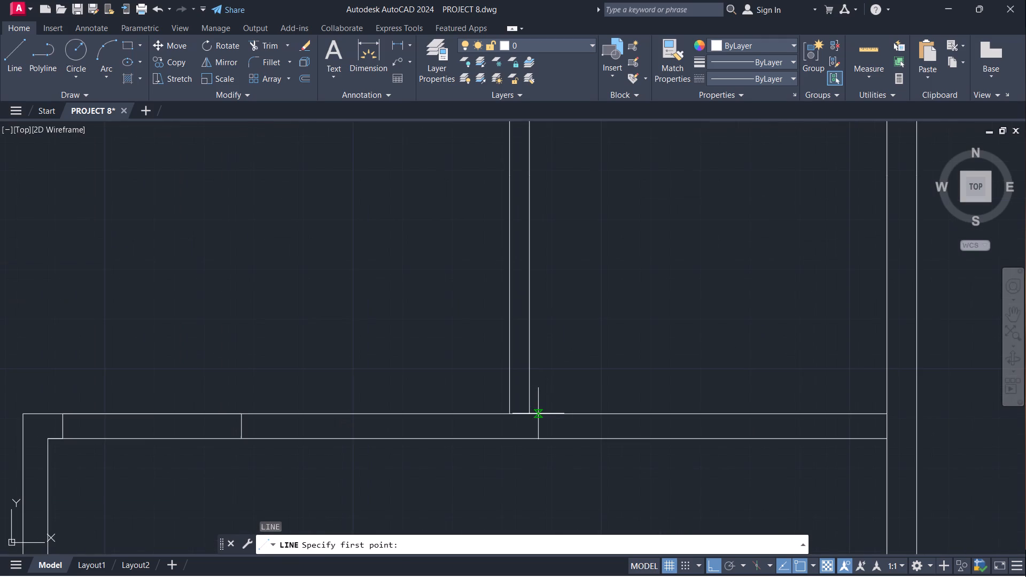
pyautogui.moveTo(532, 414); pyautogui.dragTo(538, 387)
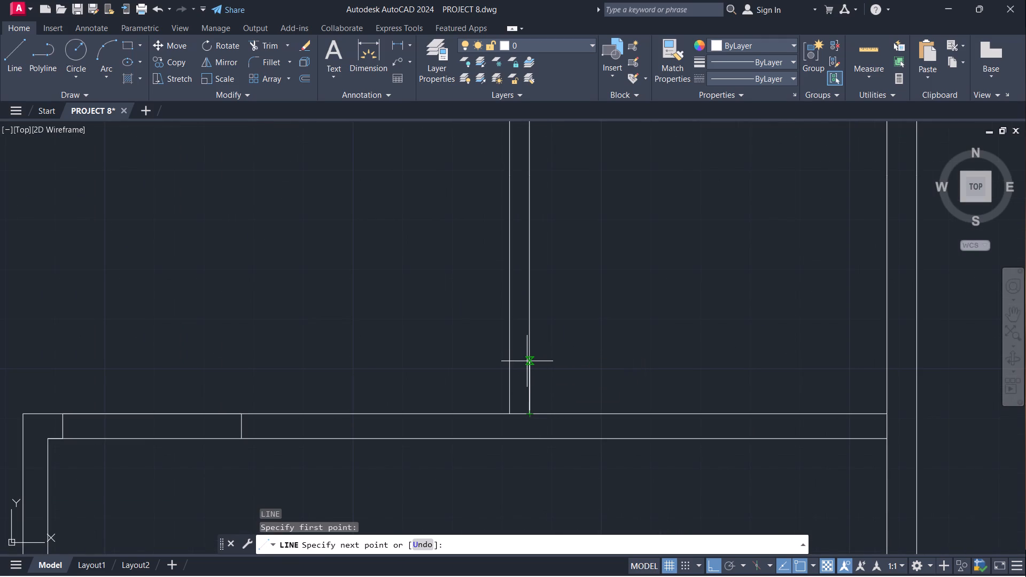
pyautogui.press('3')
pyautogui.press('Return')
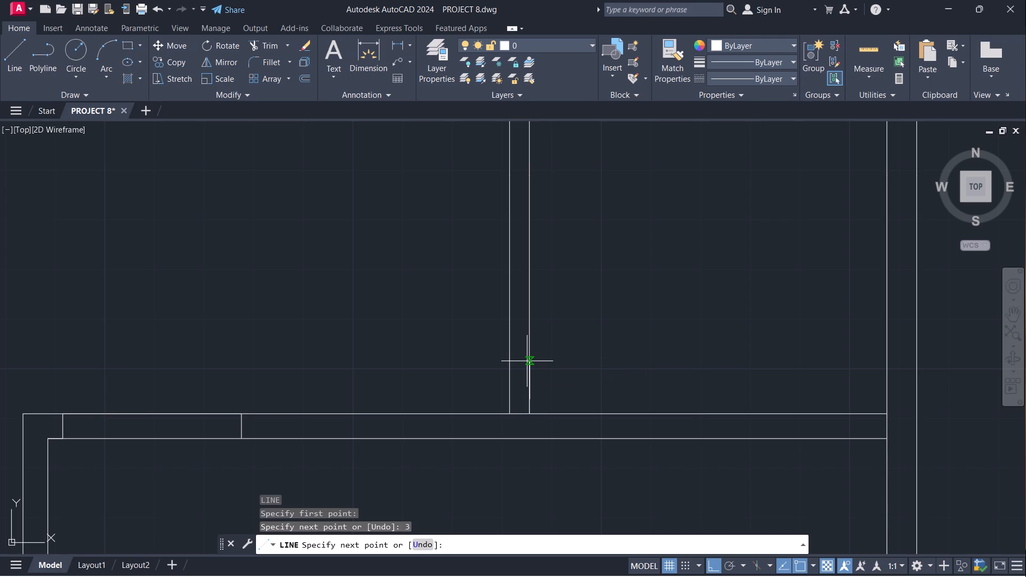
pyautogui.click(509, 402)
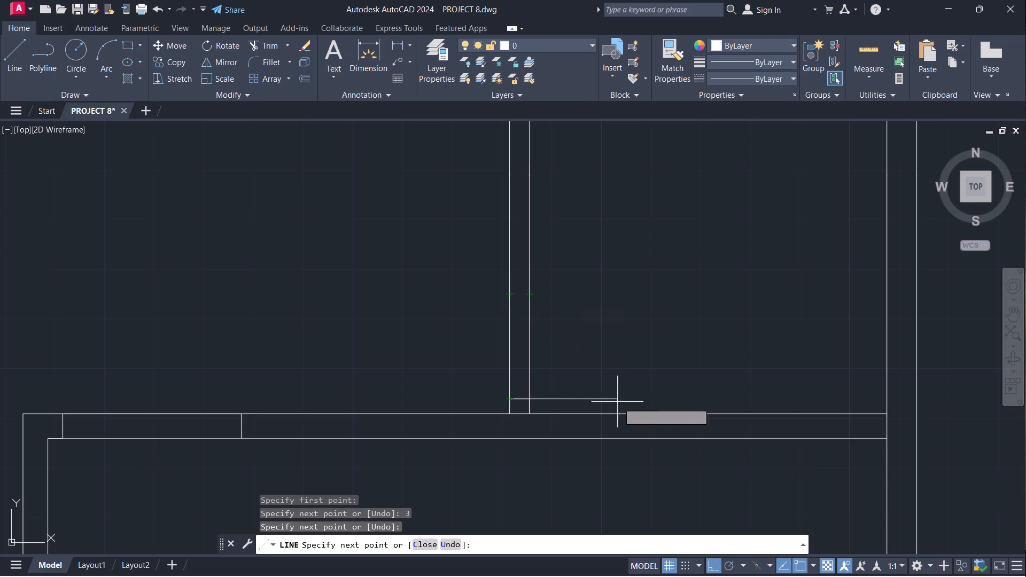
pyautogui.write("3'")
pyautogui.press('Return')
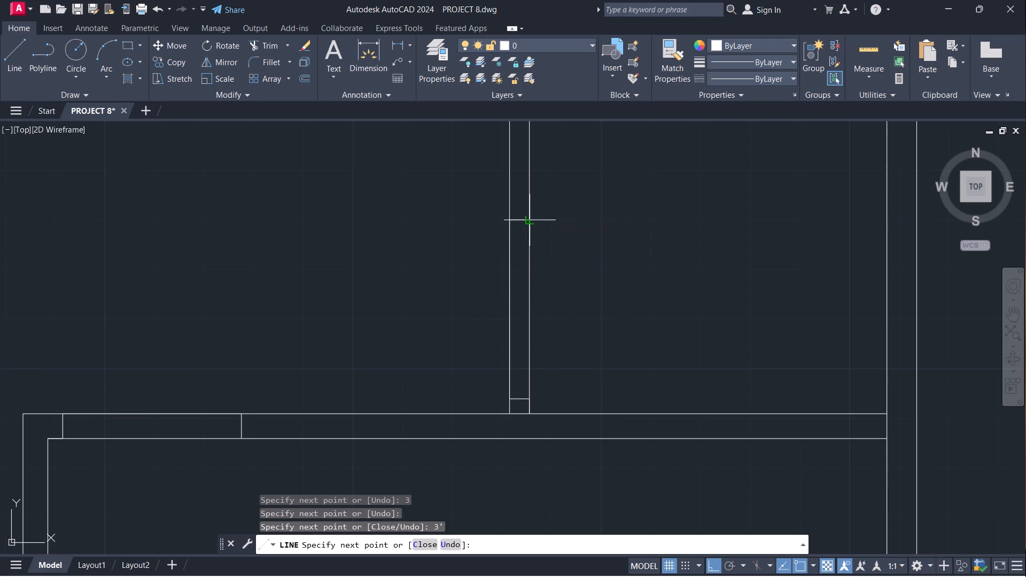
pyautogui.click(527, 221)
pyautogui.scroll(-4, 606, 274)
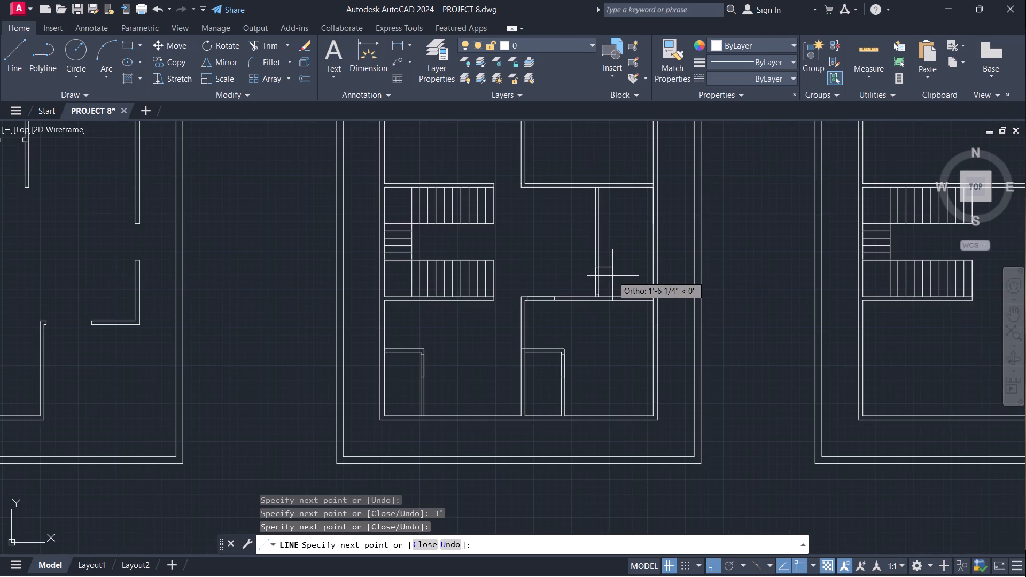
pyautogui.press('Escape')
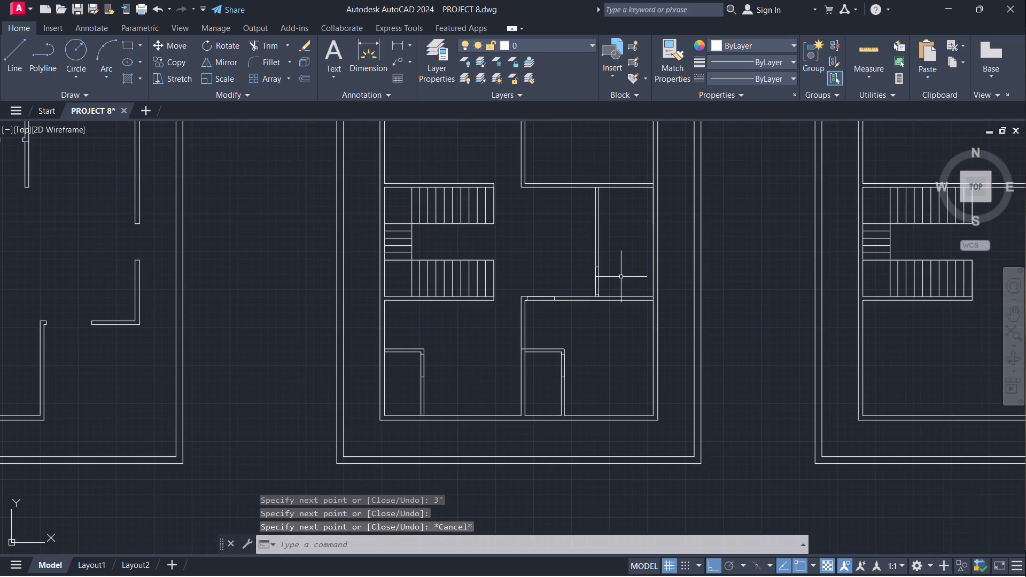
# Extend the left line of the middle plan's upper vertical partition up to the outer line of the top exterior wall.
pyautogui.scroll(2, 613, 285)
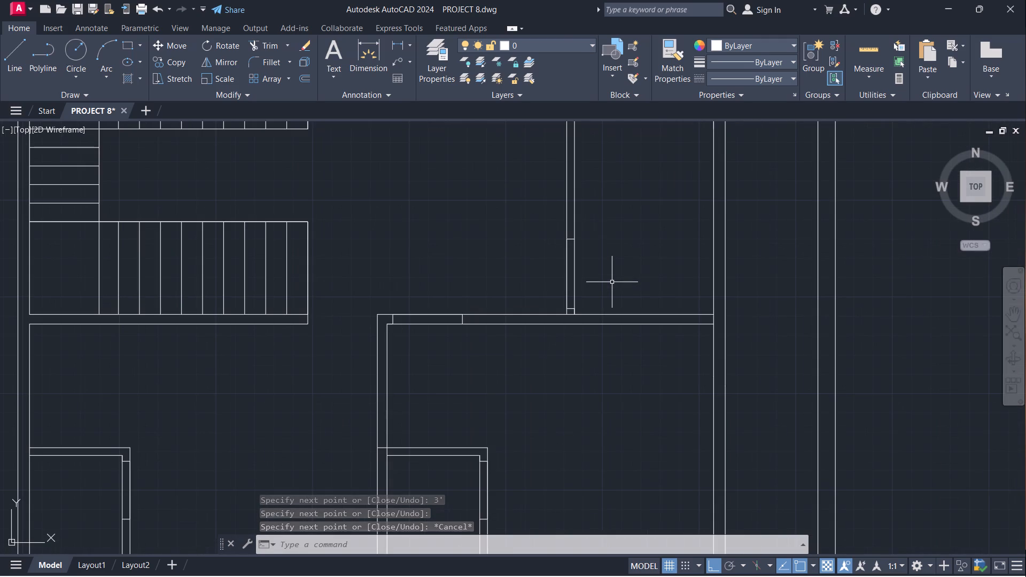
pyautogui.scroll(-2, 601, 265)
pyautogui.moveTo(605, 265); pyautogui.dragTo(573, 275, button='middle')
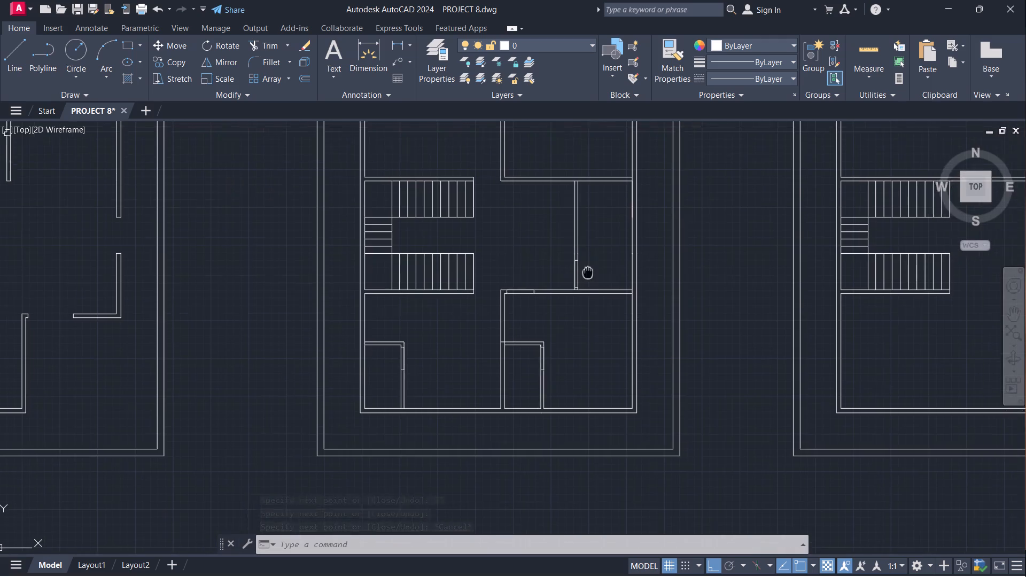
pyautogui.moveTo(573, 275); pyautogui.dragTo(556, 276, button='middle')
pyautogui.scroll(-1, 557, 266)
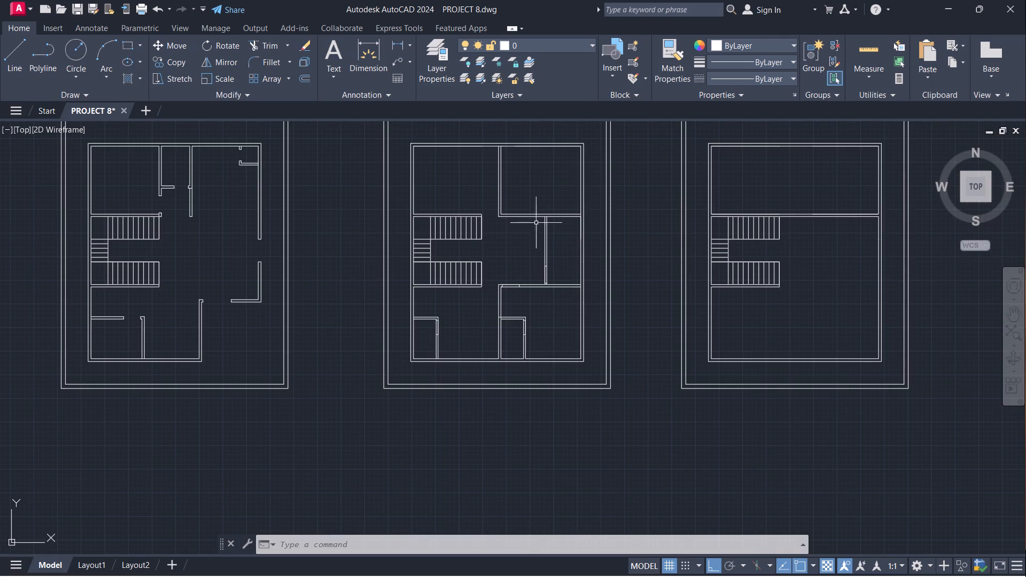
pyautogui.scroll(3, 509, 210)
pyautogui.scroll(-1, 563, 157)
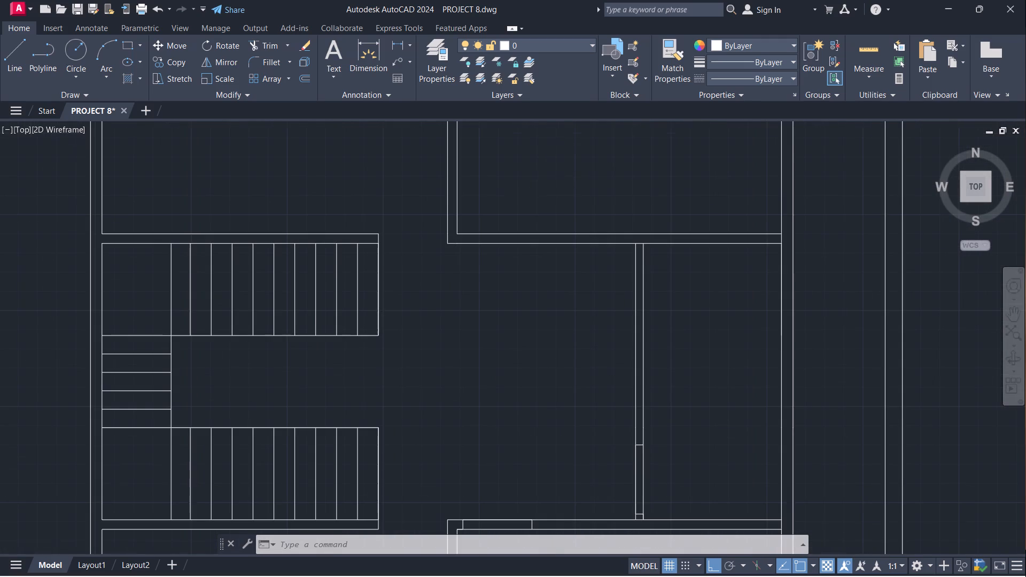
pyautogui.moveTo(572, 151); pyautogui.dragTo(546, 258, button='middle')
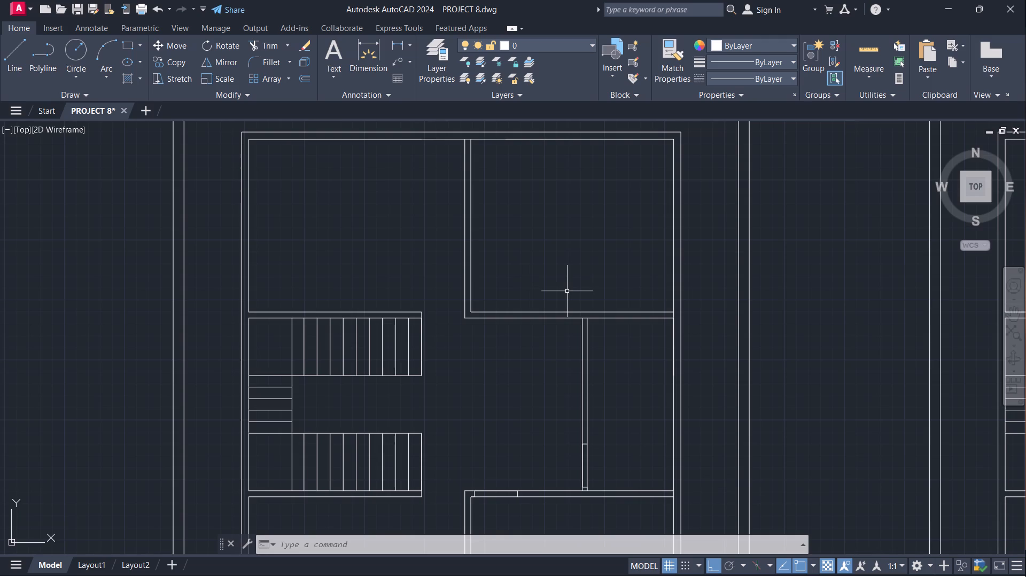
pyautogui.write('ex')
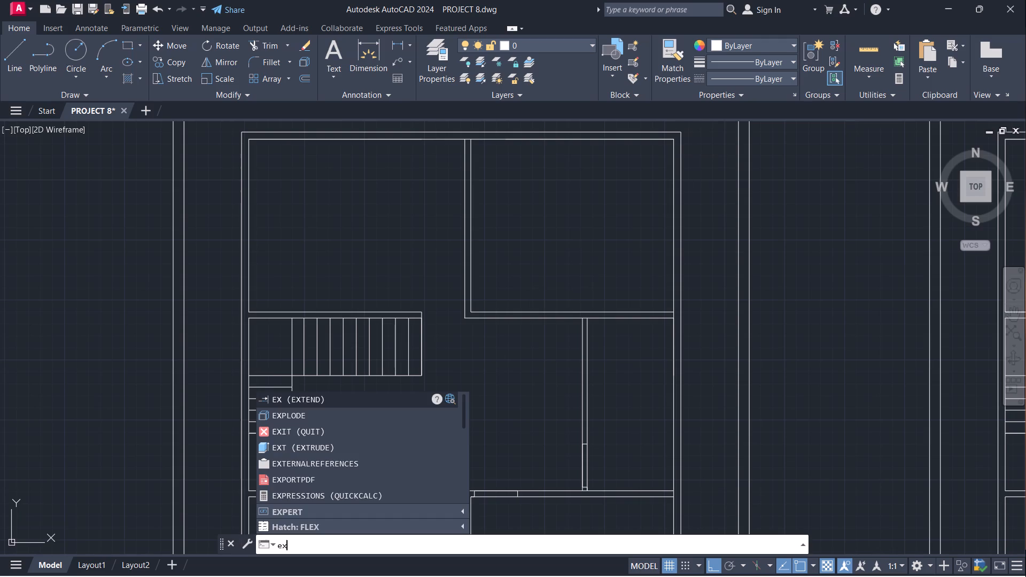
pyautogui.press('Return')
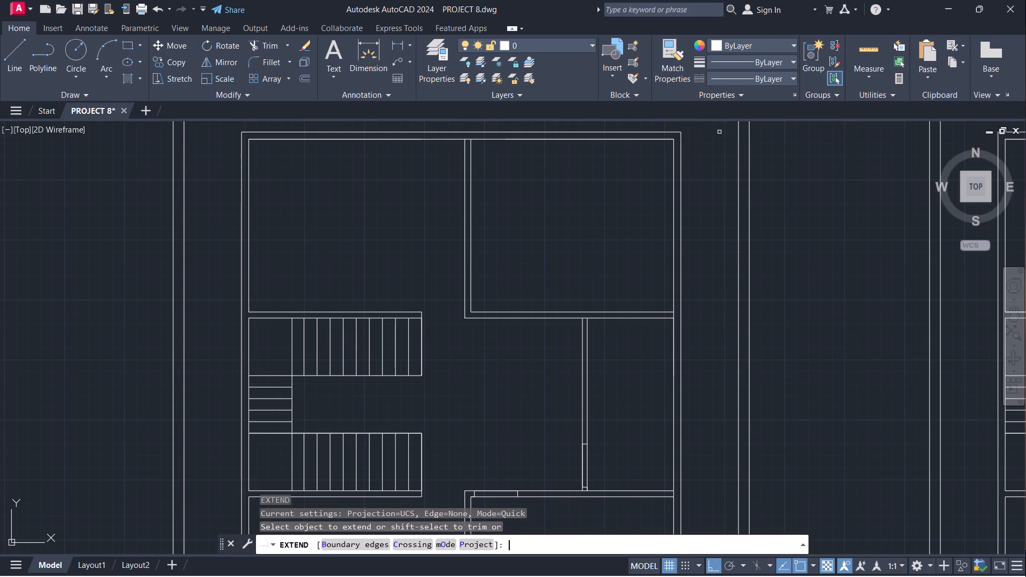
pyautogui.click(464, 154)
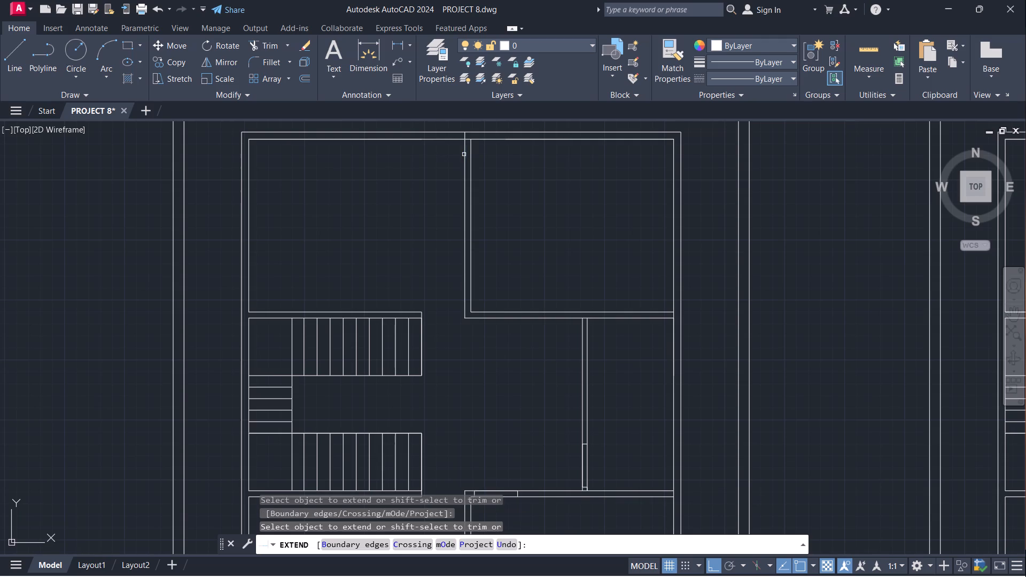
pyautogui.press('Escape')
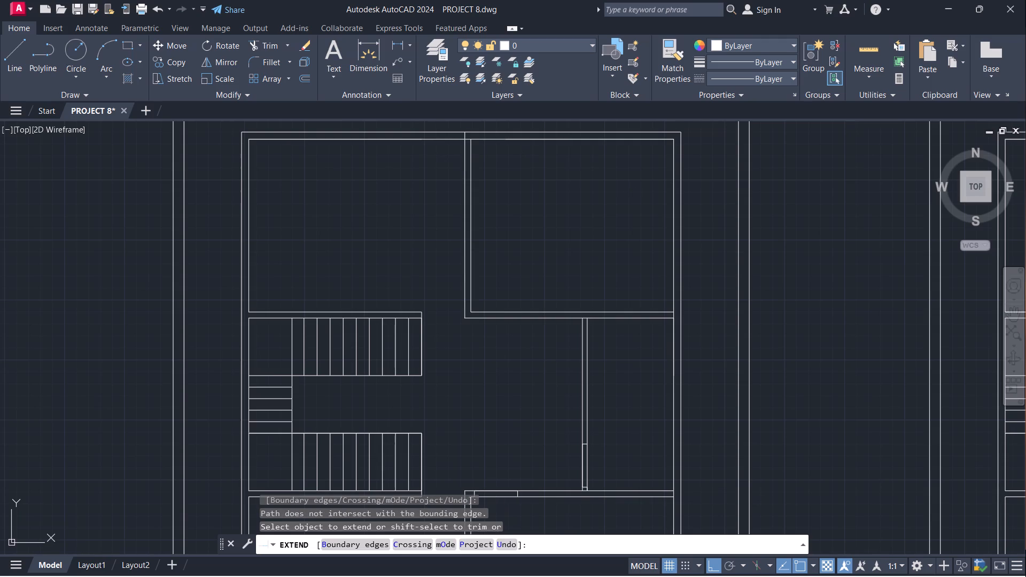
# Extend the left line of the vertical partition right of the stairs up across the upper-right room's bottom wall to its inner line.
pyautogui.scroll(-1, 392, 212)
pyautogui.moveTo(384, 210); pyautogui.dragTo(433, 254, button='middle')
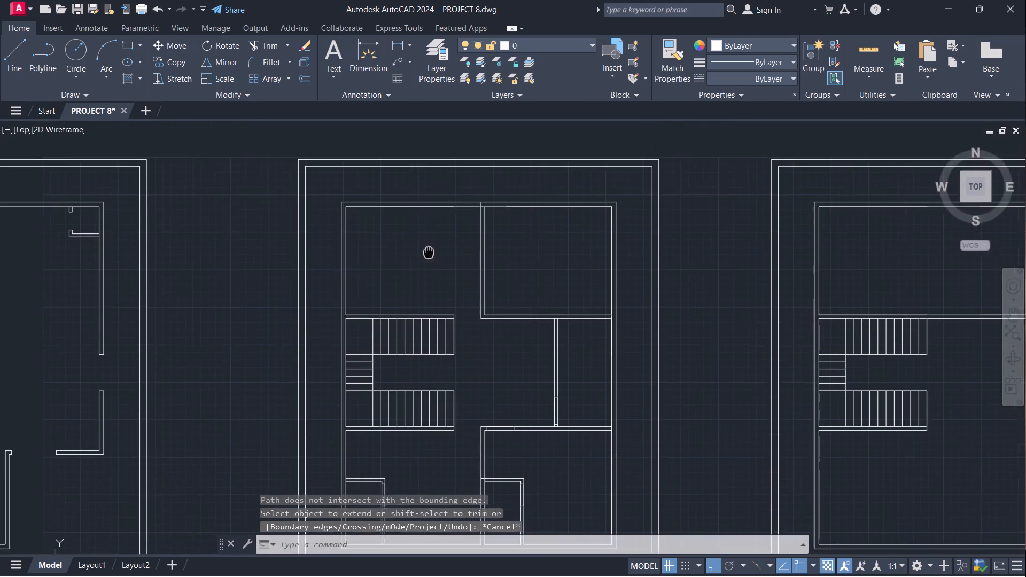
pyautogui.moveTo(433, 254); pyautogui.dragTo(439, 255, button='middle')
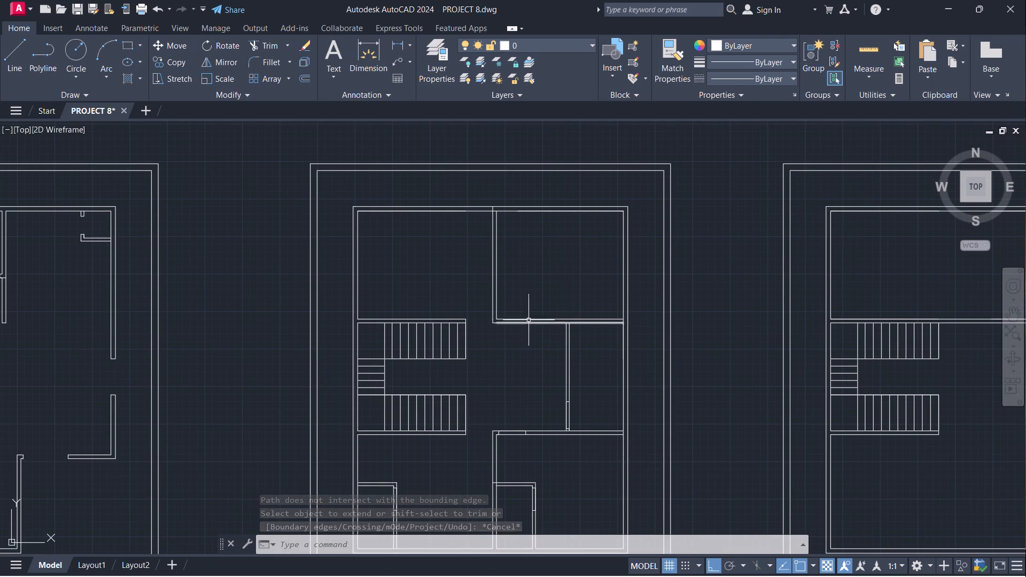
pyautogui.scroll(1, 554, 337)
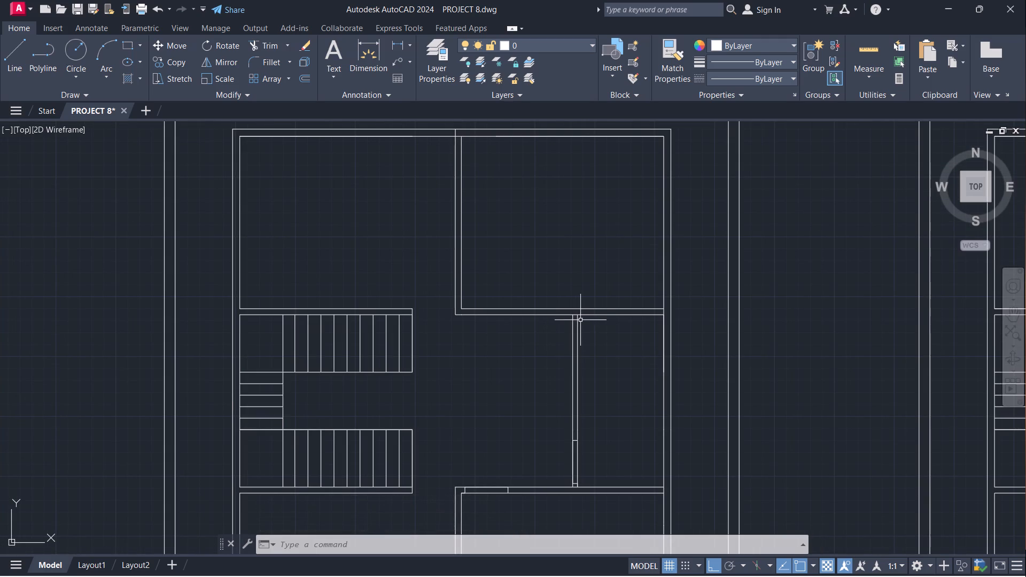
pyautogui.moveTo(596, 338); pyautogui.dragTo(516, 300, button='middle')
pyautogui.scroll(2, 493, 266)
pyautogui.press('Escape')
pyautogui.write('ex')
pyautogui.press('Return')
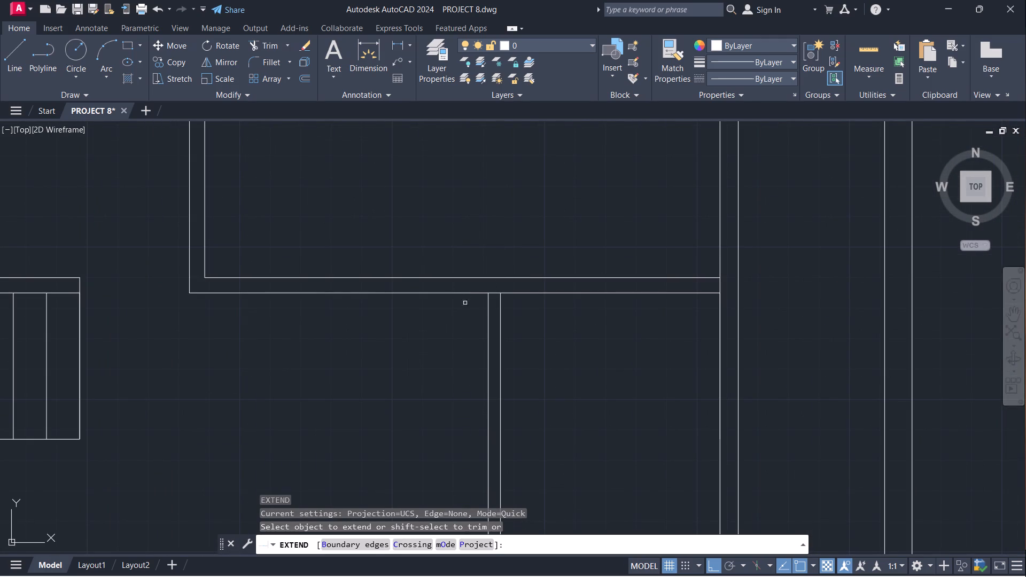
pyautogui.click(488, 318)
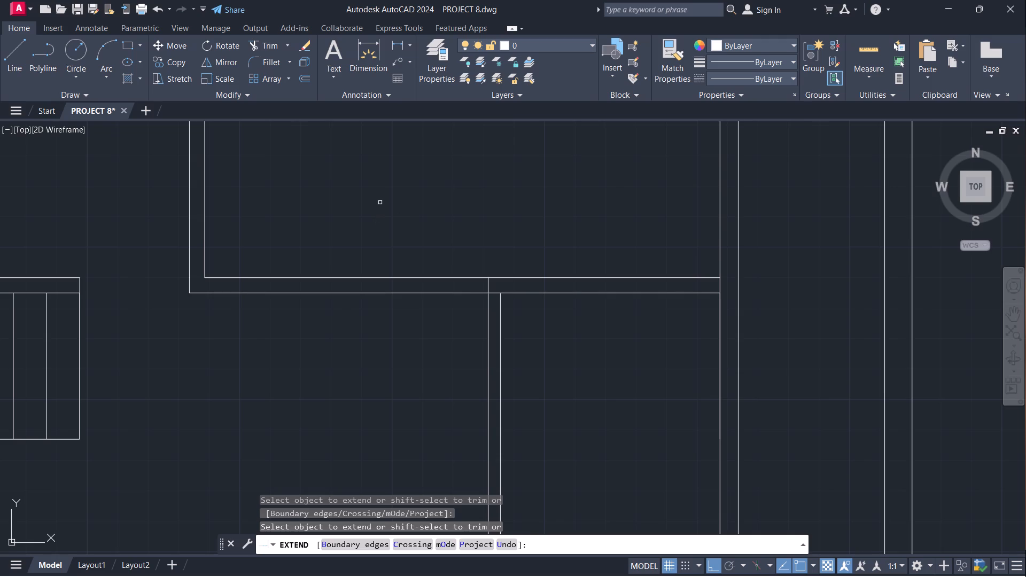
# Examine the middle plan's wall layout and compare it with the other two floor plans.
pyautogui.scroll(-1, 391, 206)
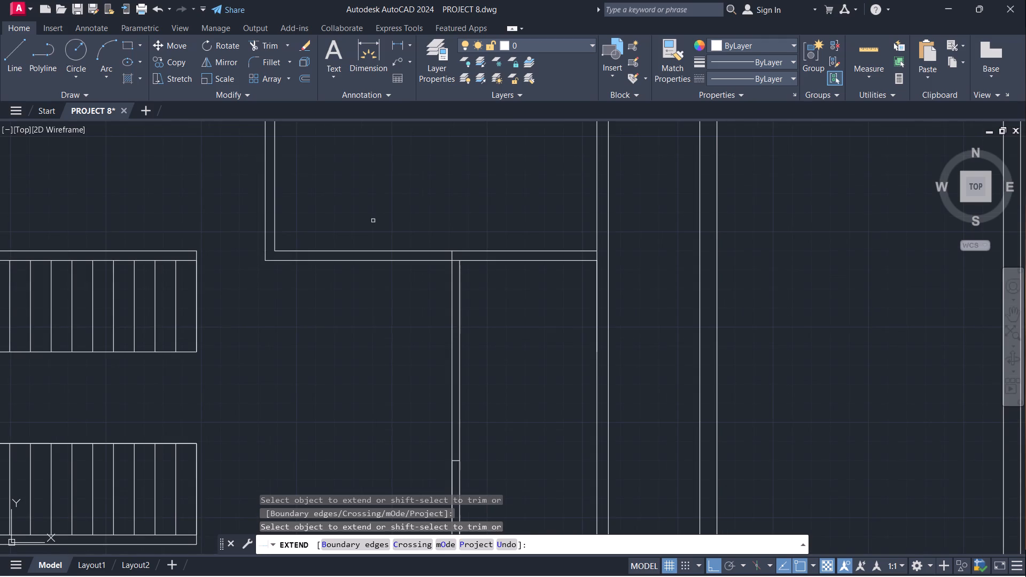
pyautogui.moveTo(266, 292); pyautogui.dragTo(310, 283, button='middle')
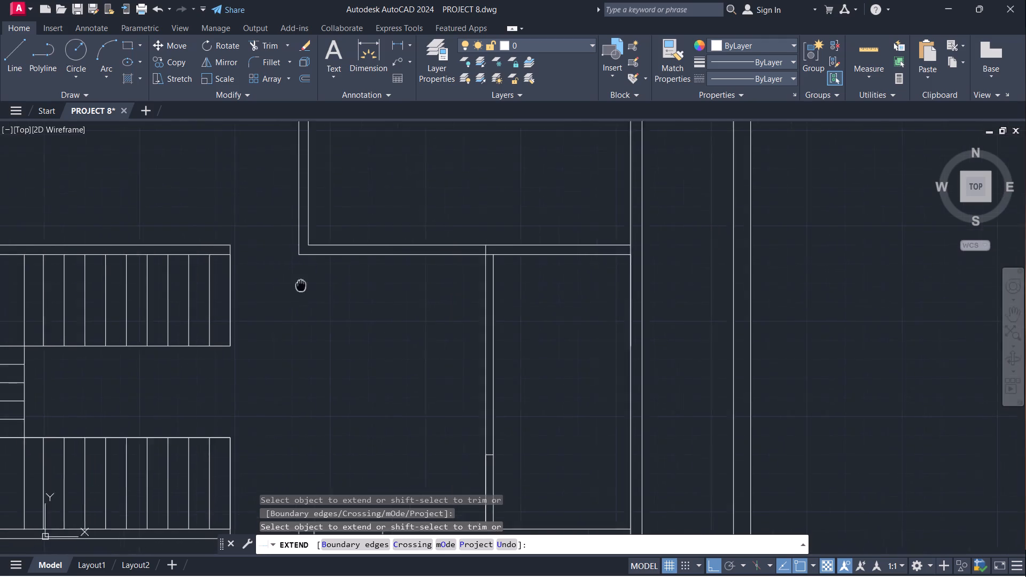
pyautogui.moveTo(310, 283); pyautogui.dragTo(355, 261, button='middle')
pyautogui.scroll(-1, 344, 263)
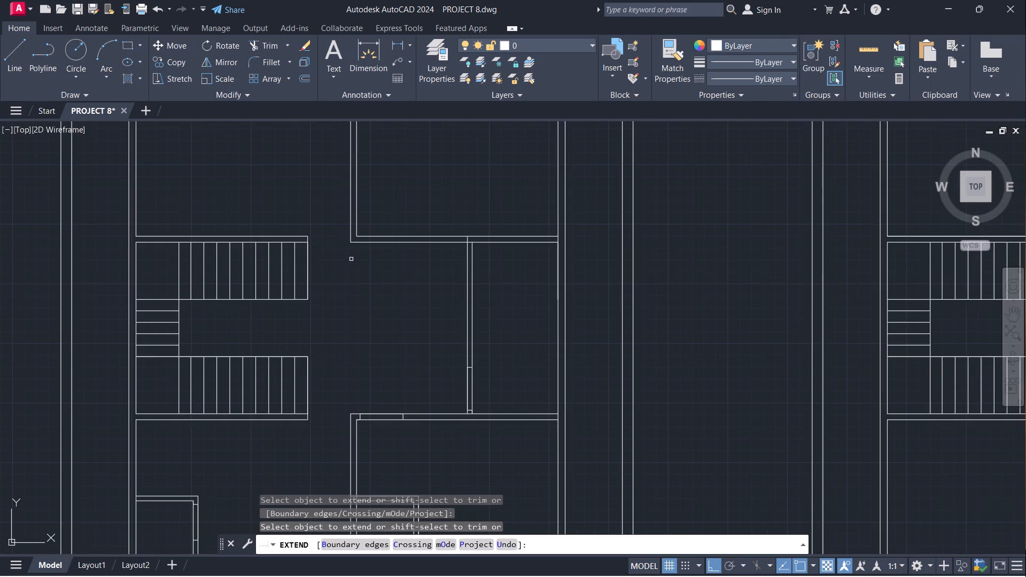
pyautogui.scroll(-1, 354, 258)
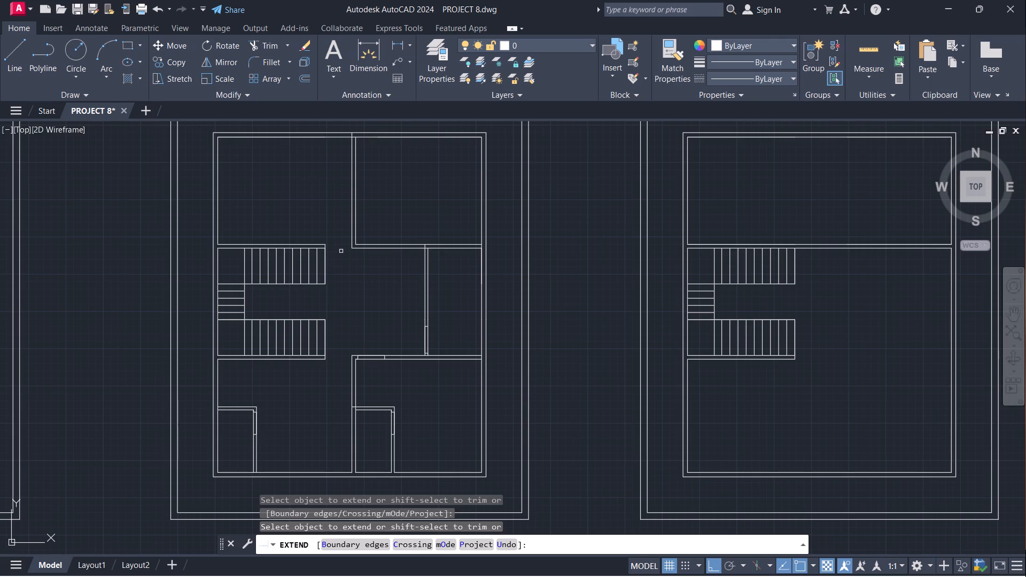
pyautogui.scroll(1, 340, 255)
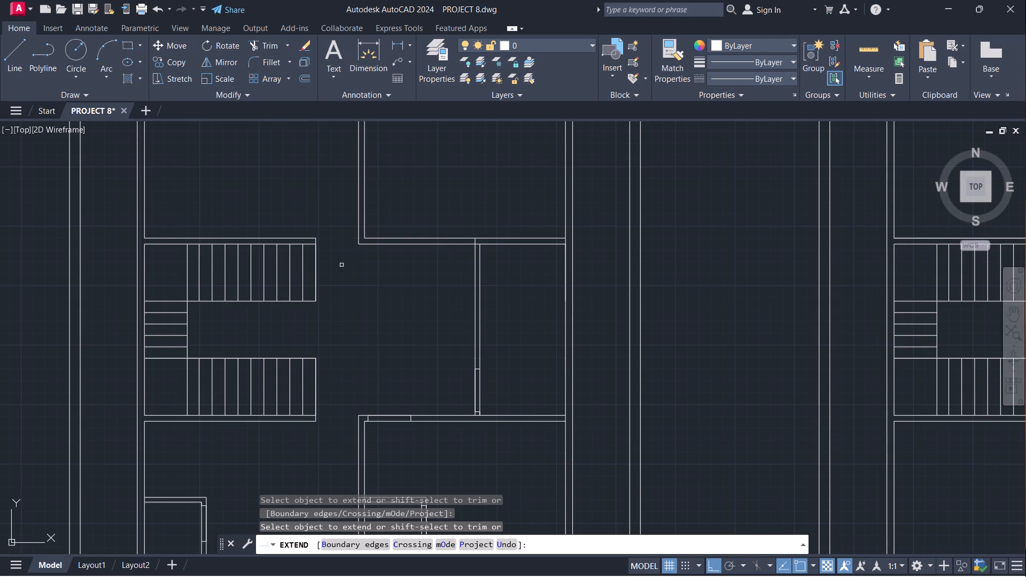
pyautogui.scroll(-1, 351, 259)
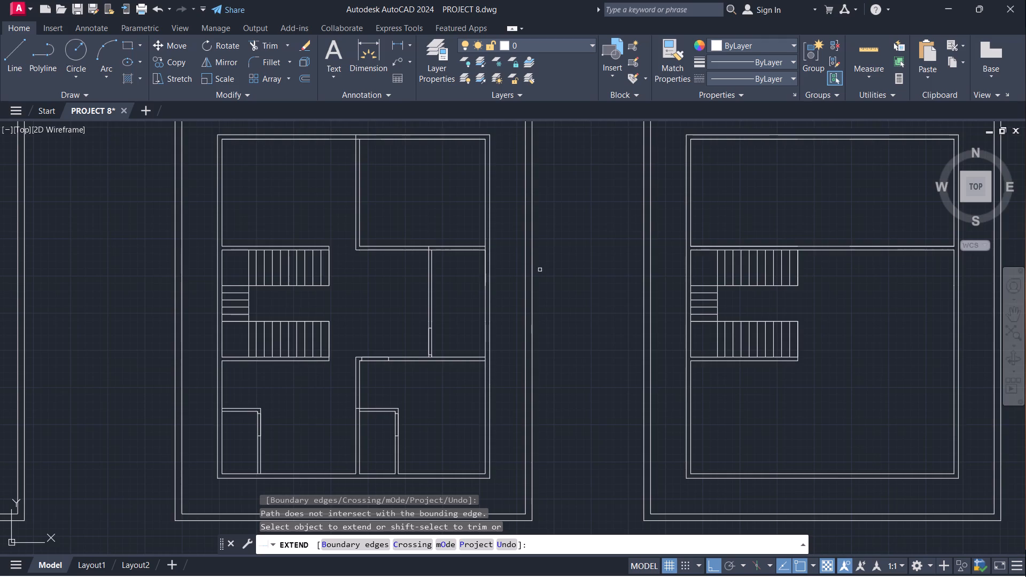
pyautogui.scroll(-1, 551, 270)
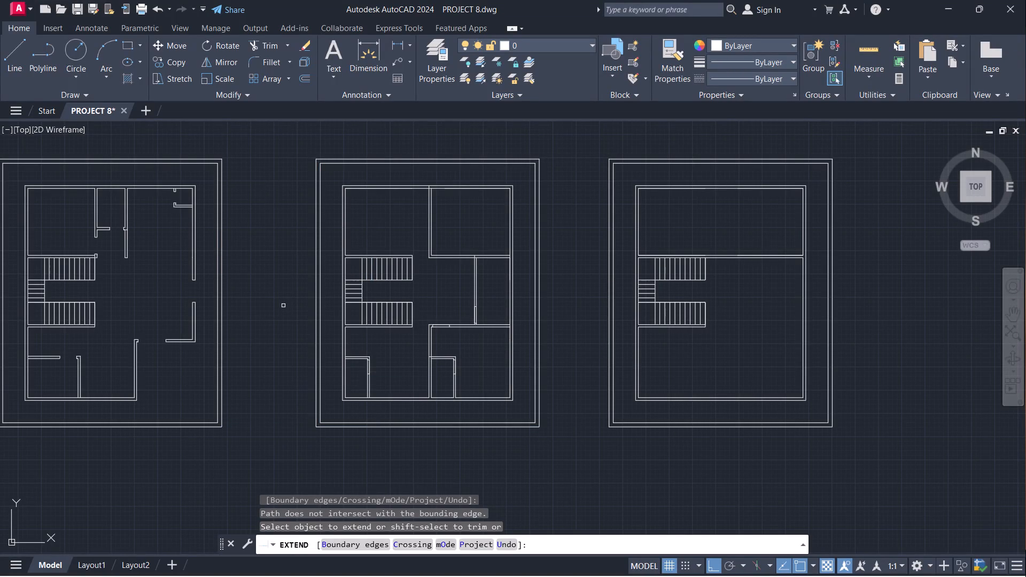
pyautogui.scroll(-1, 284, 280)
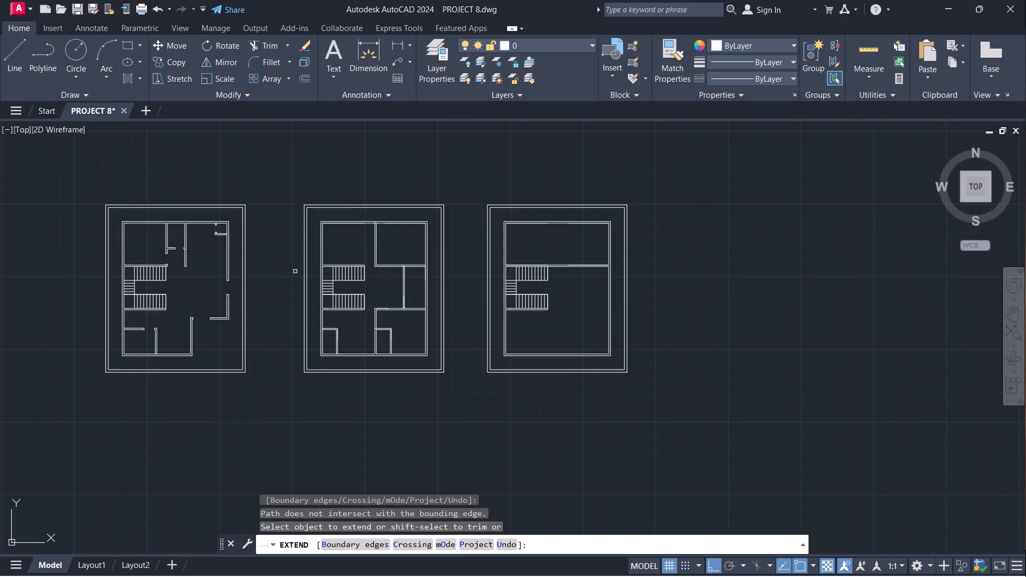
# Examine the wall layouts of the three floor plans and compare the middle plan's partitions with those of the left plan.
pyautogui.press('Escape')
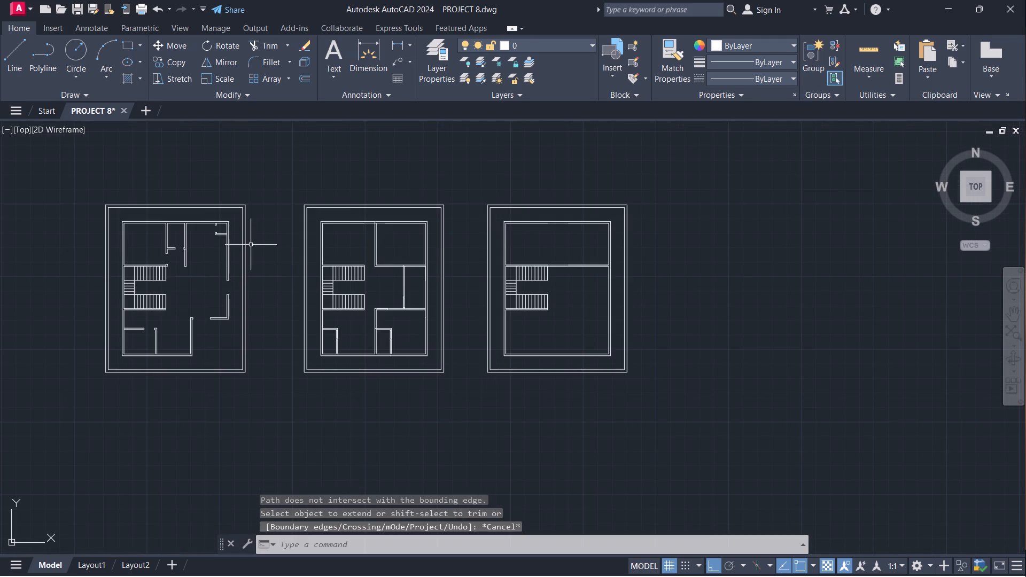
pyautogui.scroll(1, 158, 288)
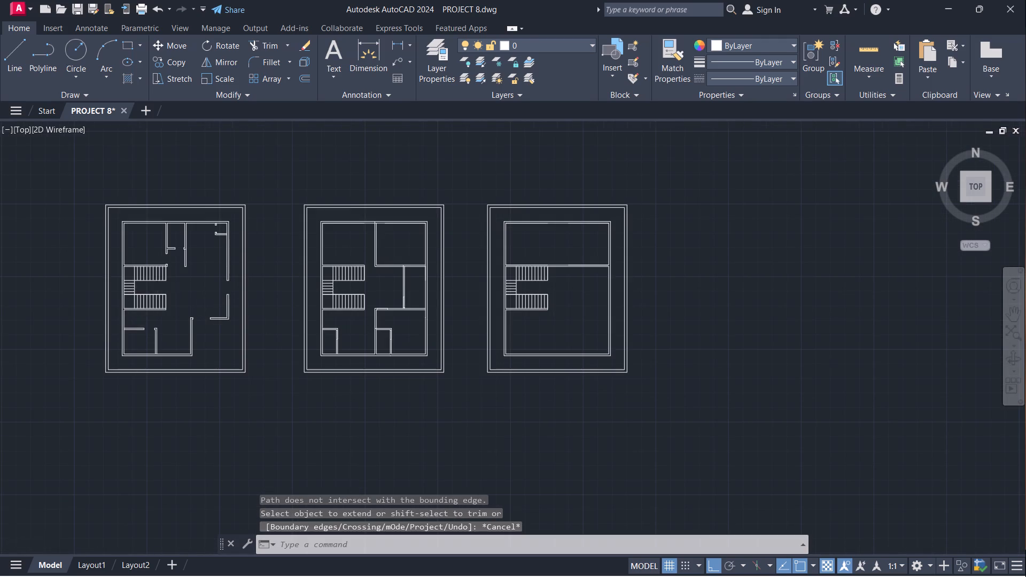
pyautogui.scroll(2, 158, 288)
pyautogui.scroll(-2, 227, 174)
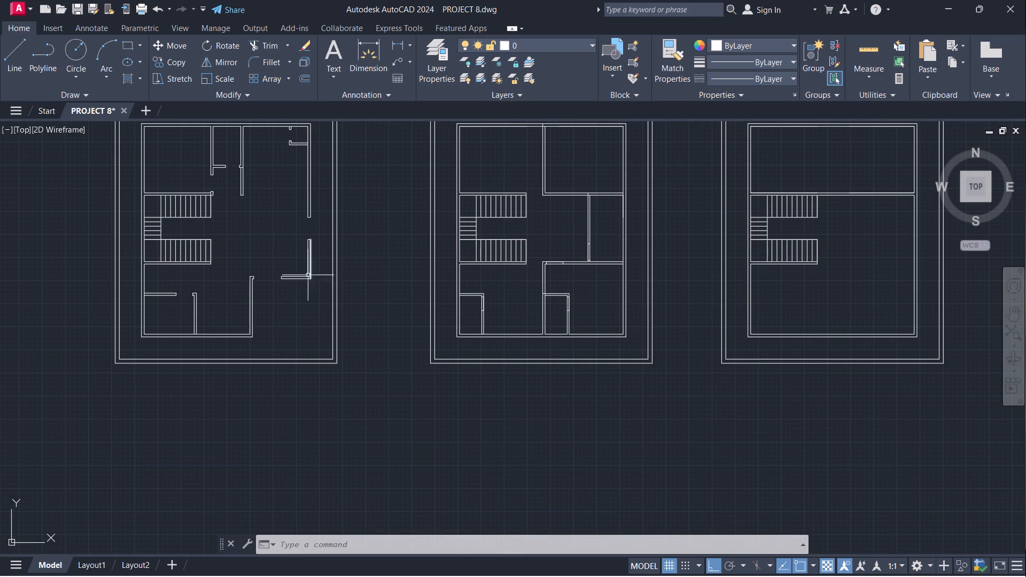
pyautogui.moveTo(298, 317); pyautogui.dragTo(267, 347, button='middle')
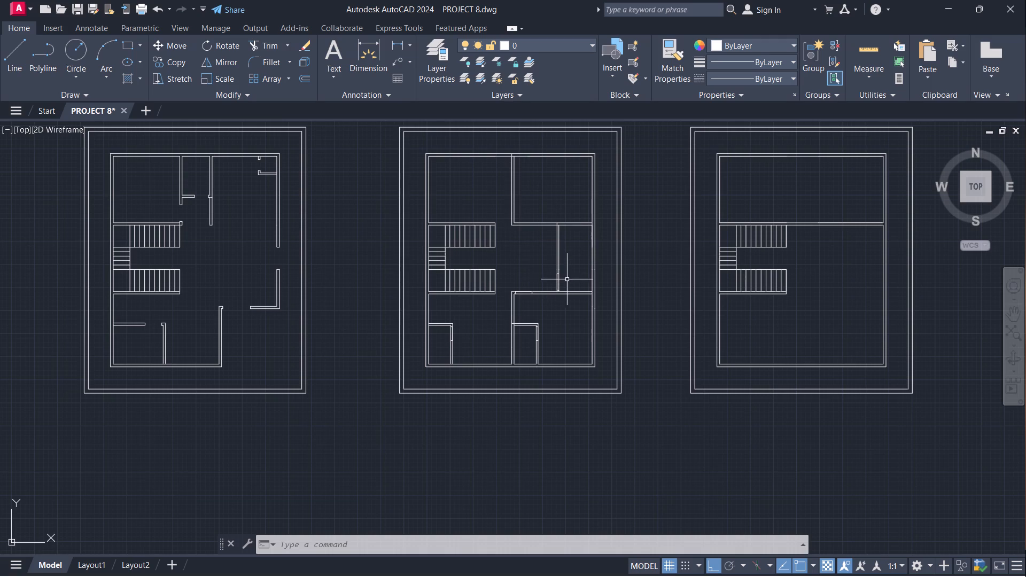
pyautogui.scroll(1, 567, 195)
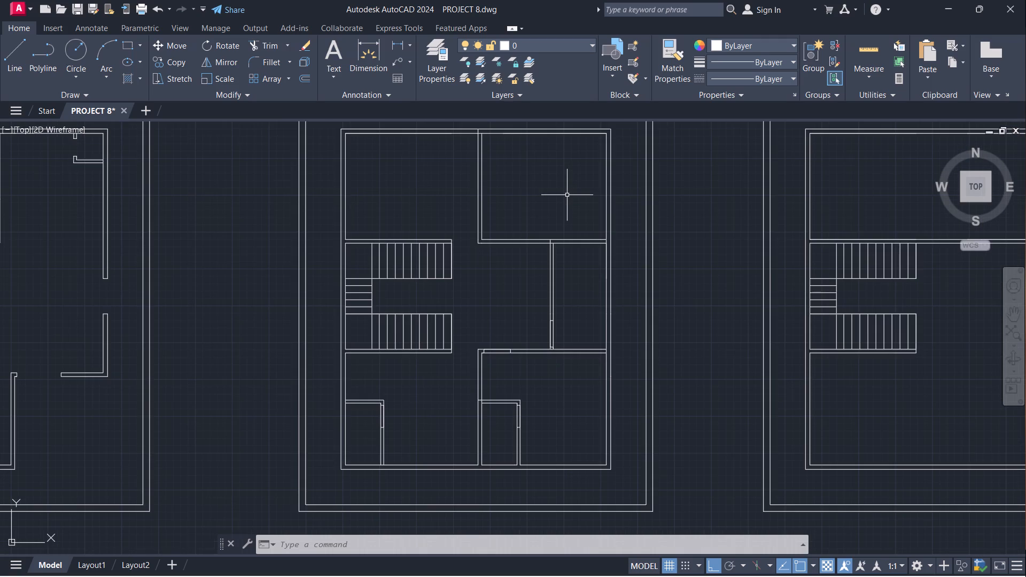
pyautogui.scroll(-1, 570, 191)
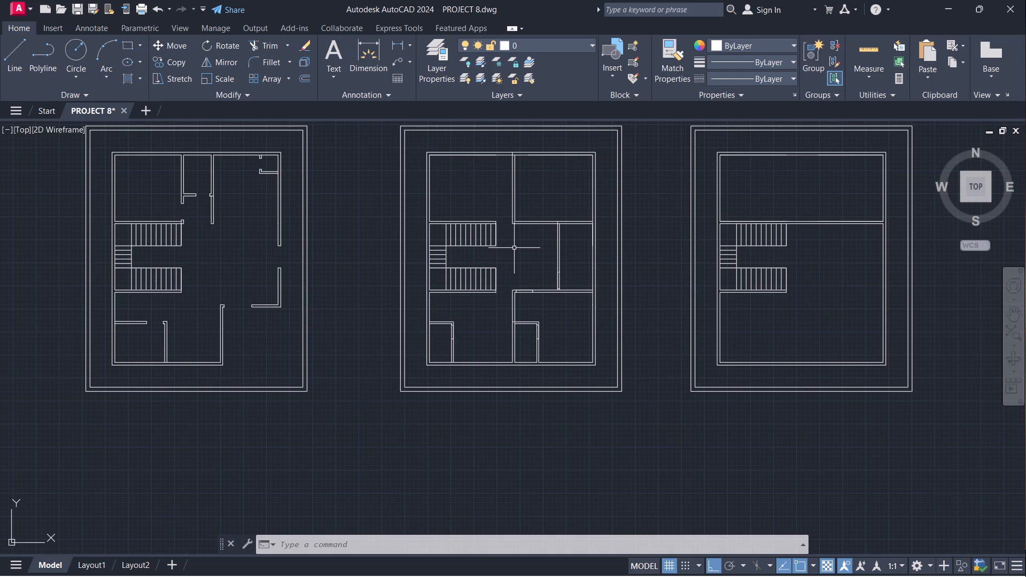
pyautogui.scroll(-1, 525, 269)
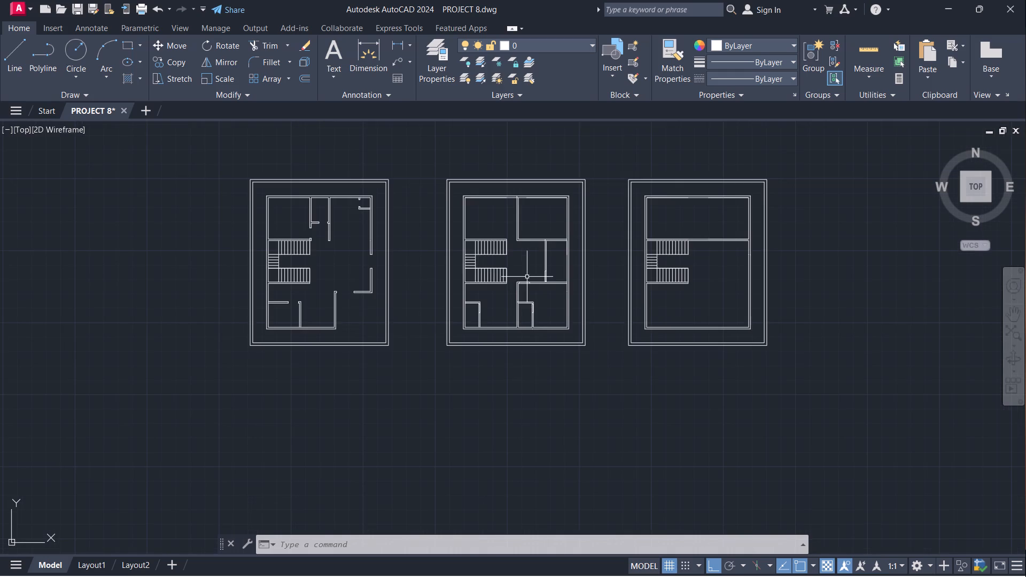
pyautogui.scroll(1, 607, 326)
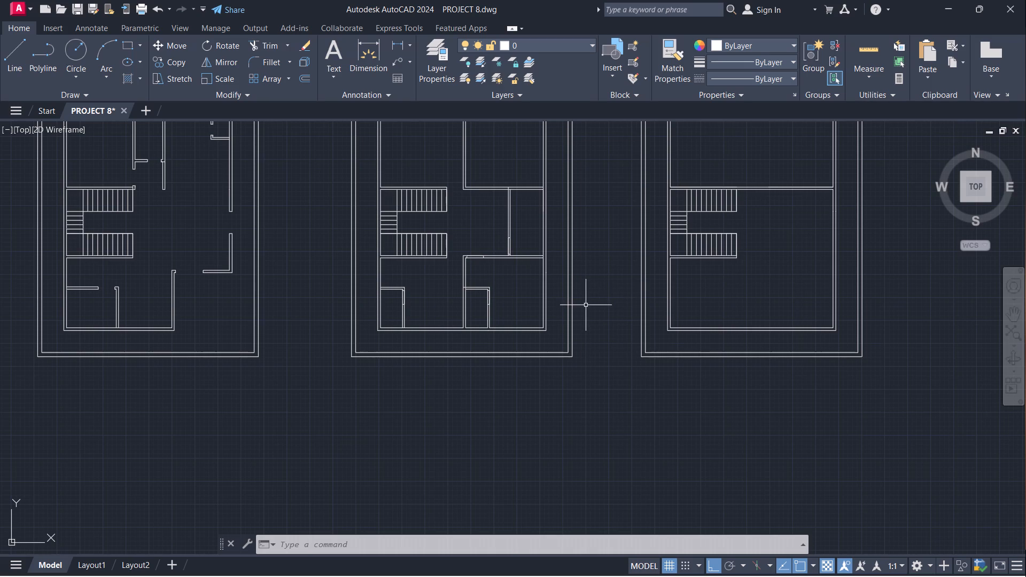
pyautogui.scroll(-1, 612, 274)
pyautogui.moveTo(607, 312); pyautogui.dragTo(615, 297, button='middle')
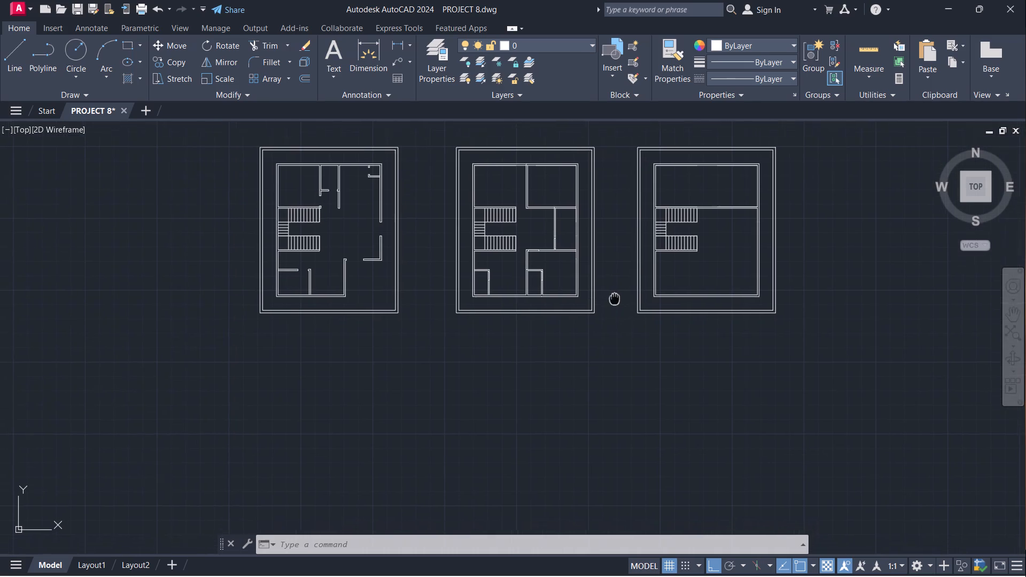
pyautogui.moveTo(615, 297); pyautogui.dragTo(634, 228, button='middle')
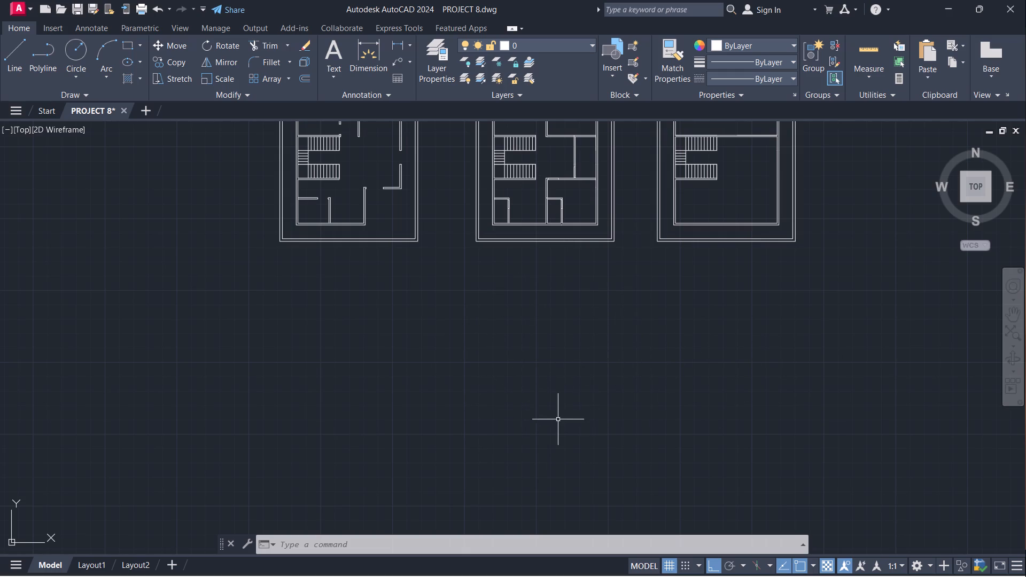
pyautogui.moveTo(569, 397); pyautogui.dragTo(512, 395, button='middle')
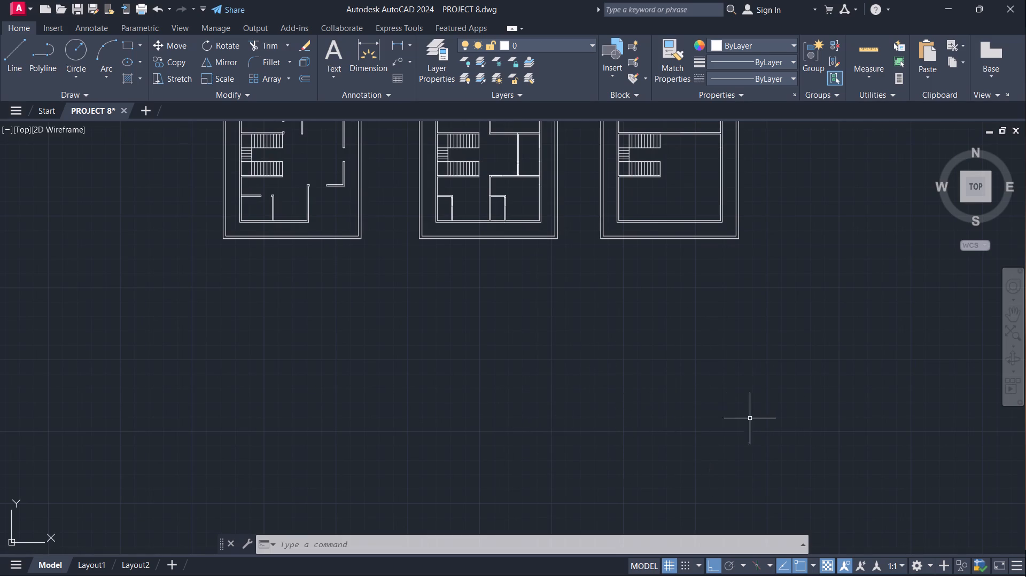
pyautogui.scroll(-1, 725, 389)
pyautogui.moveTo(727, 383); pyautogui.dragTo(613, 462, button='middle')
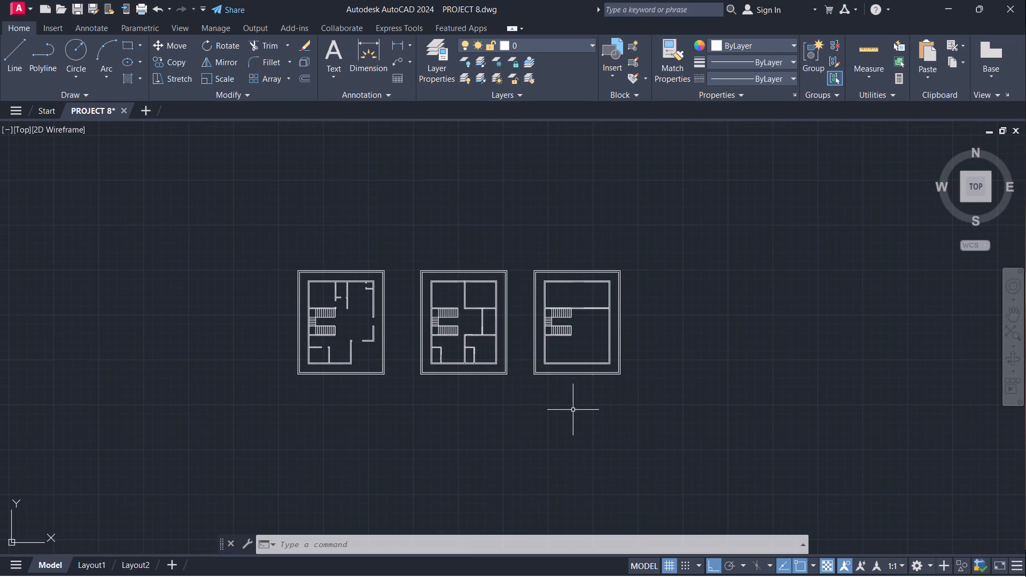
pyautogui.scroll(1, 561, 396)
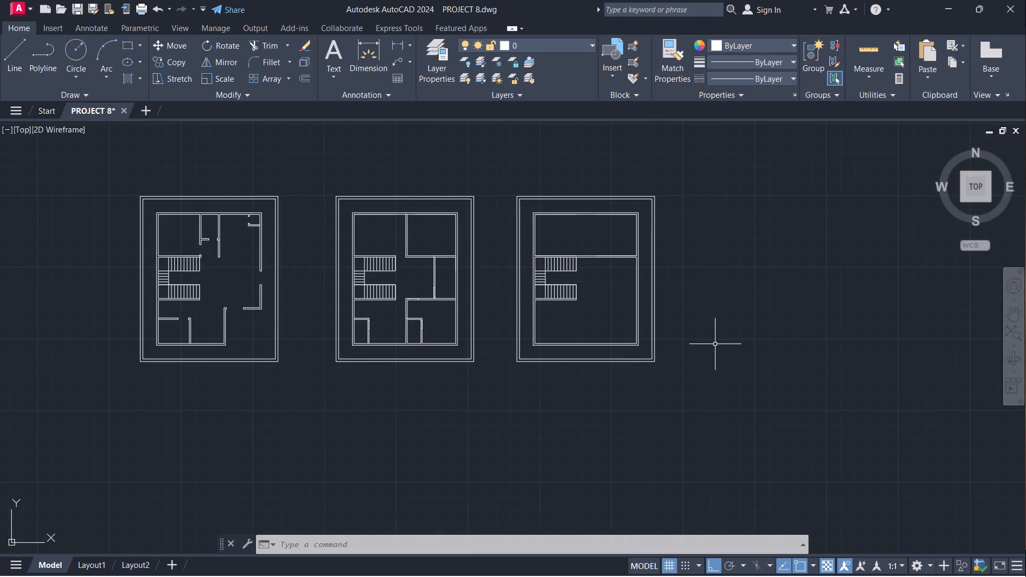
pyautogui.moveTo(715, 344); pyautogui.dragTo(883, 397, button='middle')
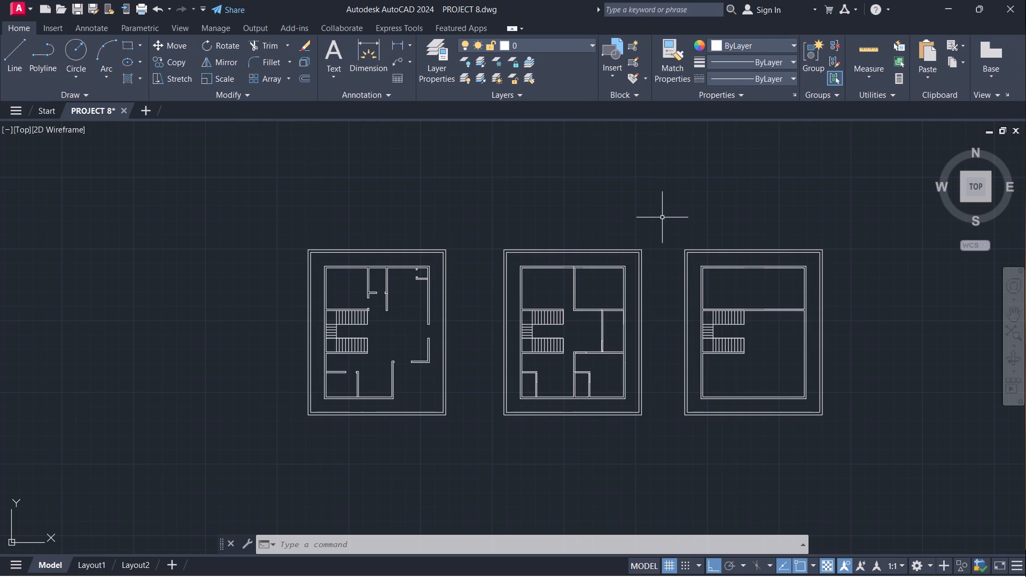
pyautogui.moveTo(663, 216); pyautogui.dragTo(650, 193, button='middle')
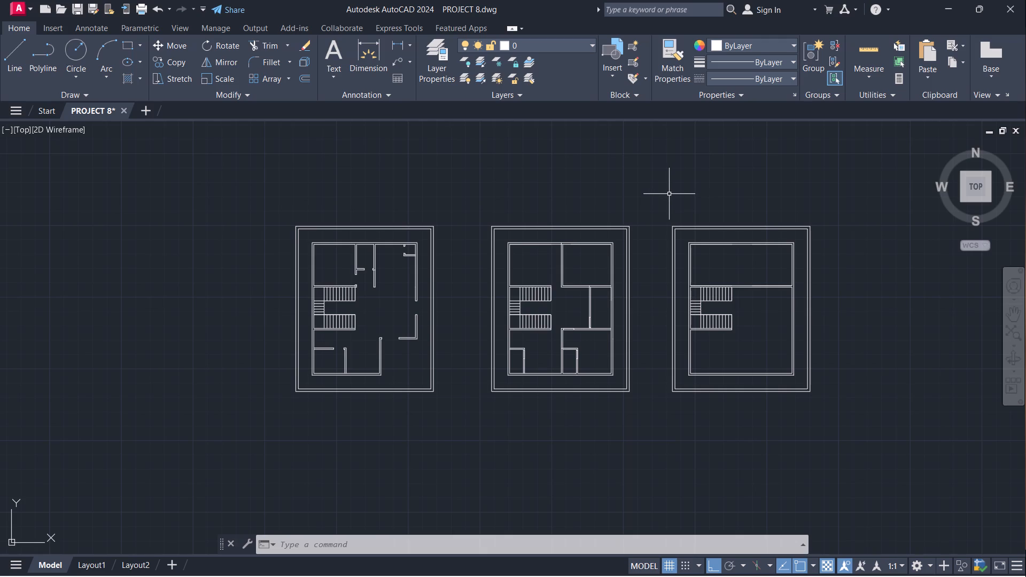
pyautogui.scroll(1, 674, 193)
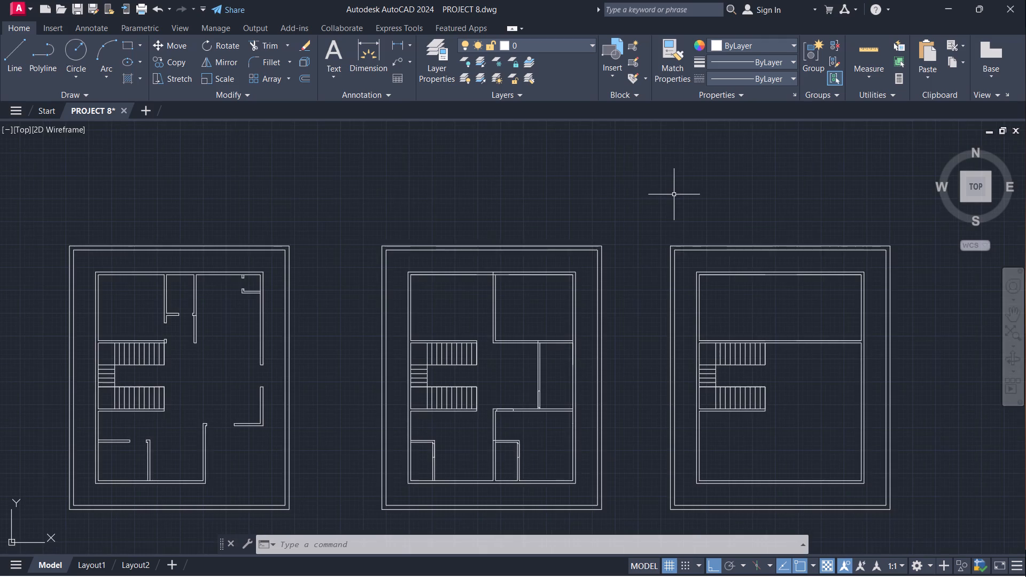
pyautogui.scroll(-1, 675, 193)
pyautogui.moveTo(672, 190); pyautogui.dragTo(674, 176, button='middle')
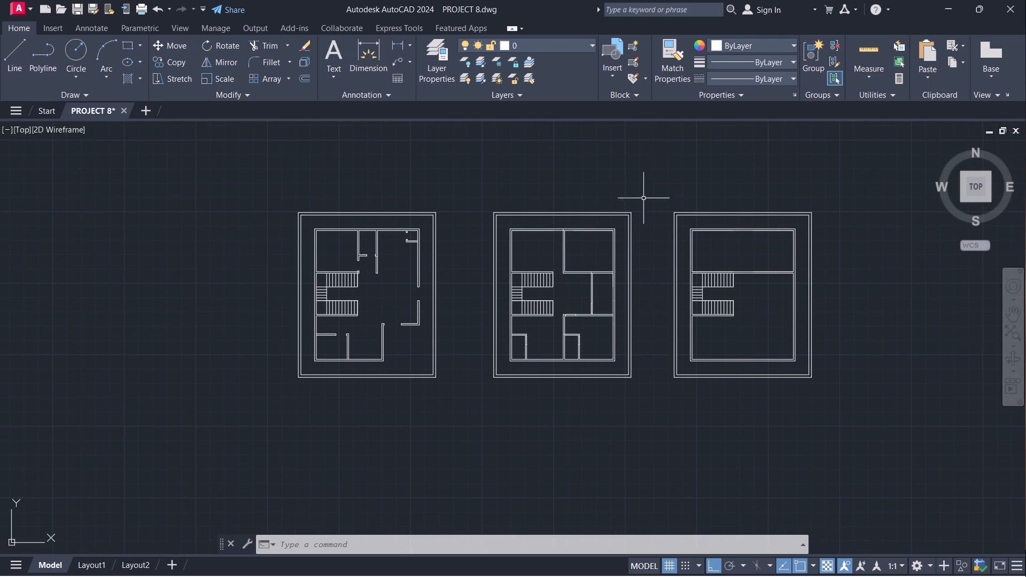
pyautogui.scroll(1, 649, 196)
pyautogui.scroll(-1, 651, 200)
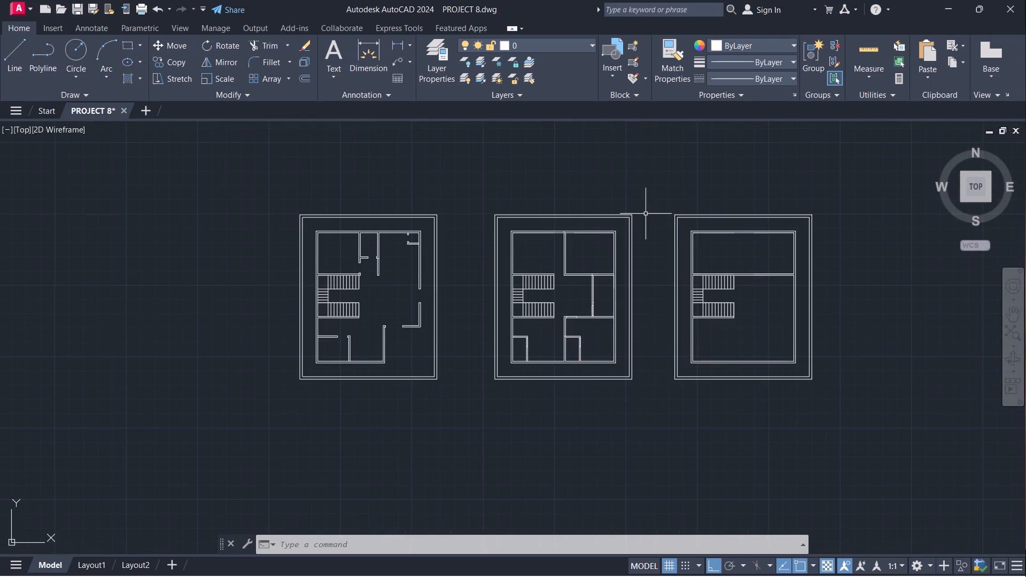
pyautogui.scroll(1, 646, 214)
pyautogui.scroll(-1, 657, 196)
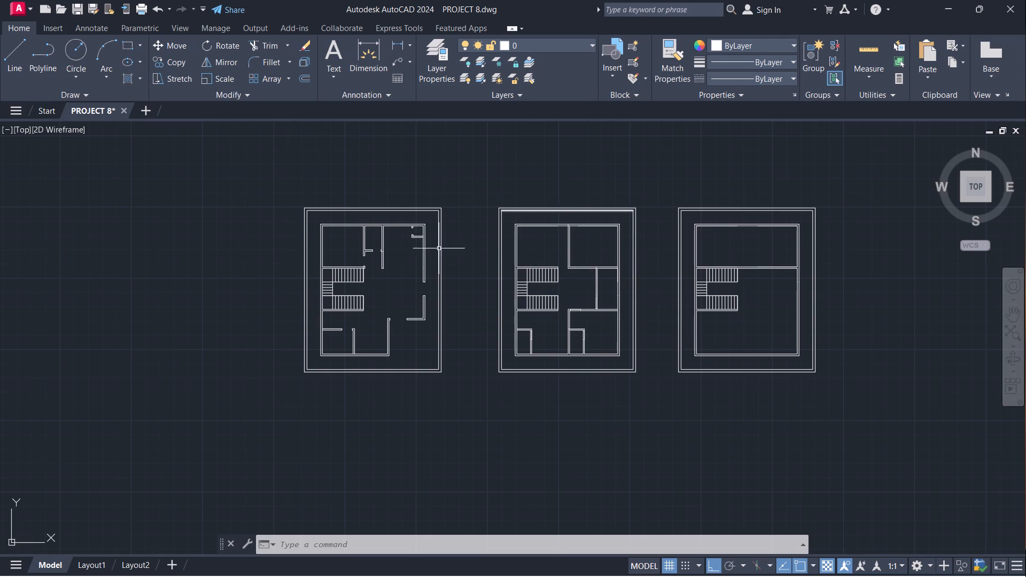
pyautogui.scroll(3, 415, 223)
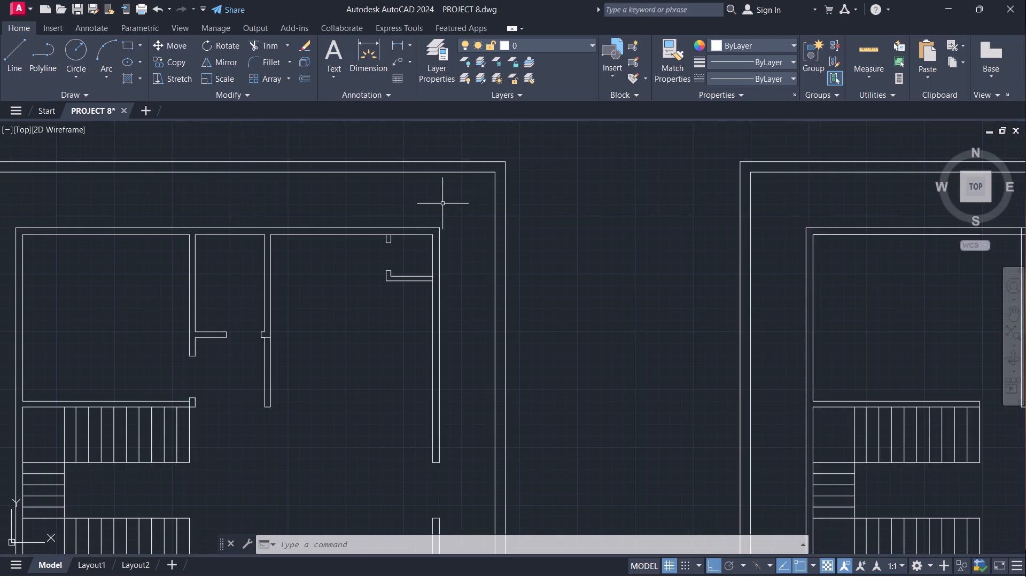
pyautogui.scroll(-2, 460, 193)
pyautogui.moveTo(510, 219); pyautogui.dragTo(433, 223, button='middle')
pyautogui.scroll(1, 464, 204)
pyautogui.scroll(-1, 469, 200)
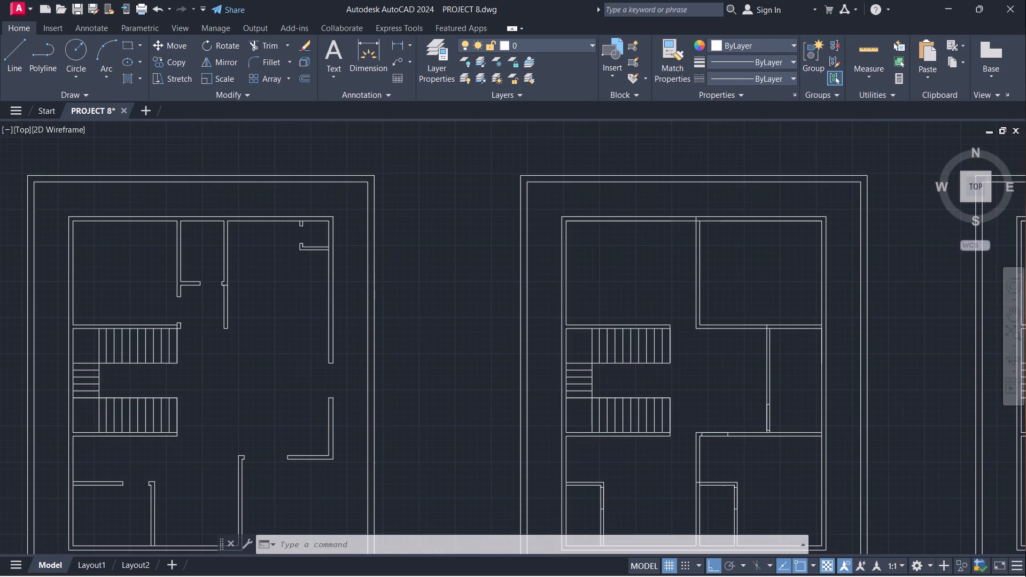
pyautogui.scroll(-1, 453, 197)
pyautogui.scroll(1, 453, 197)
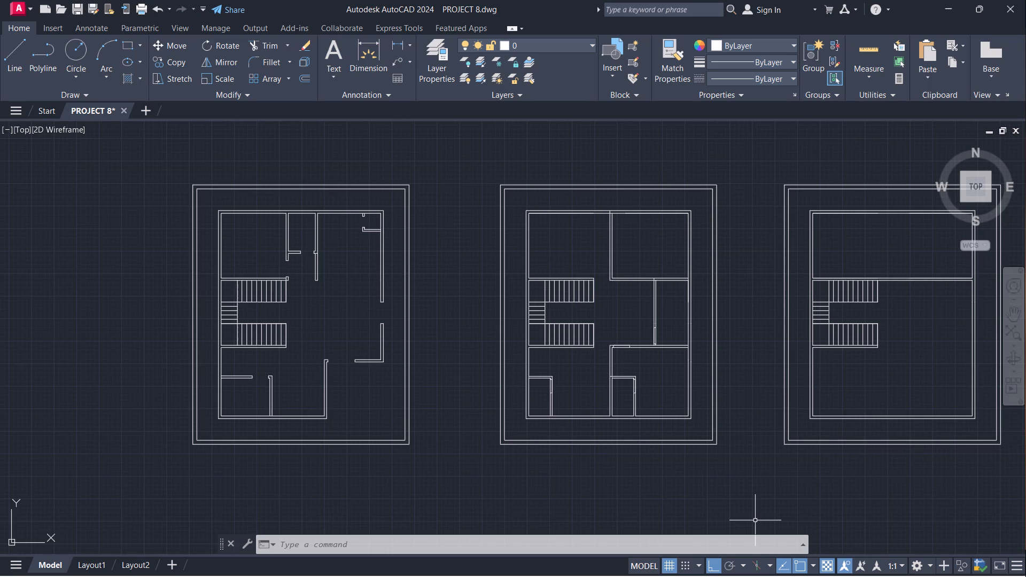
pyautogui.scroll(-2, 734, 545)
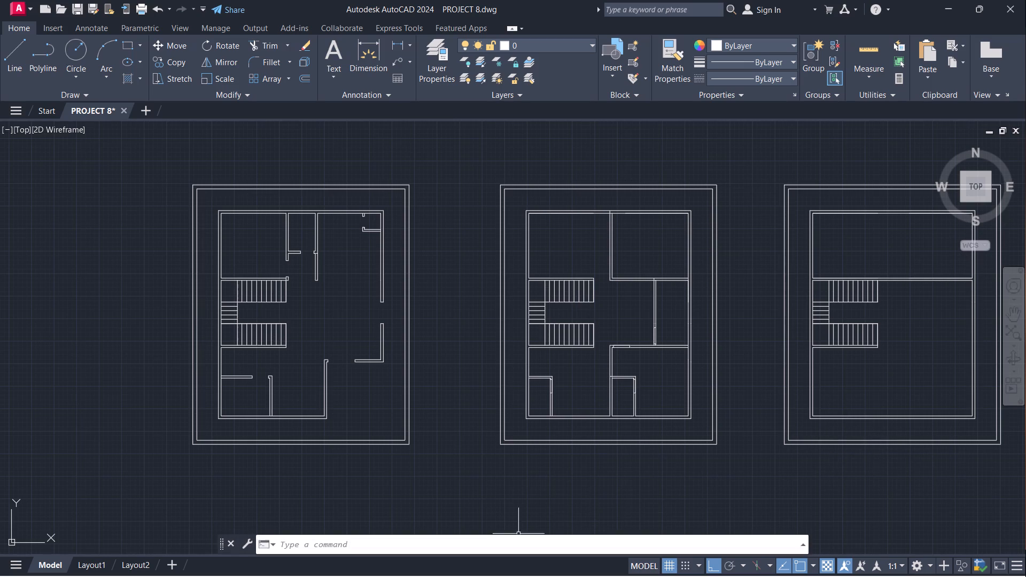
pyautogui.scroll(-1, 433, 223)
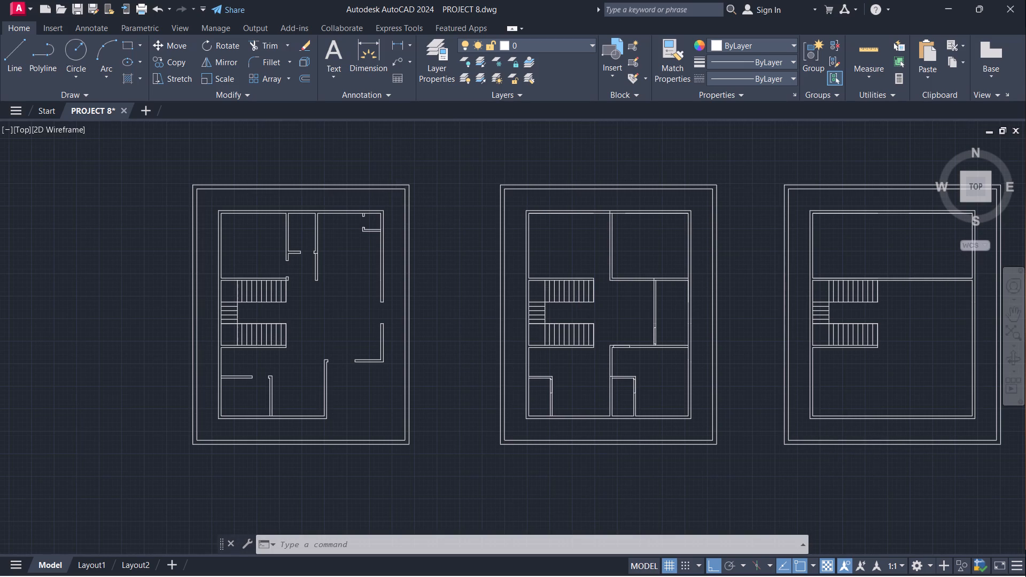
pyautogui.moveTo(433, 223); pyautogui.dragTo(336, 227, button='middle')
pyautogui.scroll(1, 358, 213)
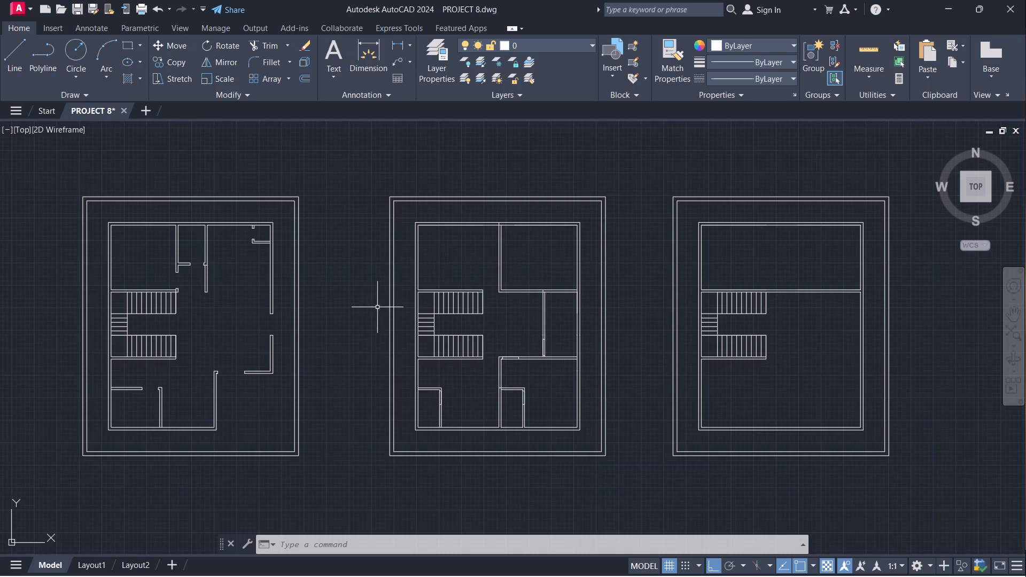
# Measure along the left plan's upper-right room partition, from the level of the short wall opposite down to the partition's lower end.
pyautogui.scroll(2, 361, 297)
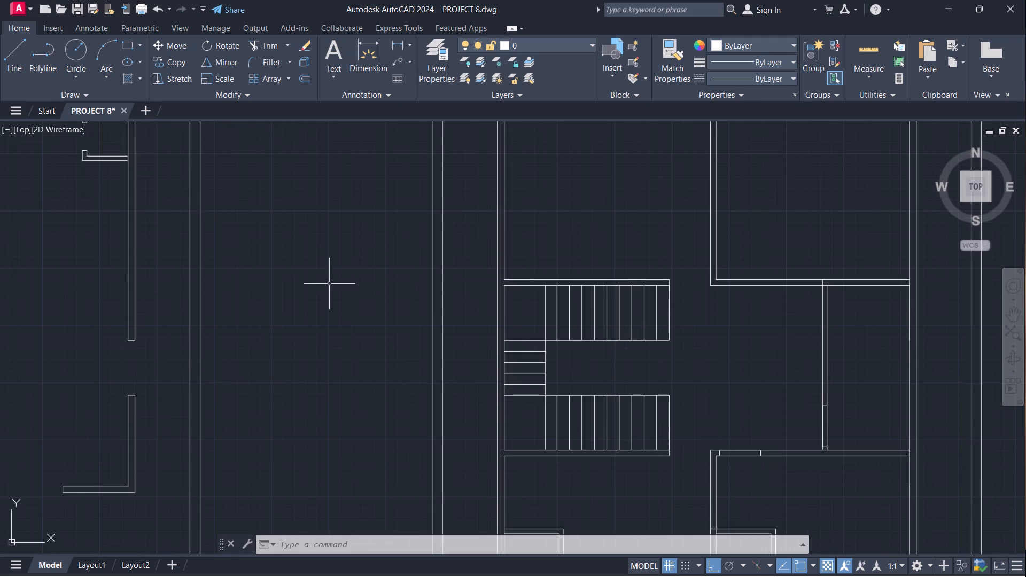
pyautogui.scroll(-1, 306, 276)
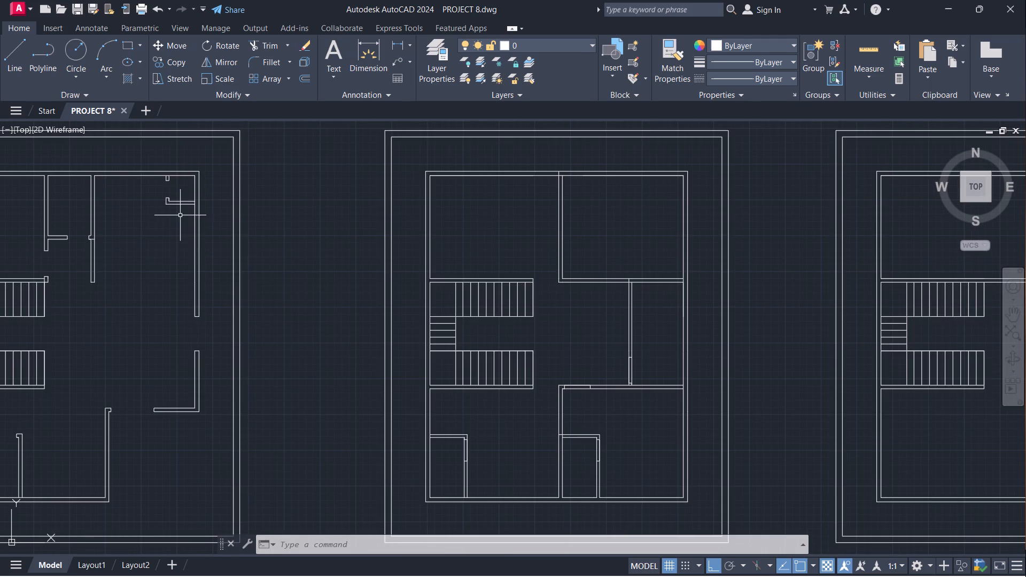
pyautogui.scroll(1, 180, 215)
pyautogui.moveTo(152, 238); pyautogui.dragTo(246, 229, button='middle')
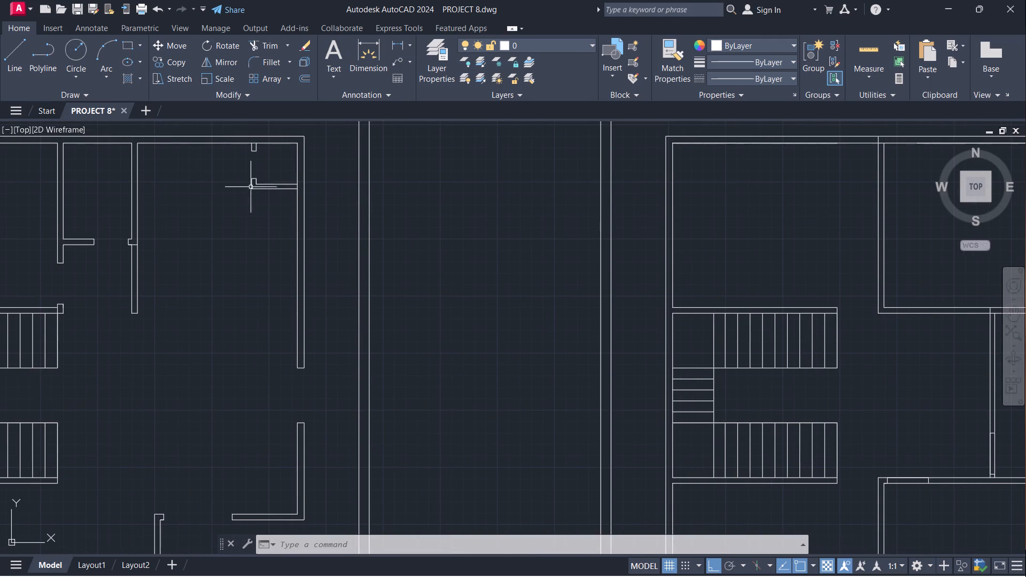
pyautogui.click(399, 43)
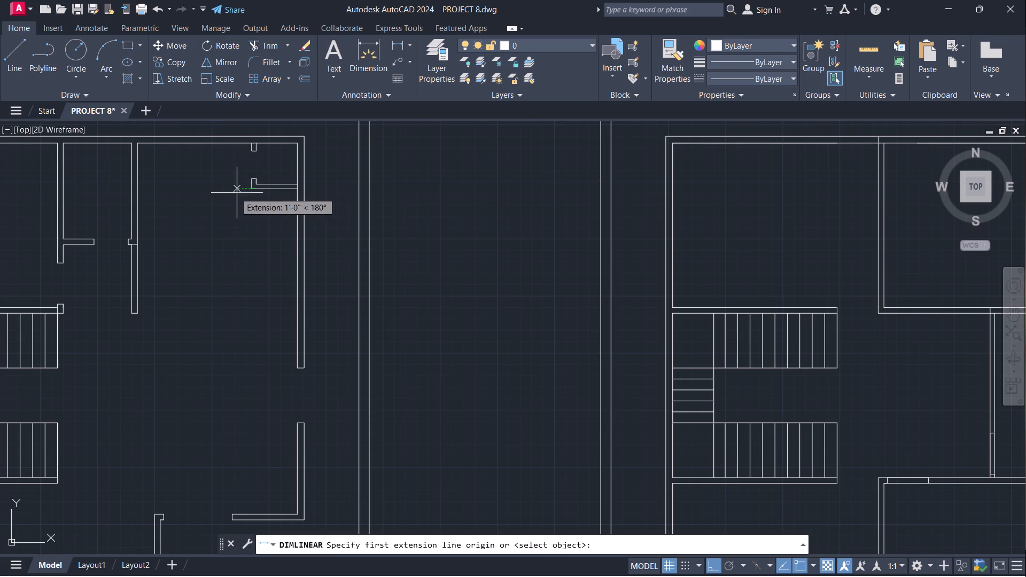
pyautogui.click(140, 186)
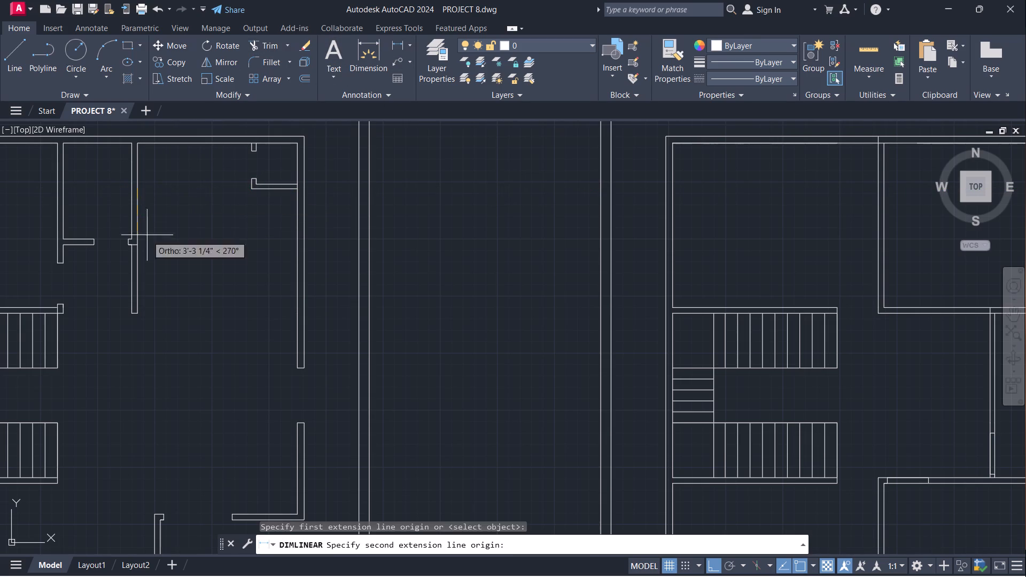
pyautogui.click(142, 312)
pyautogui.scroll(3, 174, 266)
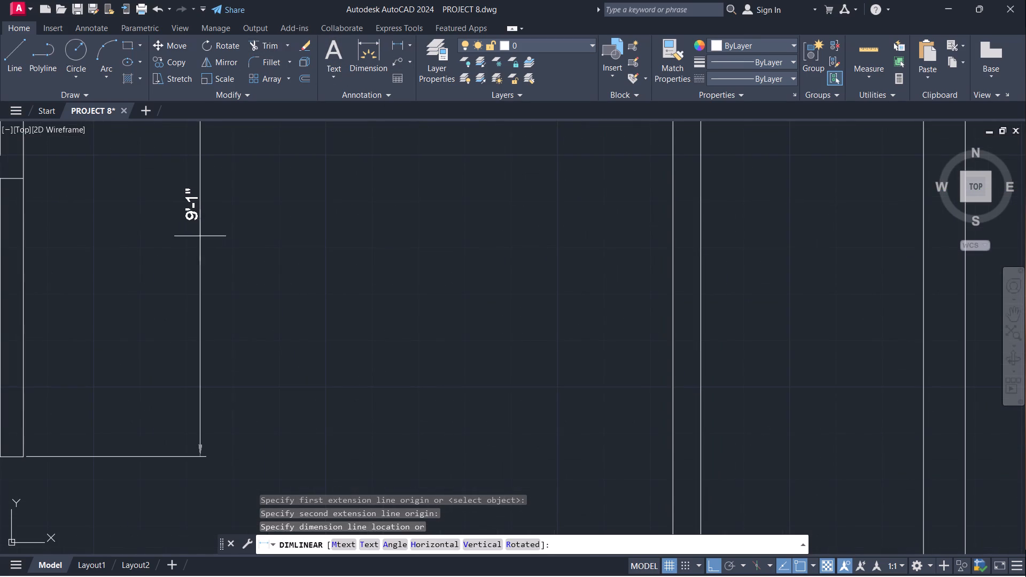
pyautogui.scroll(-1, 203, 196)
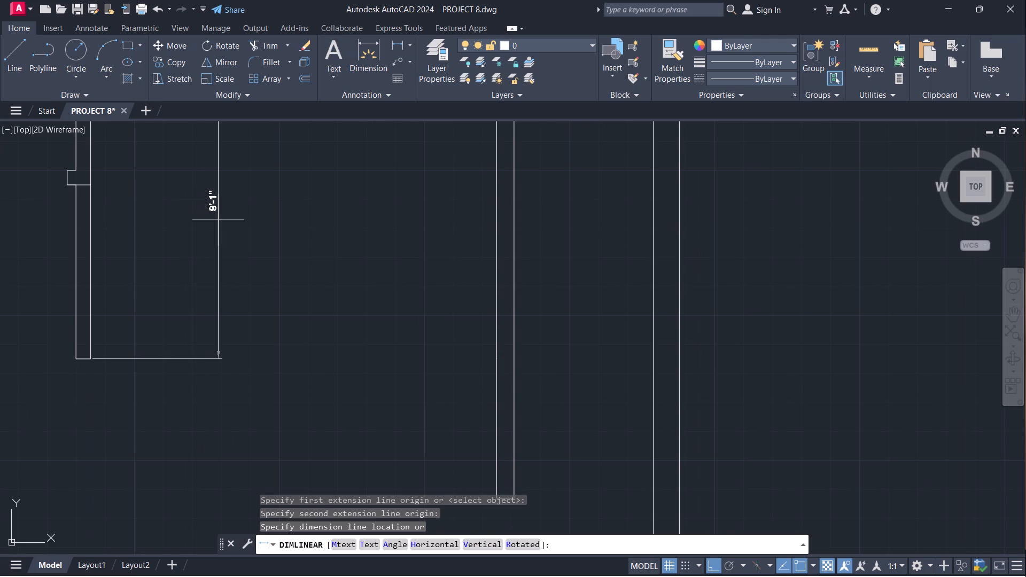
pyautogui.press('Escape')
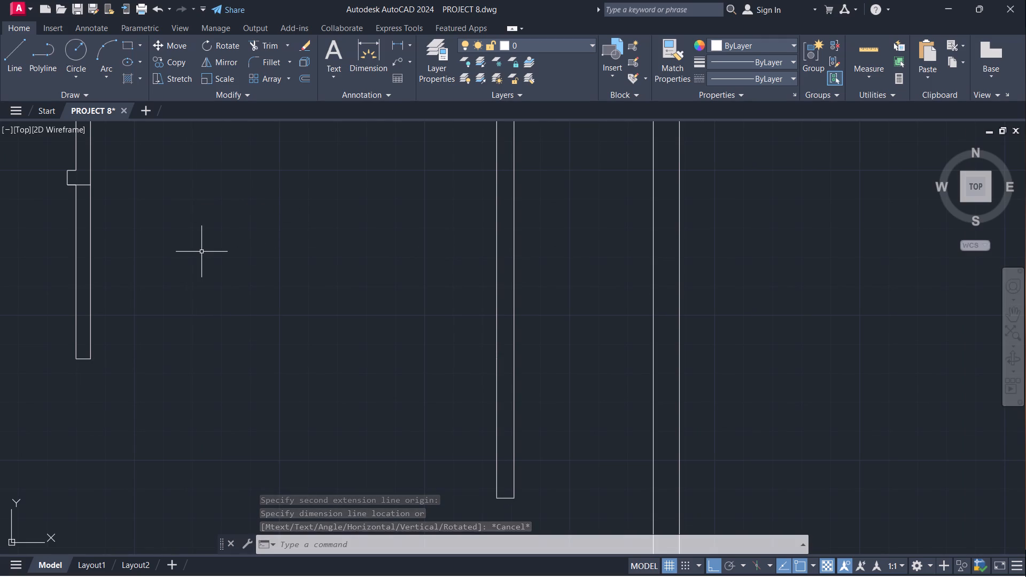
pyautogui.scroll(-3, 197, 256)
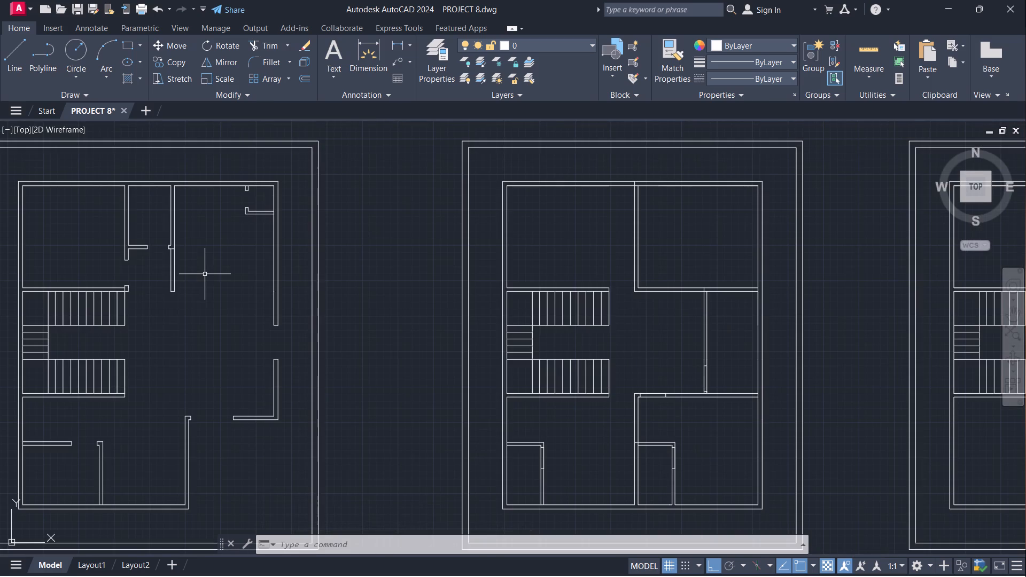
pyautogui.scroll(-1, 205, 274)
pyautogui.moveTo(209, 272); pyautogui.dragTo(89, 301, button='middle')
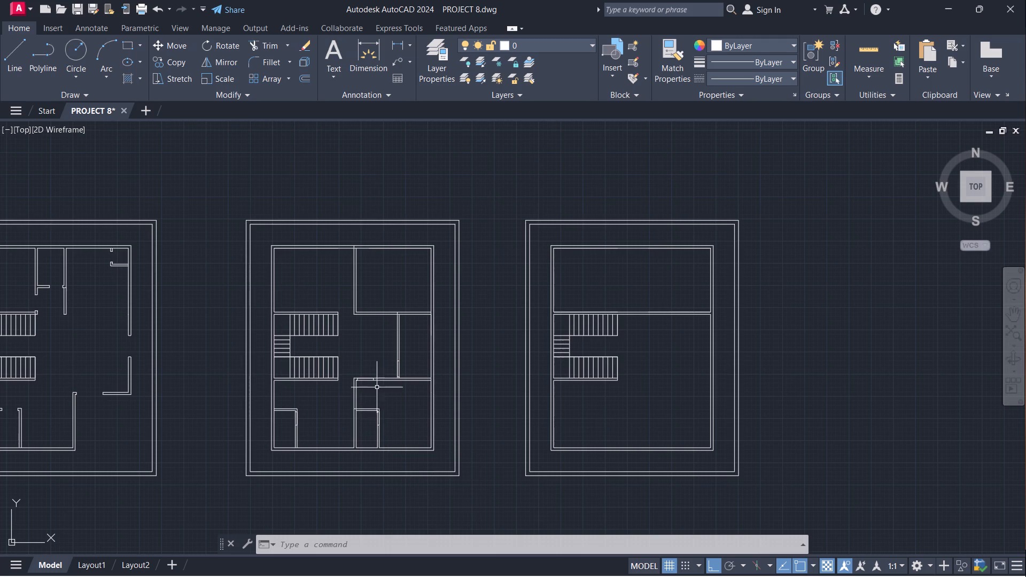
# Draw a short line across the bottom wall at the lower-left corner of the middle plan's upper-right room, continuing the partition's inner line to the wall's lower line.
pyautogui.moveTo(486, 288); pyautogui.dragTo(692, 276, button='middle')
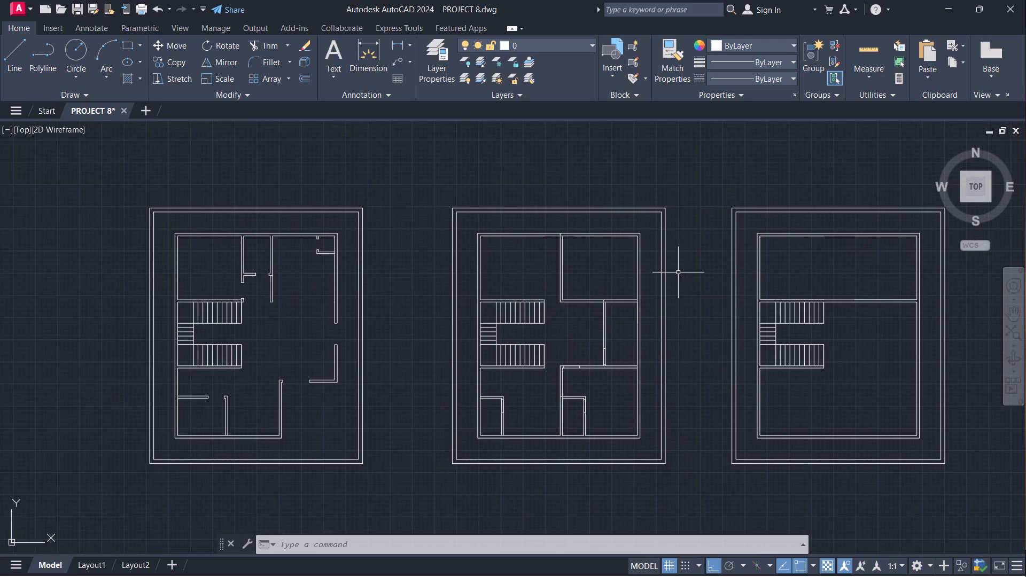
pyautogui.scroll(-1, 691, 274)
pyautogui.moveTo(687, 272); pyautogui.dragTo(611, 268, button='middle')
pyautogui.scroll(1, 609, 263)
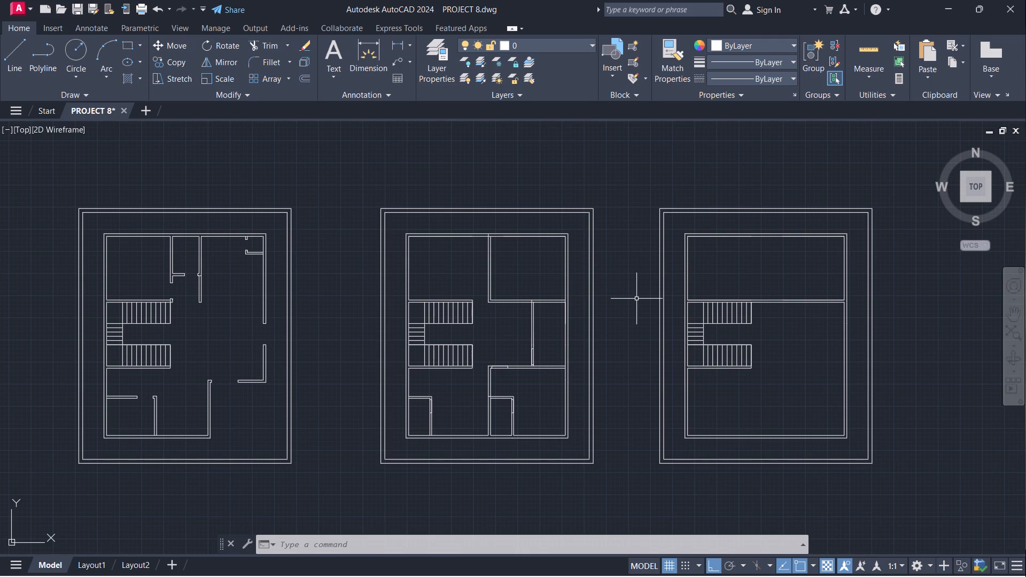
pyautogui.scroll(1, 636, 299)
pyautogui.scroll(-1, 636, 299)
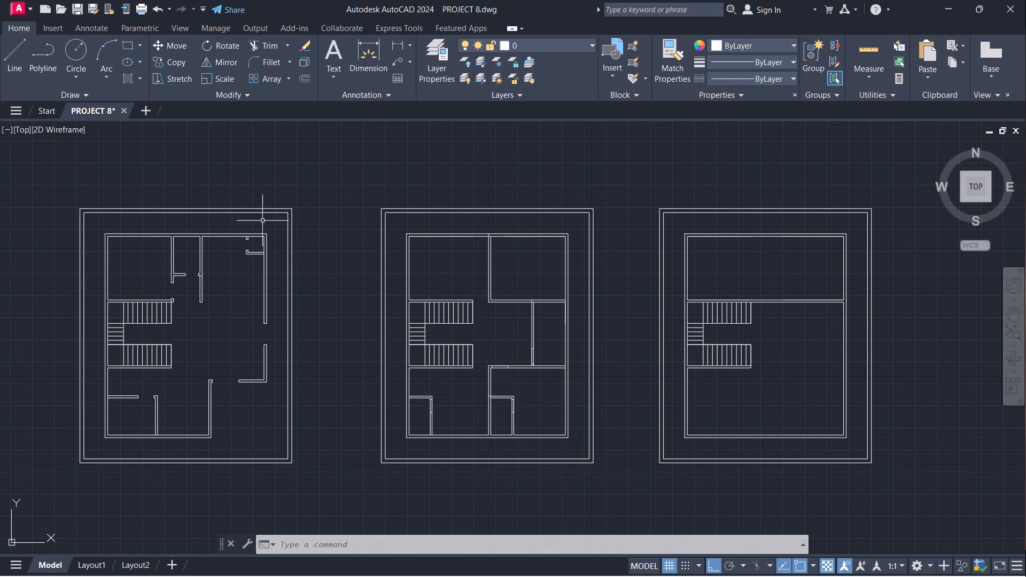
pyautogui.scroll(1, 493, 323)
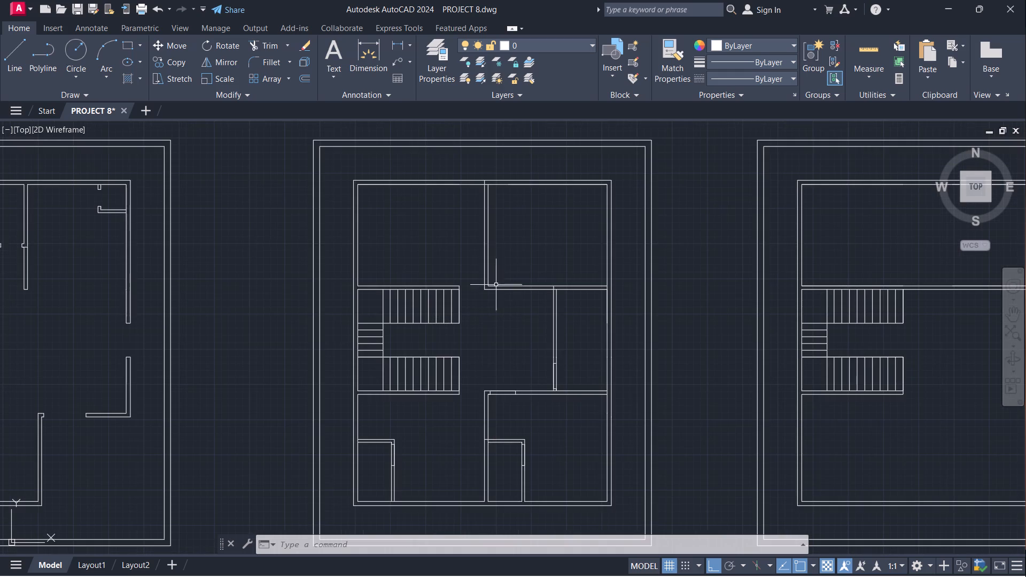
pyautogui.scroll(4, 499, 272)
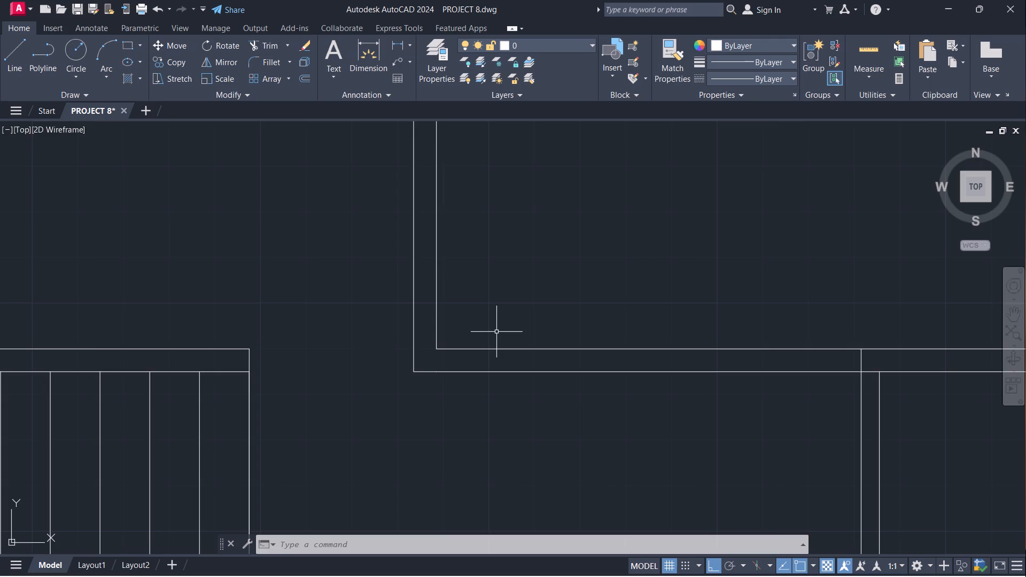
pyautogui.scroll(-1, 496, 332)
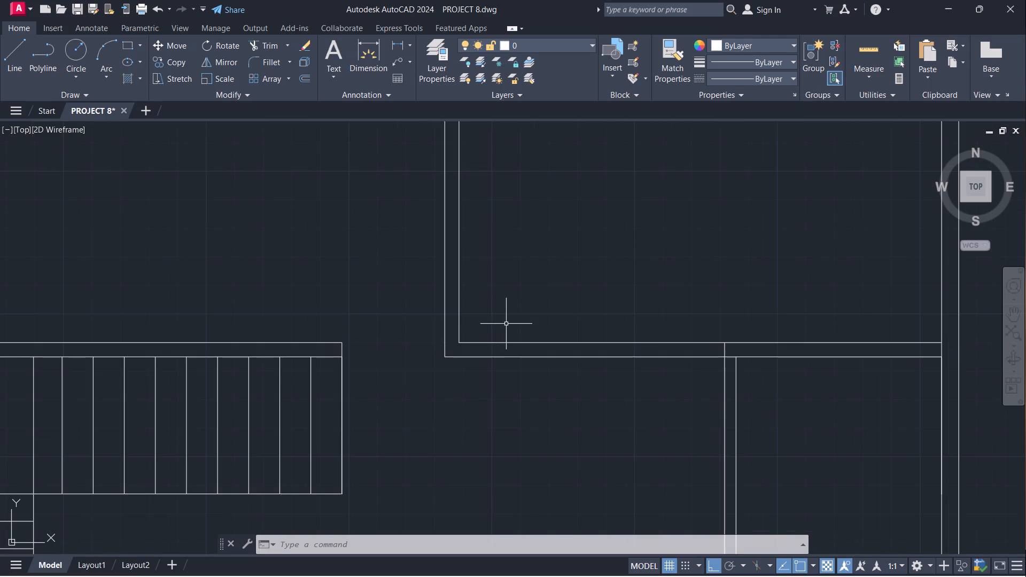
pyautogui.press('l')
pyautogui.press('Return')
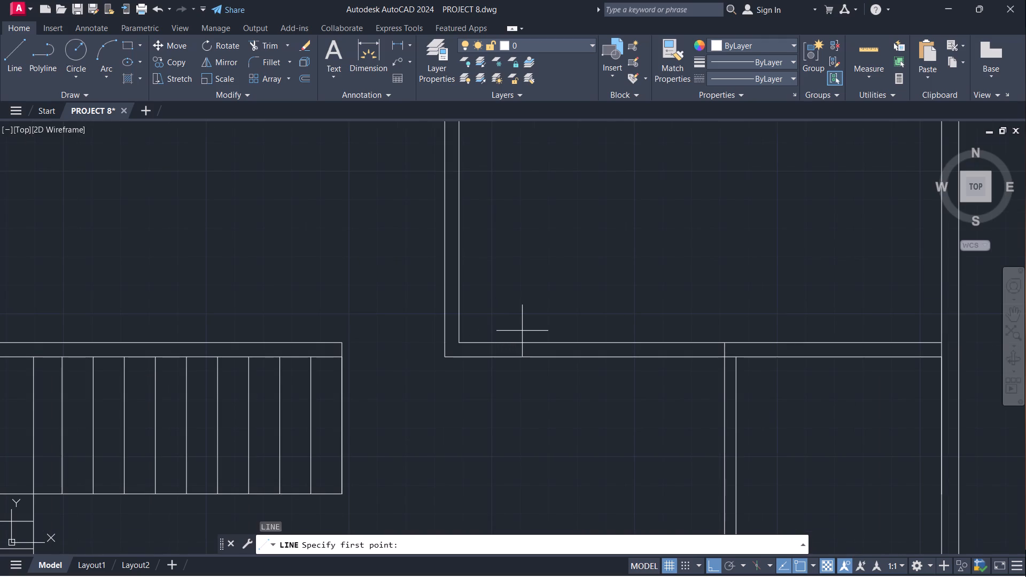
pyautogui.click(459, 339)
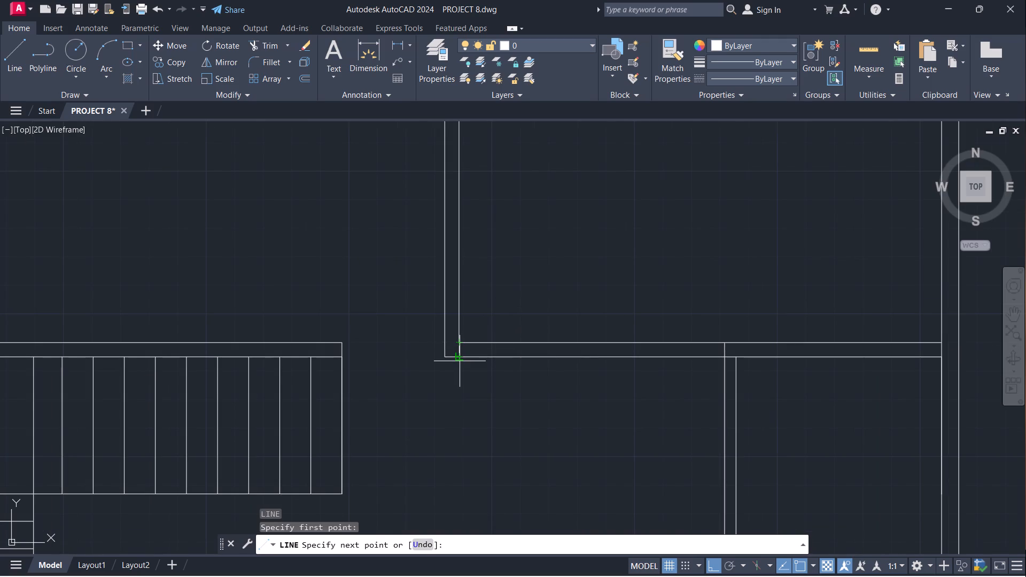
pyautogui.click(460, 357)
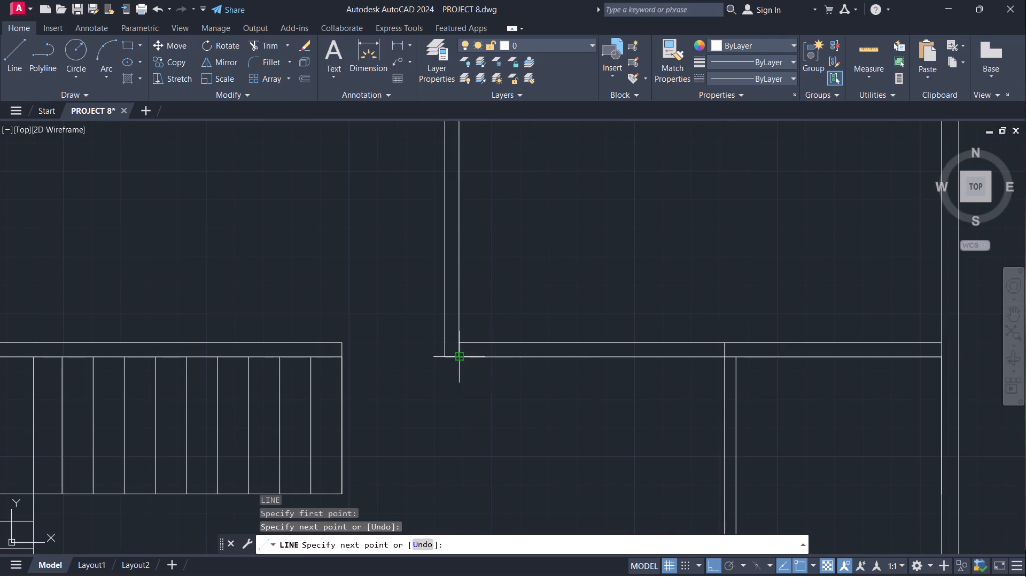
pyautogui.press('Escape')
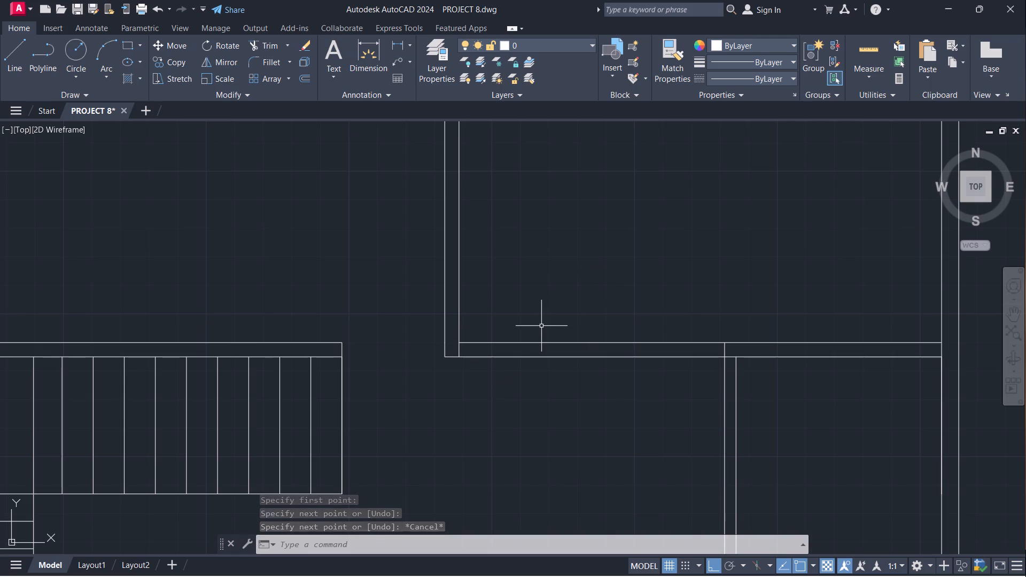
# Examine the middle plan's walls around the stairs and the upper-right room against the neighbouring plans.
pyautogui.scroll(-3, 521, 350)
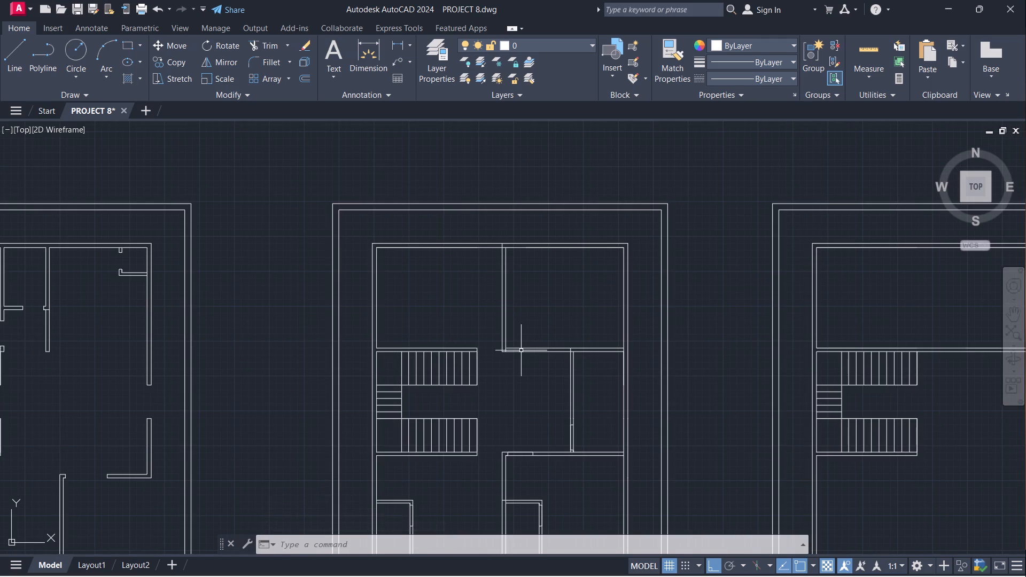
pyautogui.scroll(-2, 531, 344)
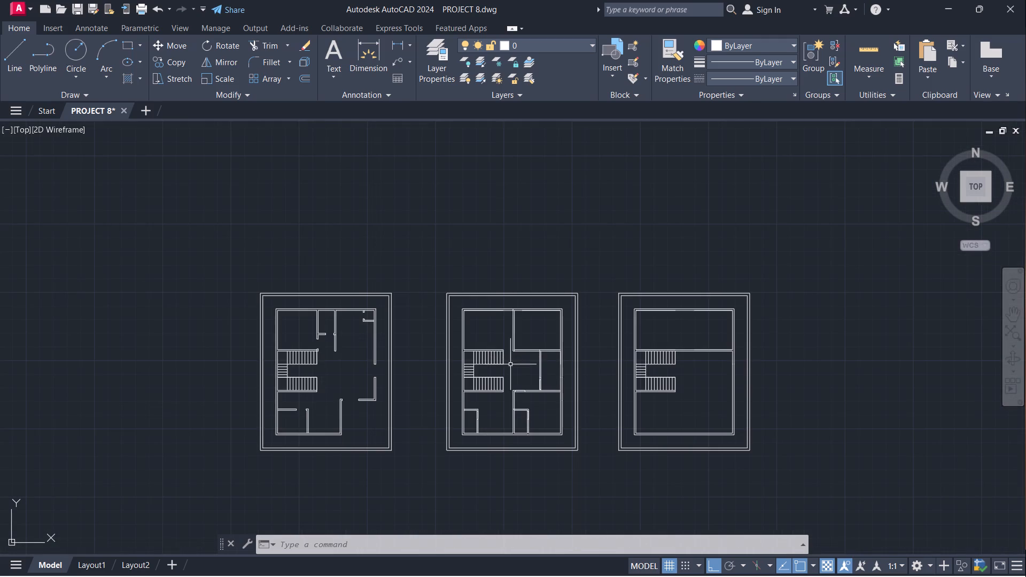
pyautogui.scroll(2, 509, 365)
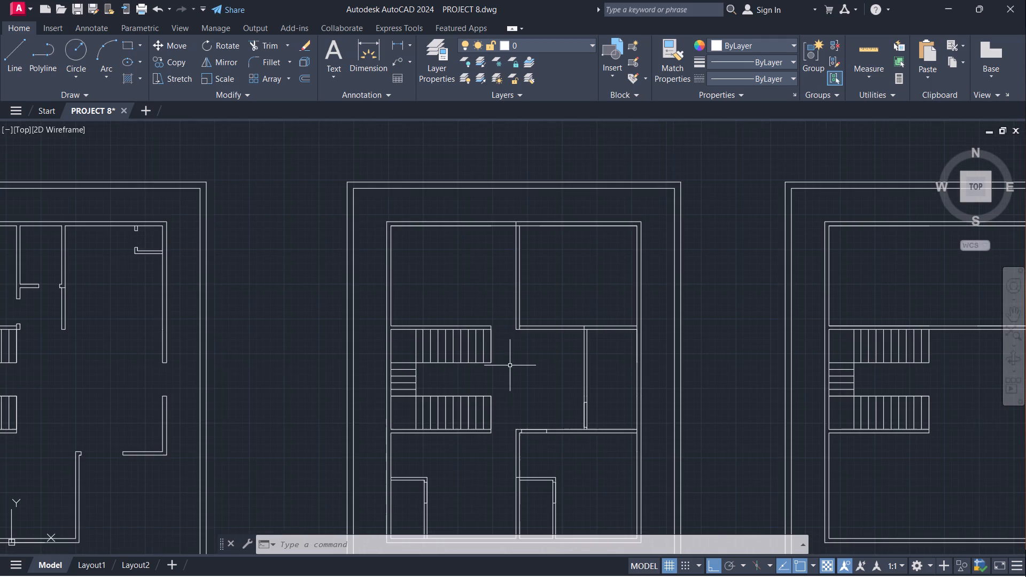
pyautogui.scroll(-1, 516, 361)
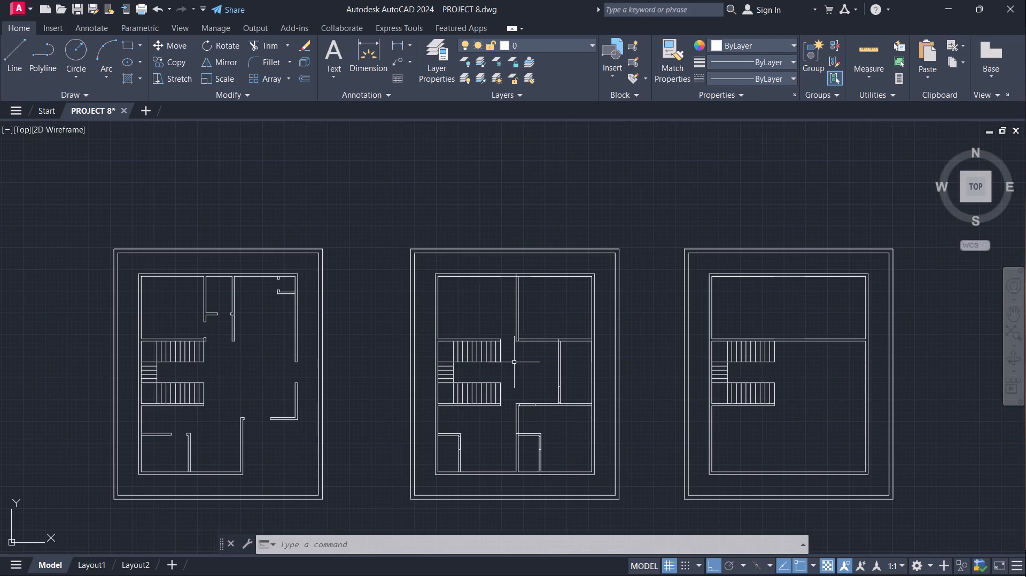
pyautogui.scroll(2, 513, 363)
pyautogui.scroll(-1, 513, 363)
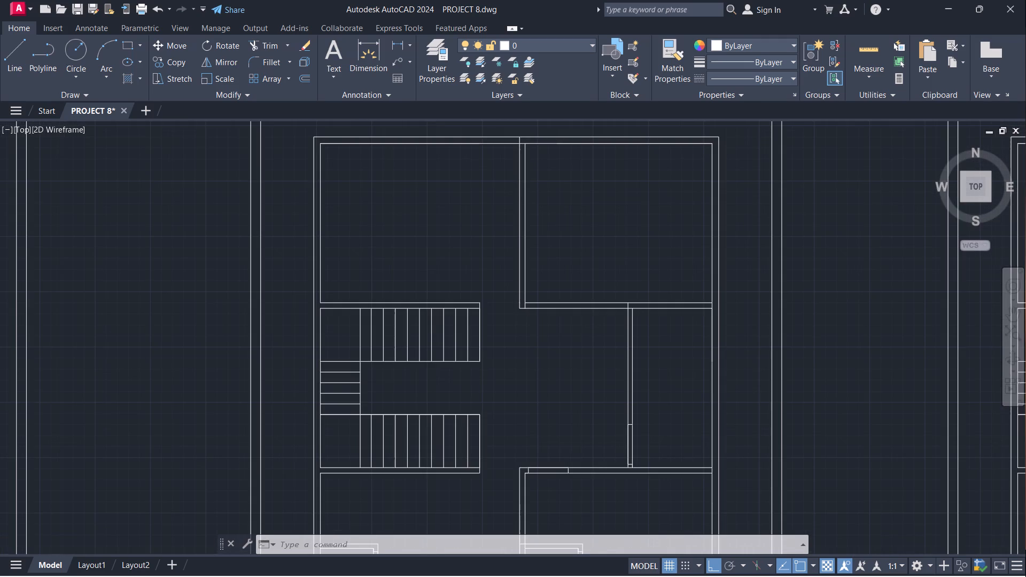
pyautogui.scroll(1, 513, 363)
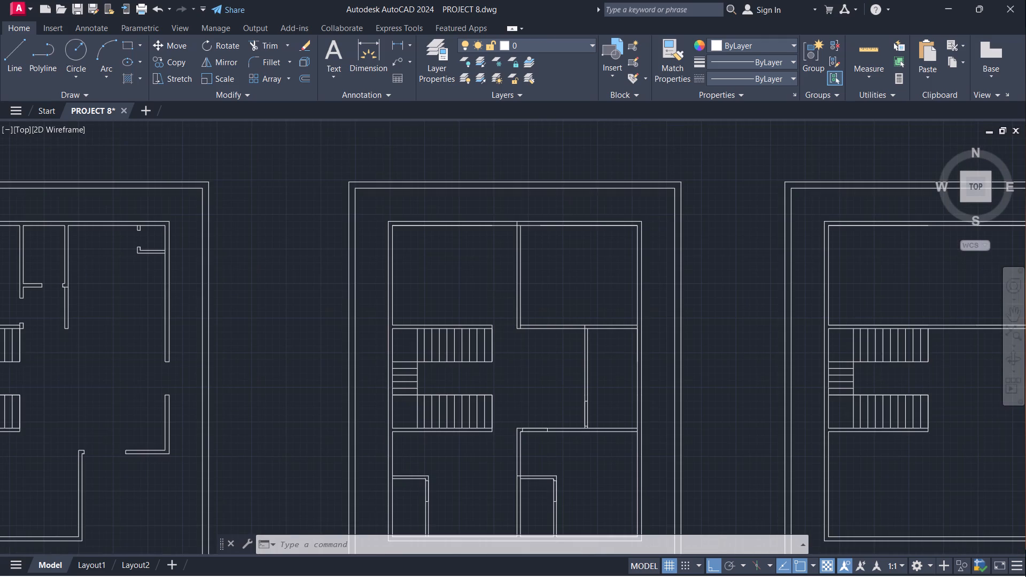
pyautogui.scroll(-1, 513, 363)
pyautogui.scroll(1, 513, 363)
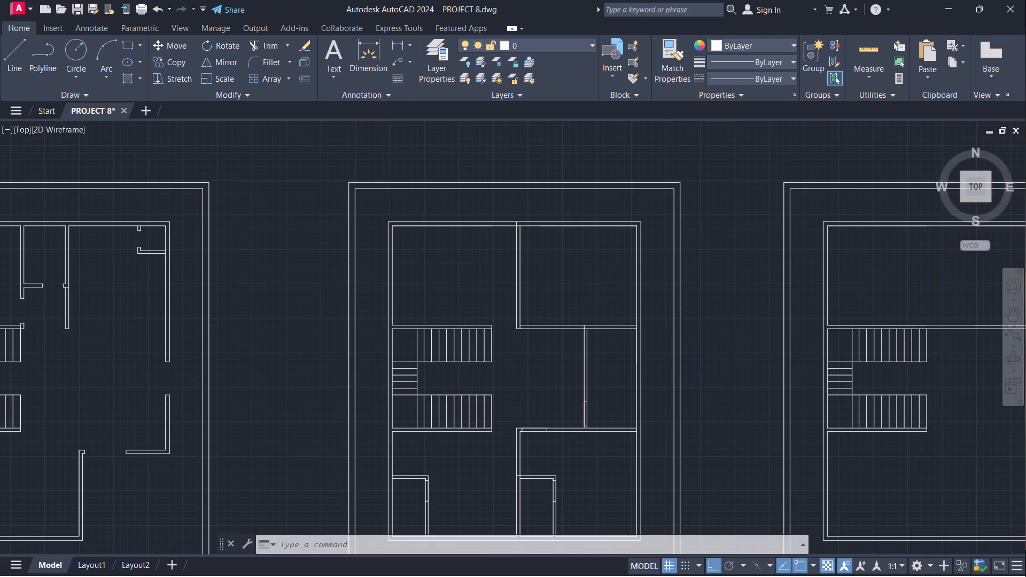
pyautogui.scroll(-1, 513, 363)
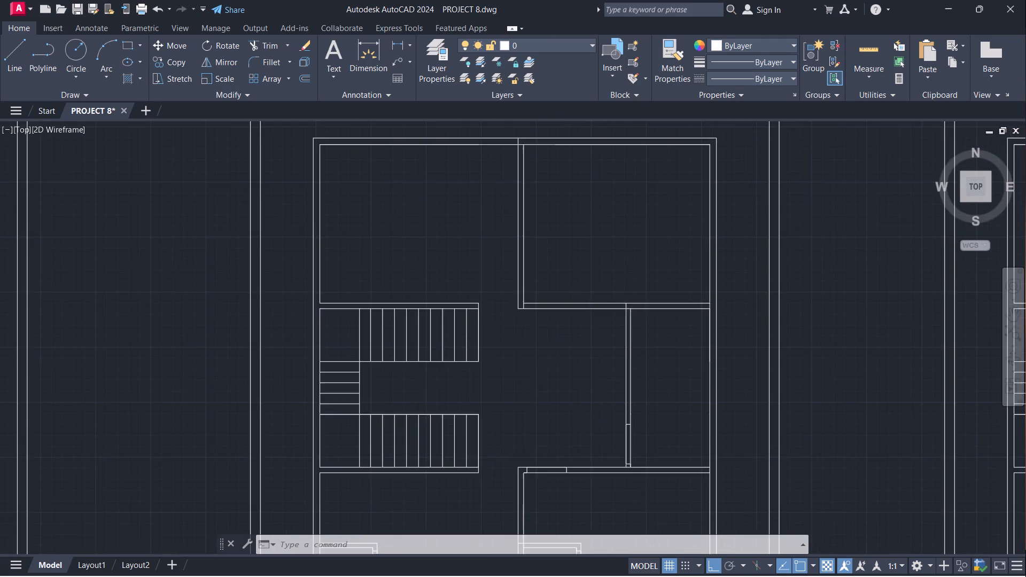
pyautogui.scroll(1, 514, 363)
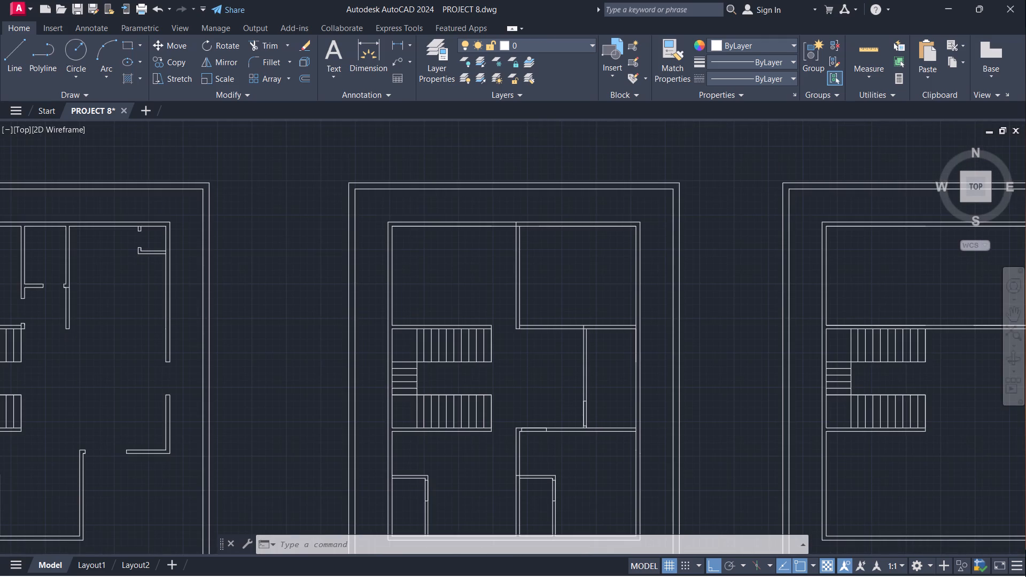
pyautogui.scroll(-1, 531, 350)
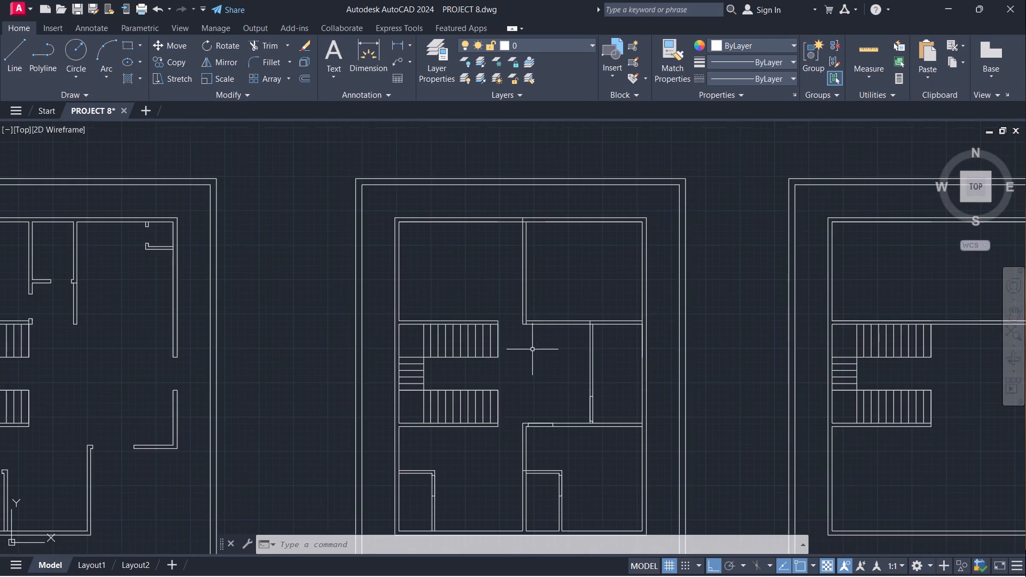
pyautogui.scroll(-2, 555, 333)
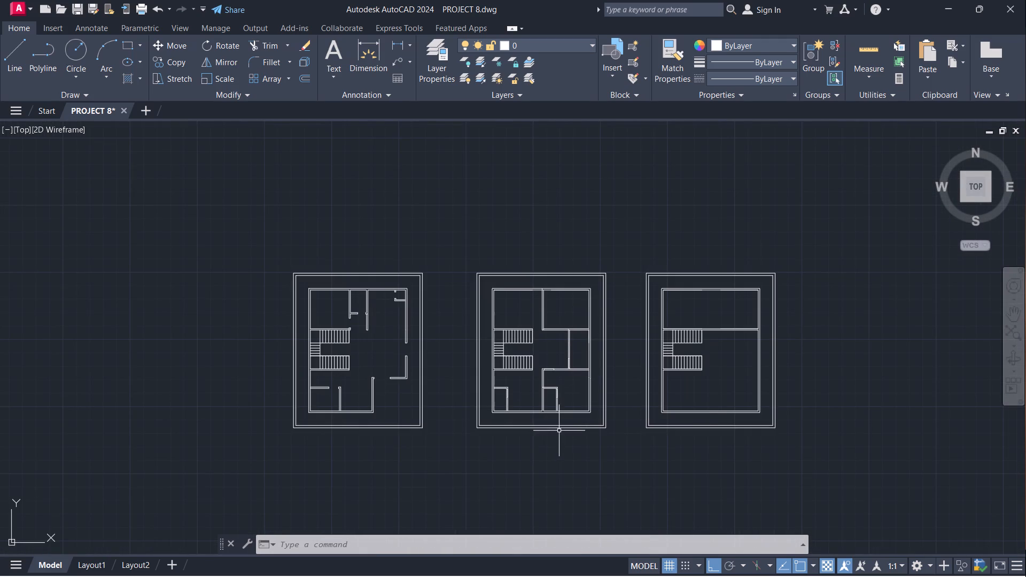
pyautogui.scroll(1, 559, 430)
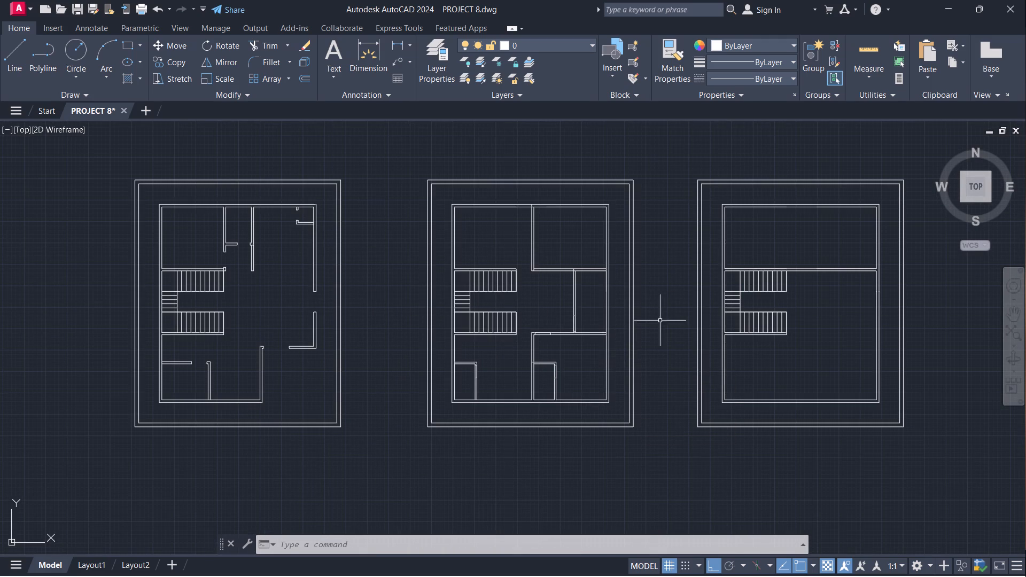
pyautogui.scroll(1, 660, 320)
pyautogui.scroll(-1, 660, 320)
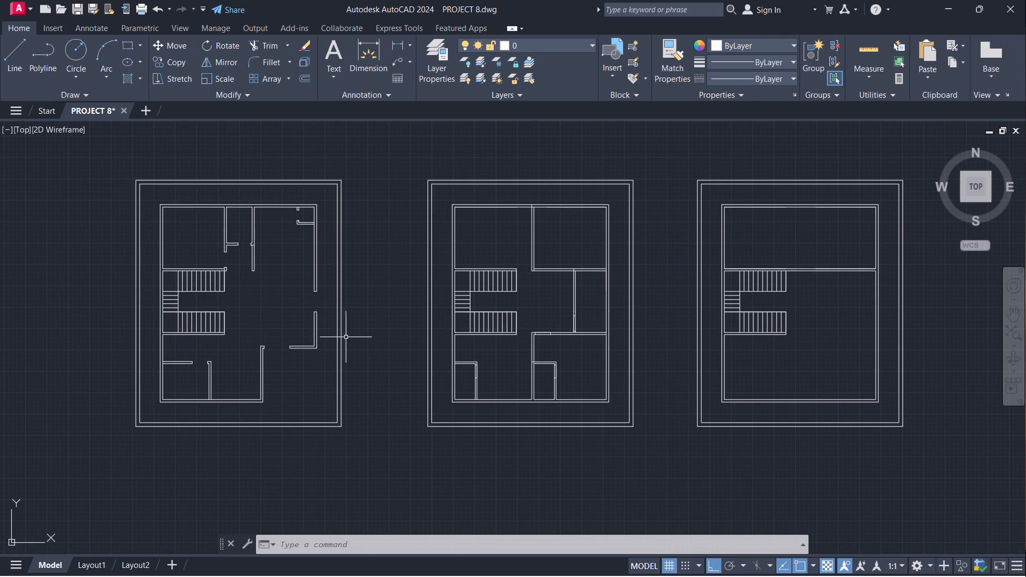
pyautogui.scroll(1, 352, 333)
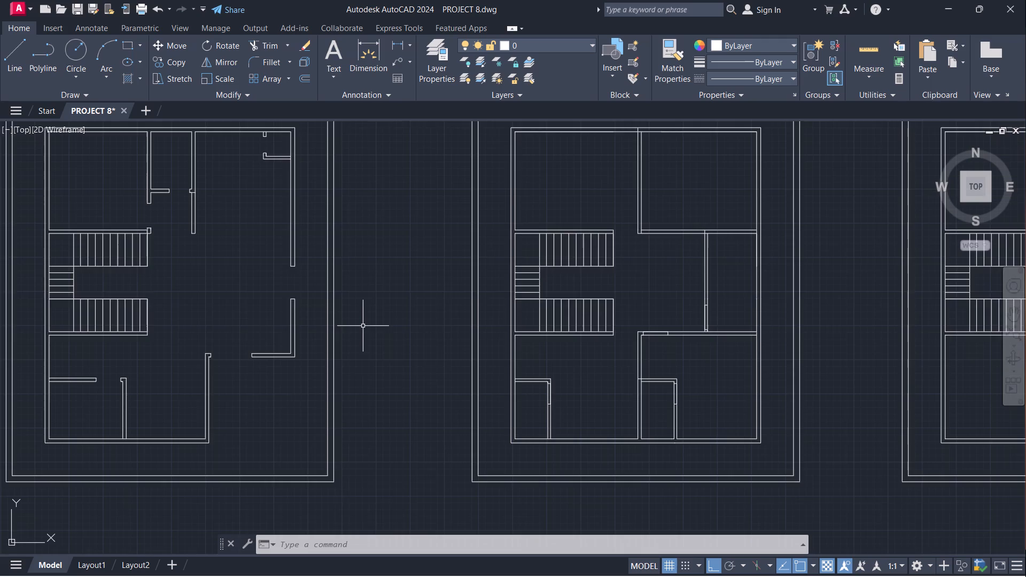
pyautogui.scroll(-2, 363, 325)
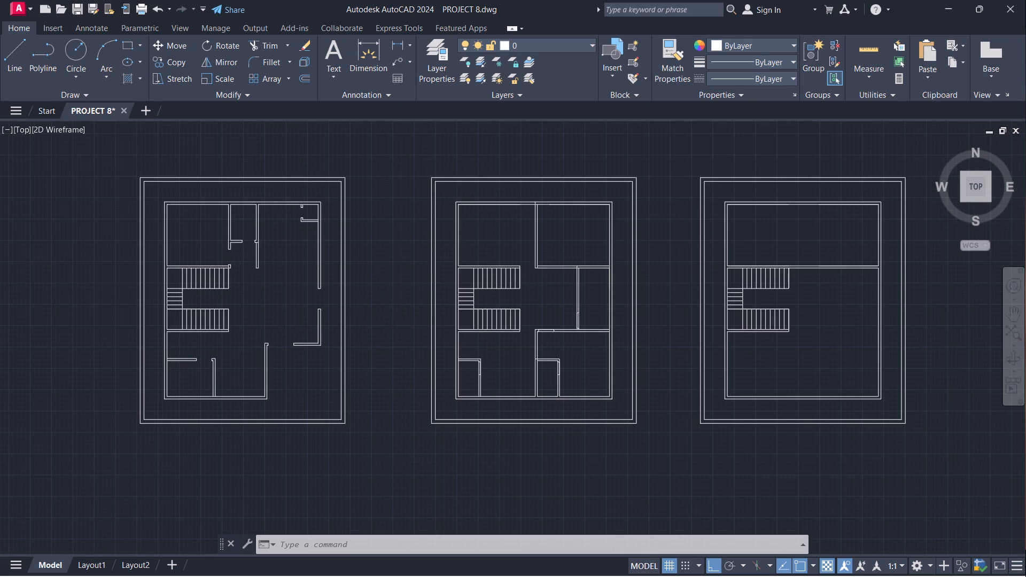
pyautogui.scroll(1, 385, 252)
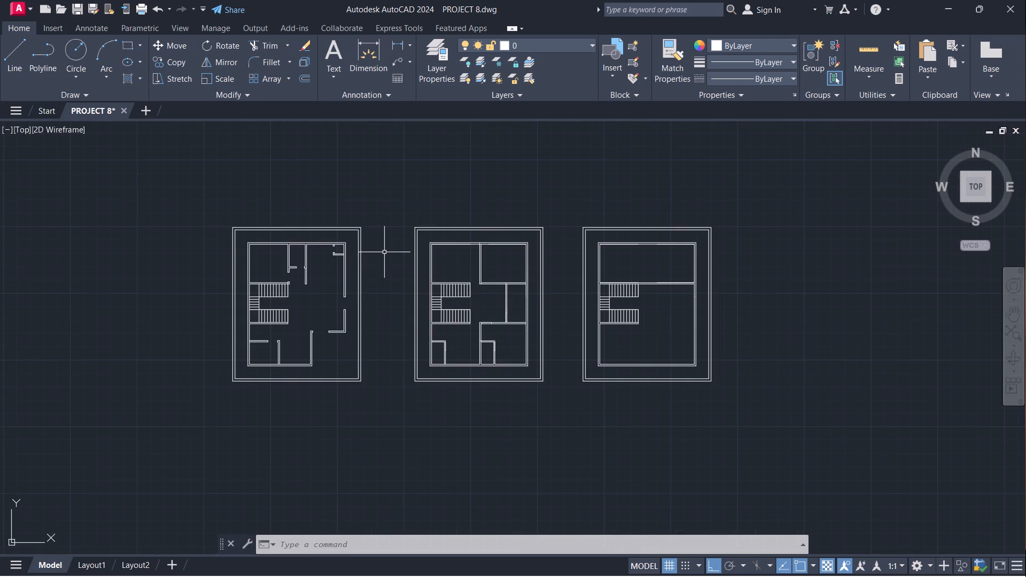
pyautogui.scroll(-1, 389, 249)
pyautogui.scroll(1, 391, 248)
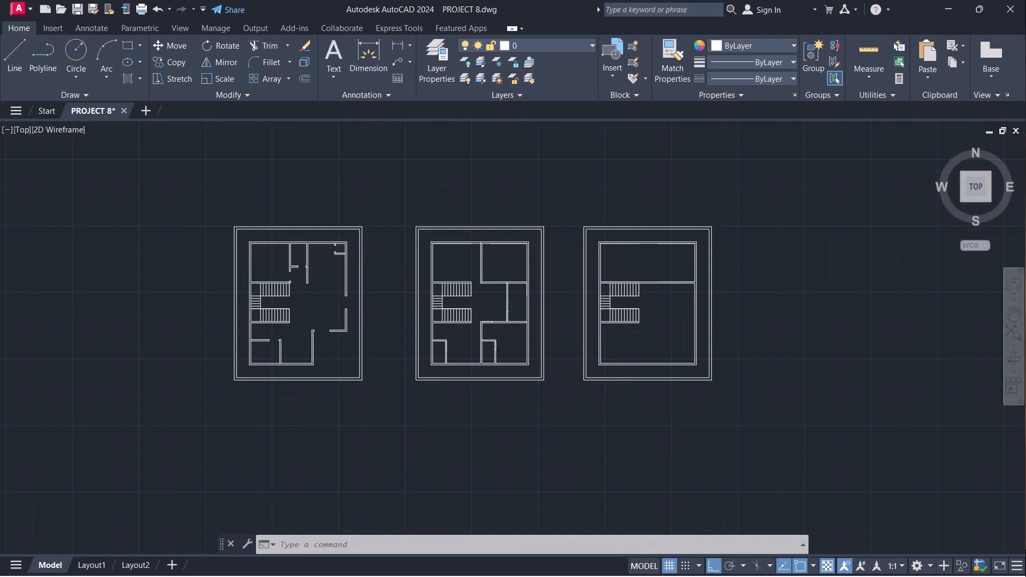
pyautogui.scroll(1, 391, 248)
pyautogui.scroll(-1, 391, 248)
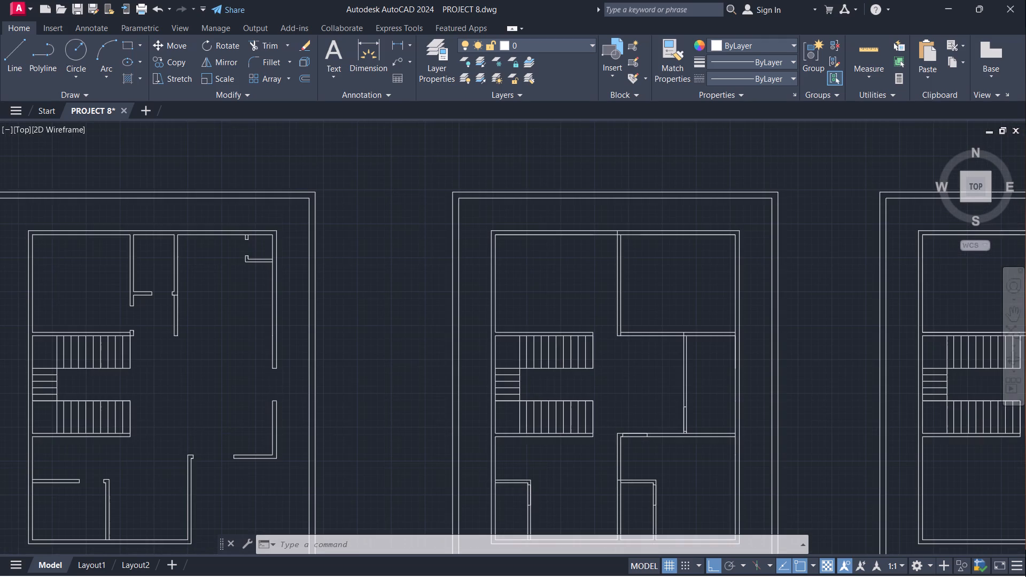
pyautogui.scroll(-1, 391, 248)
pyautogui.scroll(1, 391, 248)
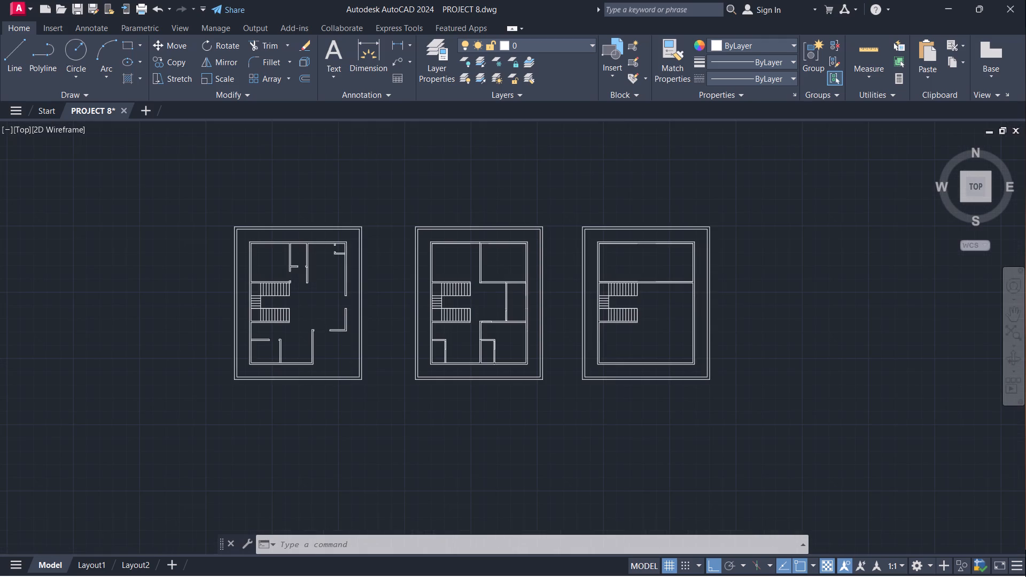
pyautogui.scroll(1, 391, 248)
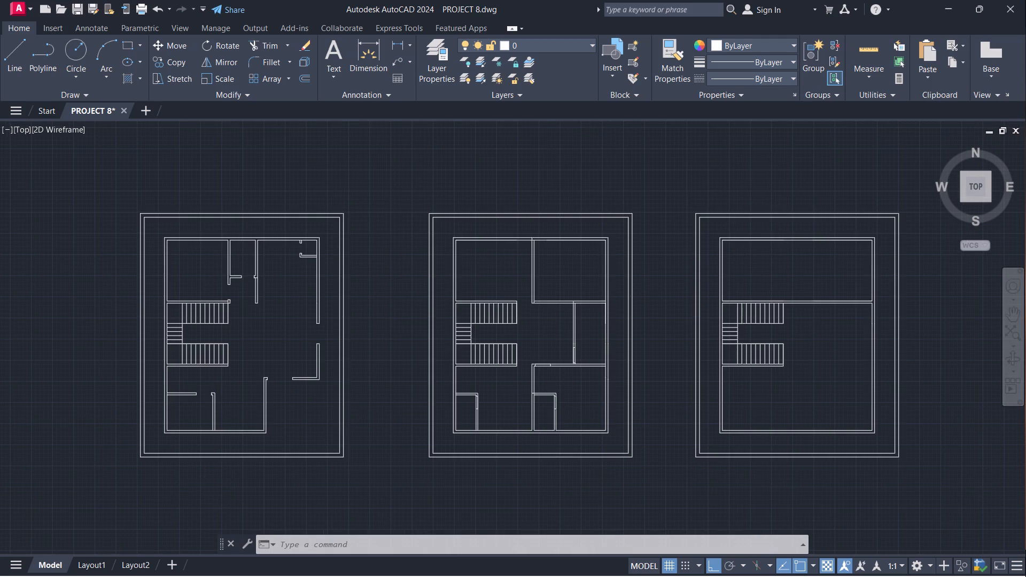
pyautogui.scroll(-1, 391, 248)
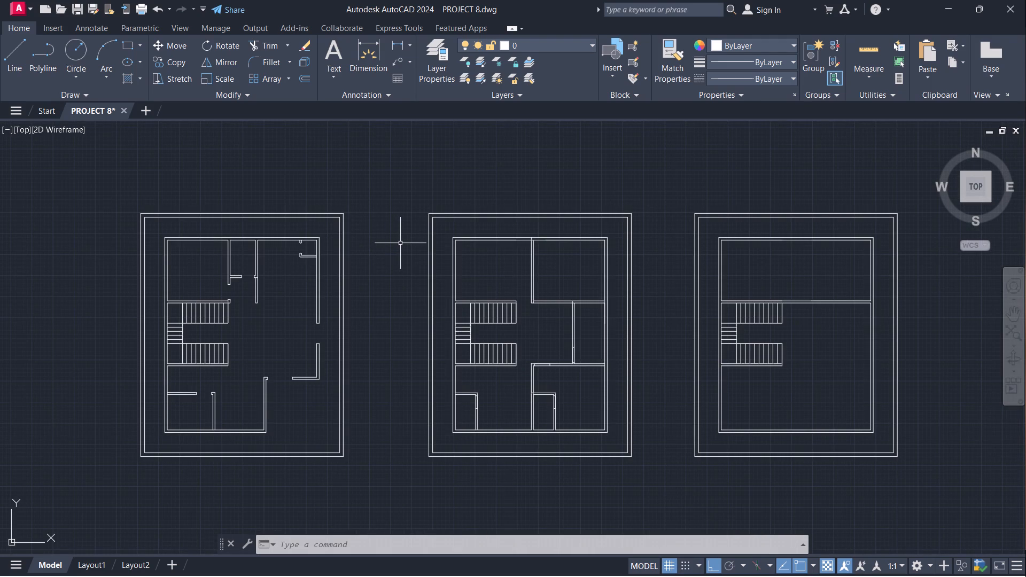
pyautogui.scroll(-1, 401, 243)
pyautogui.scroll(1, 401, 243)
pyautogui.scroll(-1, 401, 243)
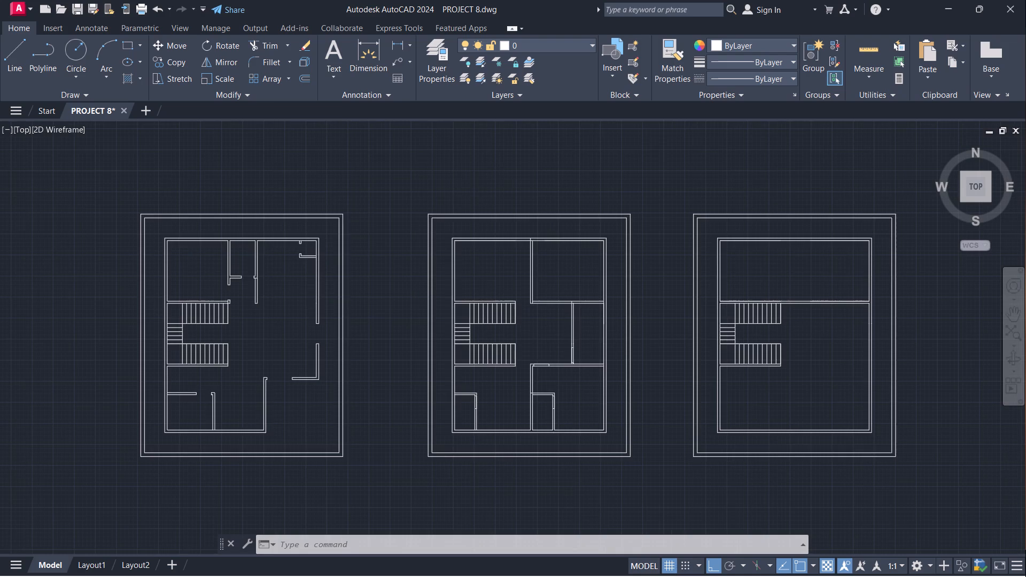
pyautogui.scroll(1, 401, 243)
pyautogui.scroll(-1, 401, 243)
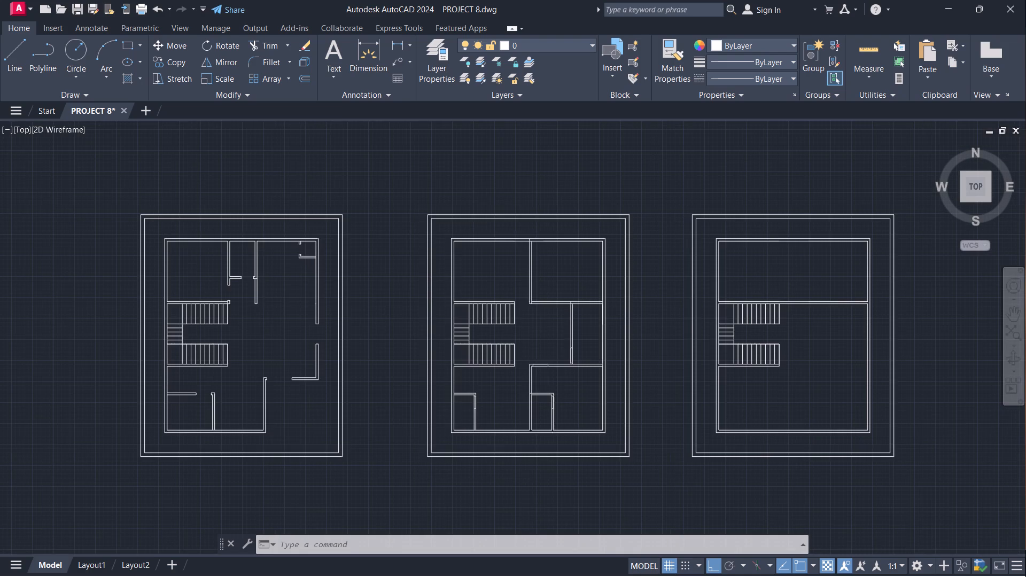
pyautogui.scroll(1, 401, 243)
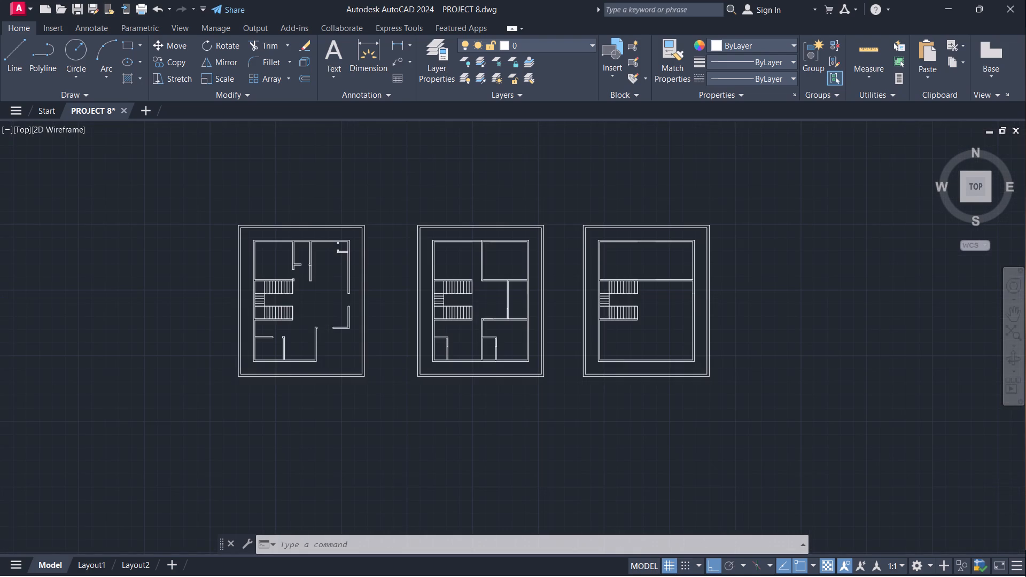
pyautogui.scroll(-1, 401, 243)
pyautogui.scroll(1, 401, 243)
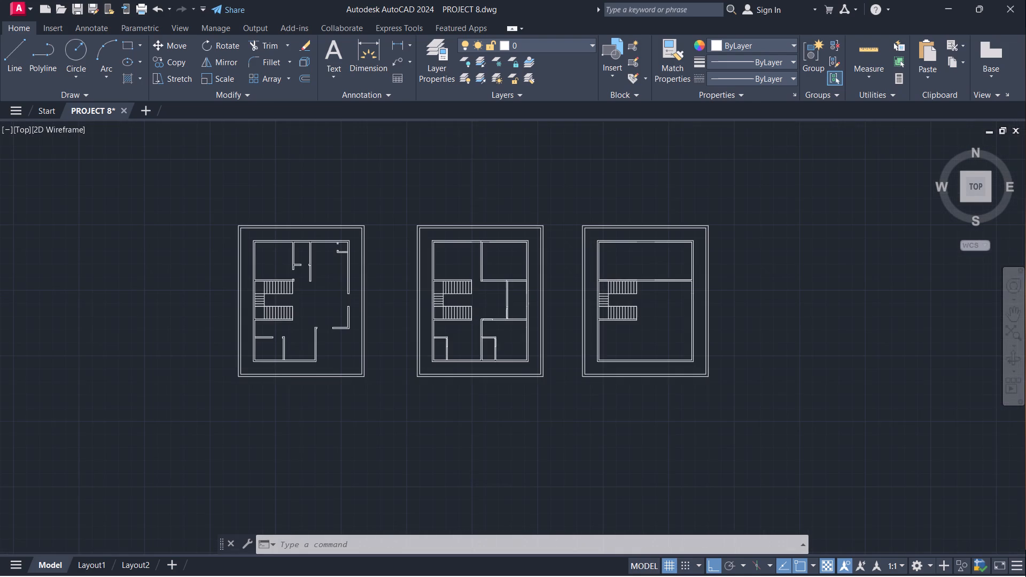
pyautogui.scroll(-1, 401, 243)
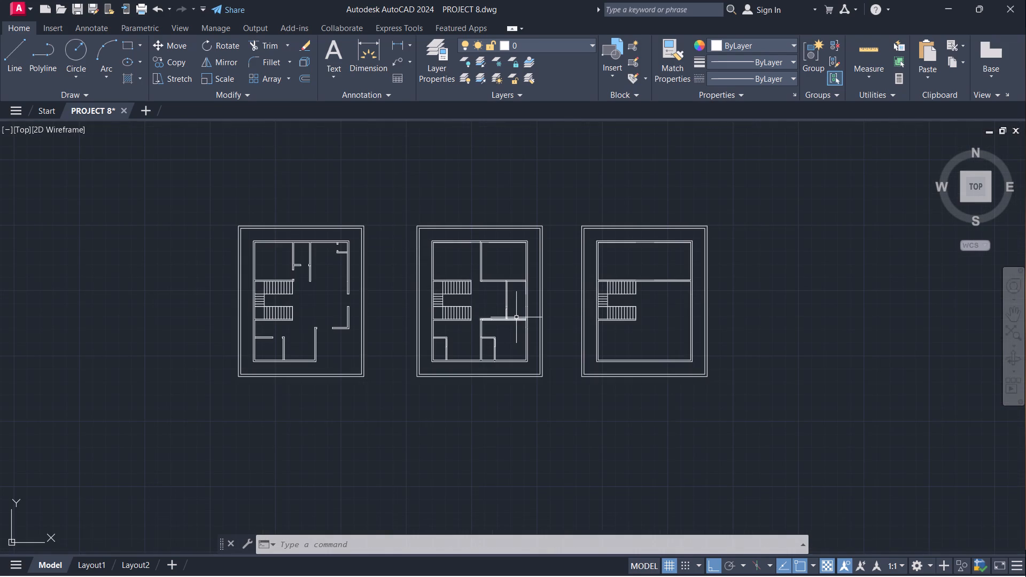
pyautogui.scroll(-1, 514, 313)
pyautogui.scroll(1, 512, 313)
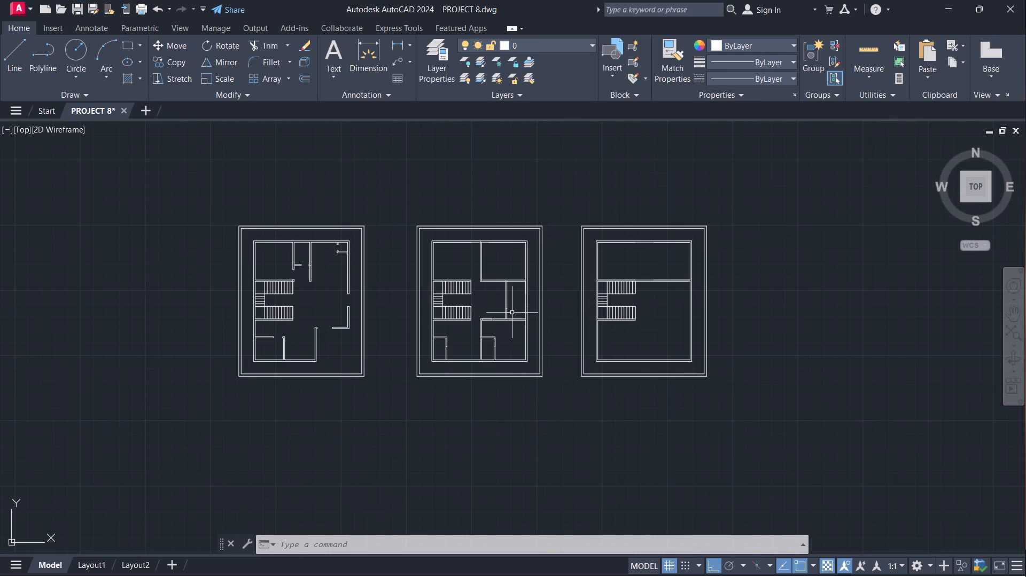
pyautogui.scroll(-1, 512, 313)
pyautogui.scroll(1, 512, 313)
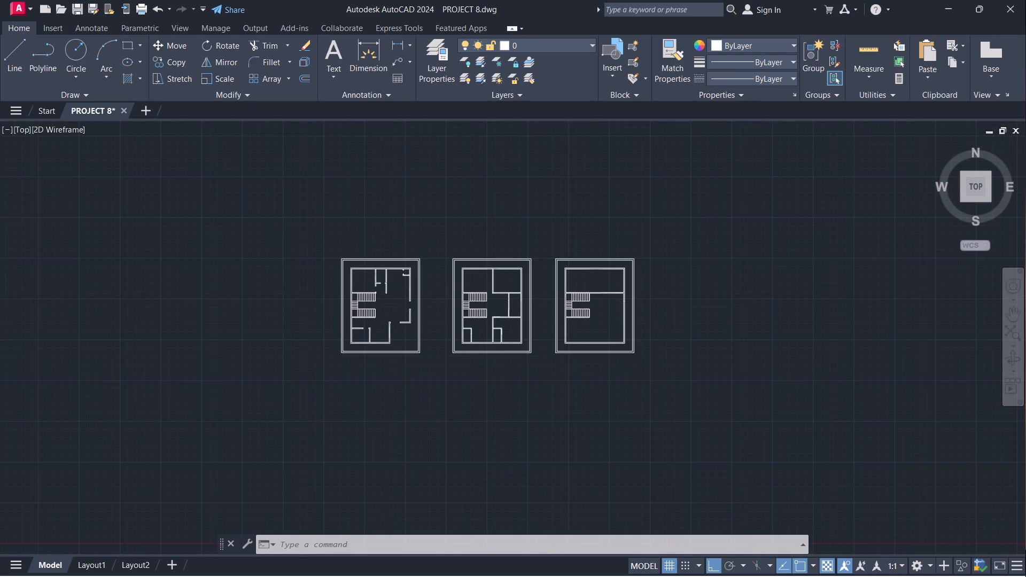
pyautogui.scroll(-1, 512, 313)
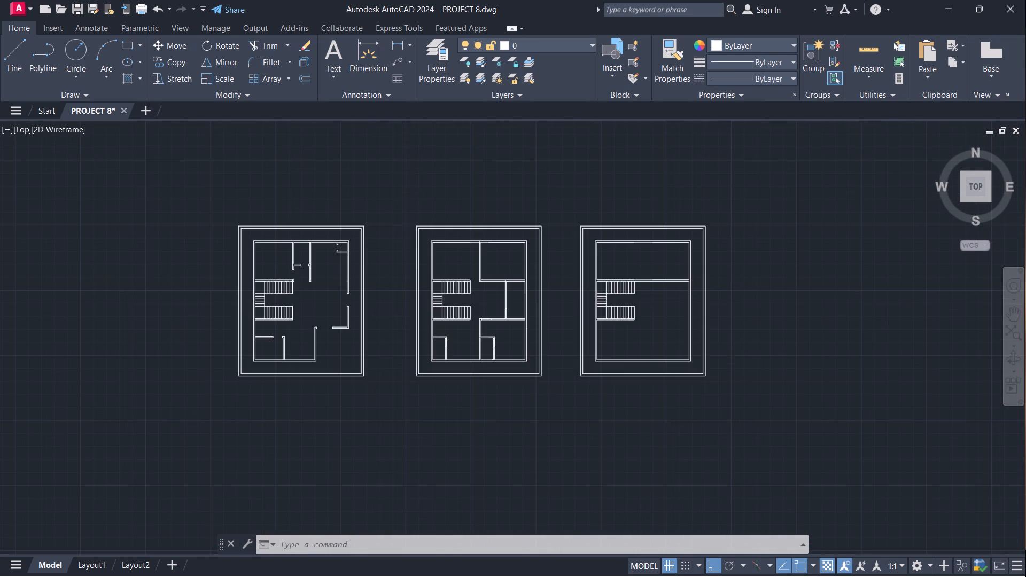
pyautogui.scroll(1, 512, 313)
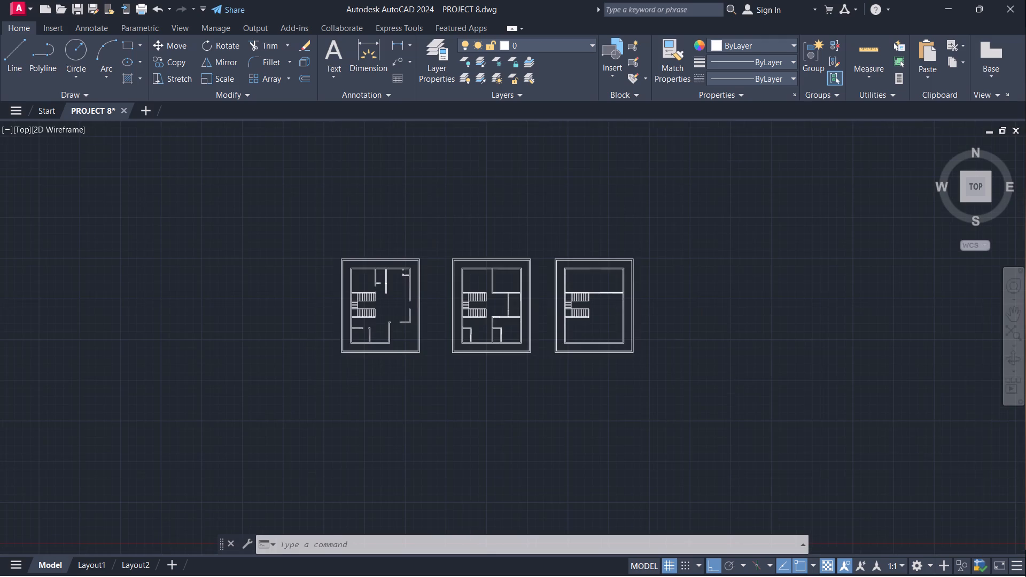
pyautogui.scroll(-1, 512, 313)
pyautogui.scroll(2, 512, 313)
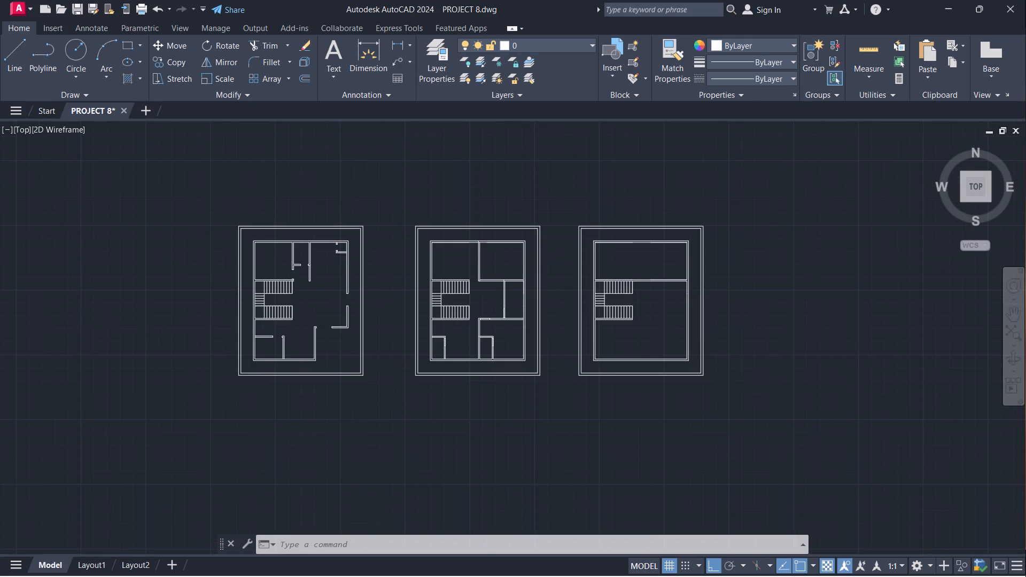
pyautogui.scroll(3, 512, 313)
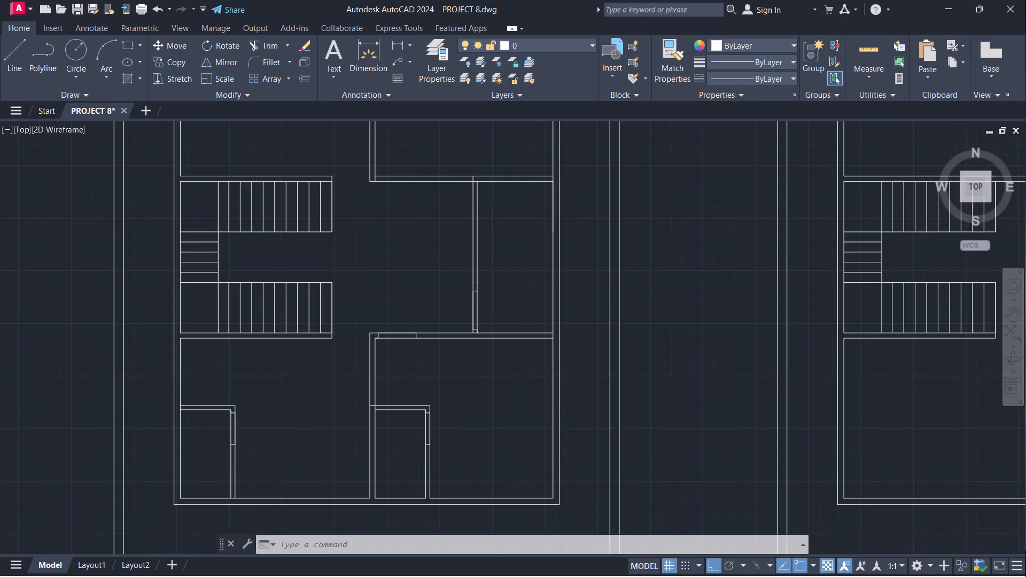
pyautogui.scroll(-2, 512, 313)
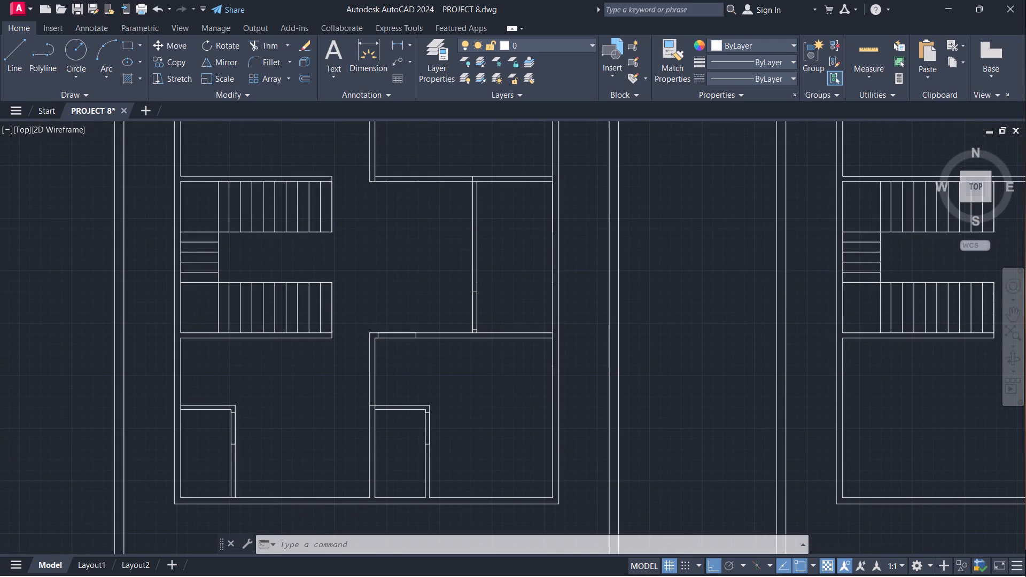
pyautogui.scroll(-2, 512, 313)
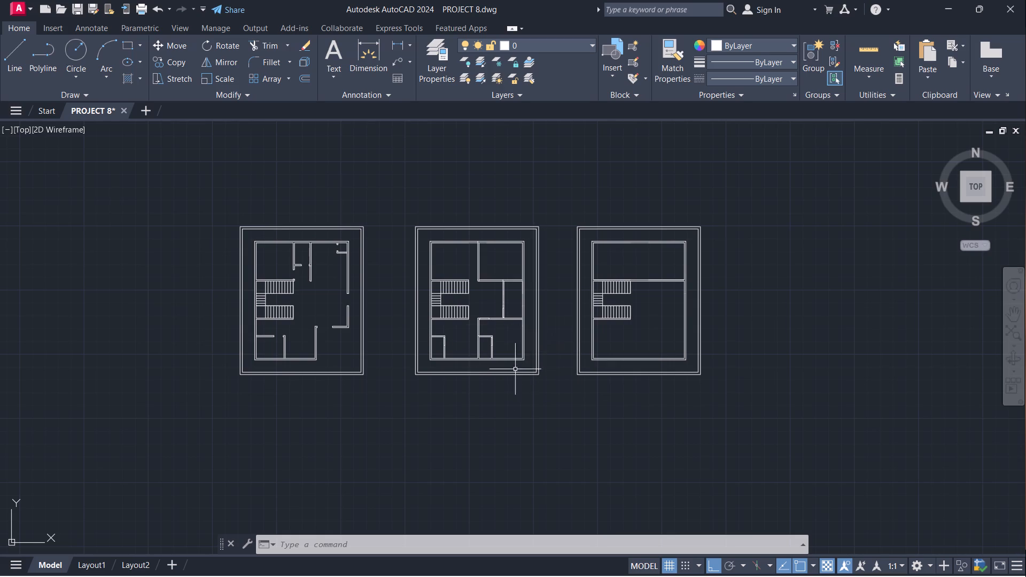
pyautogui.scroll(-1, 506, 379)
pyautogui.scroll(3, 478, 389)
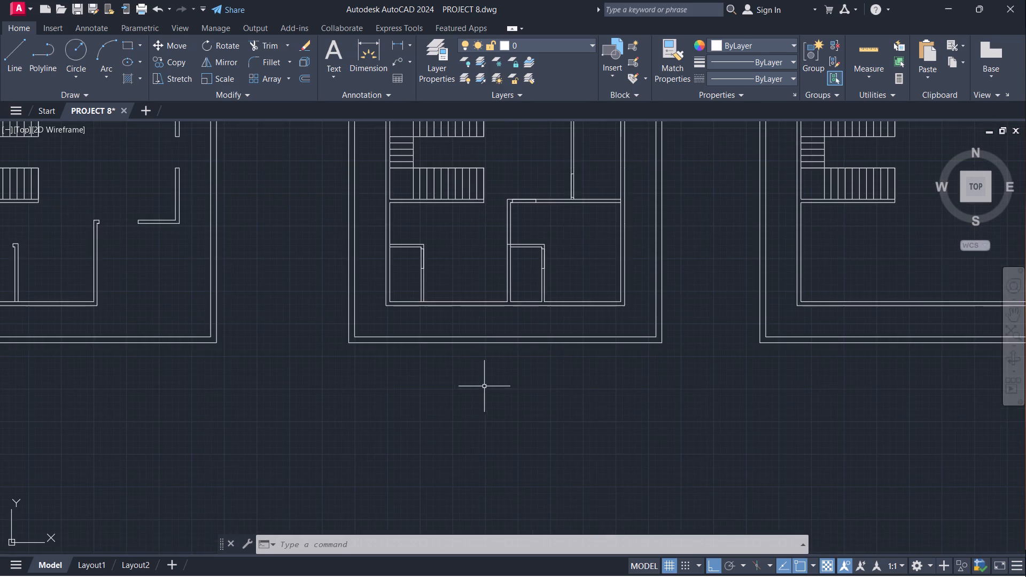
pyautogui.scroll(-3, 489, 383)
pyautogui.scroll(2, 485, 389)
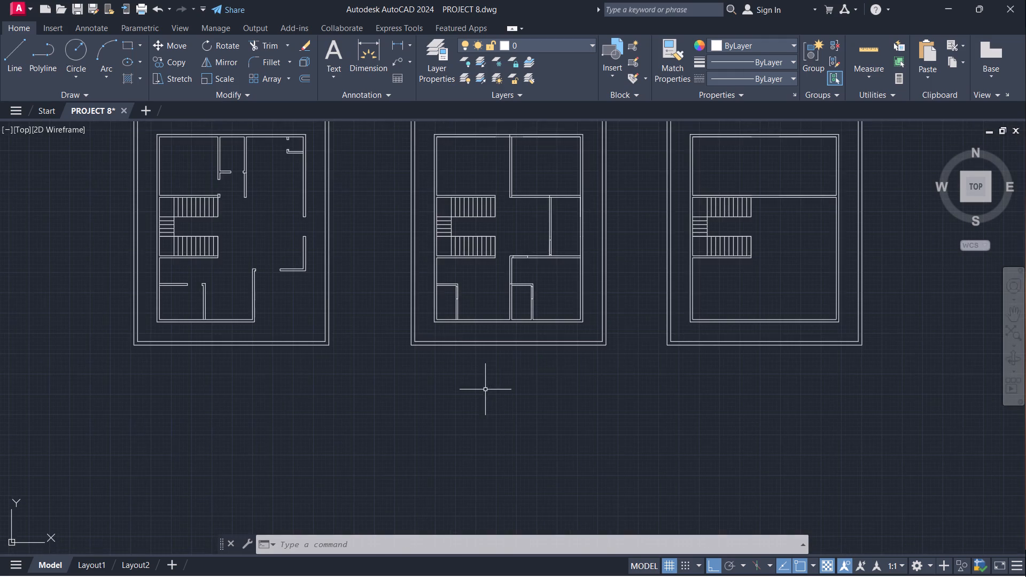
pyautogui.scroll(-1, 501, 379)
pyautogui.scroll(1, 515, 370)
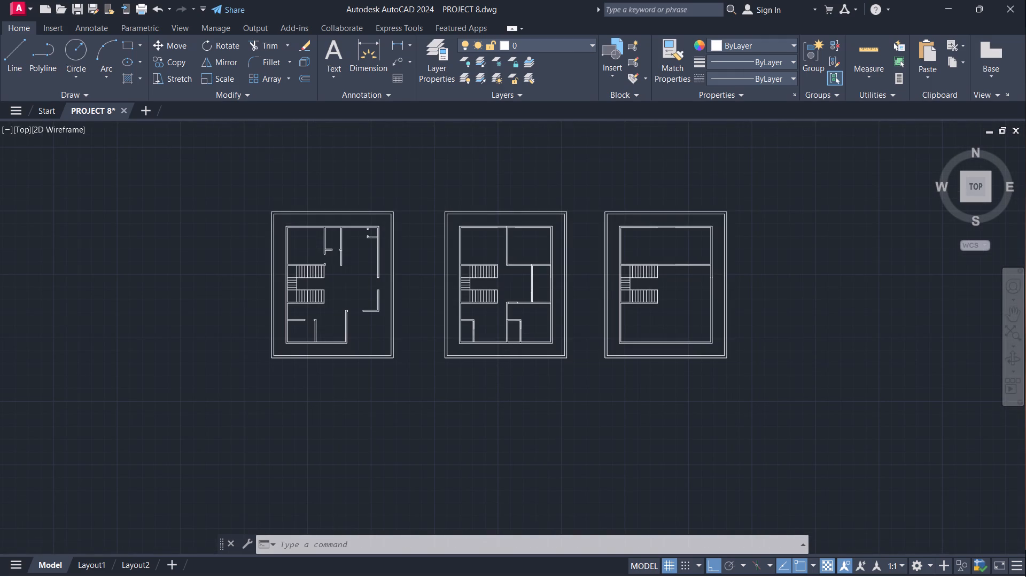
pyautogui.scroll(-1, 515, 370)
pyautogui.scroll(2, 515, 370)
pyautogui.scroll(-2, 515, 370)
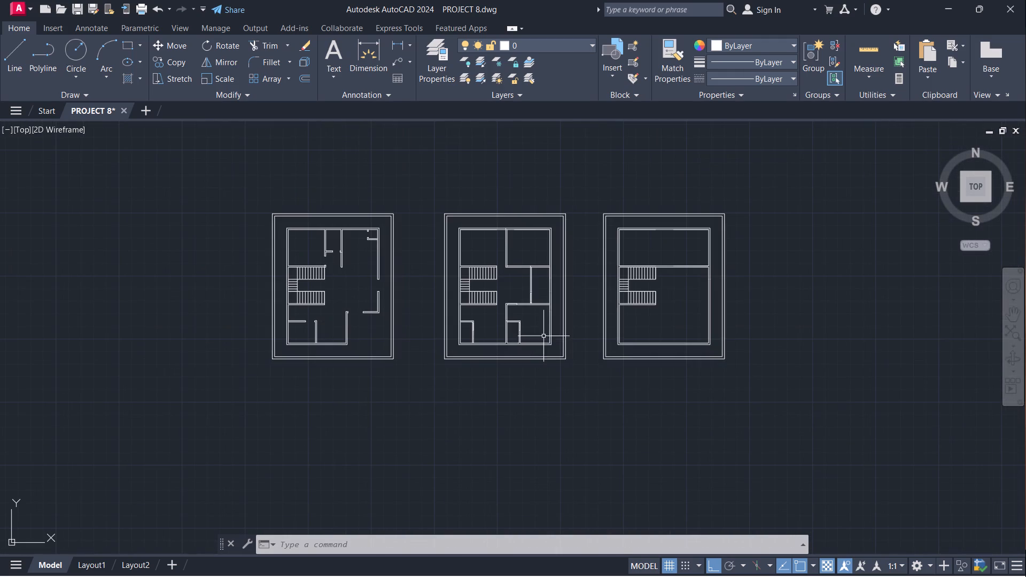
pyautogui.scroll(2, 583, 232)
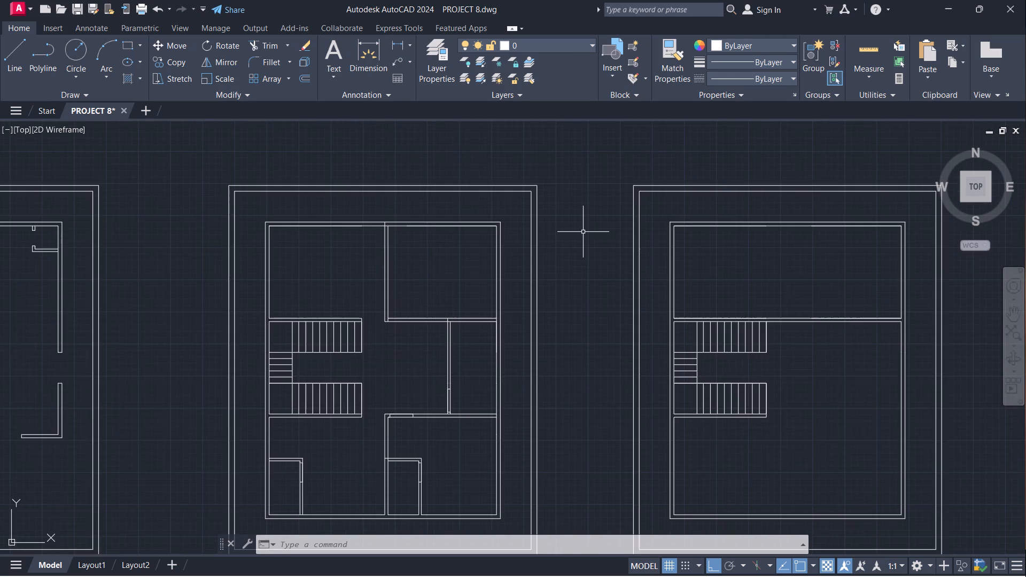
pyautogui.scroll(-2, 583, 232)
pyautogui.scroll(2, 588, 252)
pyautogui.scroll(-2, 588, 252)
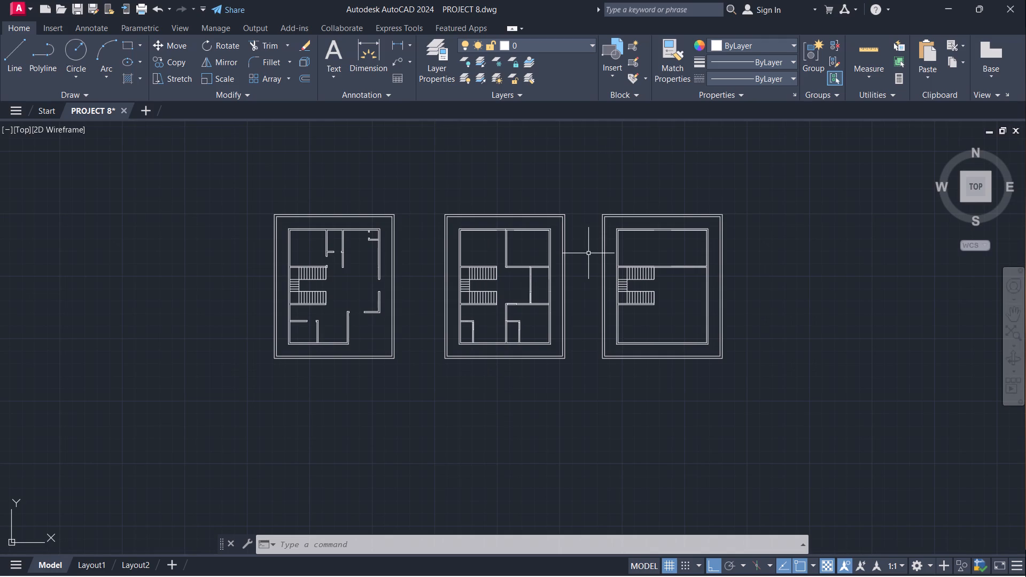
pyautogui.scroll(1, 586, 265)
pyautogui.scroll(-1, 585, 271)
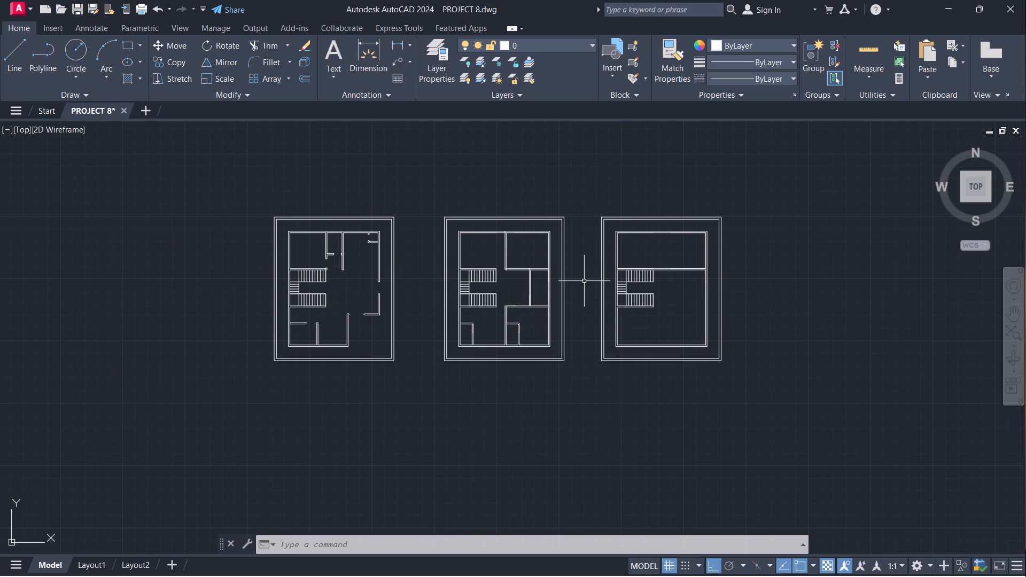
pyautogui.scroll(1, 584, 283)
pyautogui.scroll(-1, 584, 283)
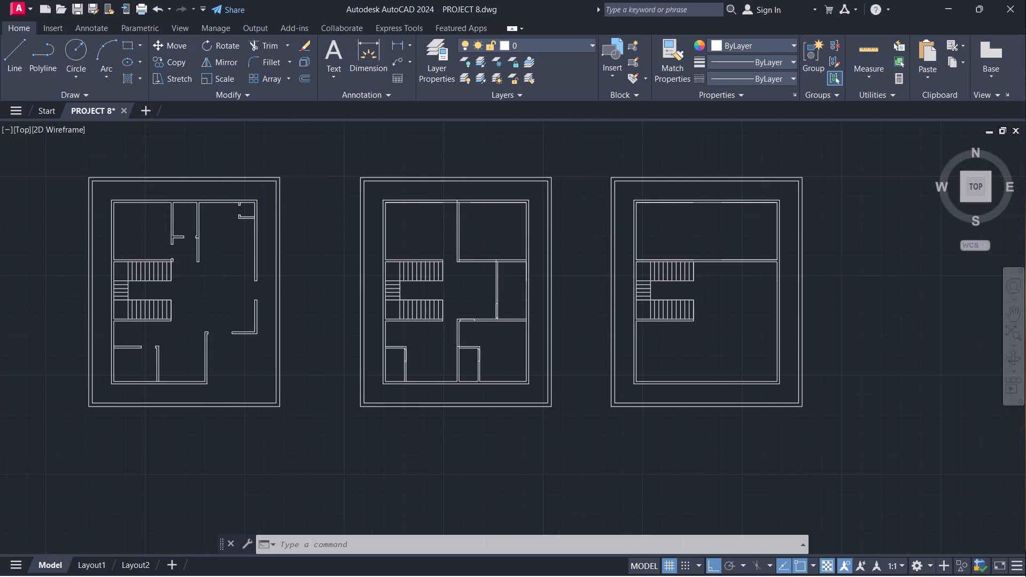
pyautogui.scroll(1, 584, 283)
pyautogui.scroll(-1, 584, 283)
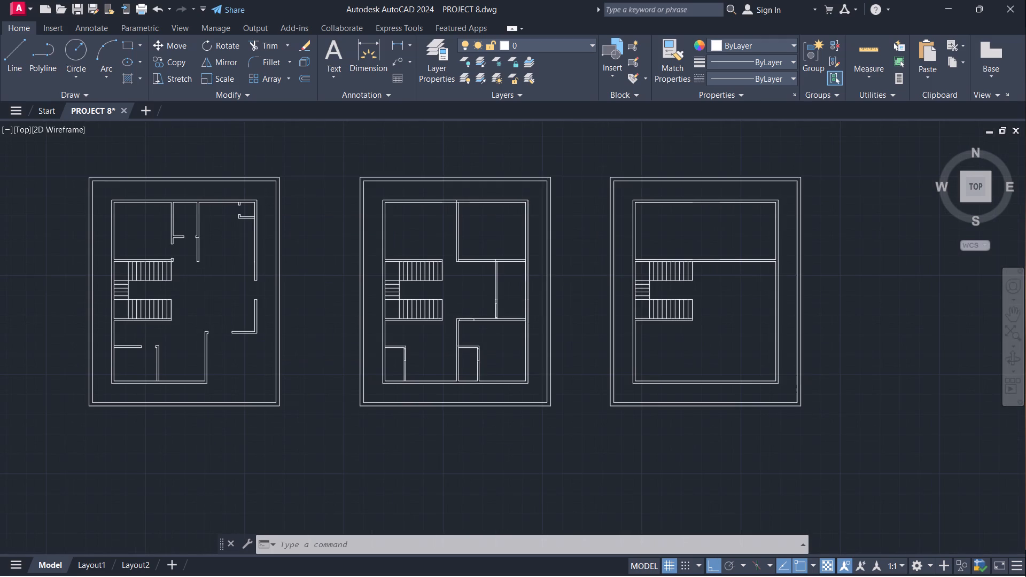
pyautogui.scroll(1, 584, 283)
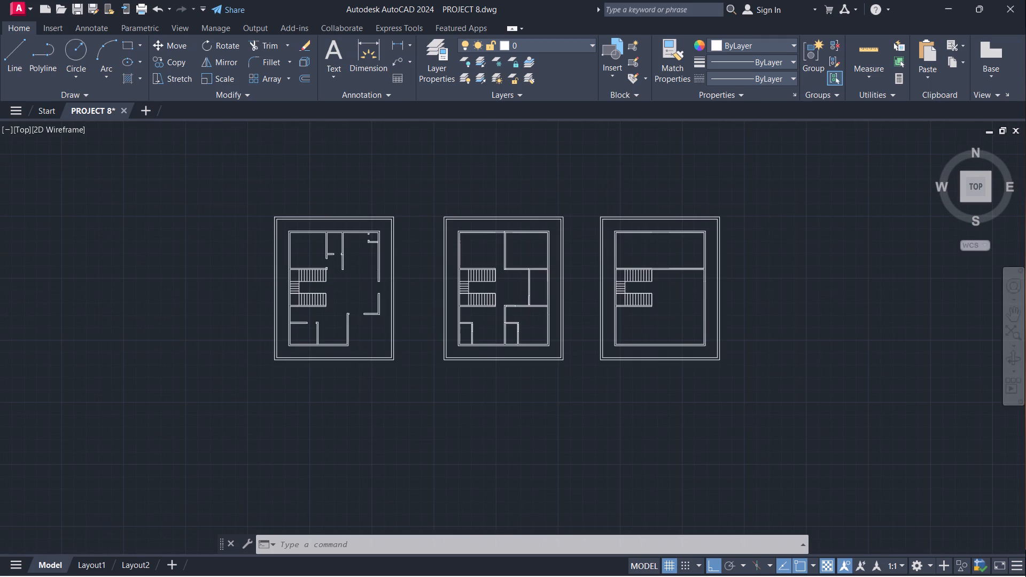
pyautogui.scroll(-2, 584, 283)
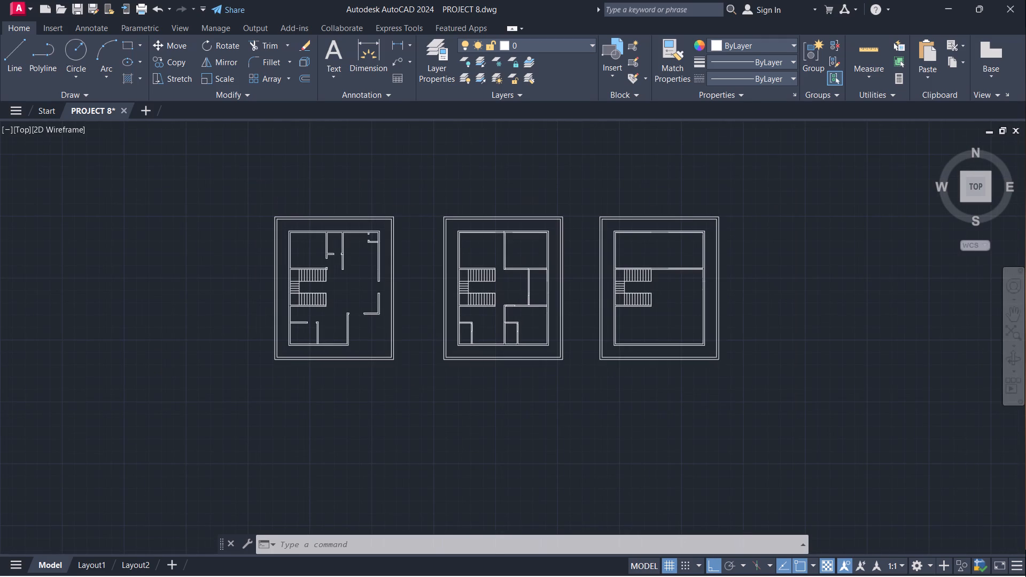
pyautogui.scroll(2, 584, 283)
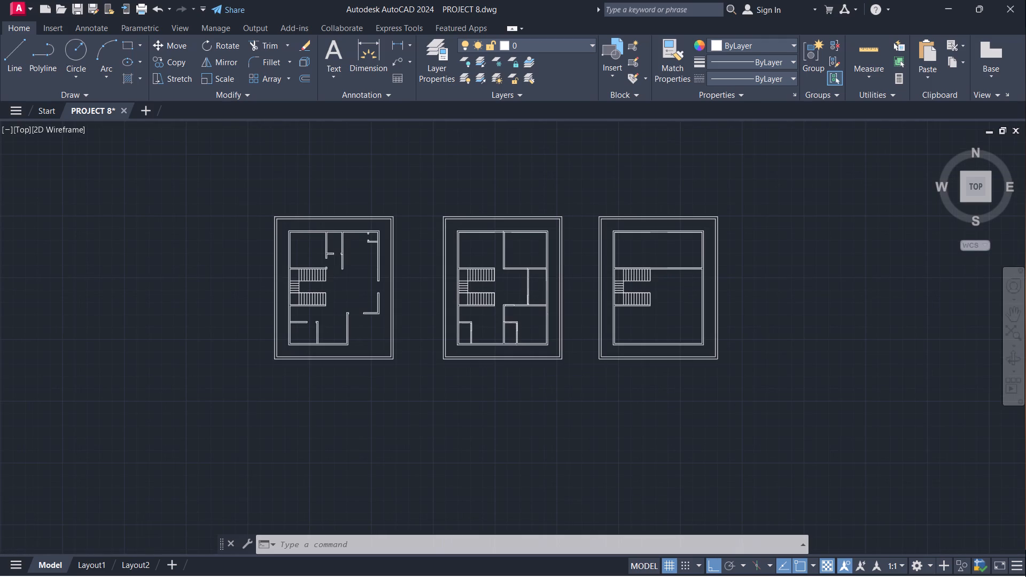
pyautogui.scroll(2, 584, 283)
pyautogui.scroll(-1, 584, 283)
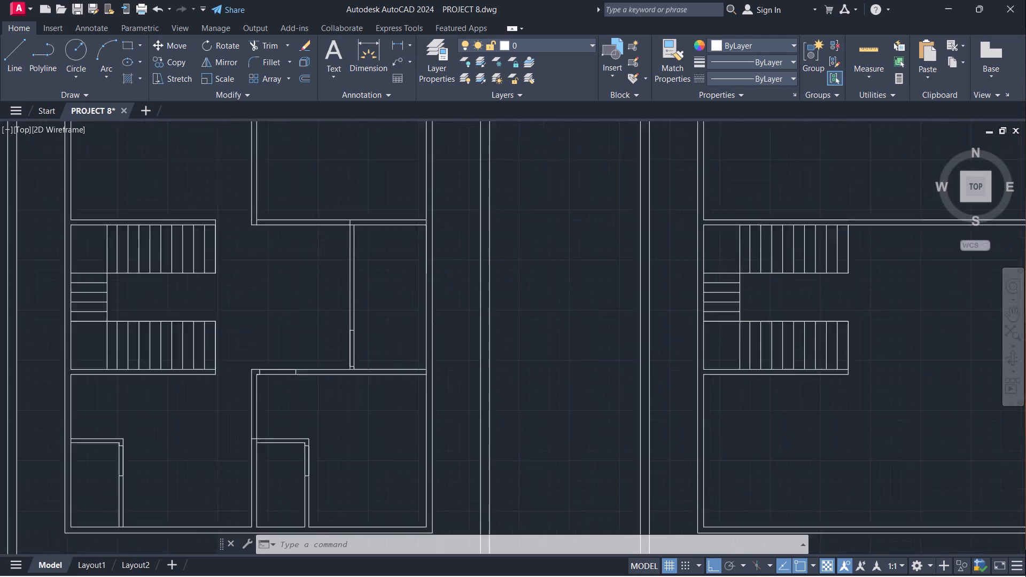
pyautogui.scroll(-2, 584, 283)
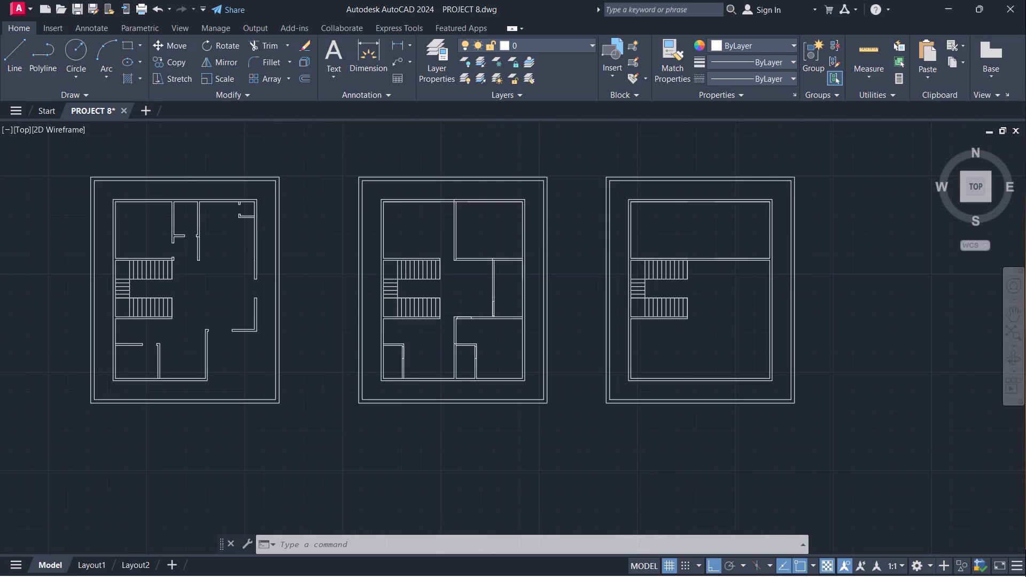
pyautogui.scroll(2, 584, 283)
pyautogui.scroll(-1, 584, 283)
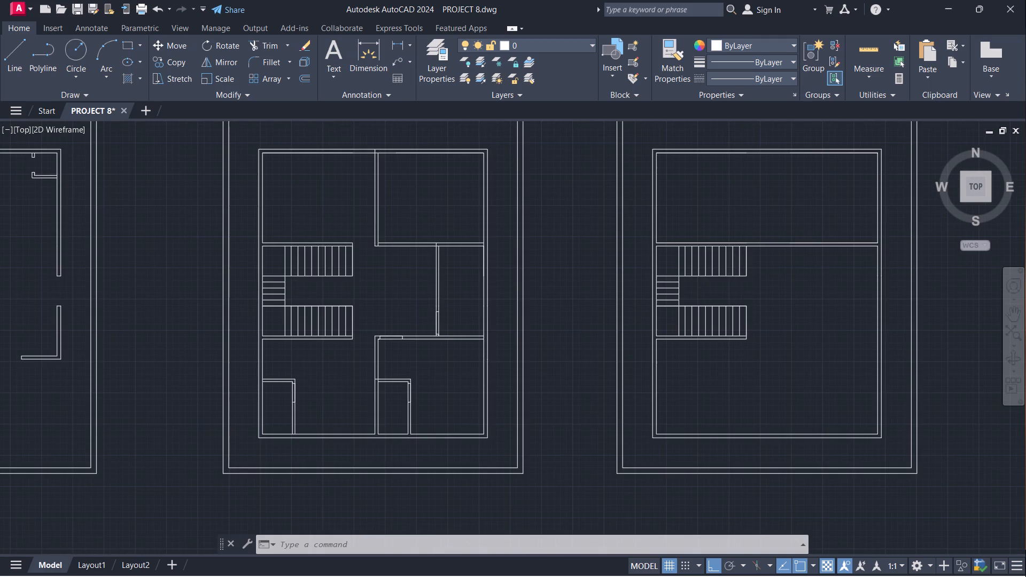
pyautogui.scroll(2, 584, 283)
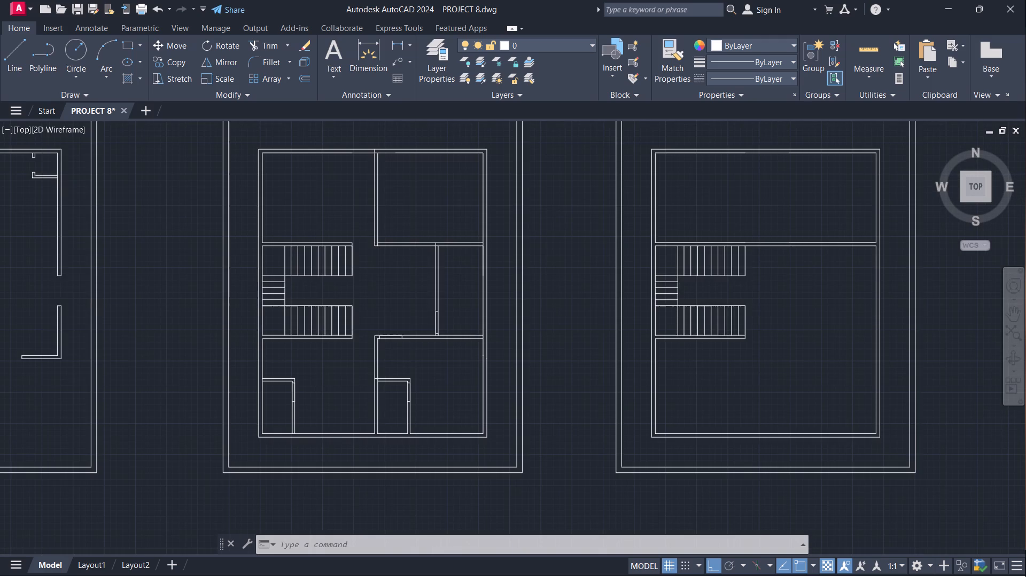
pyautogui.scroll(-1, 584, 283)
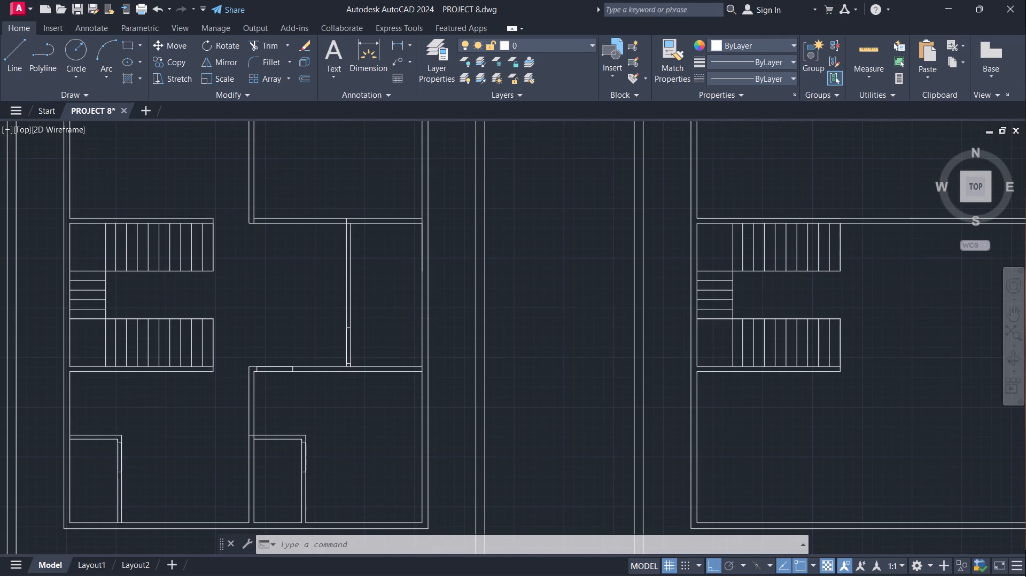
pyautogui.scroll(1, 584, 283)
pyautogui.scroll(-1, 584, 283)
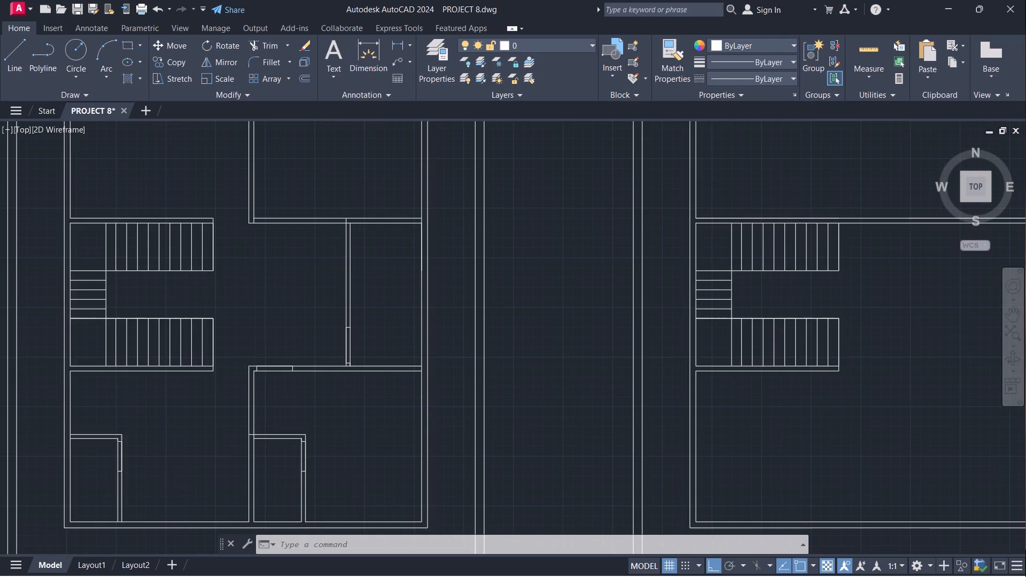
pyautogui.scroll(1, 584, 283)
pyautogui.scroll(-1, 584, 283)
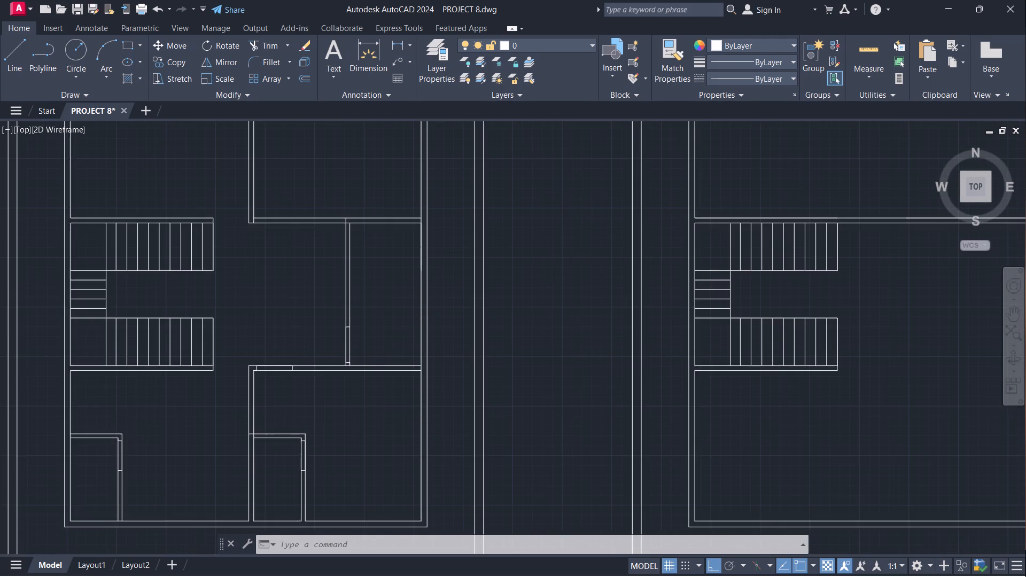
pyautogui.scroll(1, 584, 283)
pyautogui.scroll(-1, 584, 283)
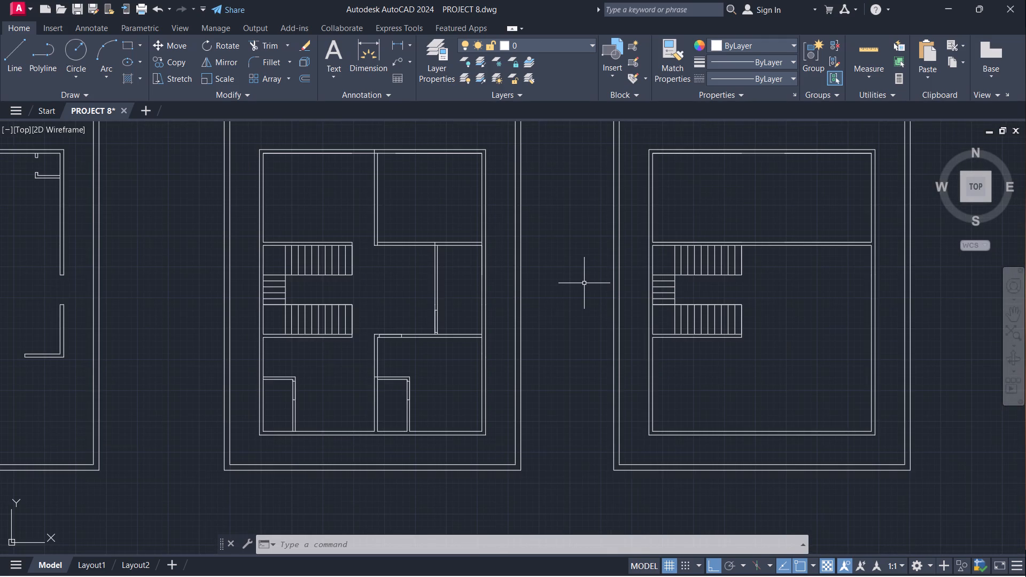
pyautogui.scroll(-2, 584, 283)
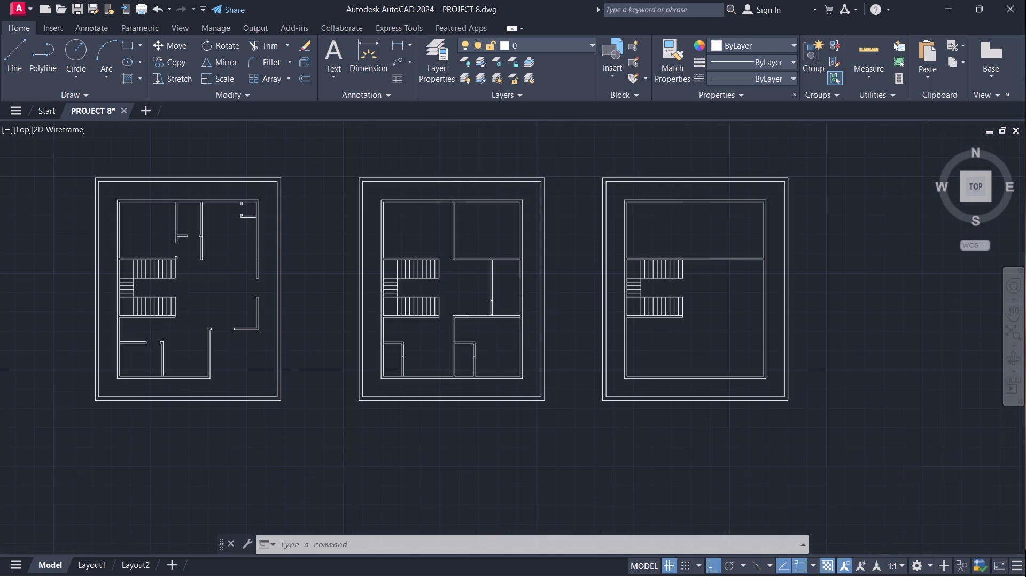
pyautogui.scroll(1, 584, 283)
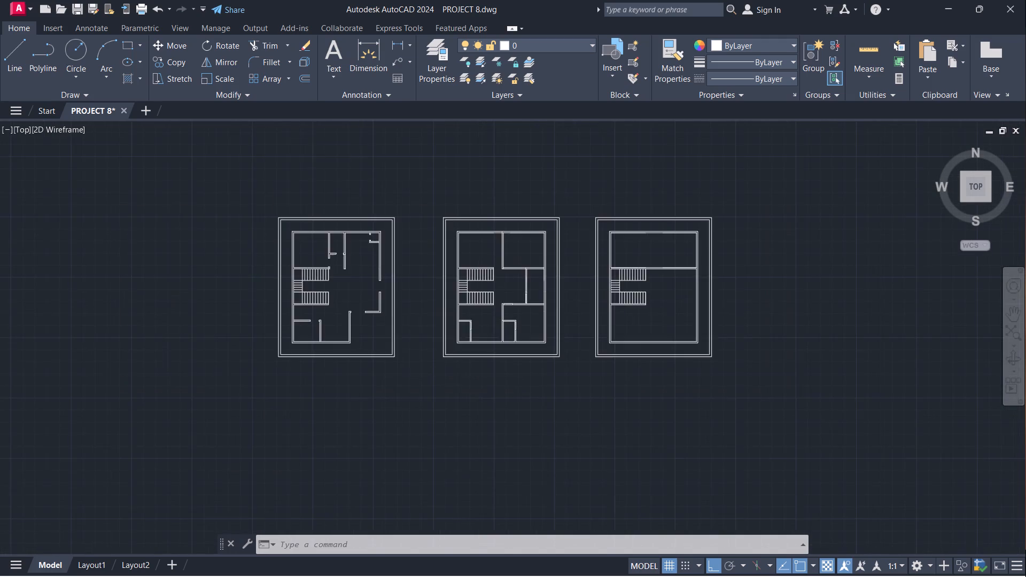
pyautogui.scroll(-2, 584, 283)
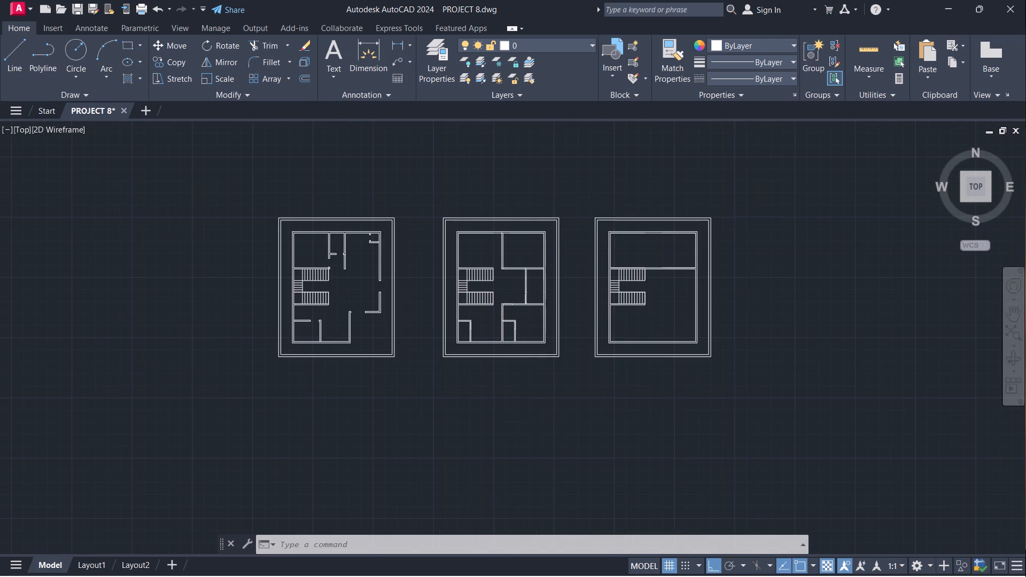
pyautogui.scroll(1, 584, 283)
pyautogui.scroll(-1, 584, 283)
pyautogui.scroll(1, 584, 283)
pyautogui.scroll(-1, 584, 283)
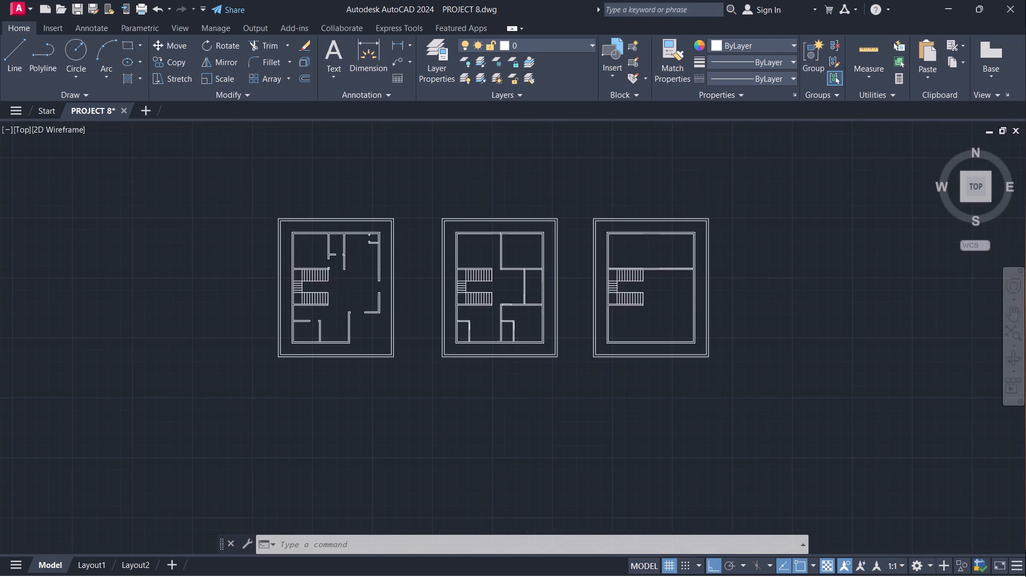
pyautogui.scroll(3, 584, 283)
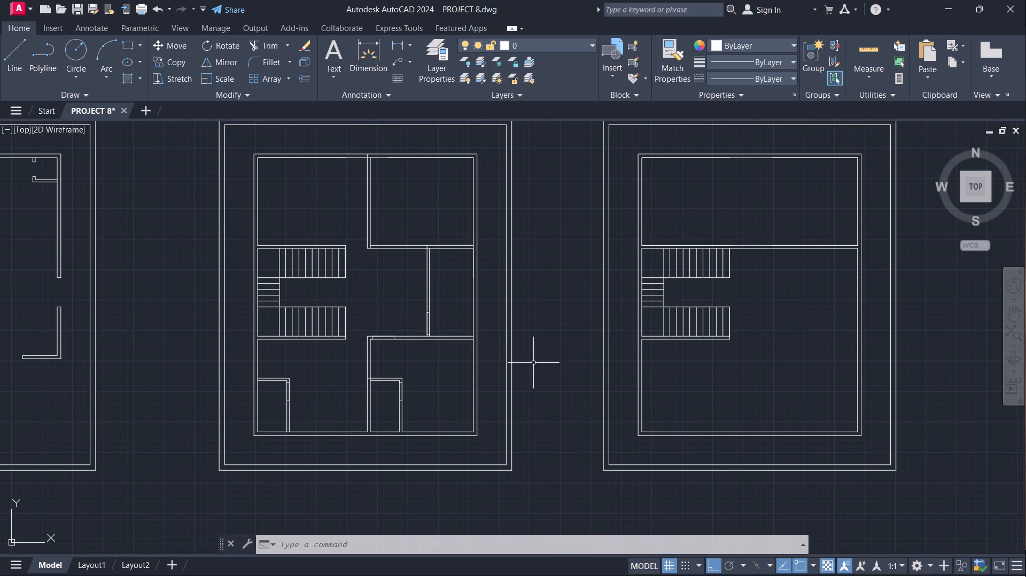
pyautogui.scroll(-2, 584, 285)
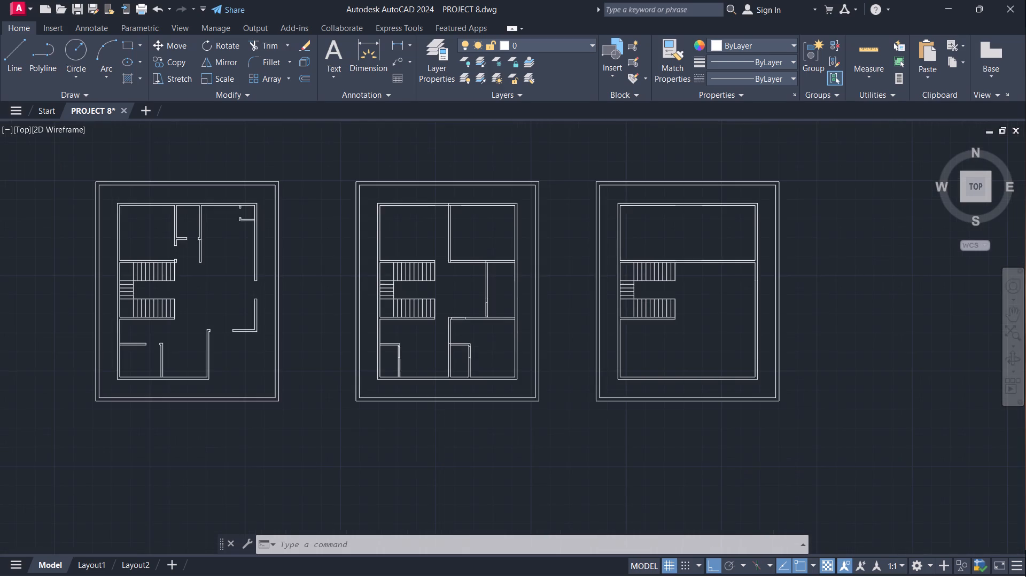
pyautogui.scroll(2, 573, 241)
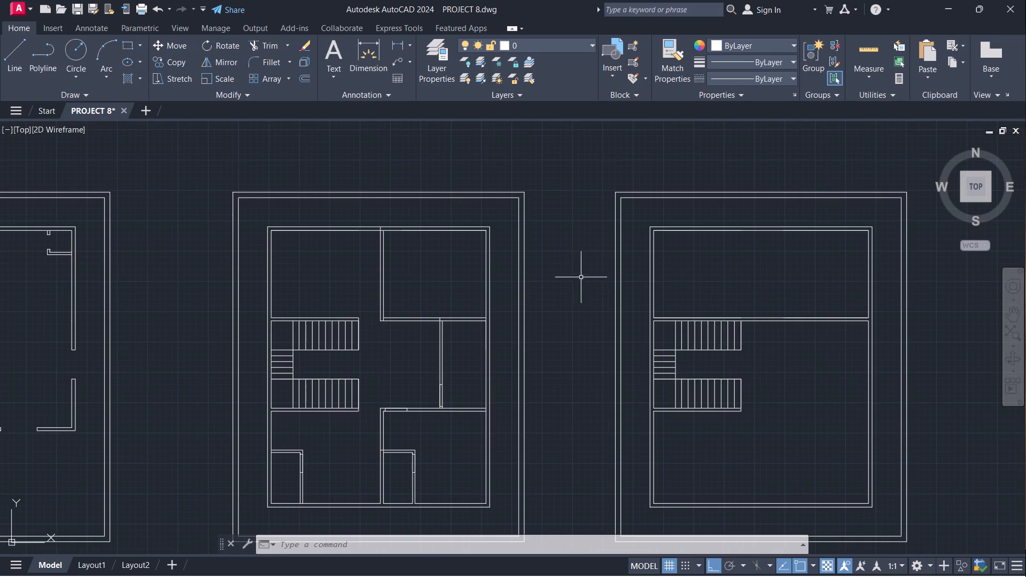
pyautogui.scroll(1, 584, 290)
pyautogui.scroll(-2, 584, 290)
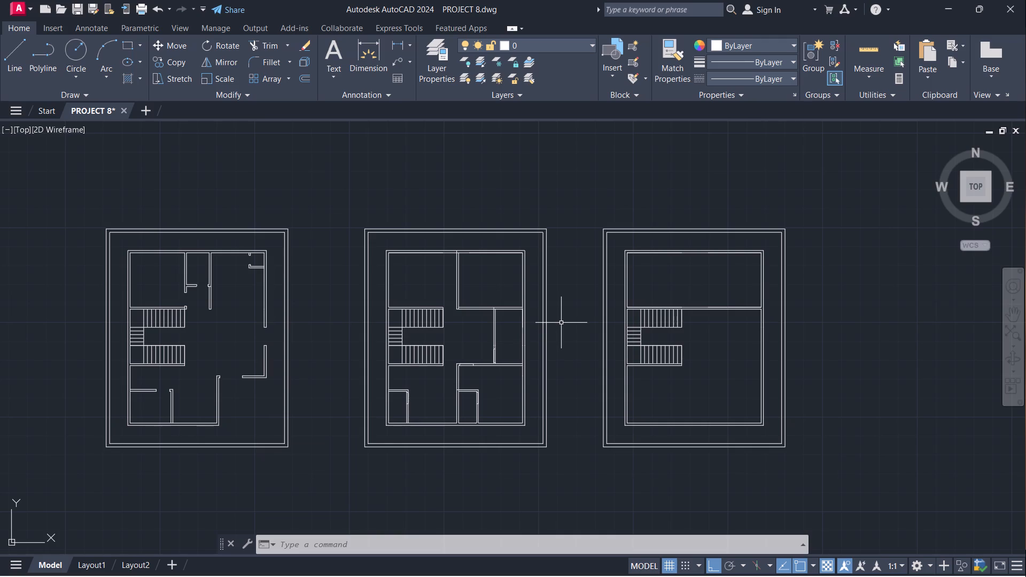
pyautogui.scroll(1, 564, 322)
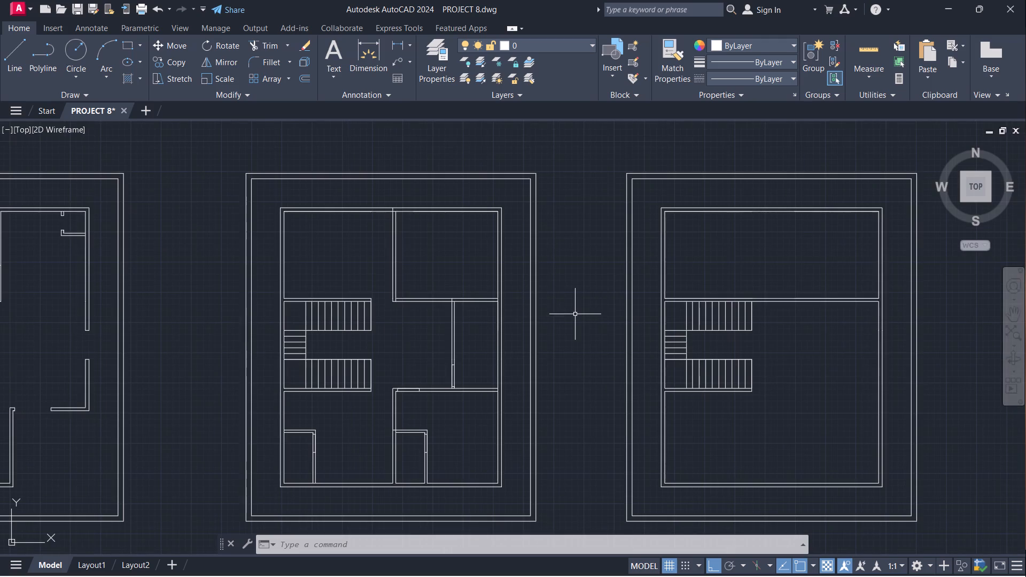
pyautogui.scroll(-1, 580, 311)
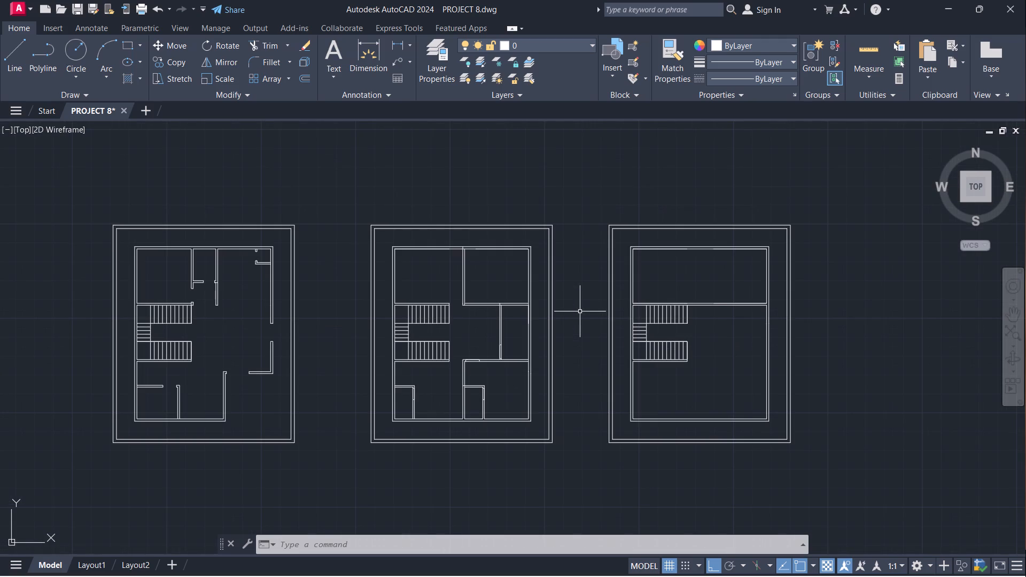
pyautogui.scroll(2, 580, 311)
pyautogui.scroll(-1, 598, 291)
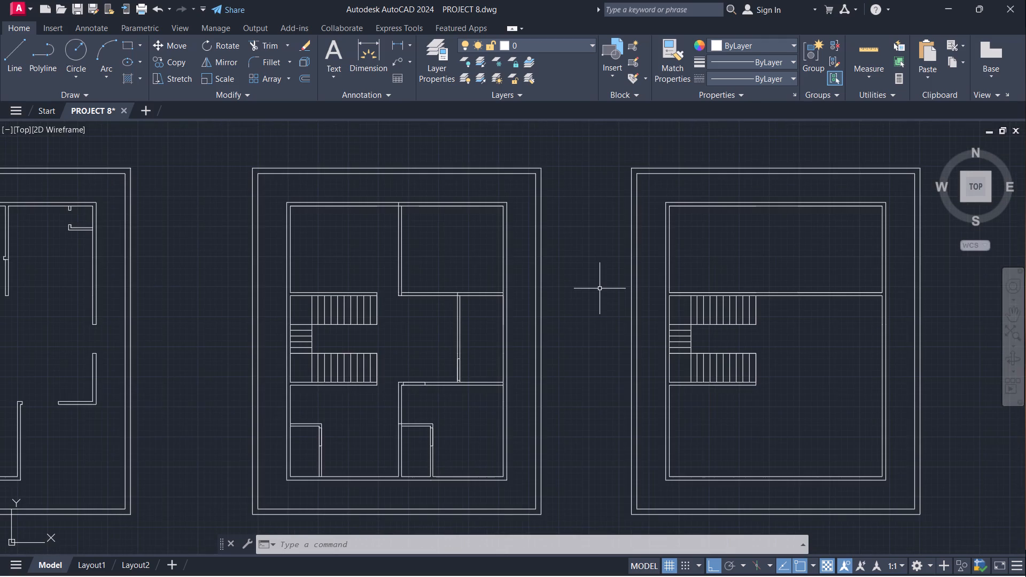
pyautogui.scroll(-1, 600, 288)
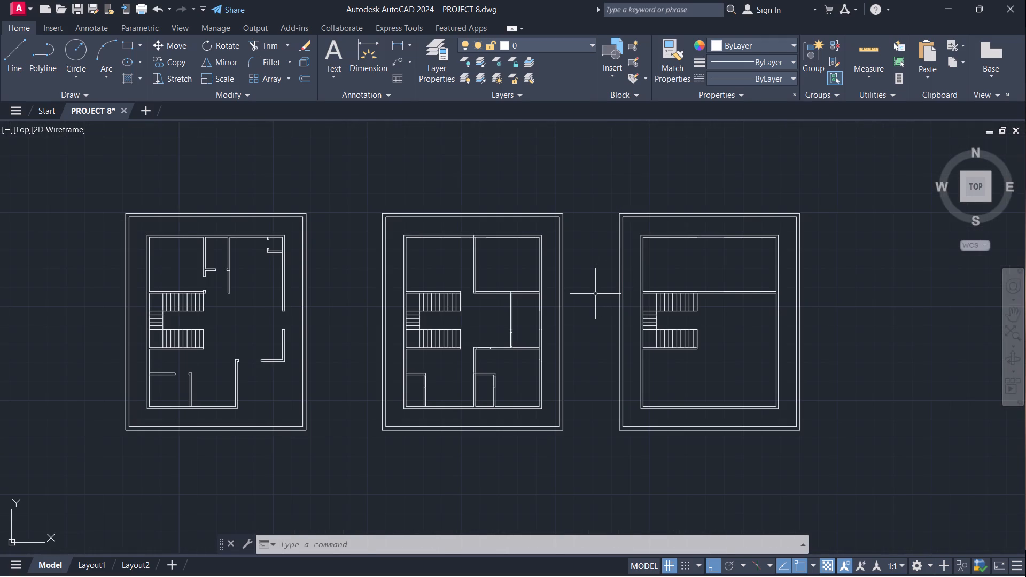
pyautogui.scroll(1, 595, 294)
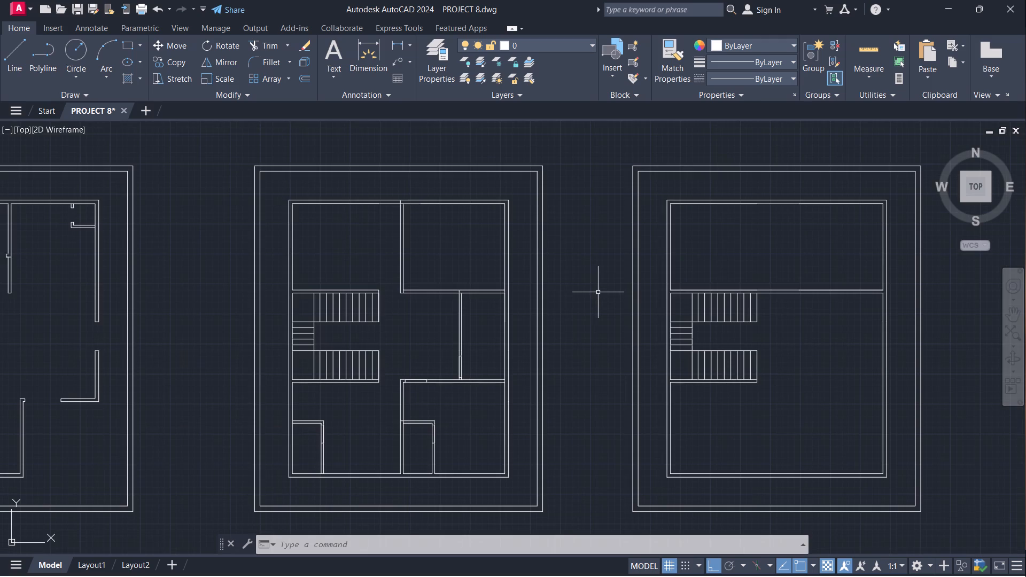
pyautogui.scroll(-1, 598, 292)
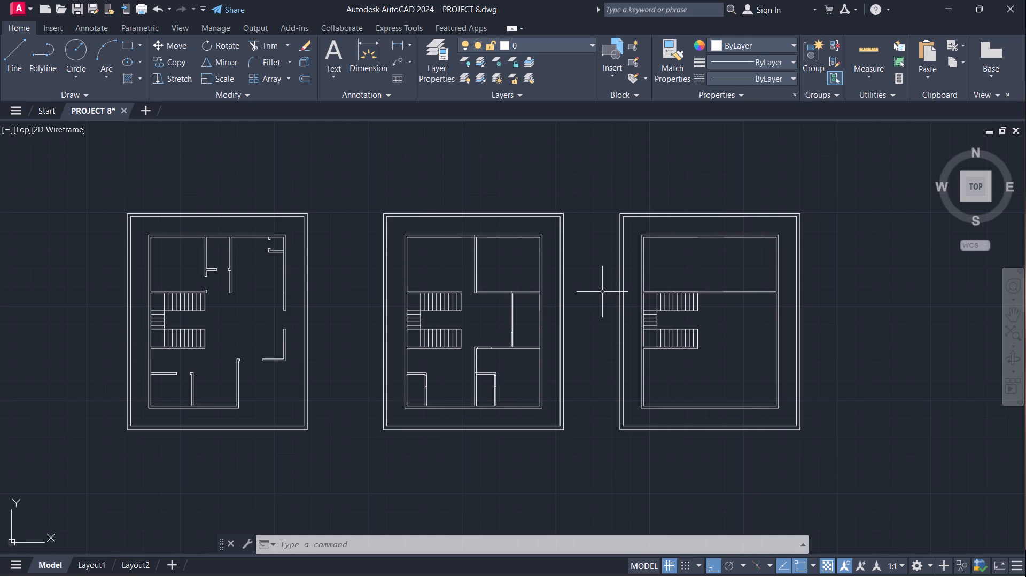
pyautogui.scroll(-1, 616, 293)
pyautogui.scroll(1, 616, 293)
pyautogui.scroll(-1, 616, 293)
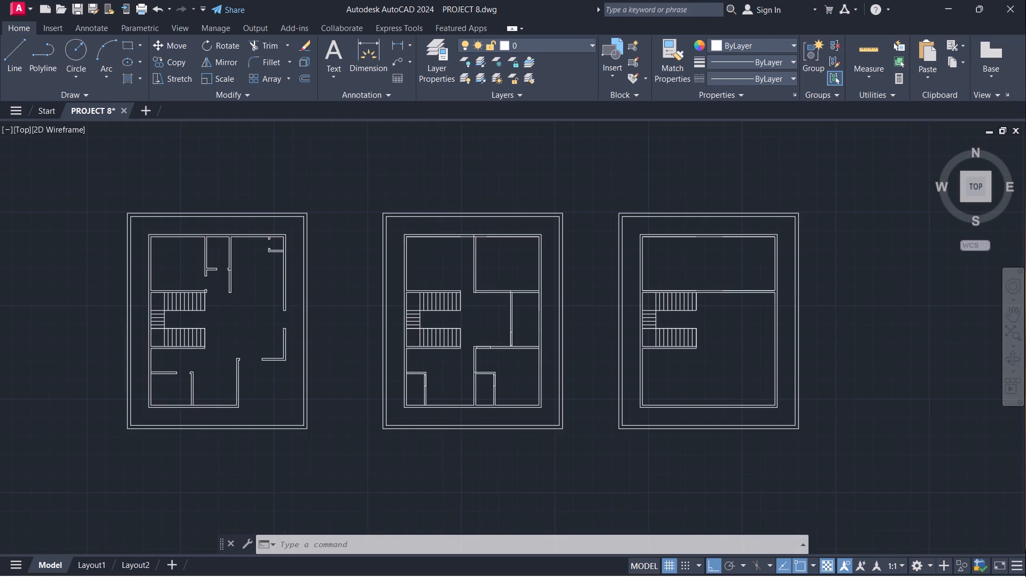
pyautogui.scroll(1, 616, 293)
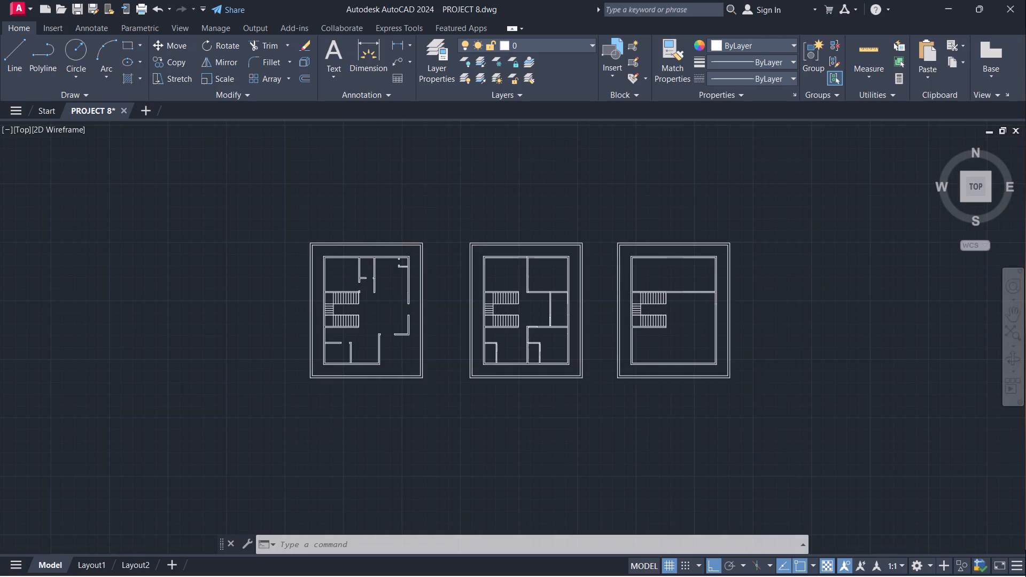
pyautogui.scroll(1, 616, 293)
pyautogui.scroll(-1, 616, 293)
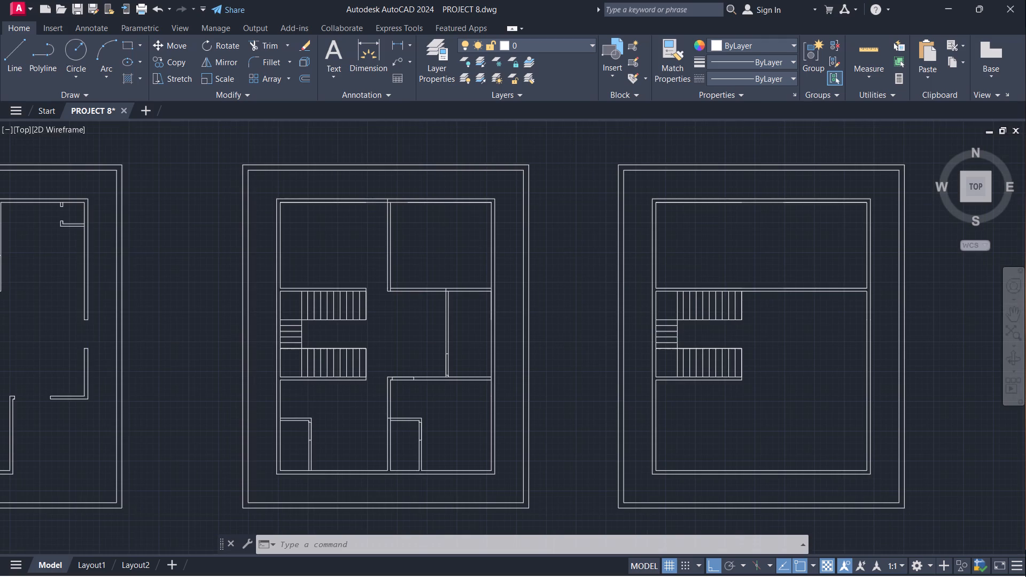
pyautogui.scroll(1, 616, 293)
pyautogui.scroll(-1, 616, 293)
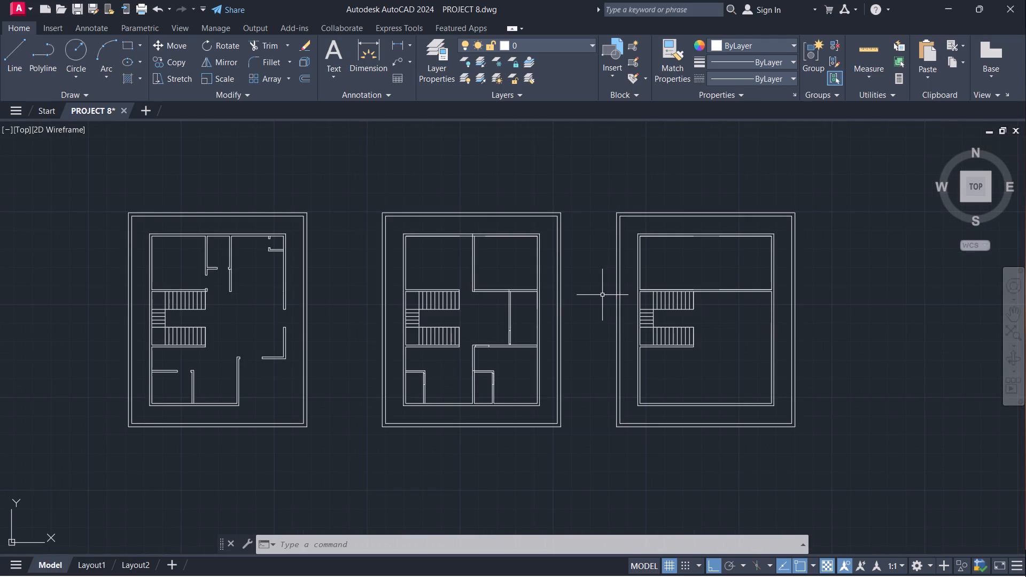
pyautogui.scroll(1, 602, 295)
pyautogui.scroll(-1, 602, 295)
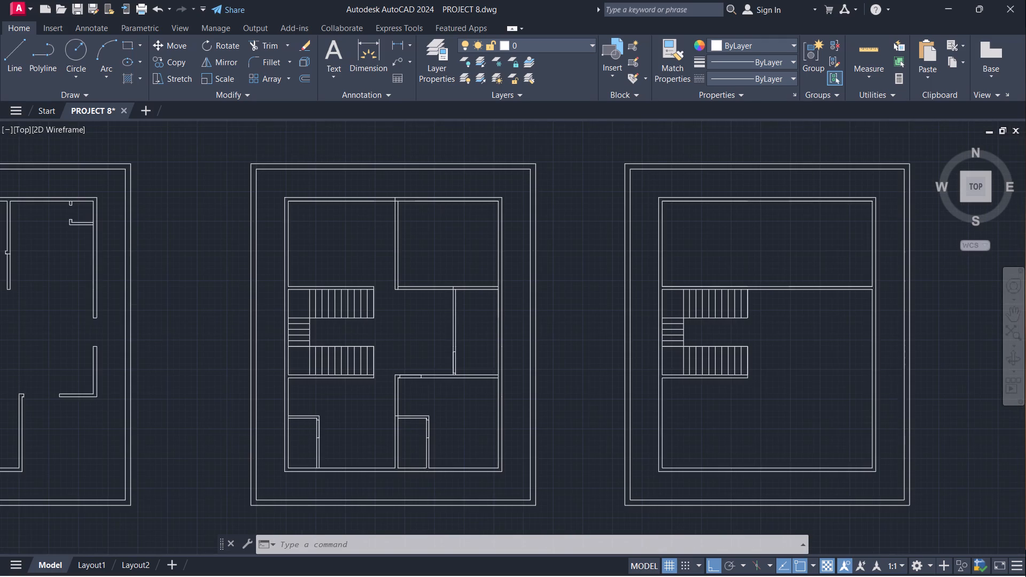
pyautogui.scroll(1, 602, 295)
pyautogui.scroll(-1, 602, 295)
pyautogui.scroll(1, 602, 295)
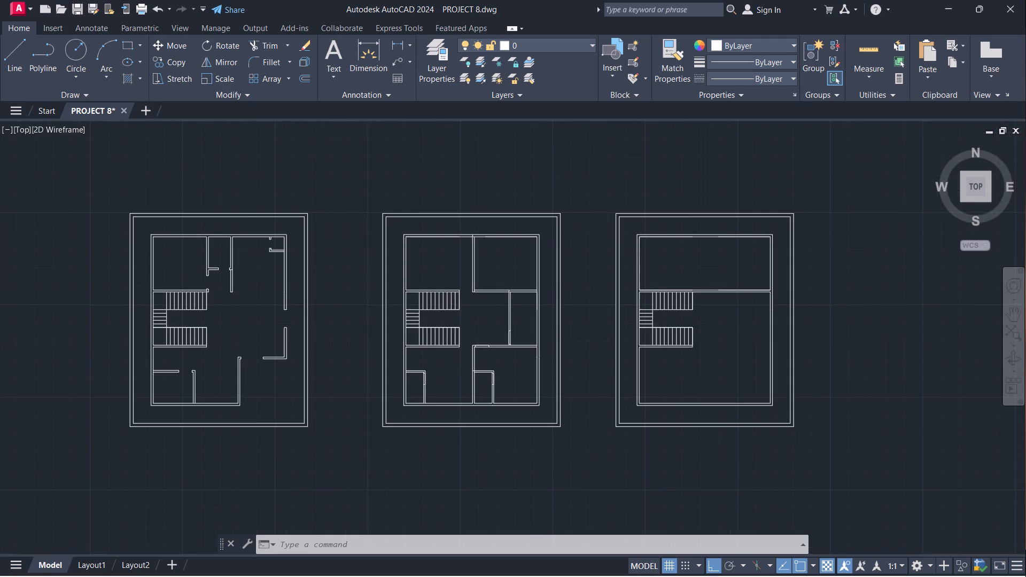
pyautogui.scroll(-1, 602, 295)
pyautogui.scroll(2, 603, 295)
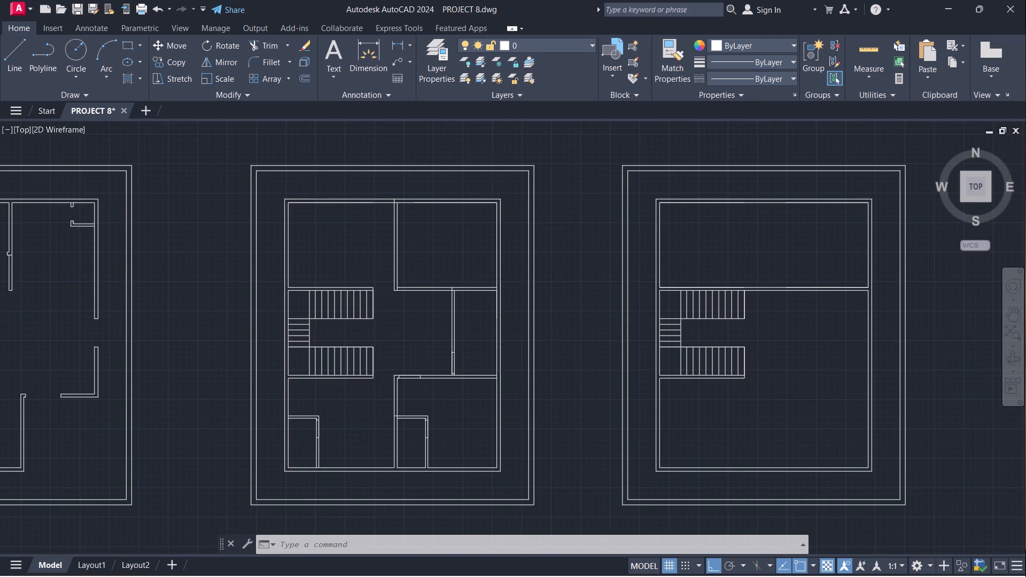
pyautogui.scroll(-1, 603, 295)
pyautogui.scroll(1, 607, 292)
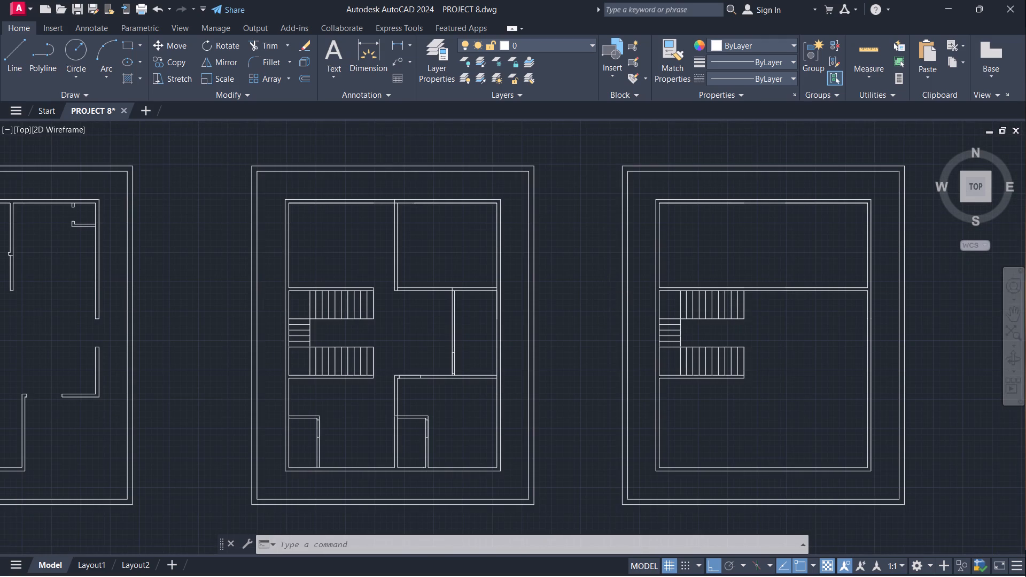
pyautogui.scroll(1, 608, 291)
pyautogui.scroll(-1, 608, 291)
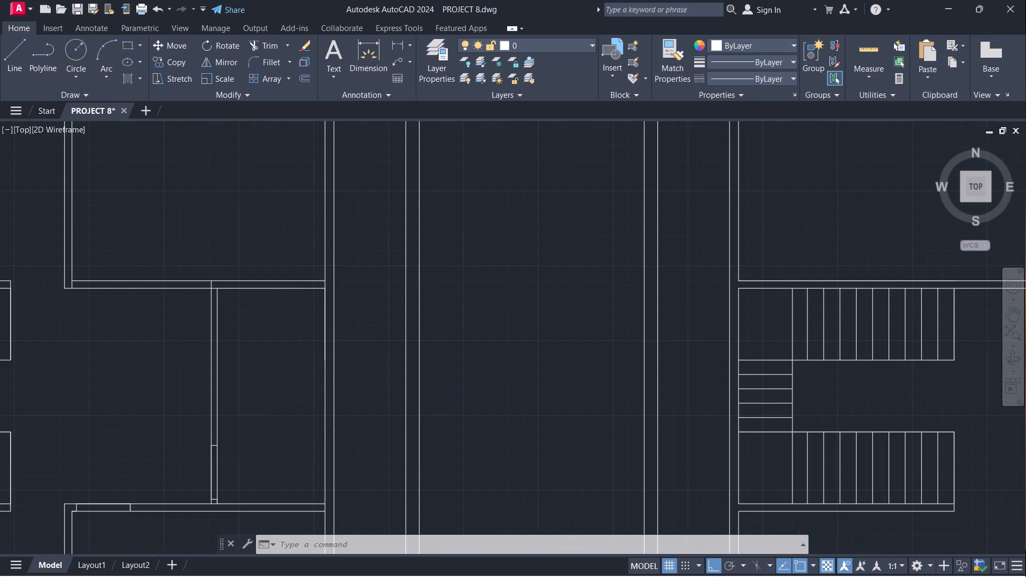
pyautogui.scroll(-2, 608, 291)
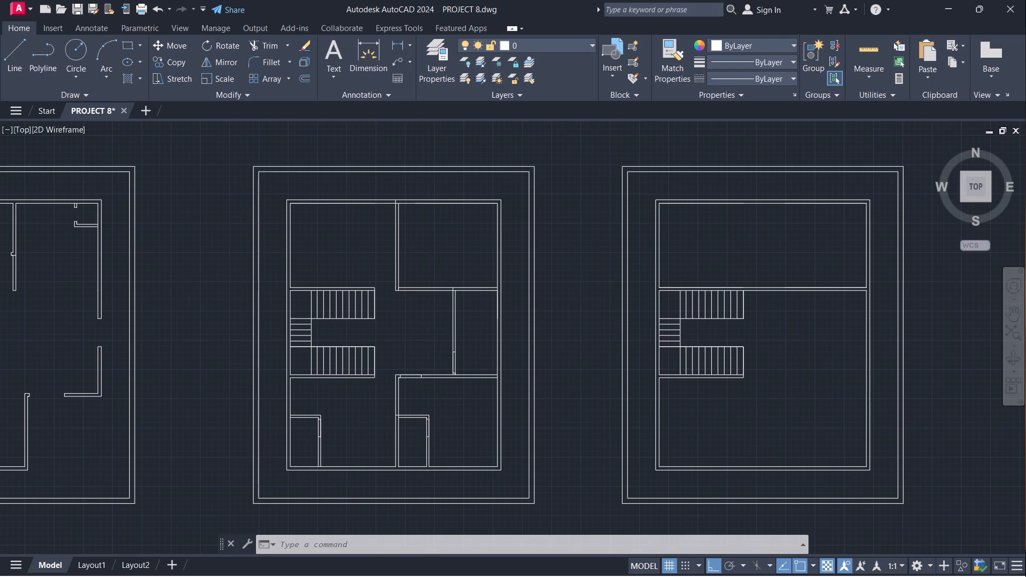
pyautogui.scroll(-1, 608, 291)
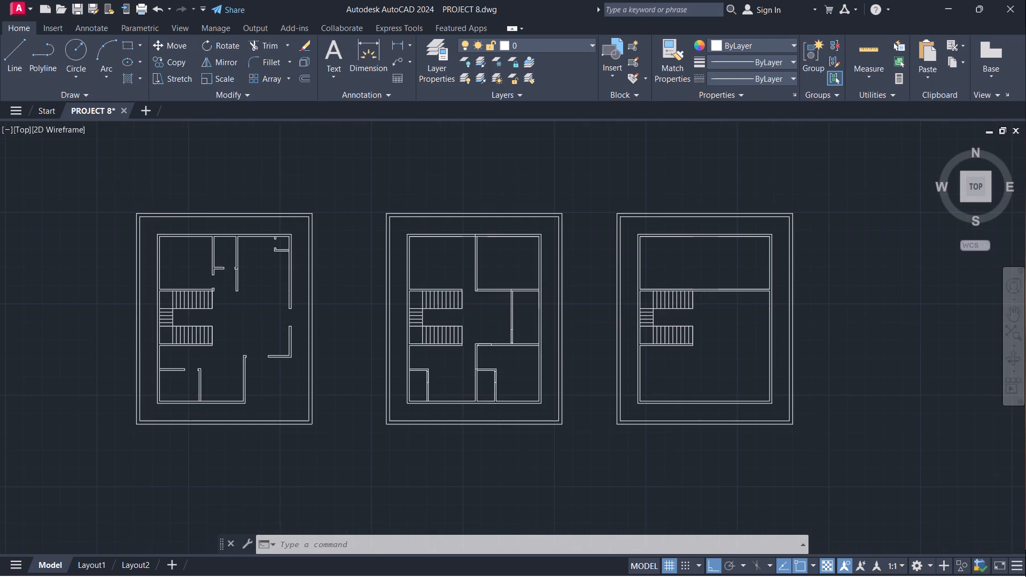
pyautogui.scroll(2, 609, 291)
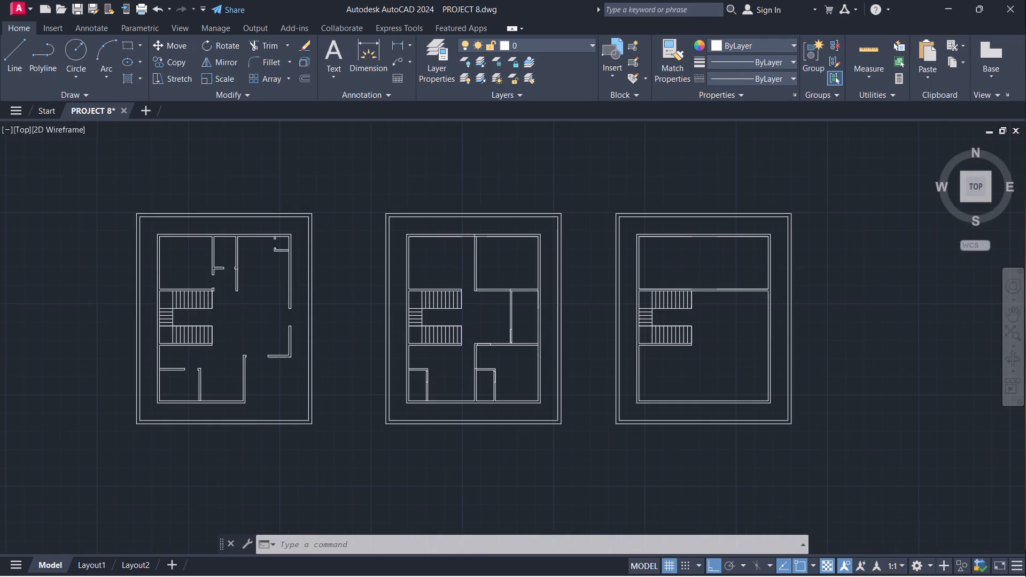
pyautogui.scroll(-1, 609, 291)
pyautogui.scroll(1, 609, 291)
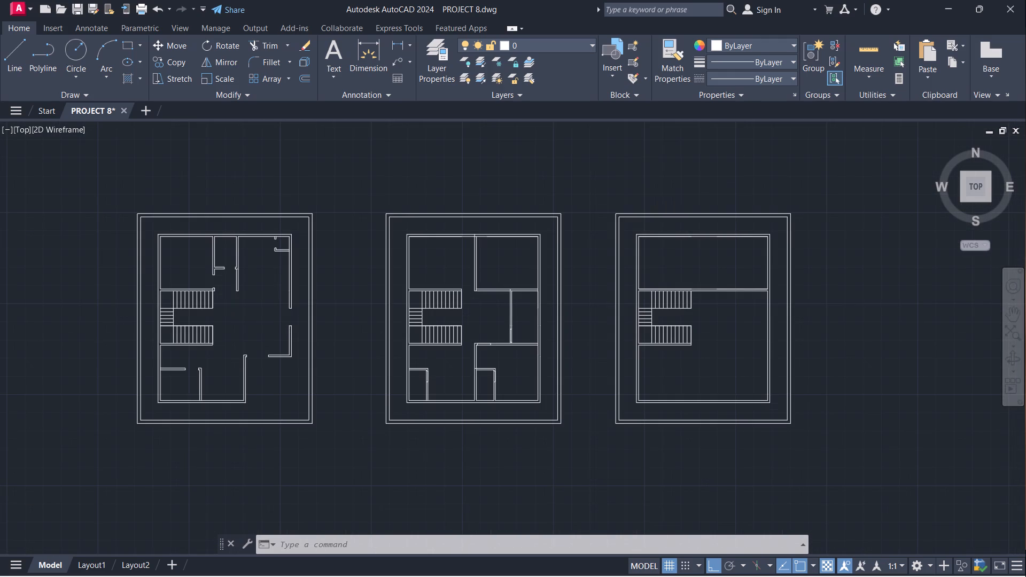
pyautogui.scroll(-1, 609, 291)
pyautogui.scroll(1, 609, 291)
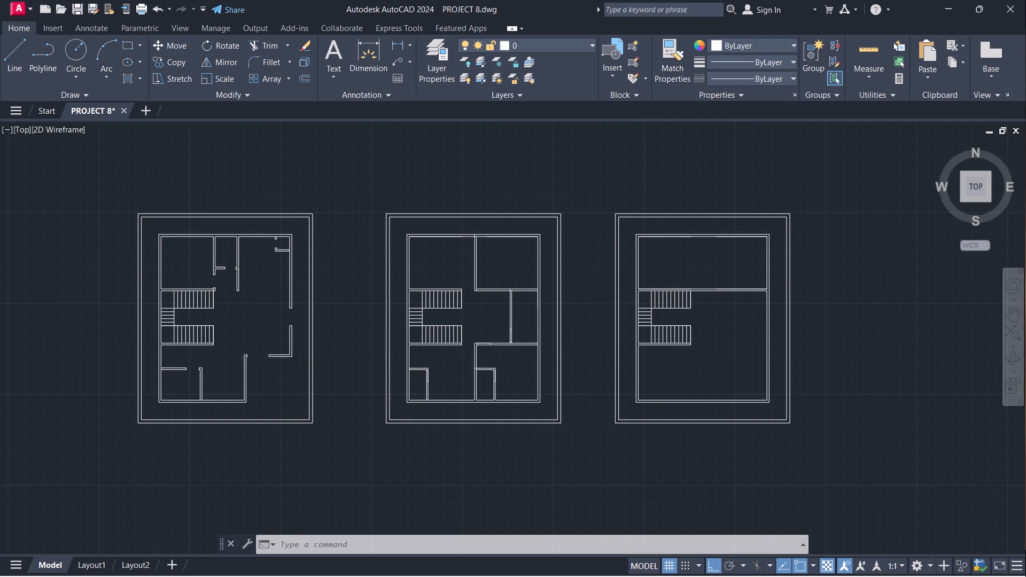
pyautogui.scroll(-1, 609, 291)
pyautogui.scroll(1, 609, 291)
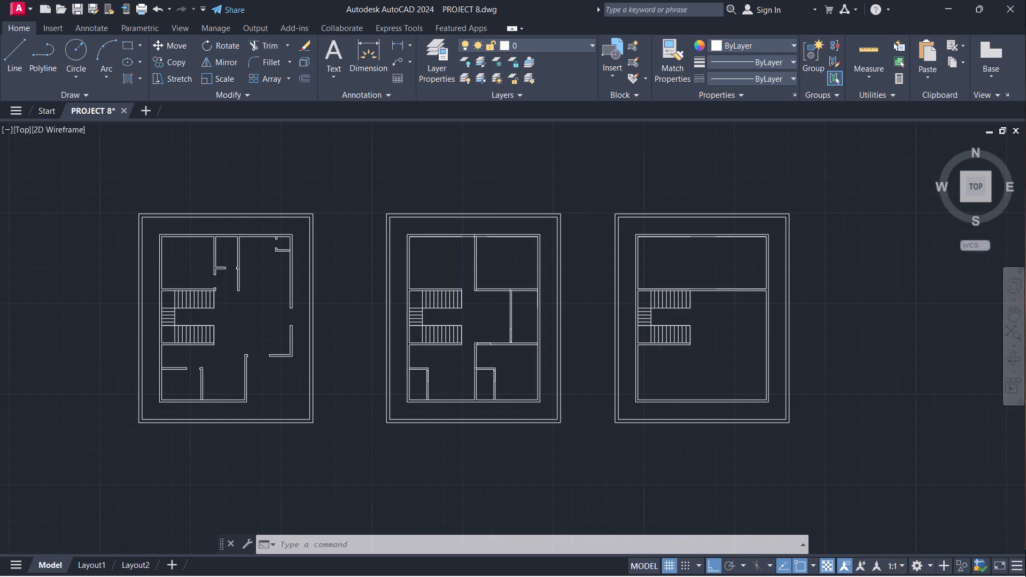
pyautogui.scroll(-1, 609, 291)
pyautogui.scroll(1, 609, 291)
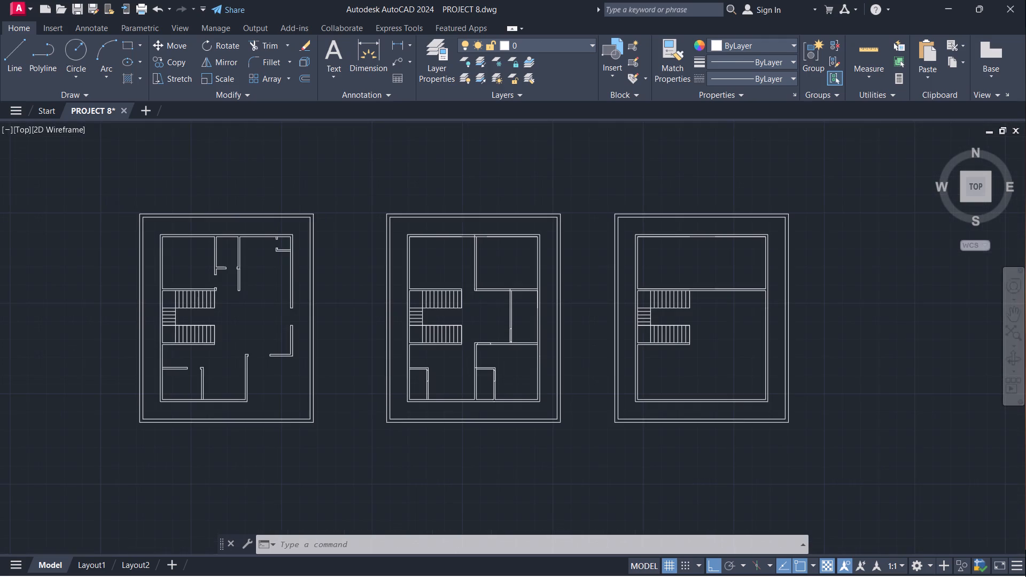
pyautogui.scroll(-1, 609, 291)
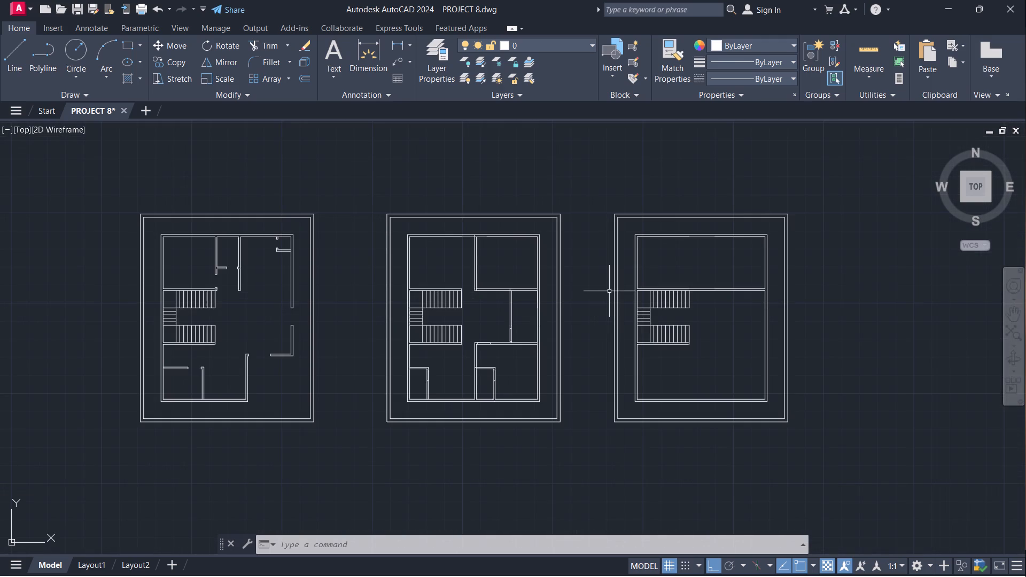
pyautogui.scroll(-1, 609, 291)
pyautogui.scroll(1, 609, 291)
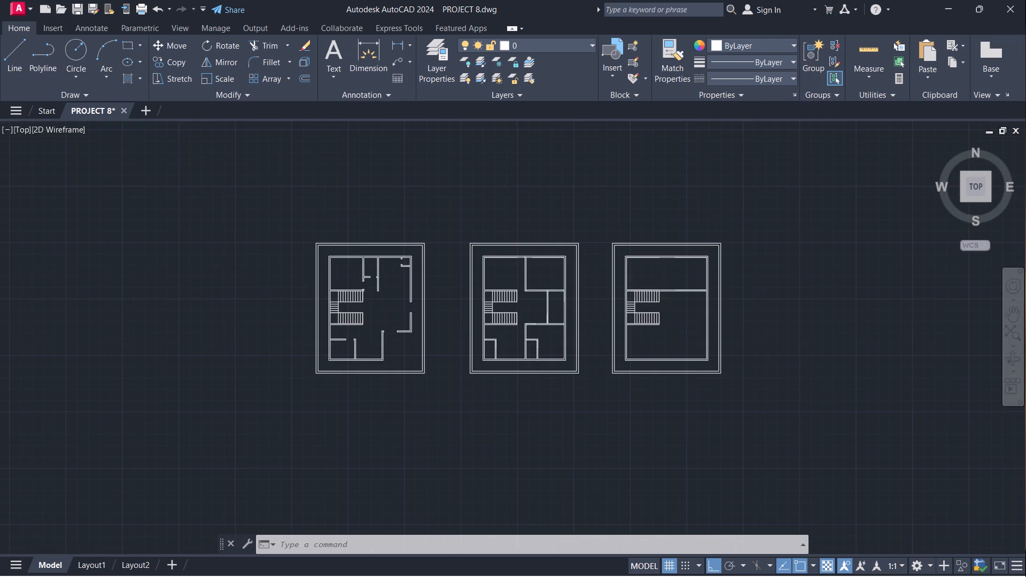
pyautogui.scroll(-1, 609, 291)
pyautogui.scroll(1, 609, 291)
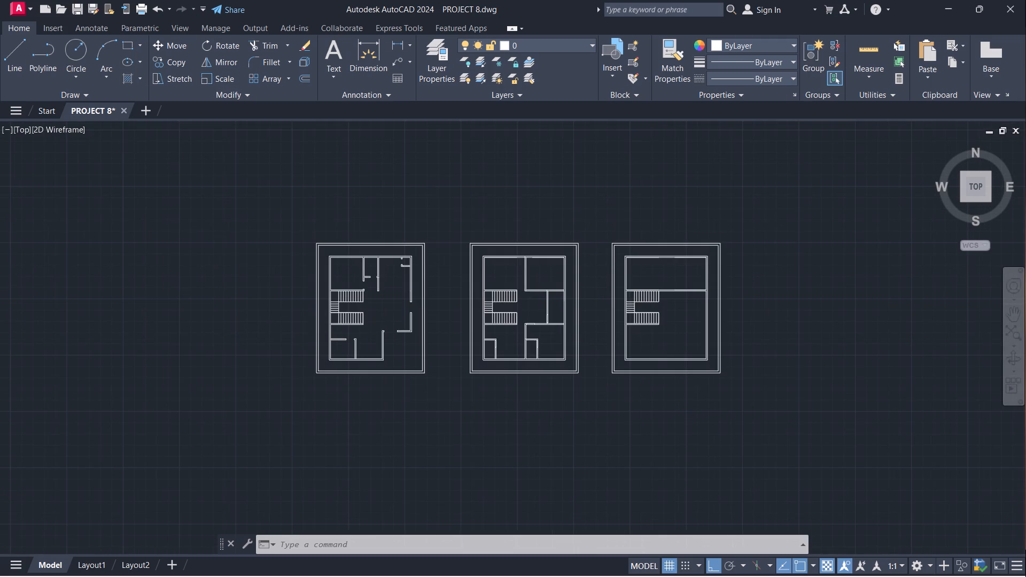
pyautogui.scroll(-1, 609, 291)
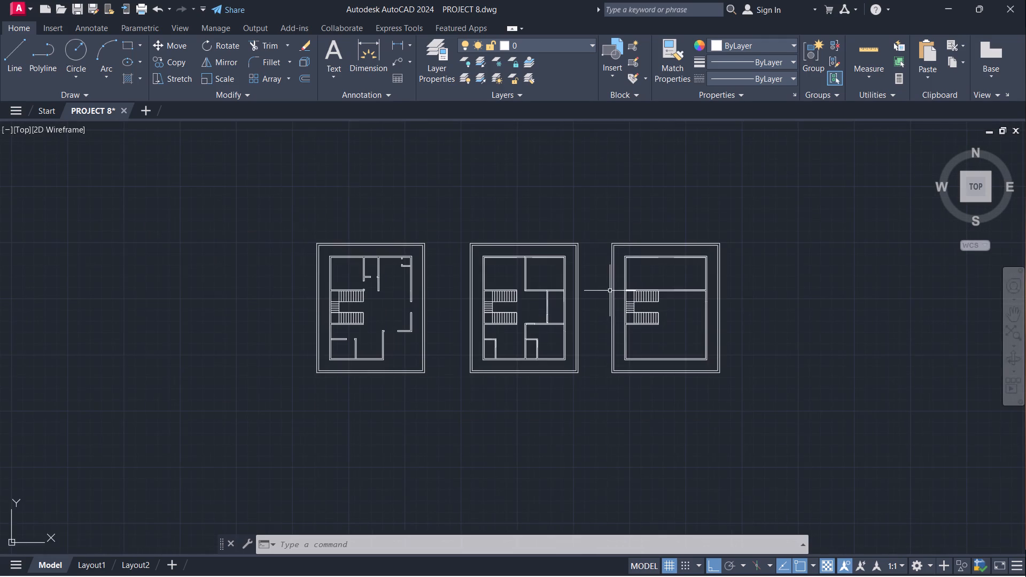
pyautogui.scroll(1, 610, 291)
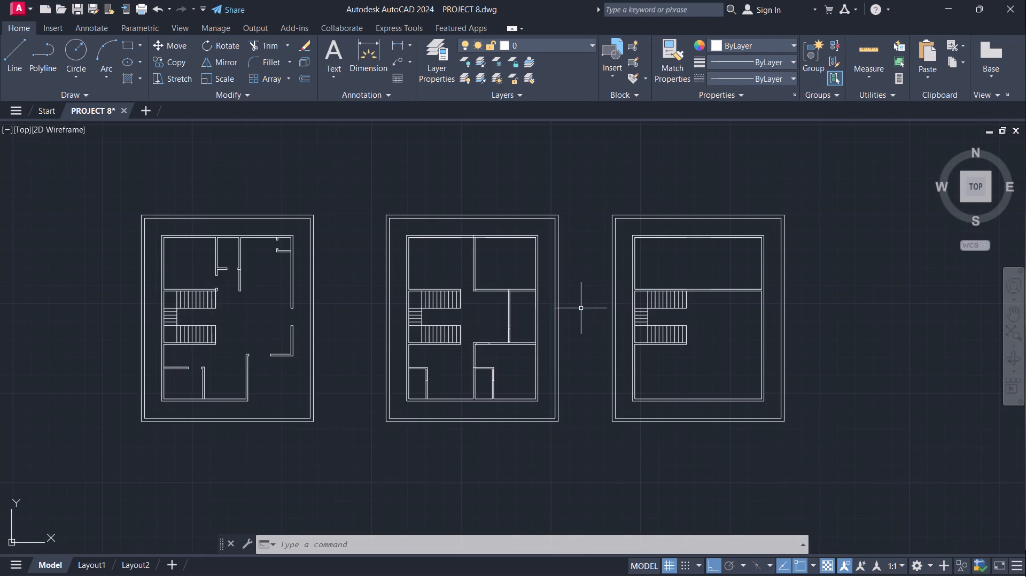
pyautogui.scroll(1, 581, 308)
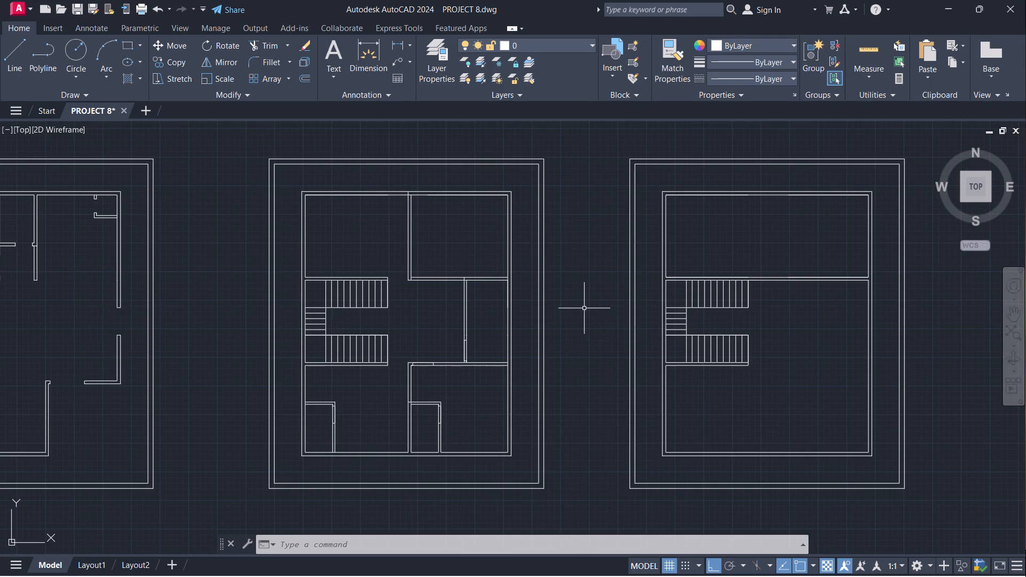
# Examine the three floor plans side by side, comparing the middle plan's partitions and marked door openings with the neighbouring plans.
pyautogui.moveTo(587, 306); pyautogui.dragTo(652, 324, button='middle')
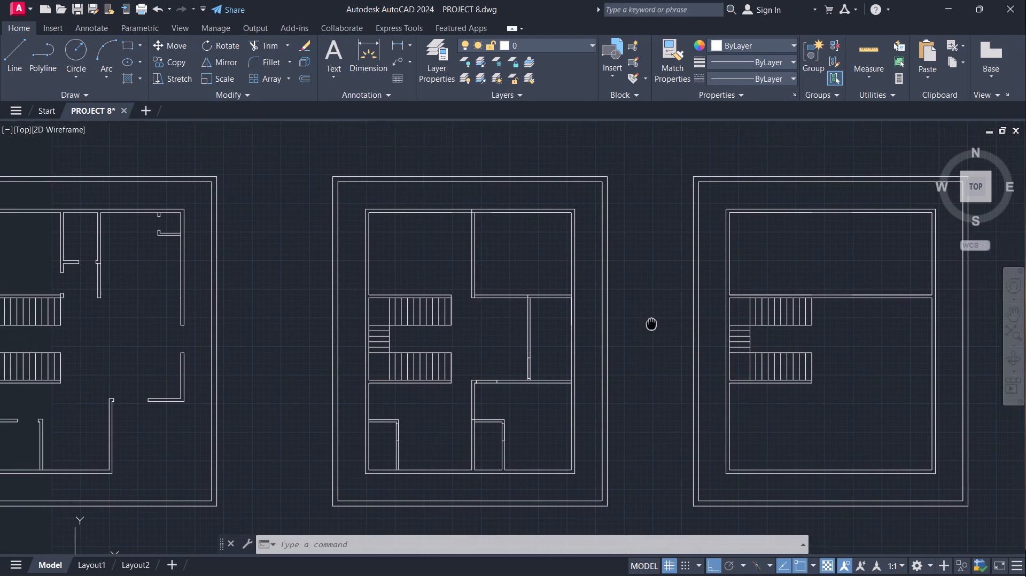
pyautogui.moveTo(652, 324); pyautogui.dragTo(655, 325, button='middle')
pyautogui.scroll(-1, 658, 321)
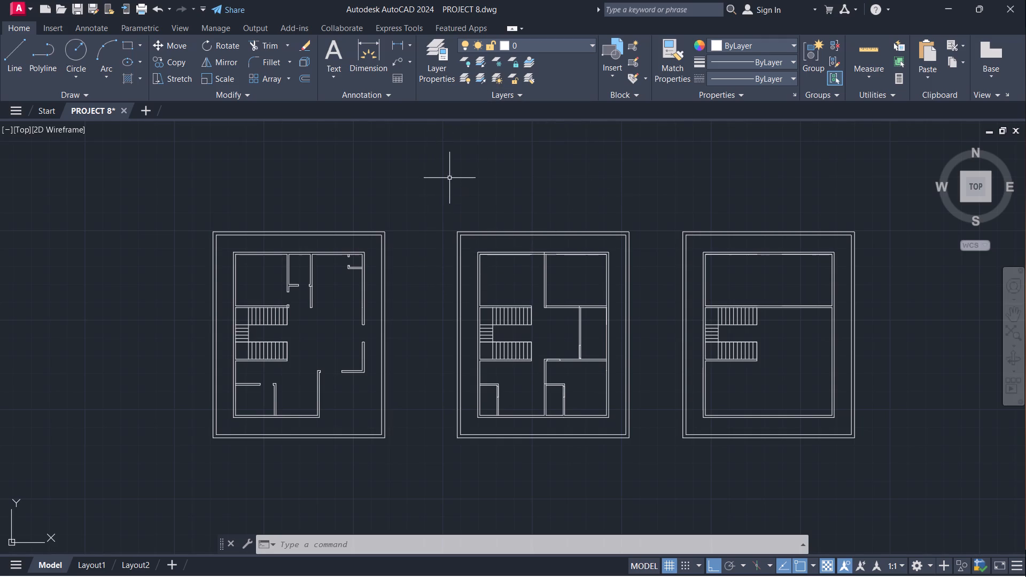
pyautogui.press('Return')
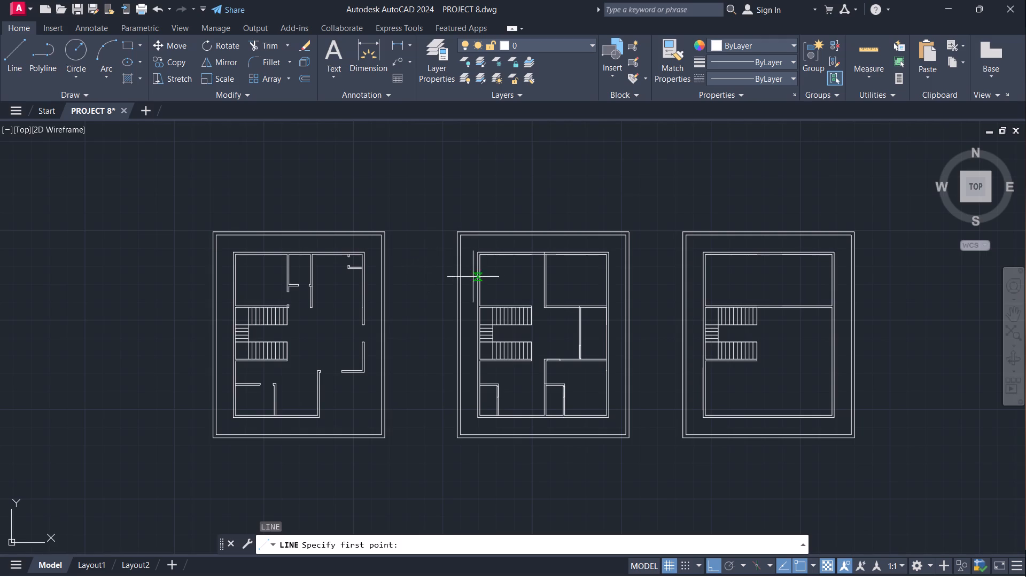
pyautogui.scroll(-1, 499, 256)
pyautogui.scroll(1, 545, 224)
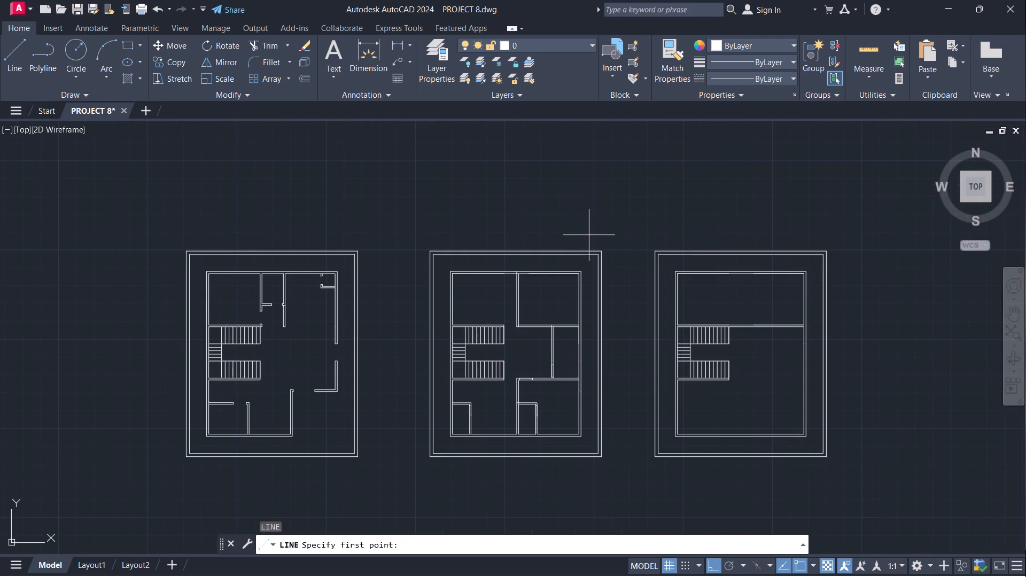
pyautogui.scroll(2, 476, 340)
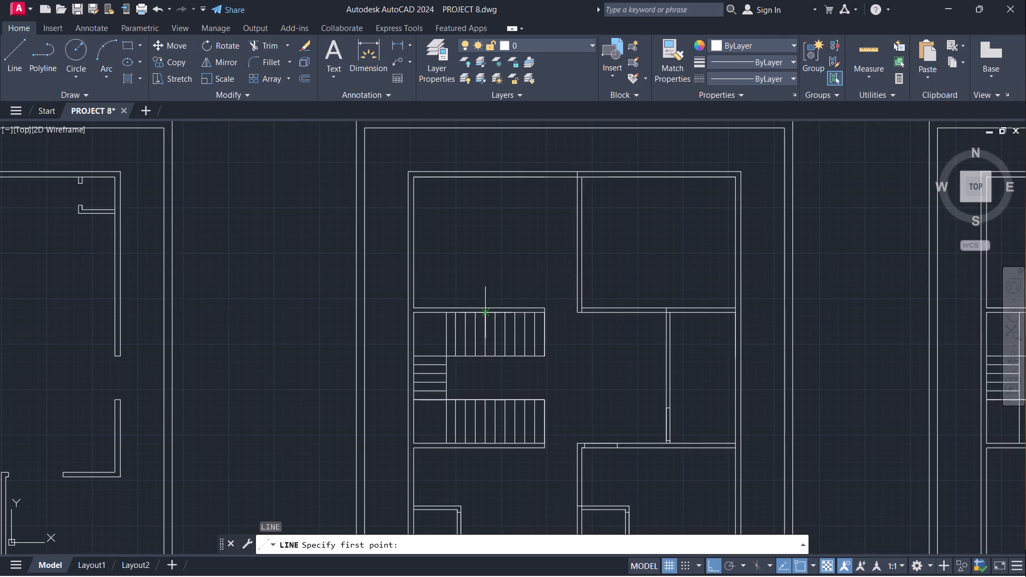
pyautogui.scroll(-2, 496, 304)
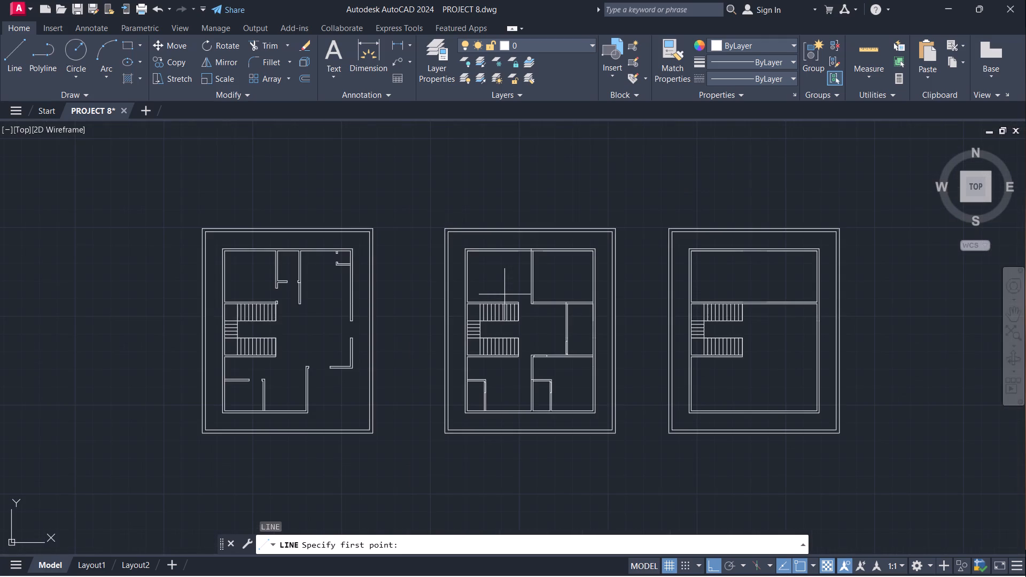
pyautogui.scroll(2, 454, 292)
pyautogui.scroll(-1, 433, 288)
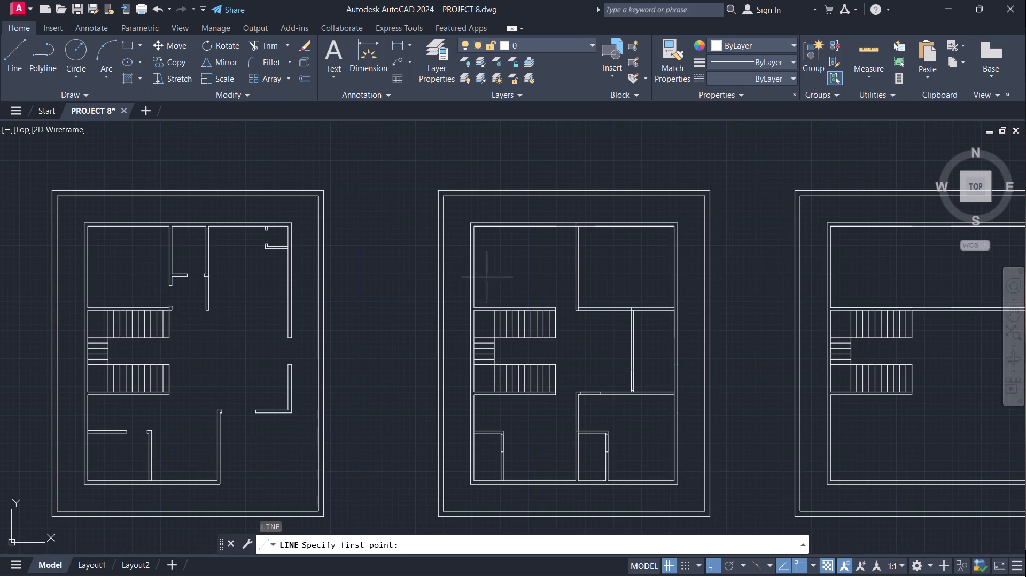
pyautogui.scroll(-2, 501, 276)
pyautogui.scroll(1, 501, 276)
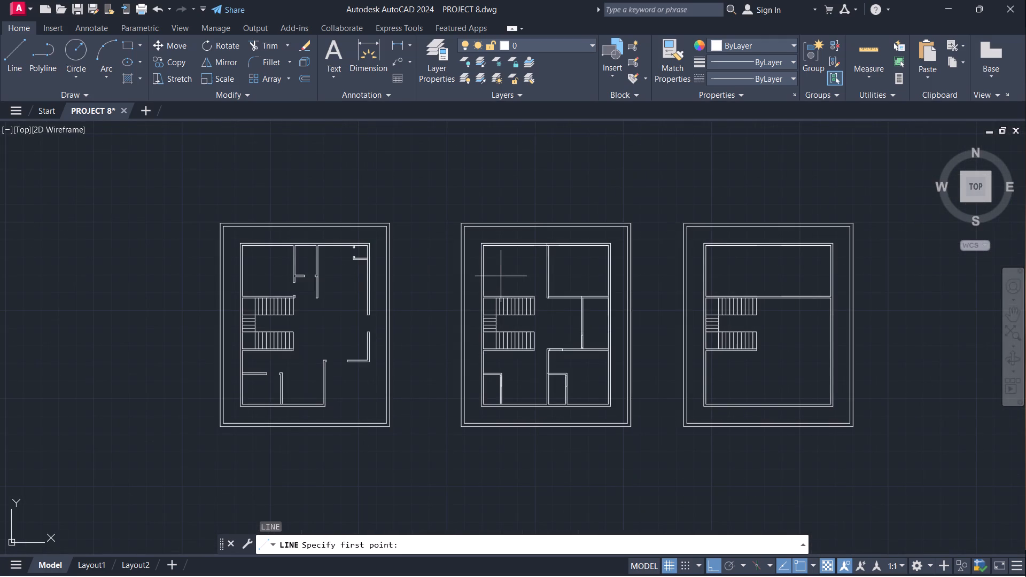
pyautogui.scroll(-1, 501, 276)
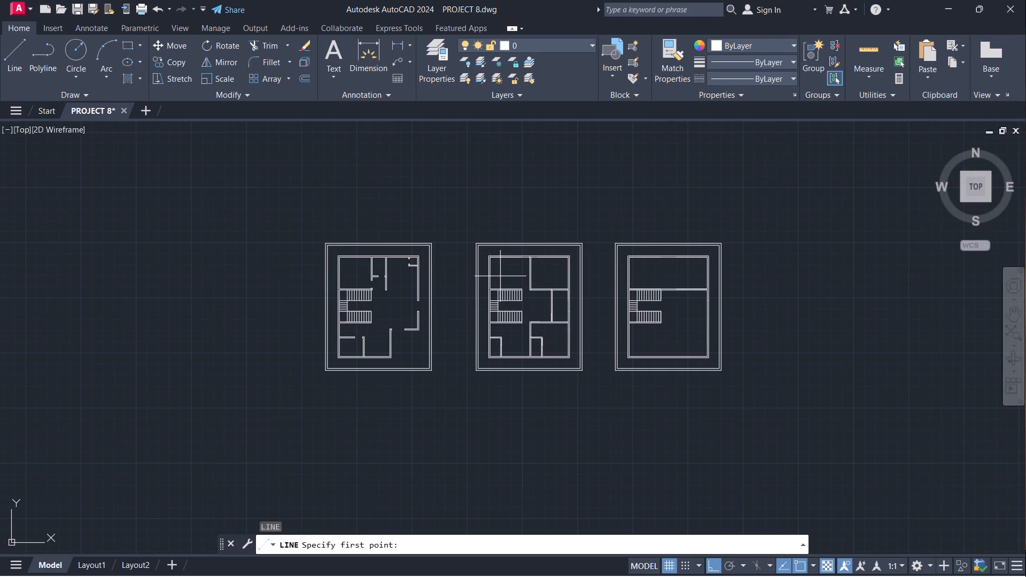
pyautogui.scroll(-1, 515, 266)
pyautogui.scroll(2, 484, 239)
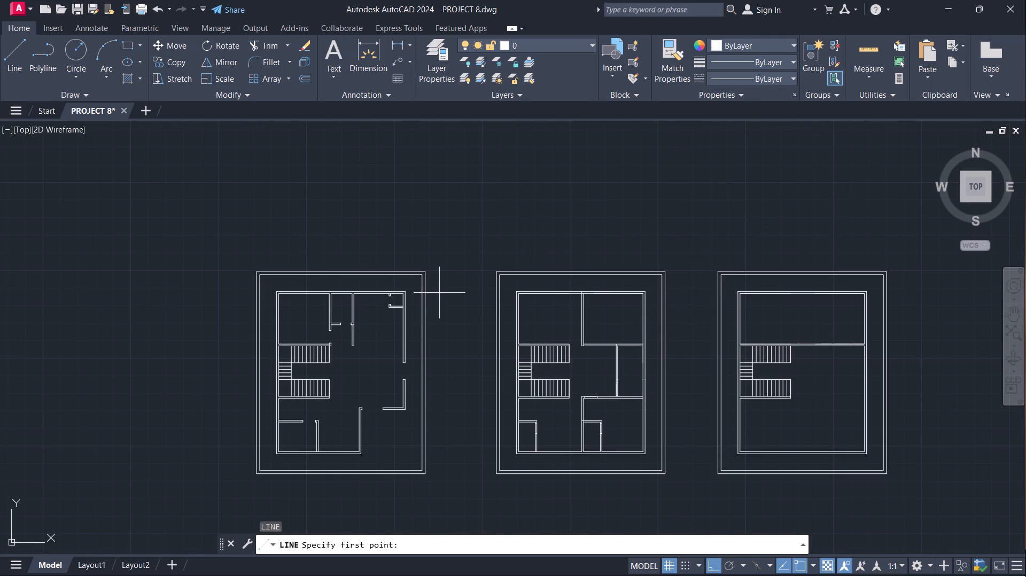
pyautogui.scroll(-1, 448, 287)
pyautogui.scroll(2, 452, 286)
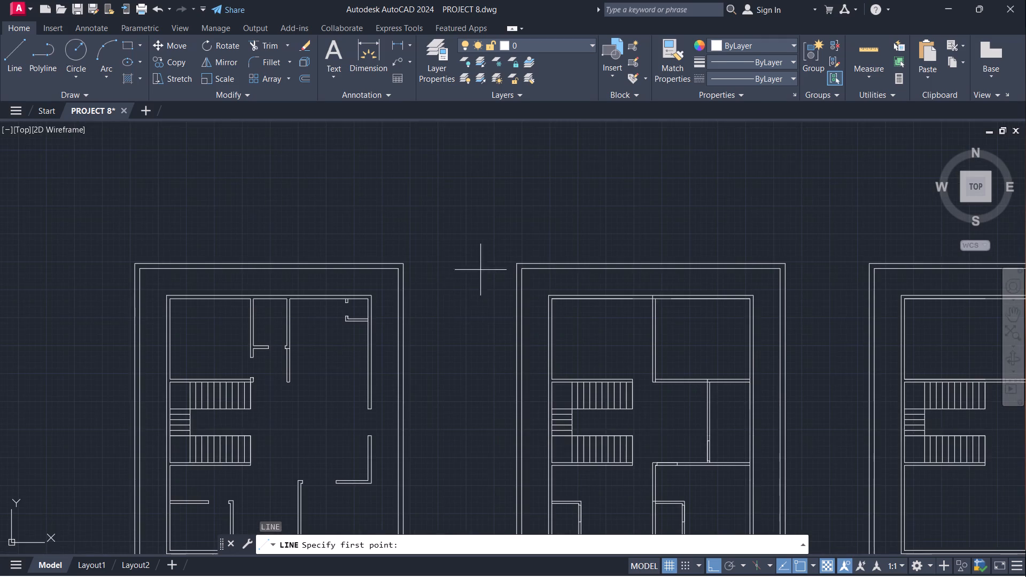
pyautogui.scroll(-1, 501, 257)
pyautogui.moveTo(700, 321); pyautogui.dragTo(679, 261, button='middle')
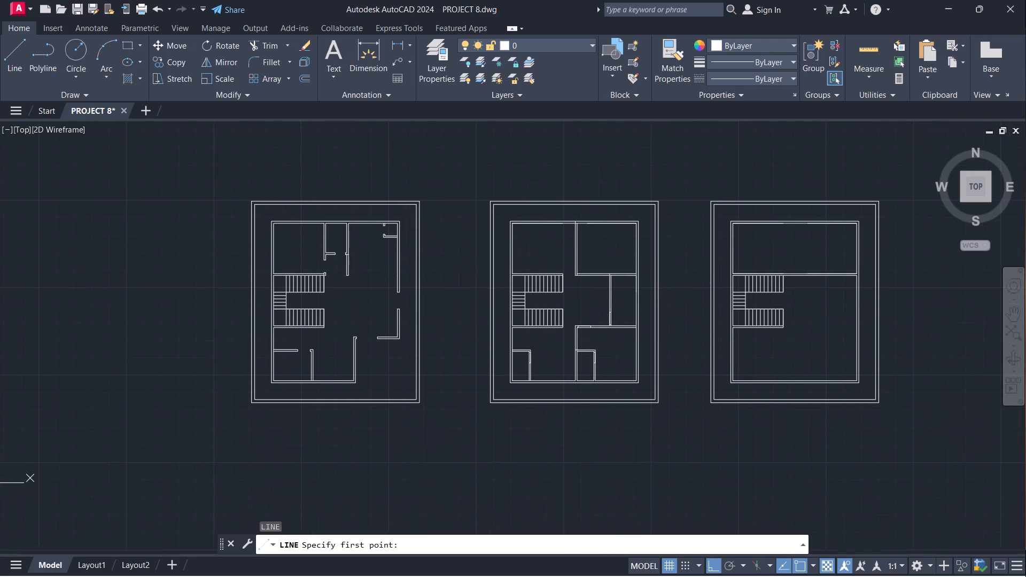
pyautogui.scroll(1, 672, 272)
pyautogui.scroll(-1, 672, 273)
pyautogui.scroll(1, 673, 273)
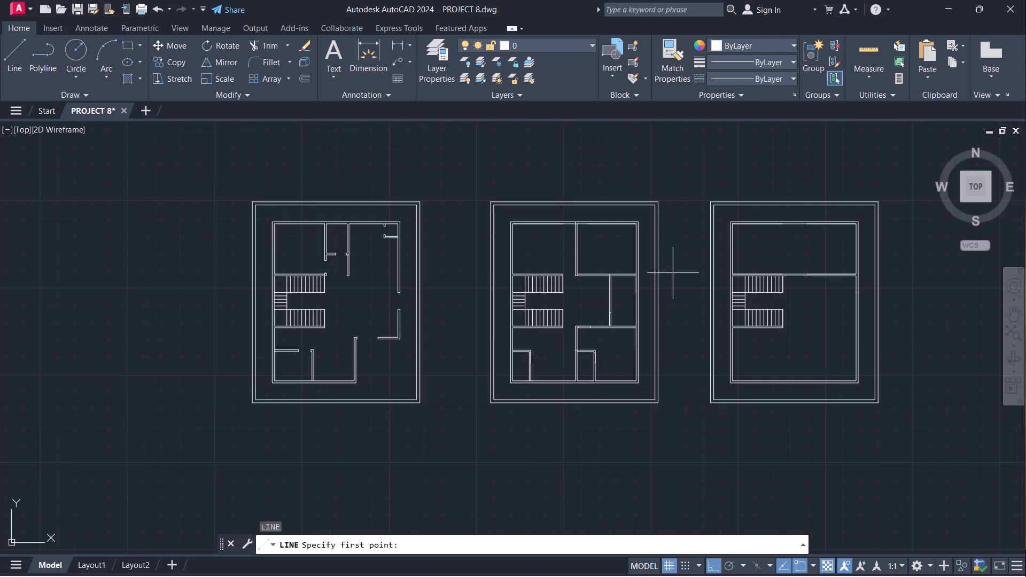
pyautogui.scroll(-1, 673, 273)
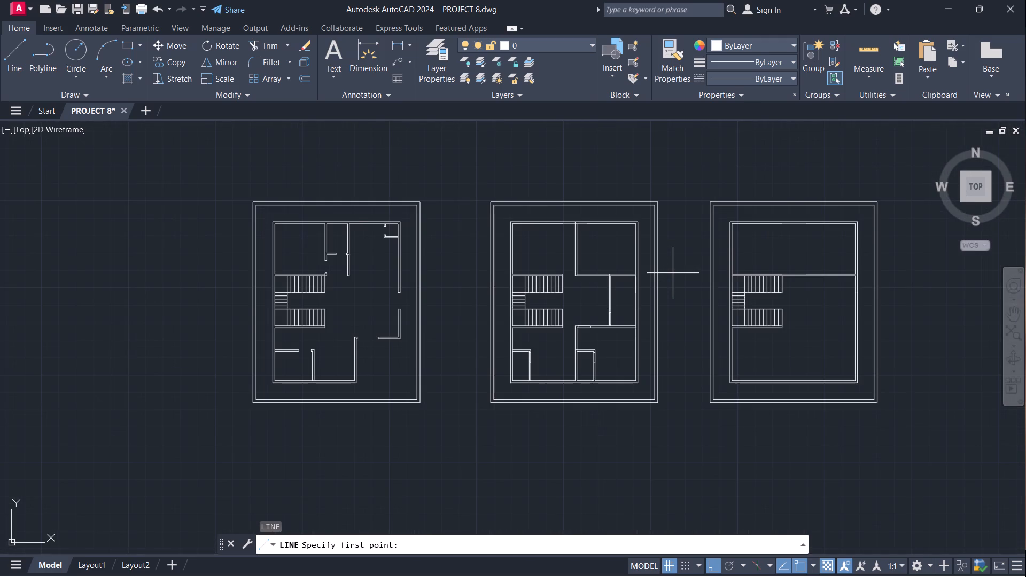
pyautogui.scroll(1, 673, 273)
pyautogui.scroll(-1, 674, 273)
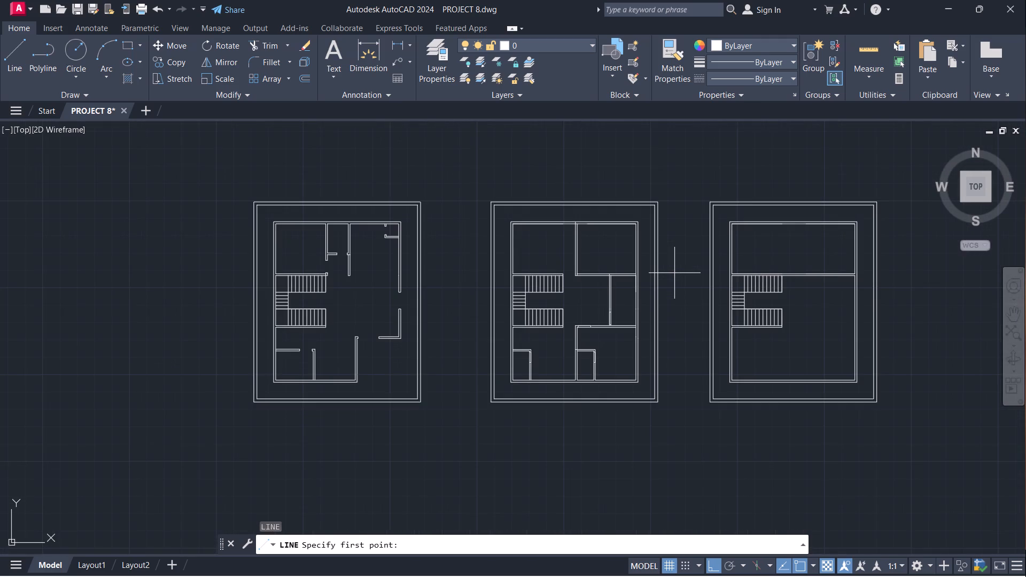
pyautogui.scroll(1, 675, 272)
pyautogui.moveTo(678, 270); pyautogui.dragTo(682, 274, button='middle')
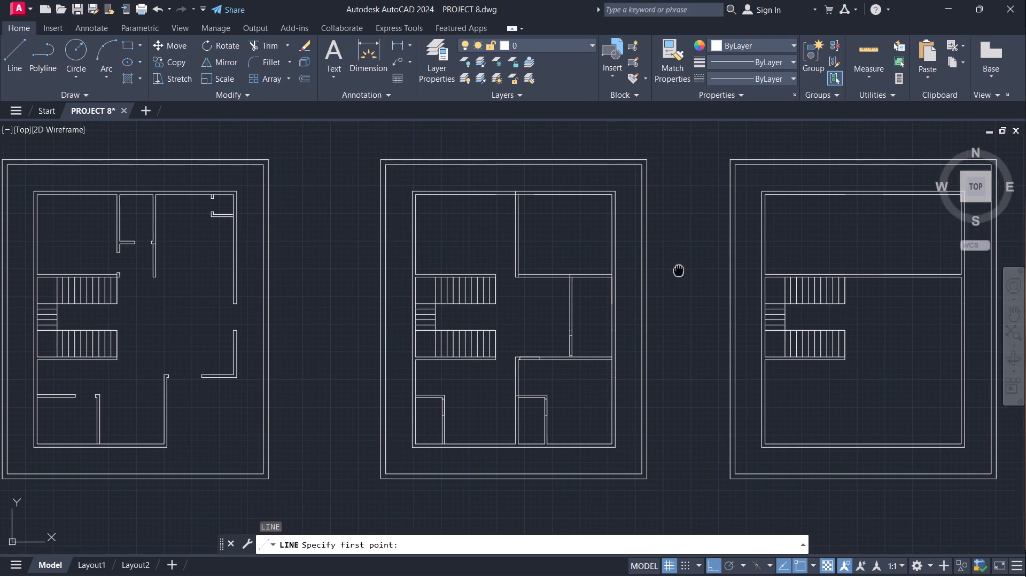
pyautogui.moveTo(682, 274); pyautogui.dragTo(691, 284, button='middle')
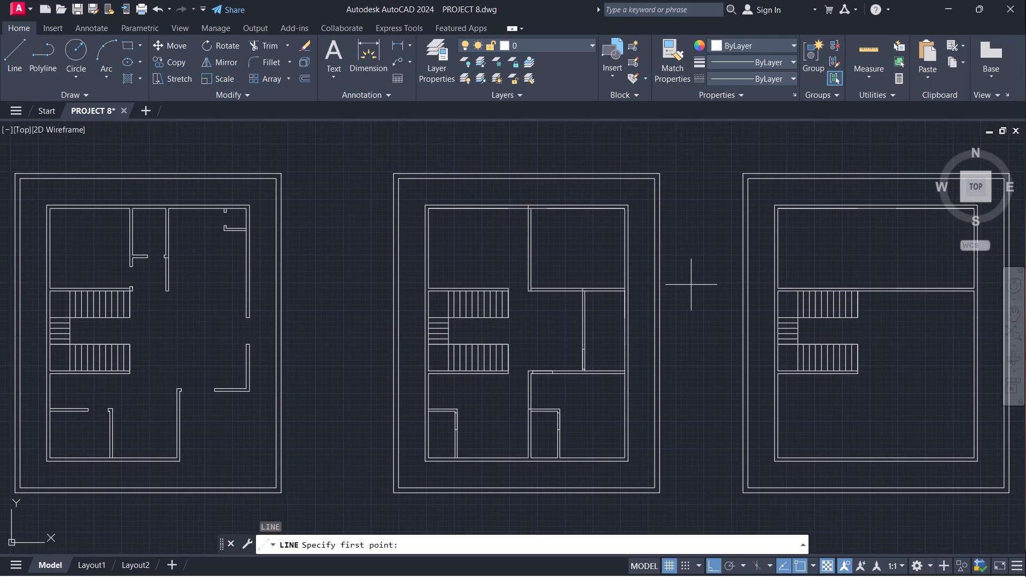
pyautogui.scroll(-1, 691, 285)
pyautogui.scroll(1, 690, 274)
pyautogui.moveTo(693, 266); pyautogui.dragTo(698, 256, button='middle')
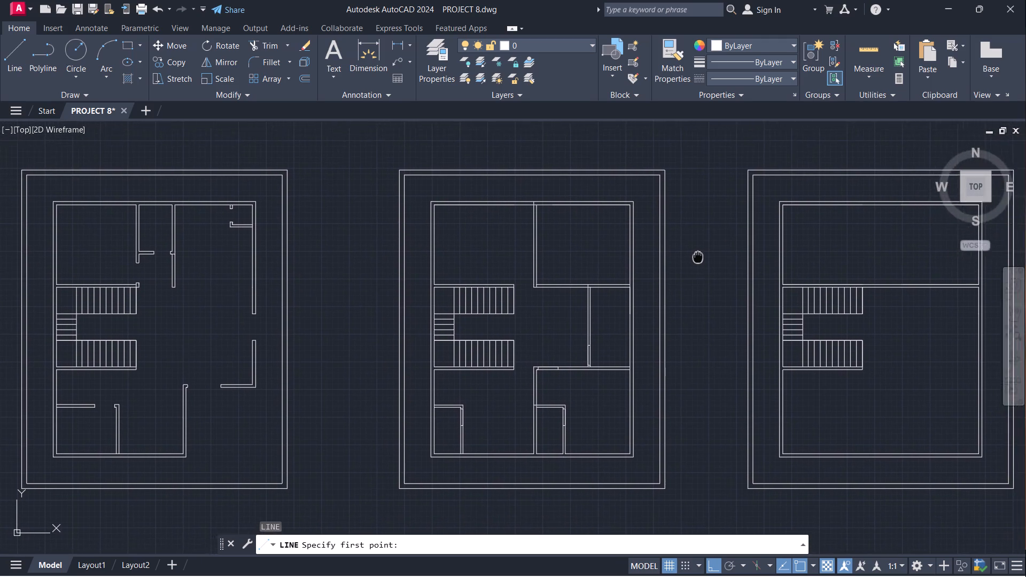
pyautogui.moveTo(698, 256); pyautogui.dragTo(674, 268, button='middle')
pyautogui.scroll(-1, 686, 248)
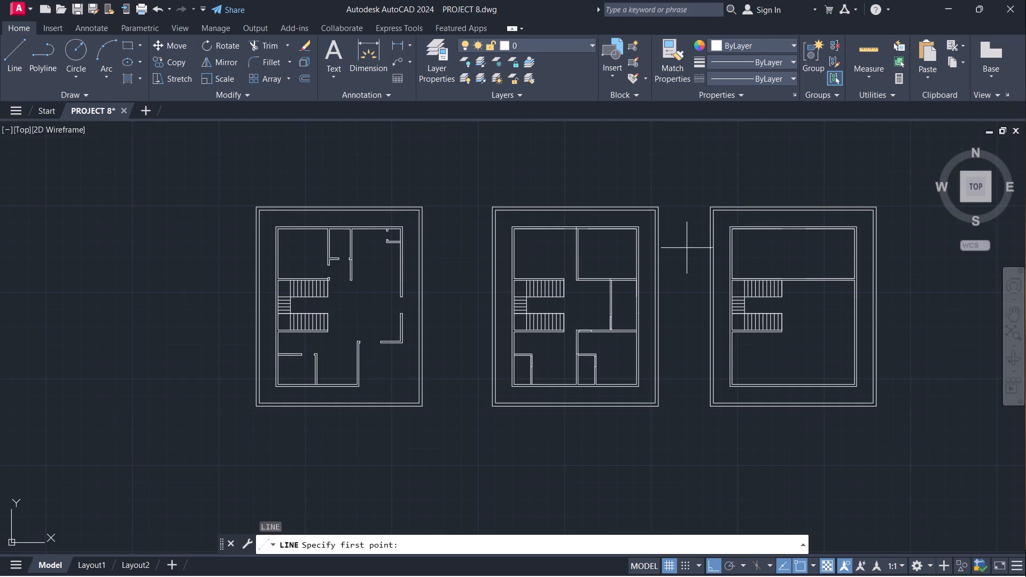
pyautogui.scroll(1, 687, 247)
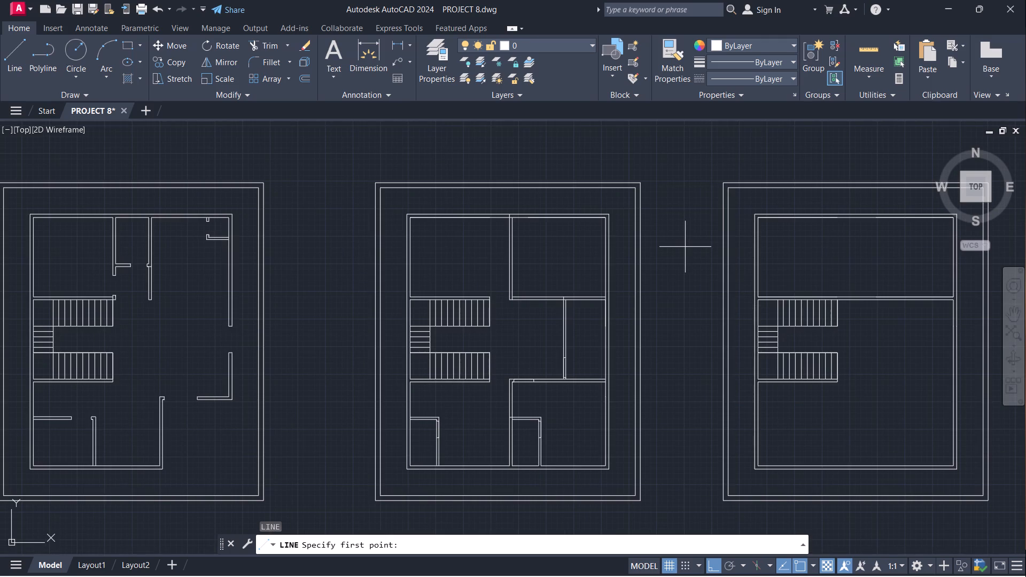
pyautogui.scroll(-1, 685, 247)
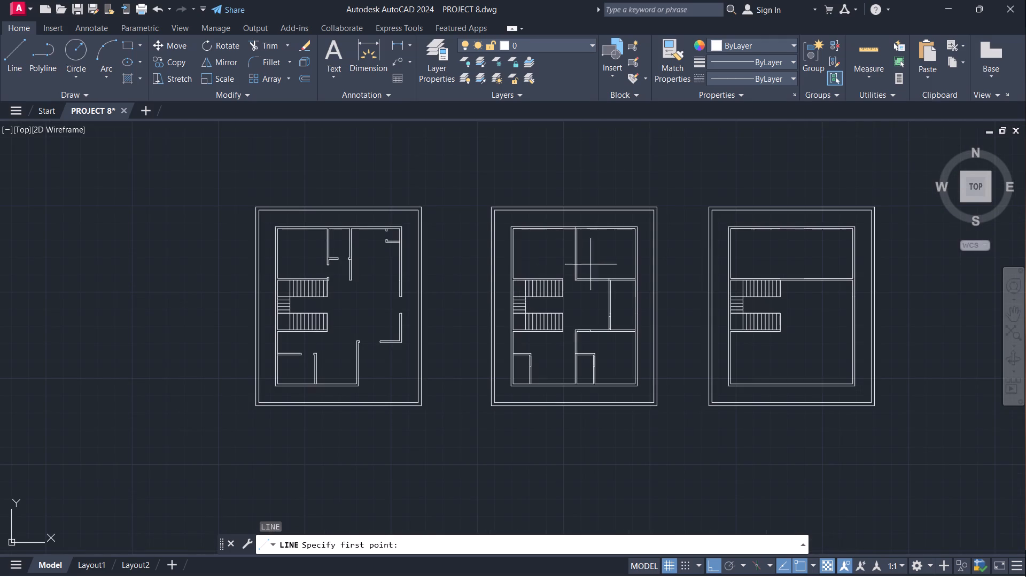
pyautogui.moveTo(639, 187); pyautogui.dragTo(570, 198, button='middle')
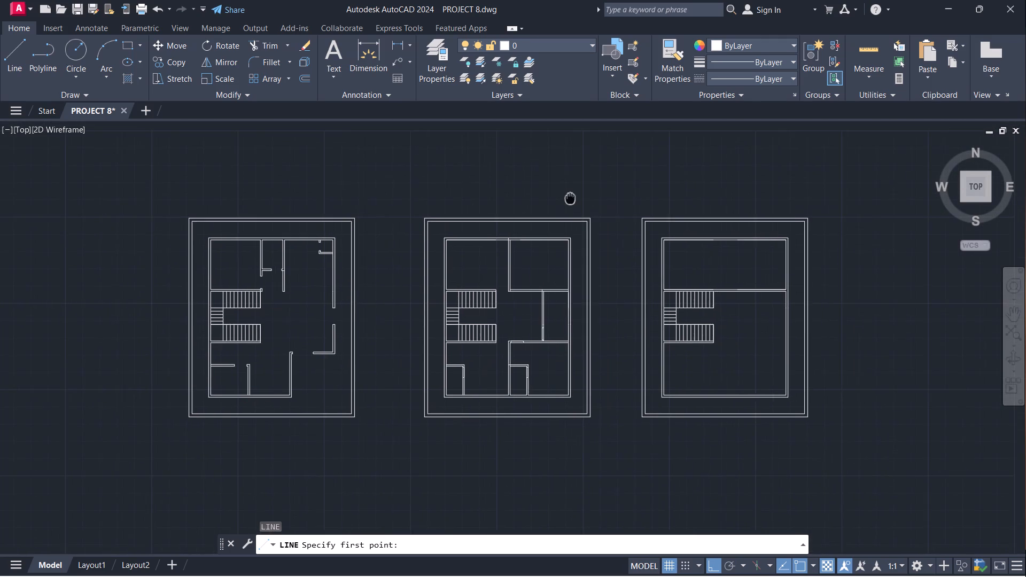
pyautogui.moveTo(570, 198); pyautogui.dragTo(585, 199, button='middle')
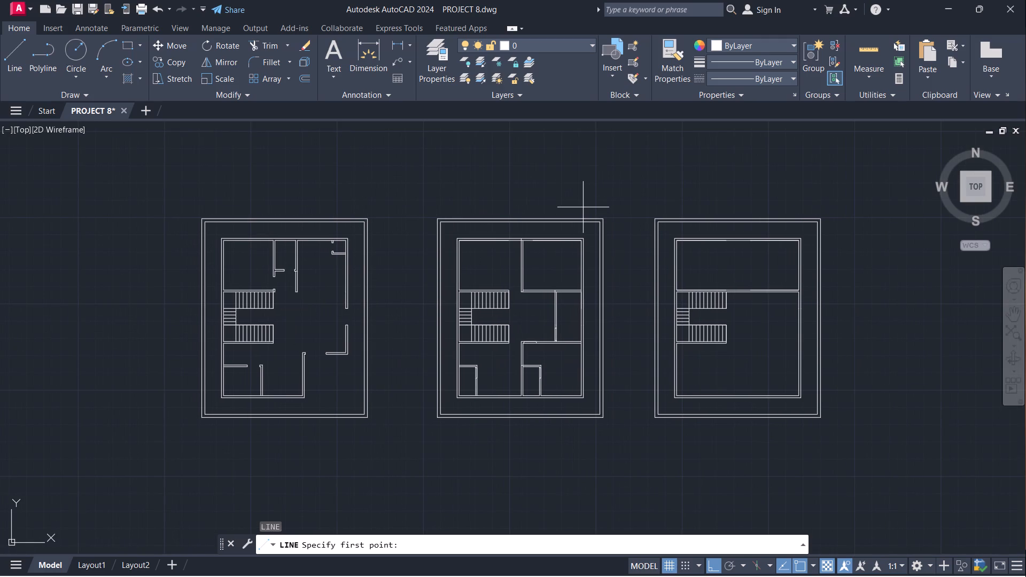
pyautogui.press('Escape')
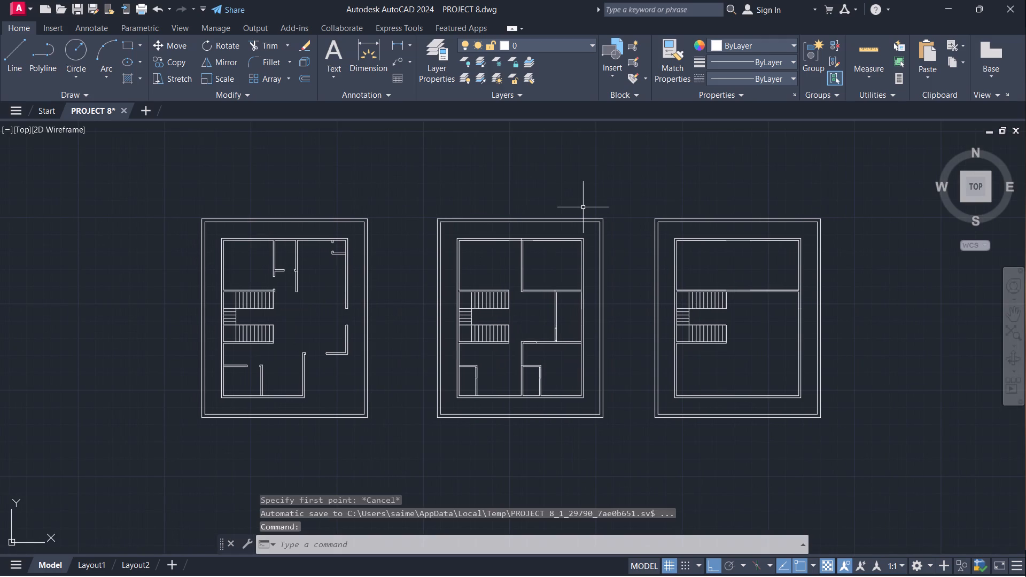
# In the middle plan, trim out the marked door openings in the partition right of the stairs and the lower-right room's top wall.
pyautogui.write('tr')
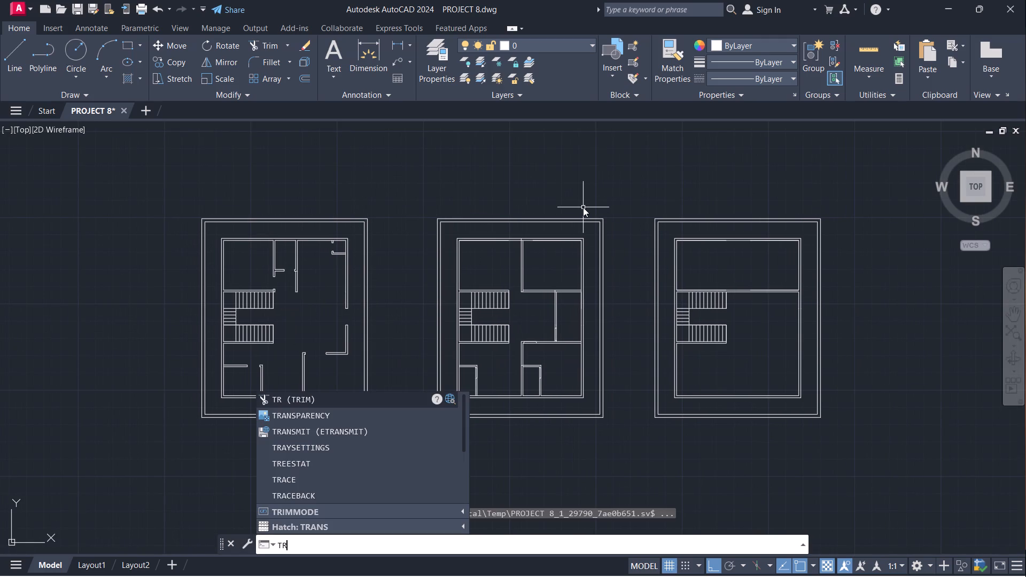
pyautogui.press('Return')
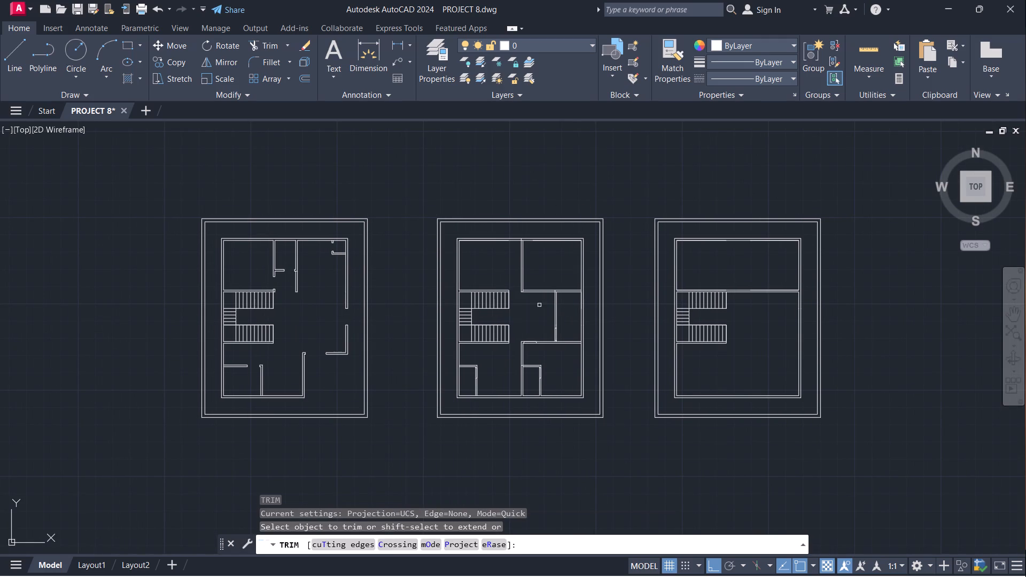
pyautogui.scroll(2, 535, 300)
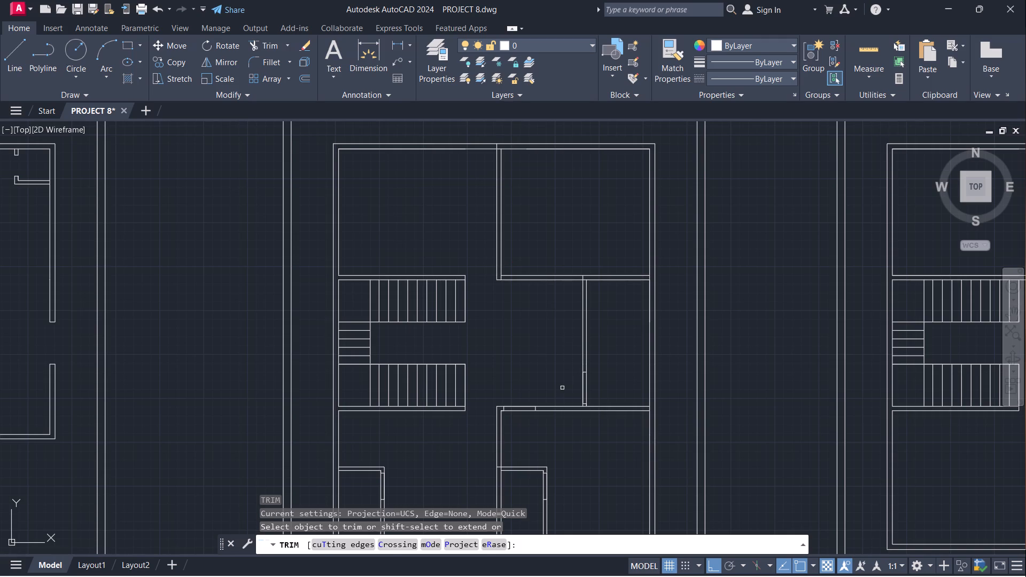
pyautogui.moveTo(562, 388); pyautogui.dragTo(603, 391)
pyautogui.moveTo(523, 400); pyautogui.dragTo(527, 426)
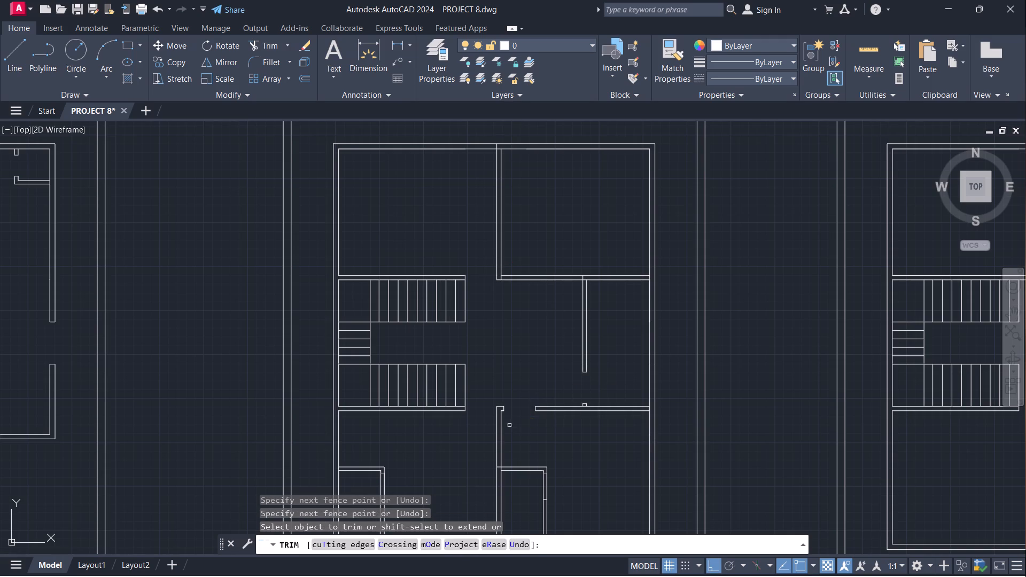
# Trim out the marked door openings in the right-hand walls of the middle plan's two small lower rooms.
pyautogui.moveTo(432, 469); pyautogui.dragTo(489, 324, button='middle')
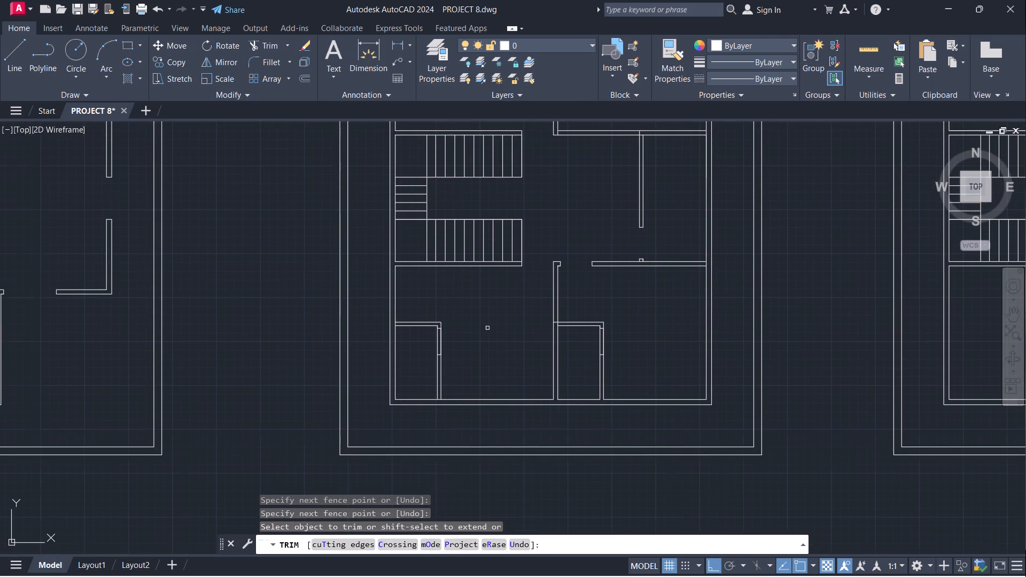
pyautogui.moveTo(471, 344); pyautogui.dragTo(423, 345)
pyautogui.moveTo(589, 344); pyautogui.dragTo(623, 342)
pyautogui.scroll(-1, 633, 311)
pyautogui.moveTo(642, 313); pyautogui.dragTo(534, 384, button='middle')
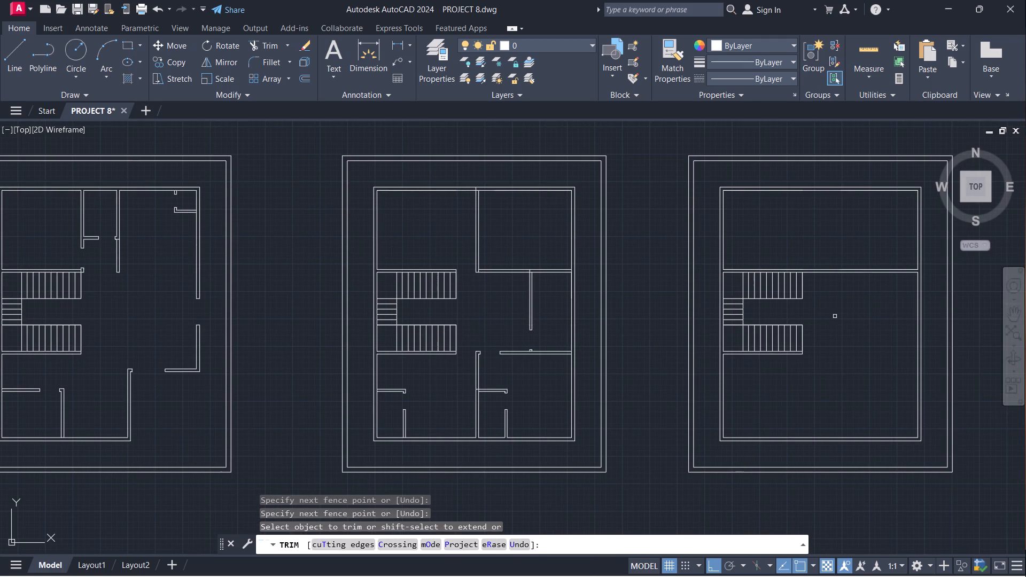
pyautogui.press('Escape')
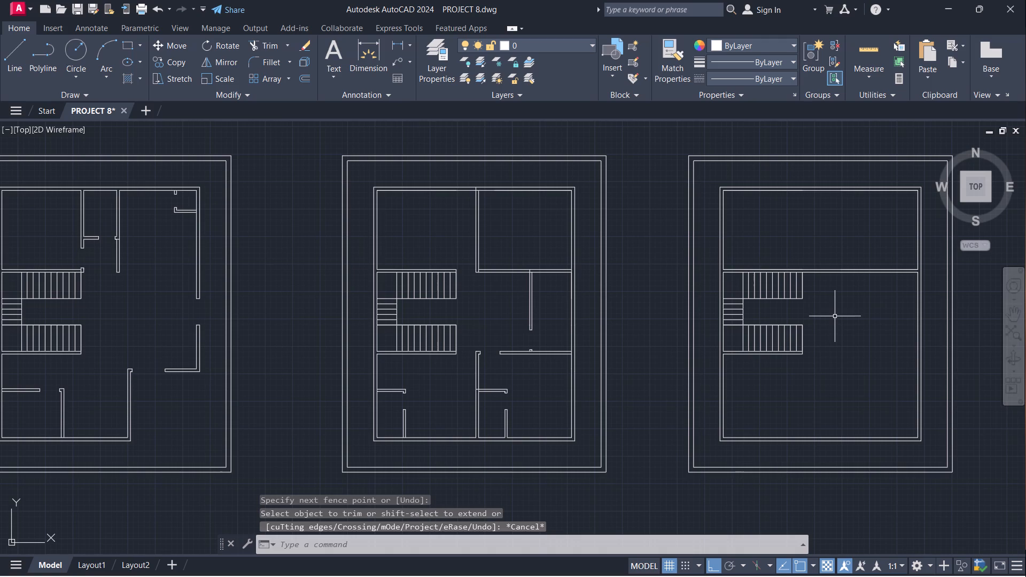
# In the right-hand plan, draw lines marking a 4' door opening in the wall above the stairs, starting 3" from the right outer wall.
pyautogui.moveTo(881, 309); pyautogui.dragTo(820, 310, button='middle')
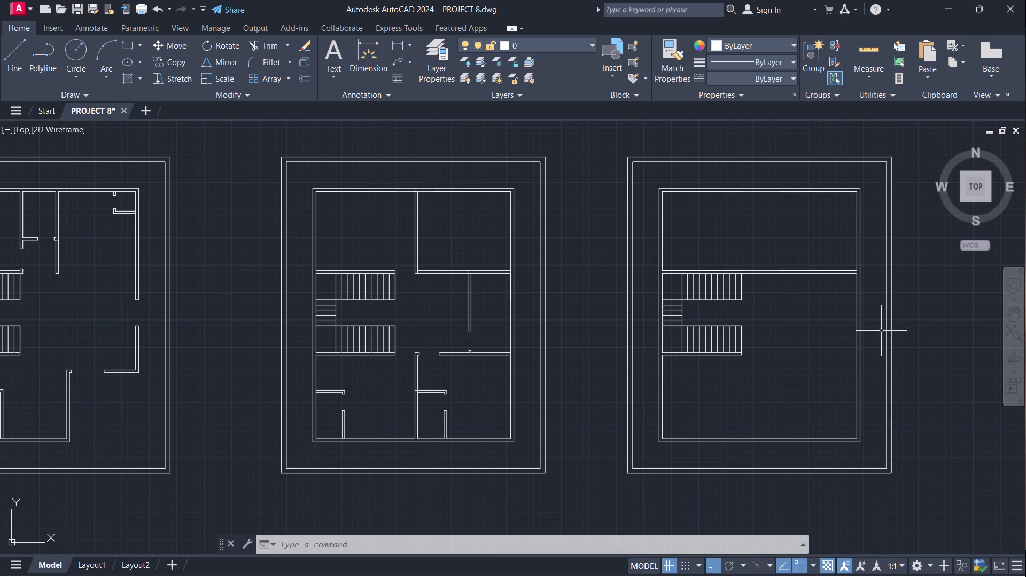
pyautogui.scroll(2, 850, 271)
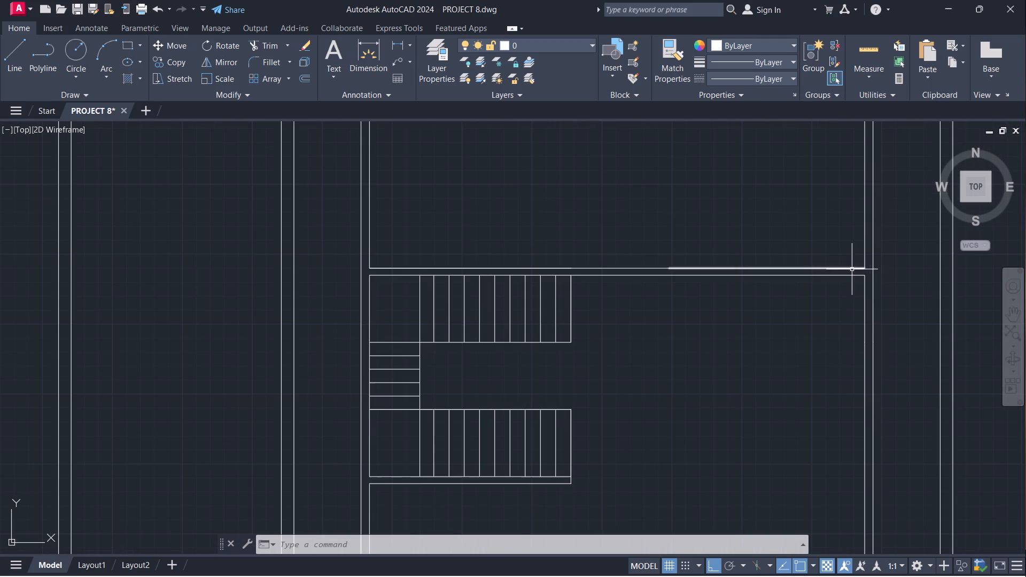
pyautogui.moveTo(828, 308); pyautogui.dragTo(753, 363, button='middle')
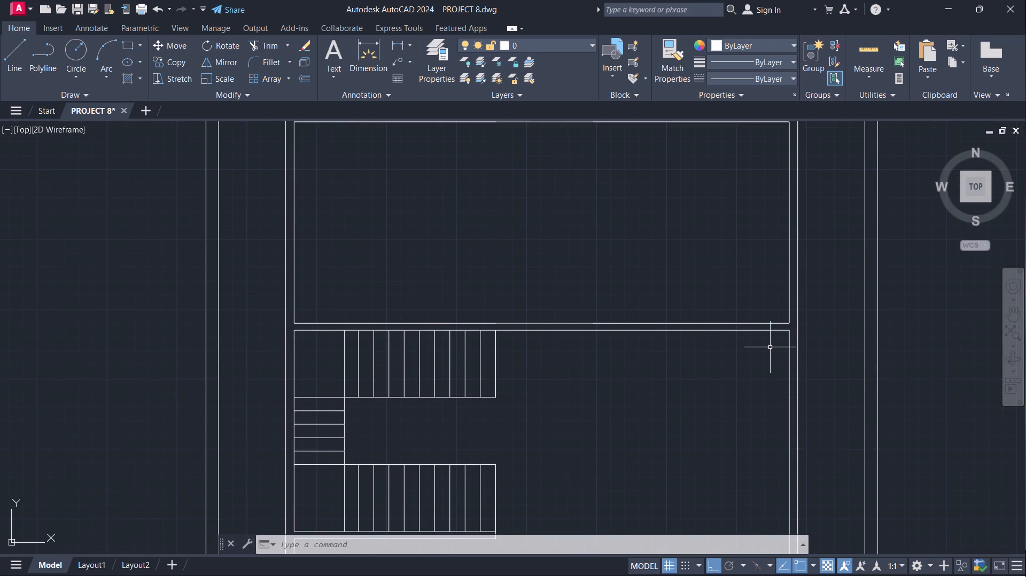
pyautogui.press('l')
pyautogui.press('Return')
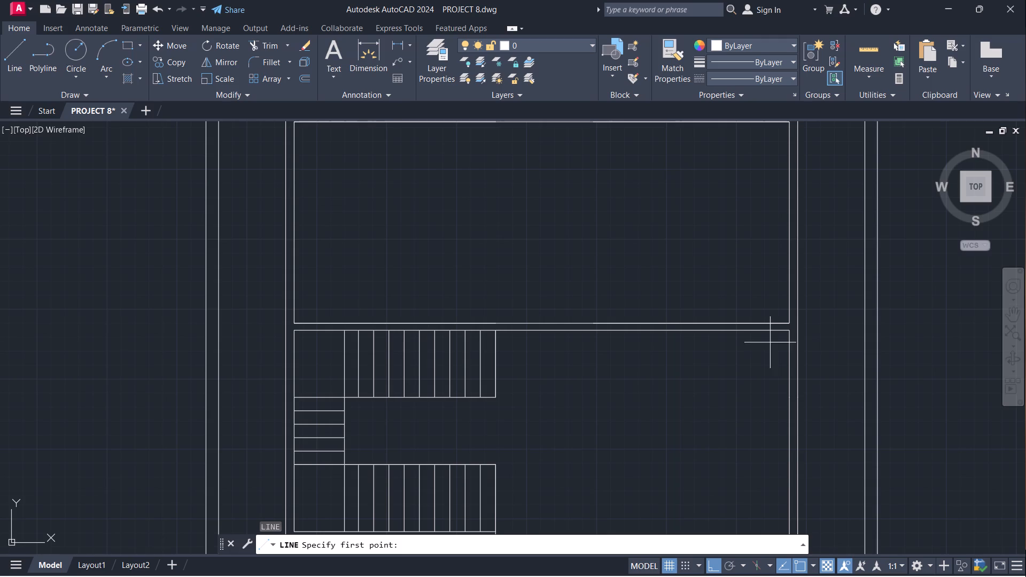
pyautogui.click(787, 332)
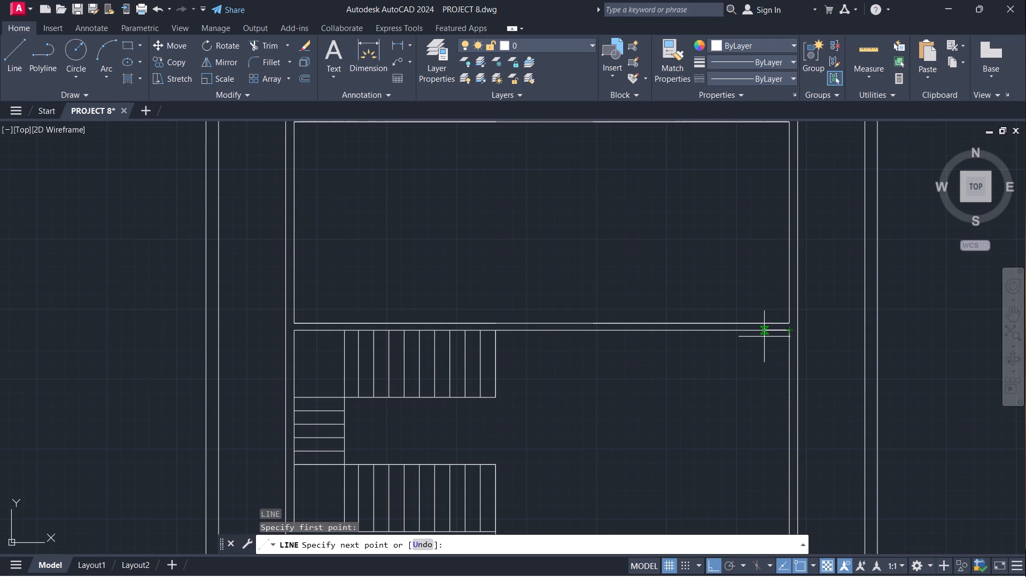
pyautogui.press('3')
pyautogui.press('Return')
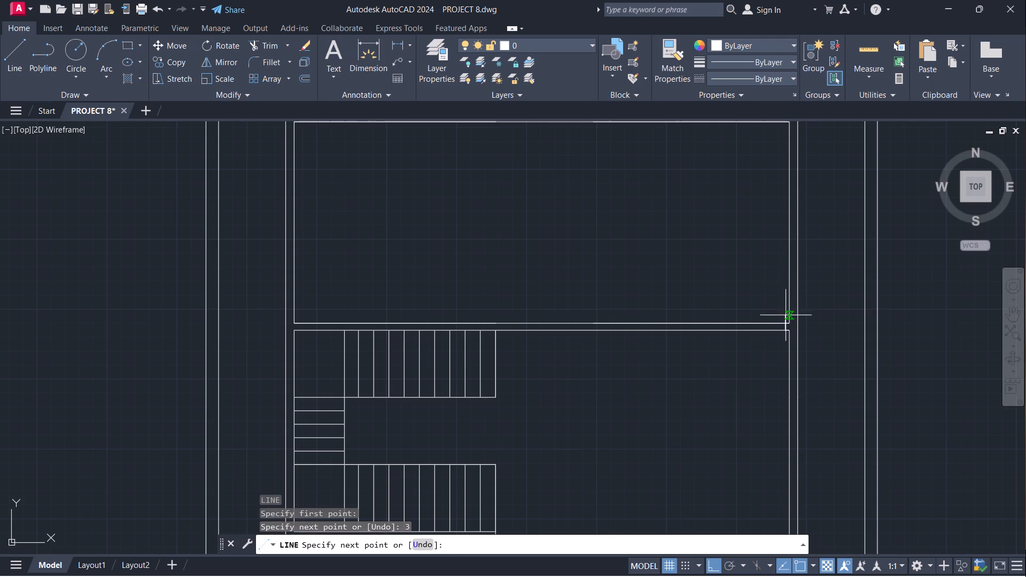
pyautogui.scroll(2, 778, 325)
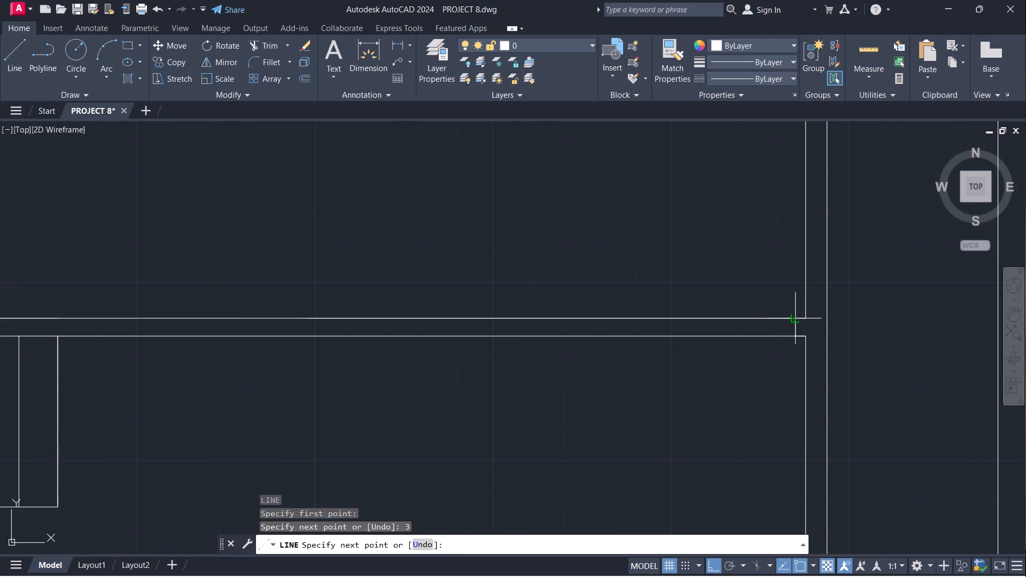
pyautogui.click(797, 316)
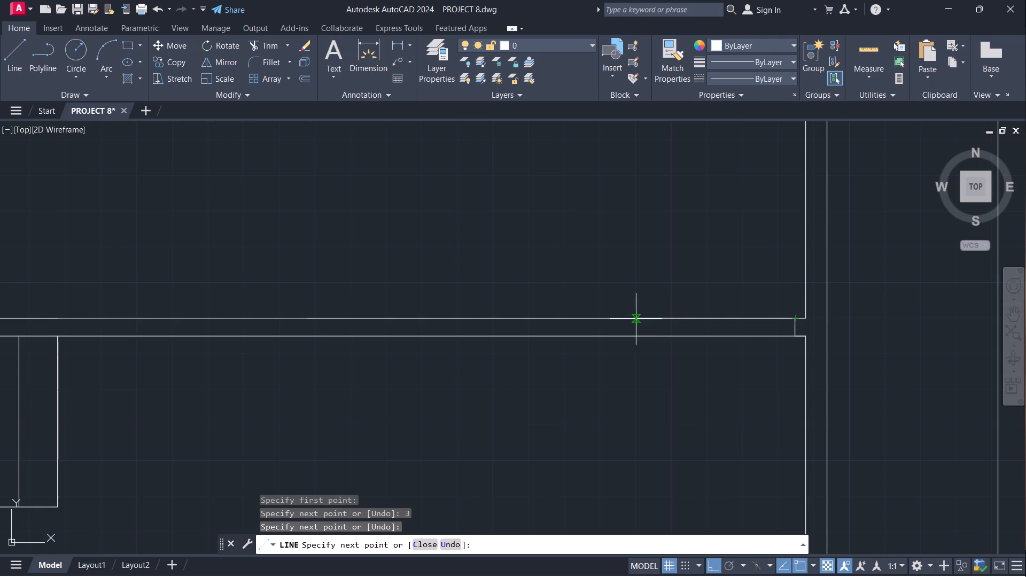
pyautogui.press('4')
pyautogui.press("'")
pyautogui.press('Return')
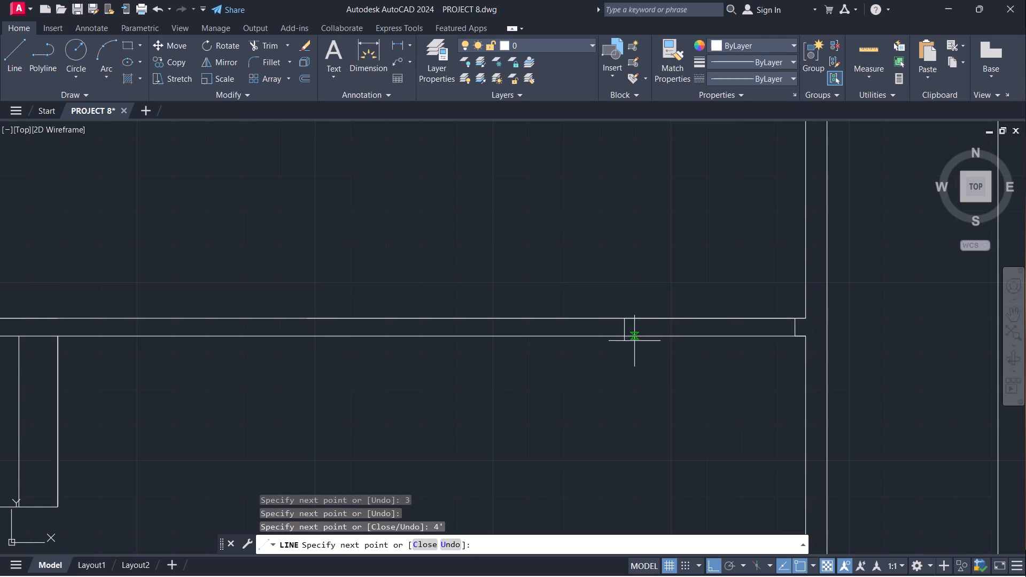
pyautogui.click(624, 339)
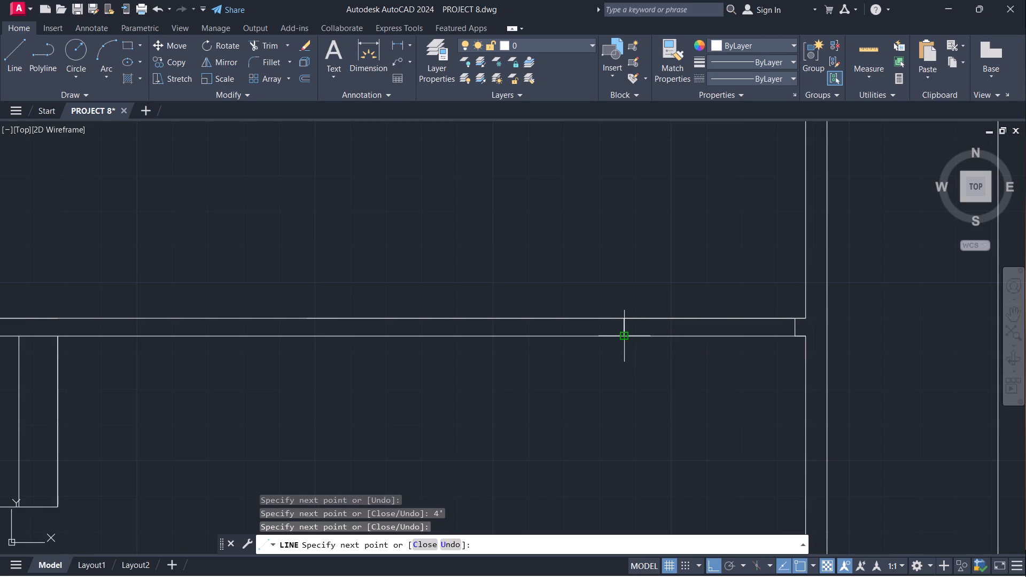
pyautogui.press('Escape')
# Trim both wall lines between the two marks to cut the door opening in the right-hand plan.
pyautogui.write('tr')
pyautogui.press('Return')
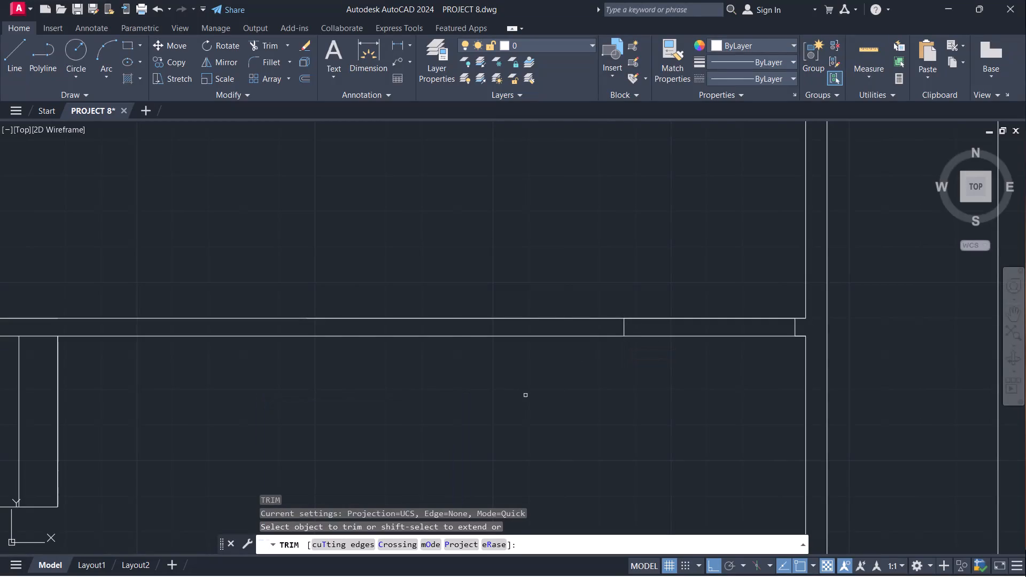
pyautogui.moveTo(673, 305); pyautogui.dragTo(685, 354)
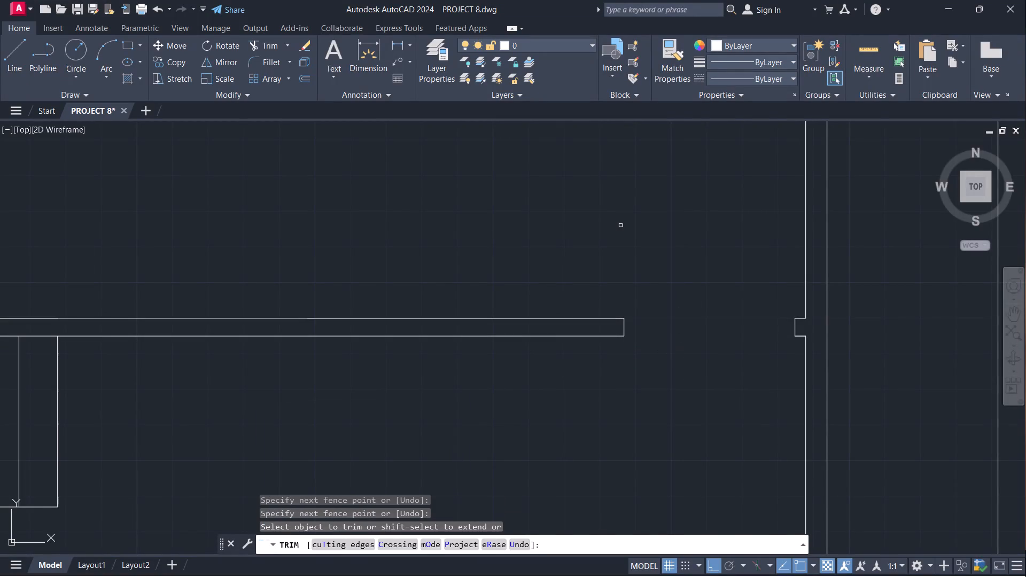
# Examine the right-hand plan's new opening and compare its layout with the other two floor plans.
pyautogui.scroll(-1, 620, 225)
pyautogui.scroll(-1, 563, 211)
pyautogui.scroll(-1, 532, 310)
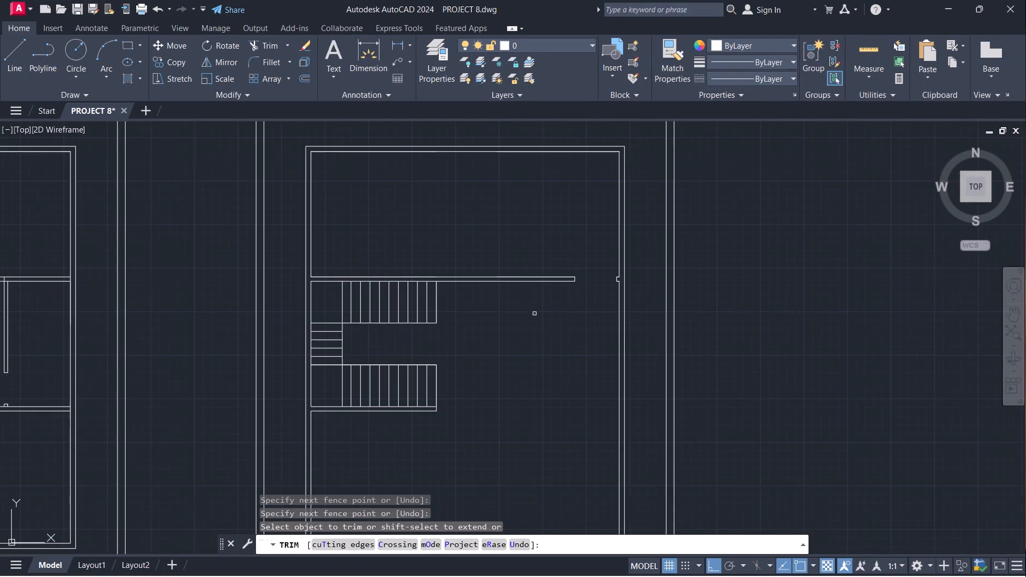
pyautogui.moveTo(504, 331); pyautogui.dragTo(636, 330, button='middle')
pyautogui.scroll(-1, 641, 325)
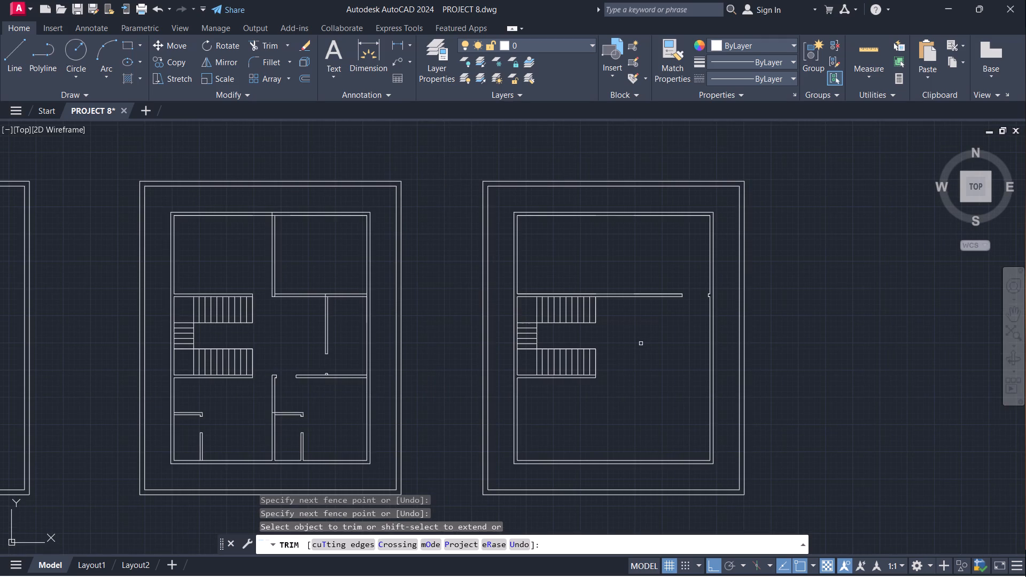
pyautogui.scroll(1, 648, 325)
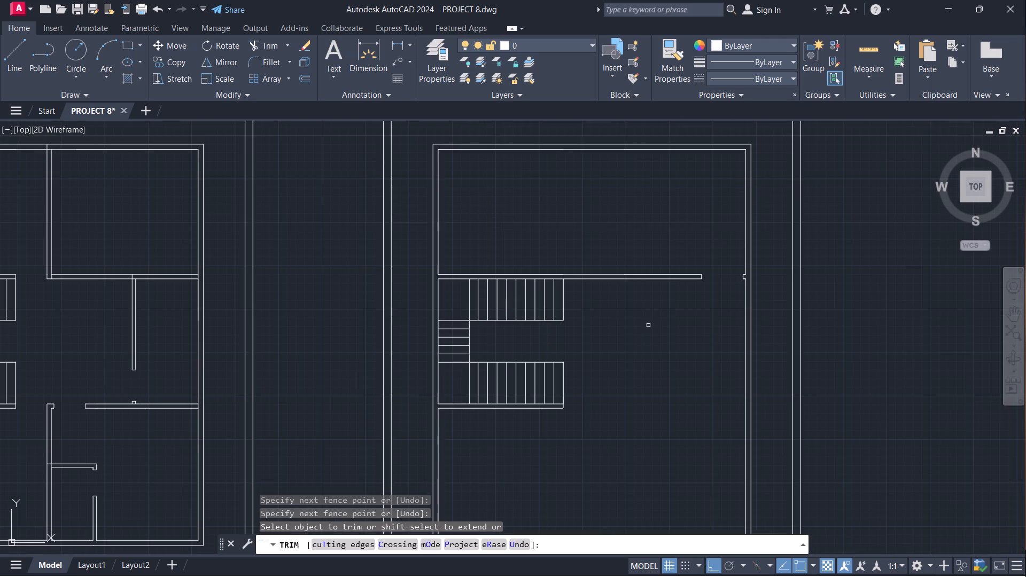
pyautogui.scroll(-1, 648, 325)
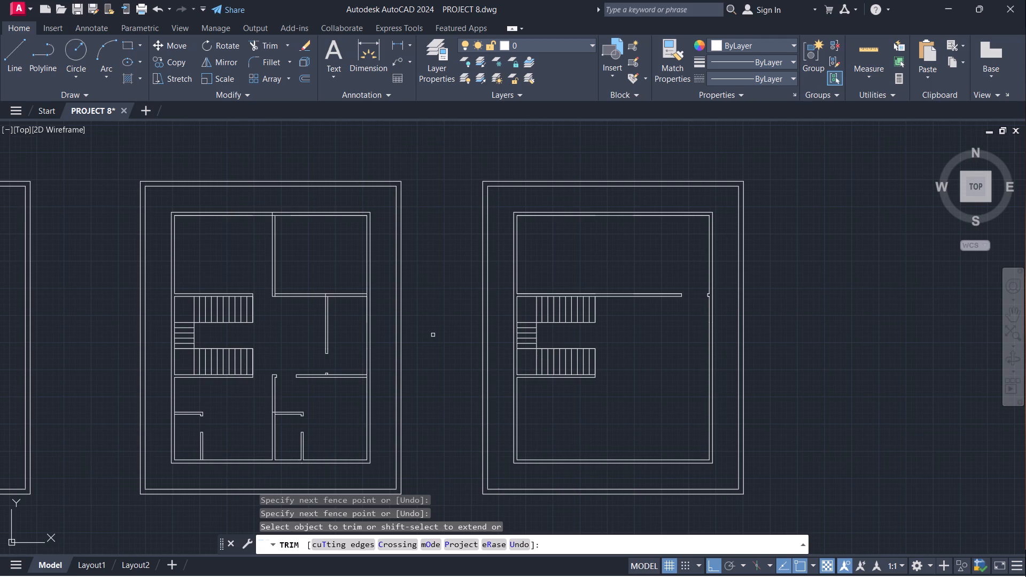
pyautogui.press('Escape')
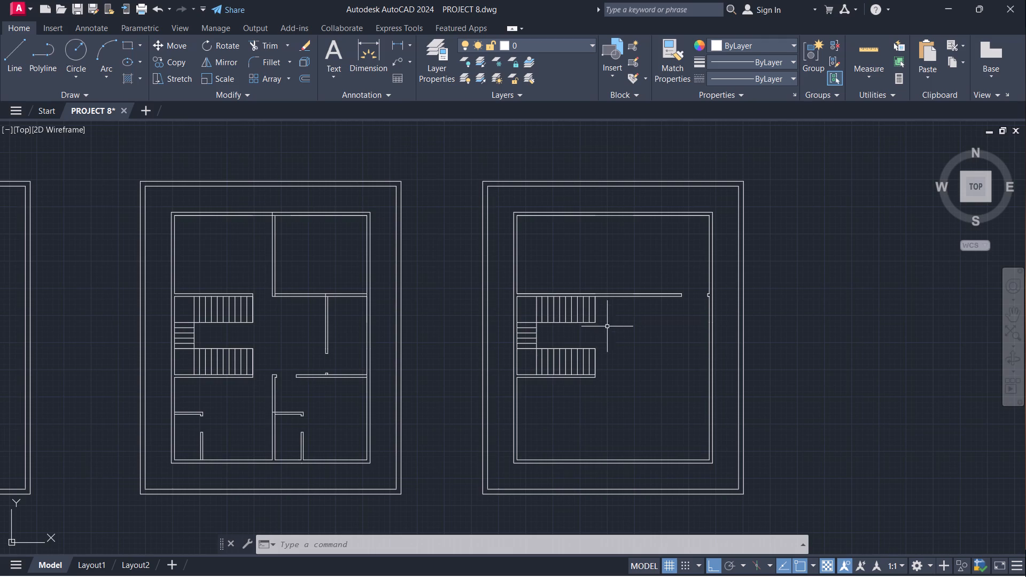
pyautogui.moveTo(619, 334); pyautogui.dragTo(698, 313, button='middle')
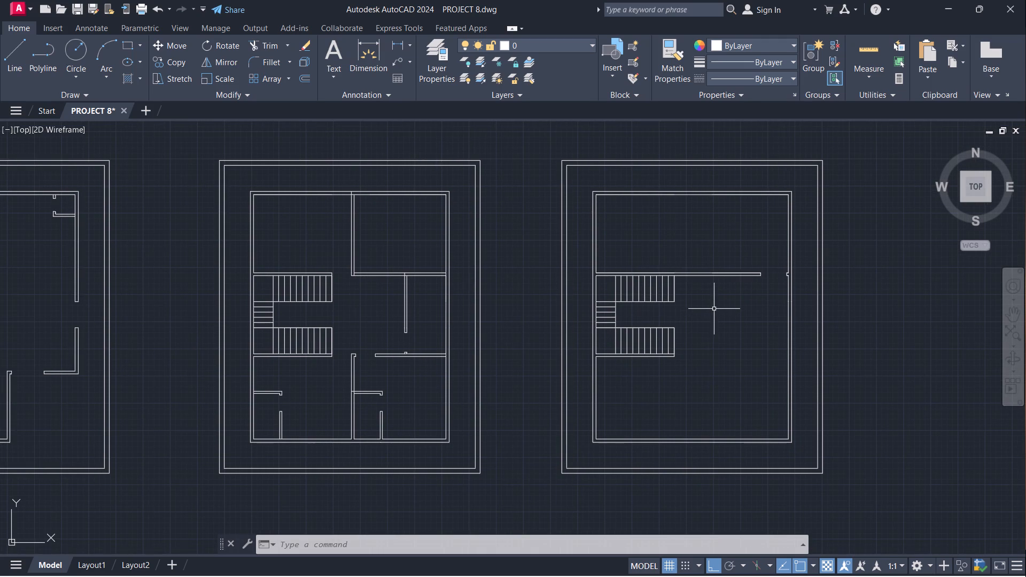
pyautogui.moveTo(711, 311); pyautogui.dragTo(760, 326, button='middle')
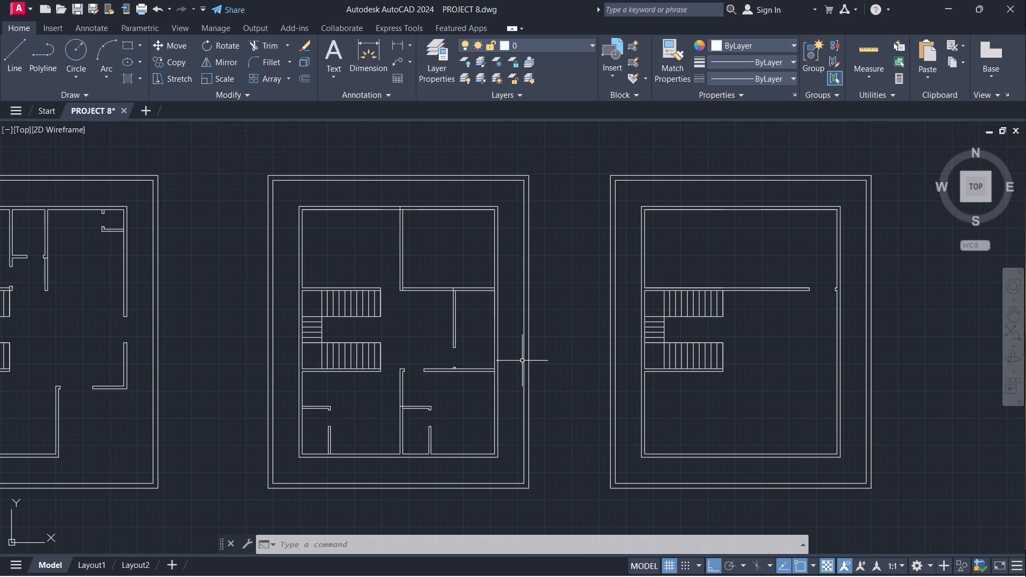
pyautogui.scroll(-1, 522, 361)
pyautogui.moveTo(556, 367); pyautogui.dragTo(625, 340, button='middle')
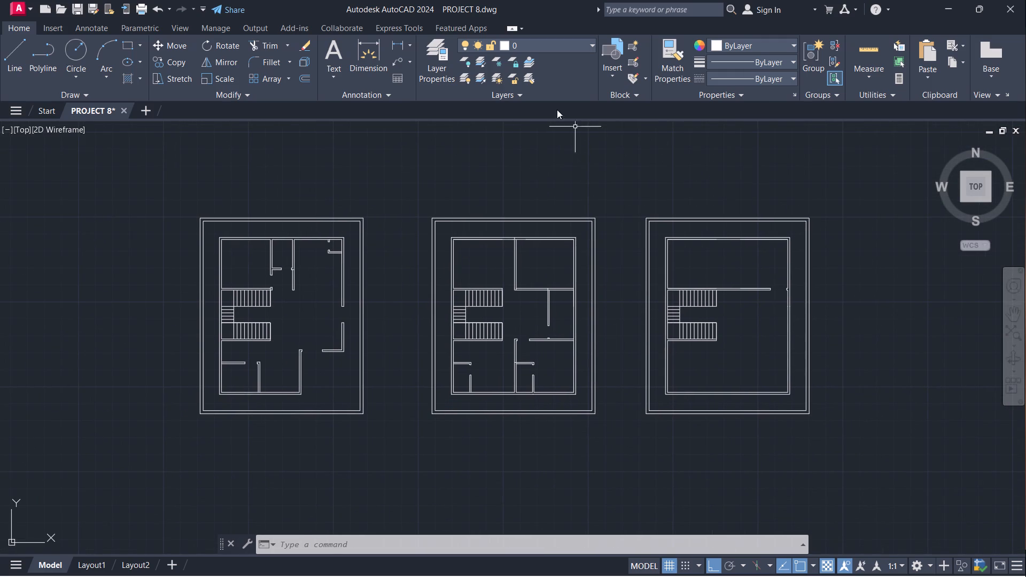
# Open the layer properties and create a new layer.
pyautogui.doubleClick(449, 49)
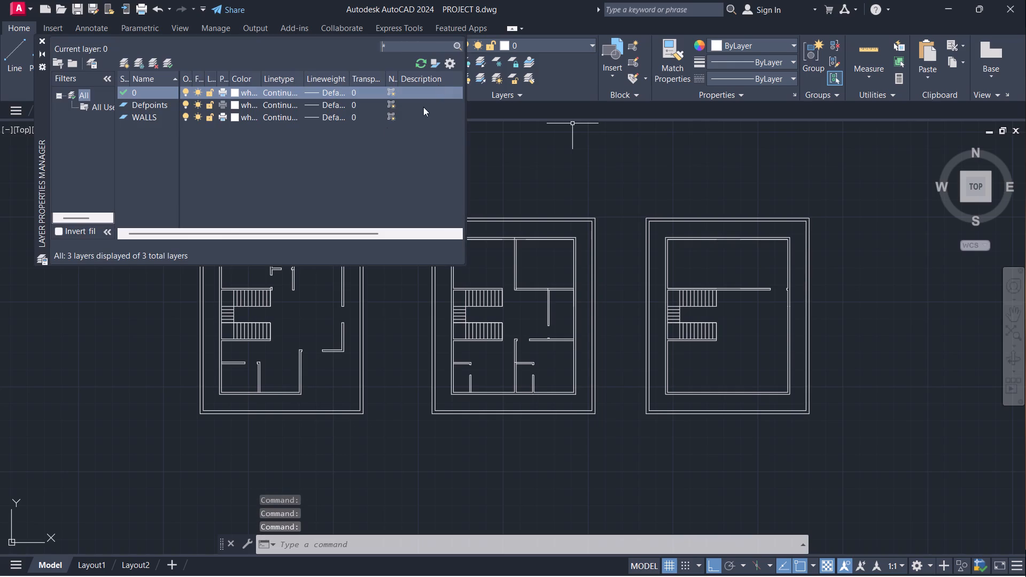
pyautogui.click(123, 62)
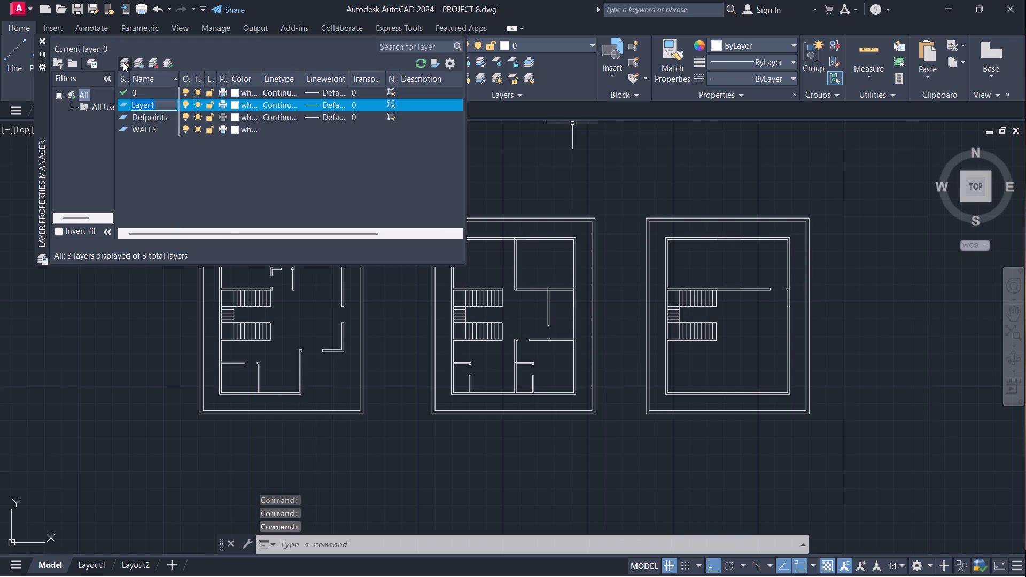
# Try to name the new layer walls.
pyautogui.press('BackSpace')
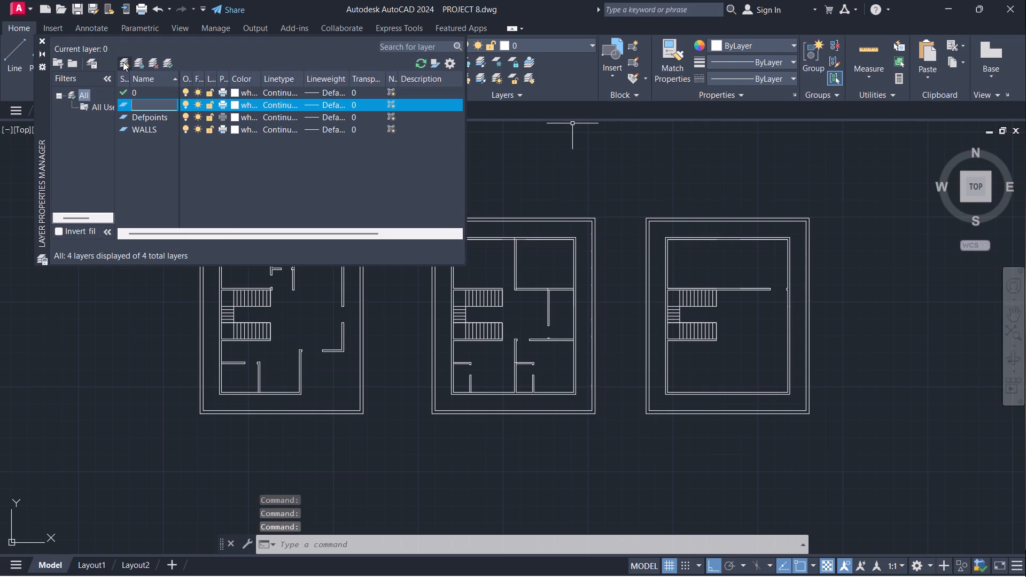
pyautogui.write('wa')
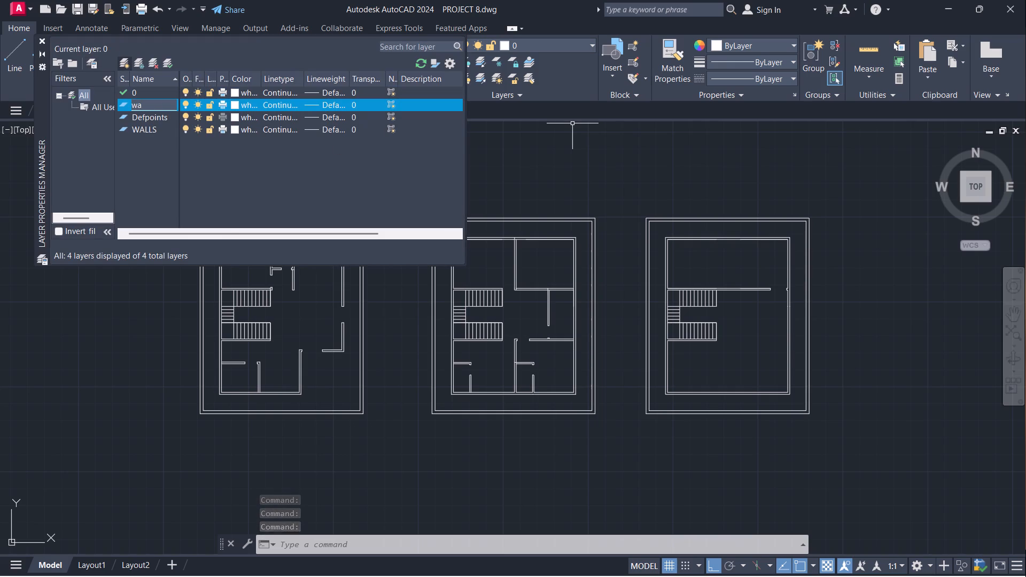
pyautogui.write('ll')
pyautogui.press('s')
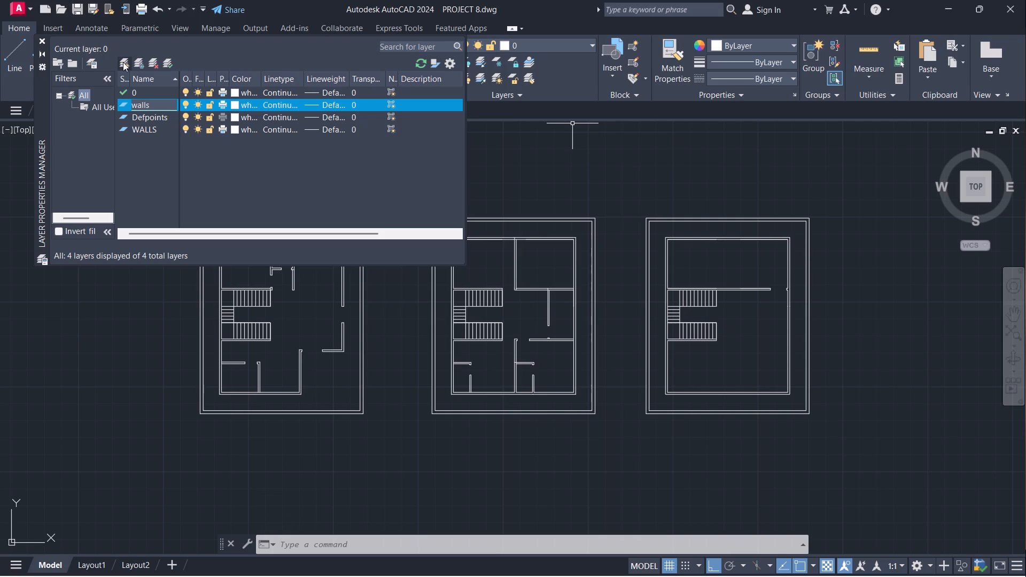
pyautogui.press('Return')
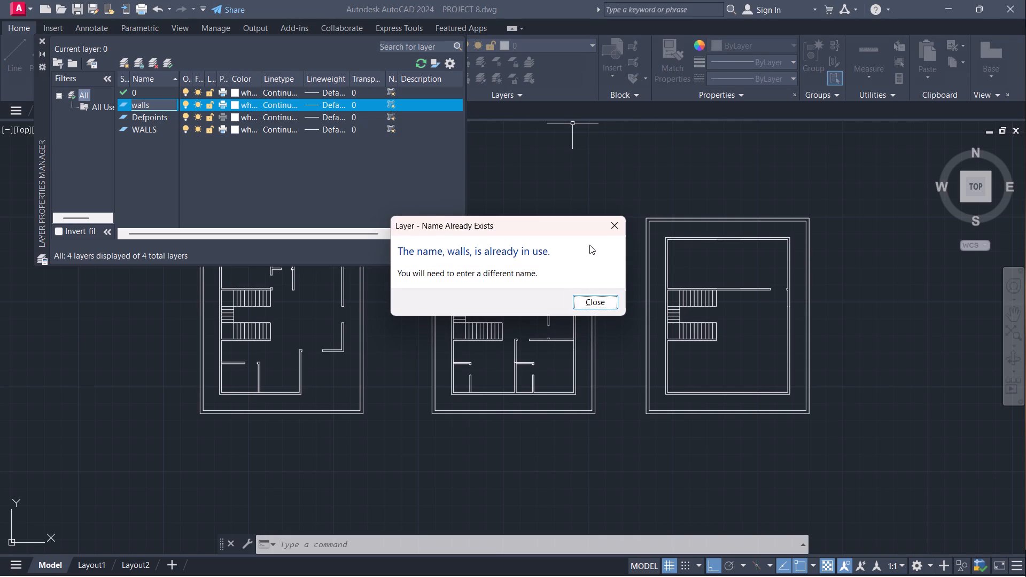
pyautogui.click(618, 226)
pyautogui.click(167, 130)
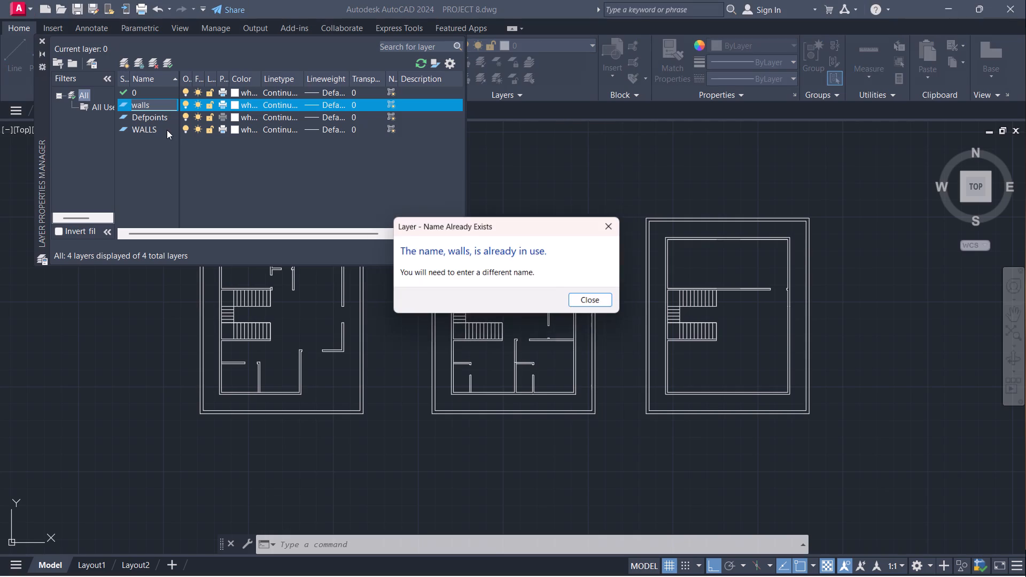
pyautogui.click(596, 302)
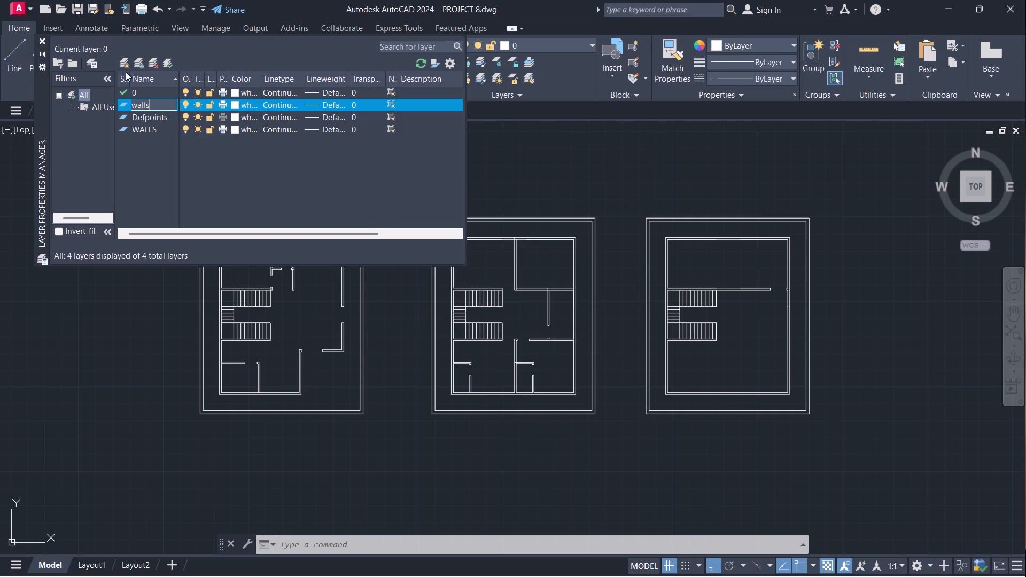
# Name the new layer doors.
pyautogui.press('BackSpace')
pyautogui.press('BackSpace')
pyautogui.press('BackSpace')
pyautogui.press('BackSpace')
pyautogui.press('BackSpace')
pyautogui.press('BackSpace')
pyautogui.press('BackSpace')
pyautogui.press('BackSpace')
pyautogui.press('BackSpace')
pyautogui.press('BackSpace')
pyautogui.press('d')
pyautogui.press('o')
pyautogui.press('o')
pyautogui.press('r')
pyautogui.press('s')
# Set the doors layer's color to blue and make it the current layer.
pyautogui.click(234, 102)
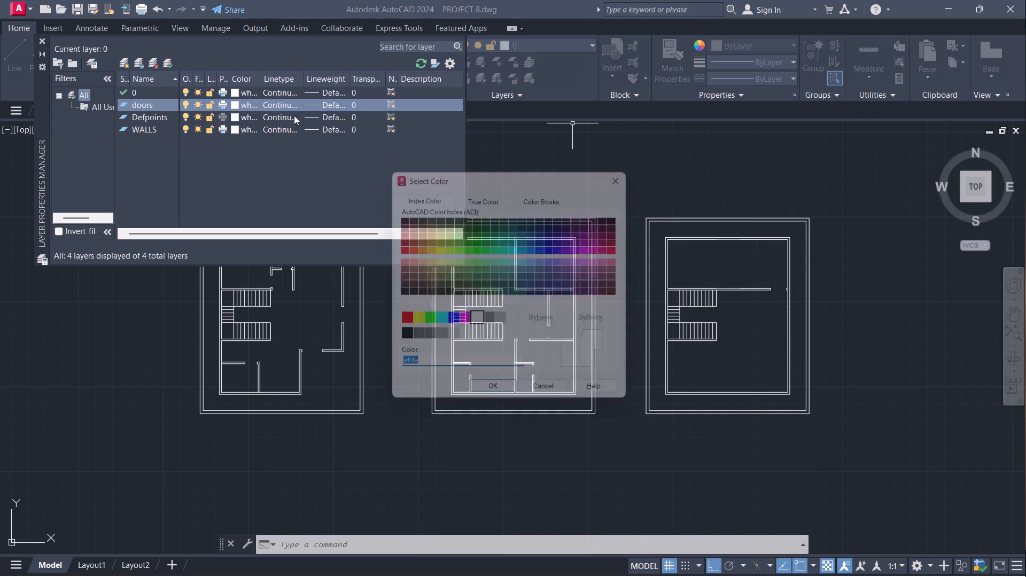
pyautogui.click(451, 323)
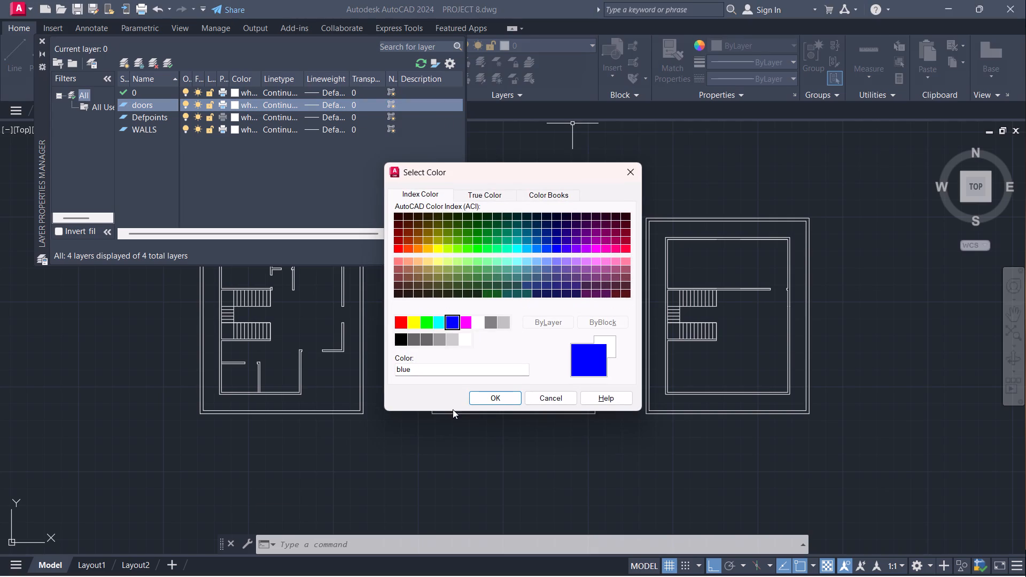
pyautogui.click(497, 397)
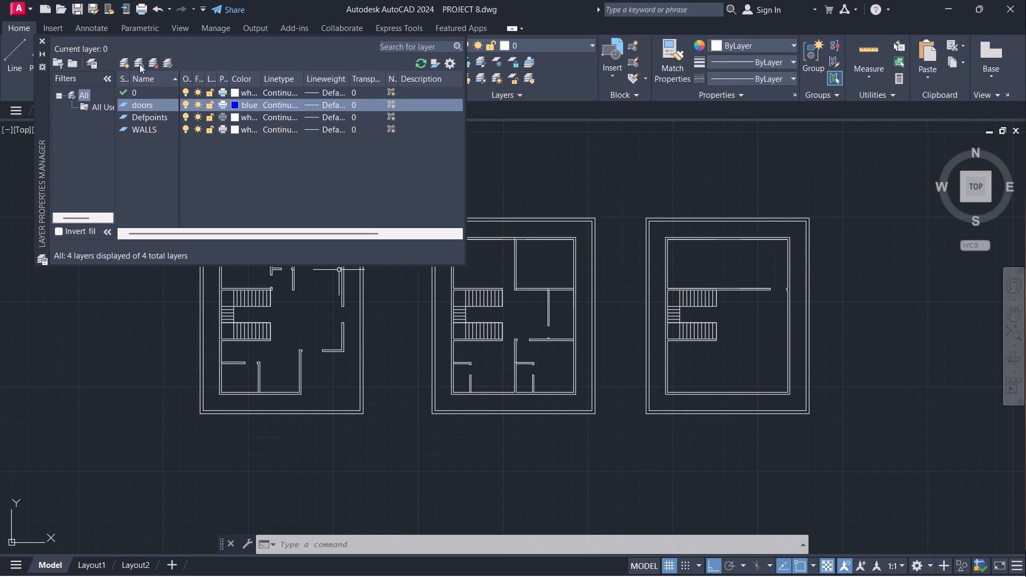
pyautogui.click(161, 61)
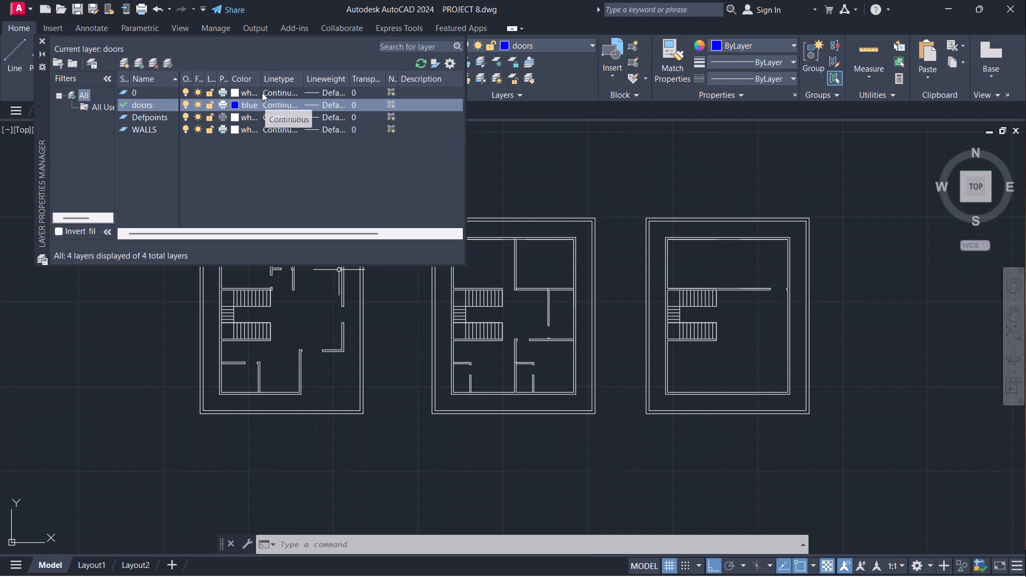
pyautogui.click(40, 38)
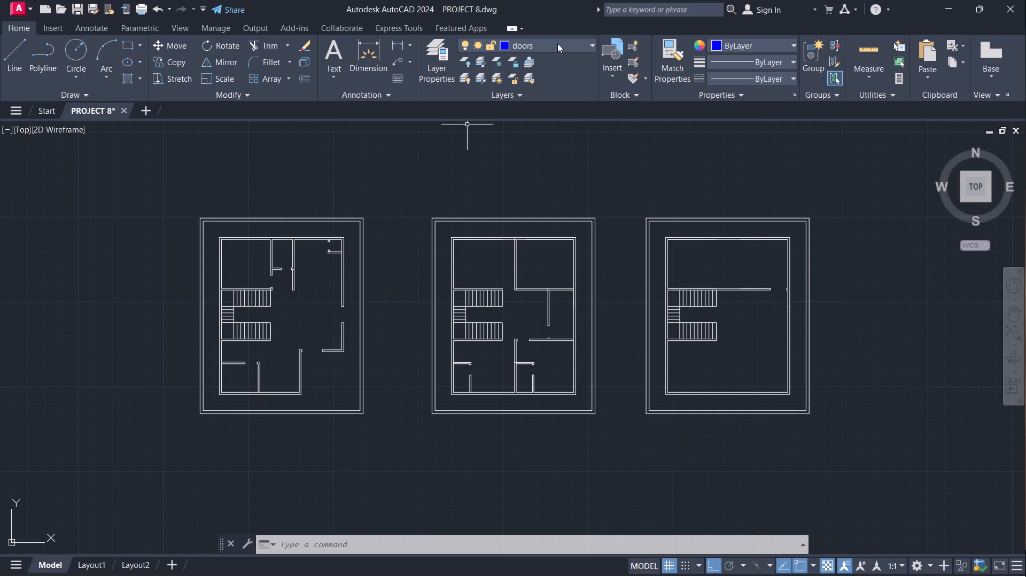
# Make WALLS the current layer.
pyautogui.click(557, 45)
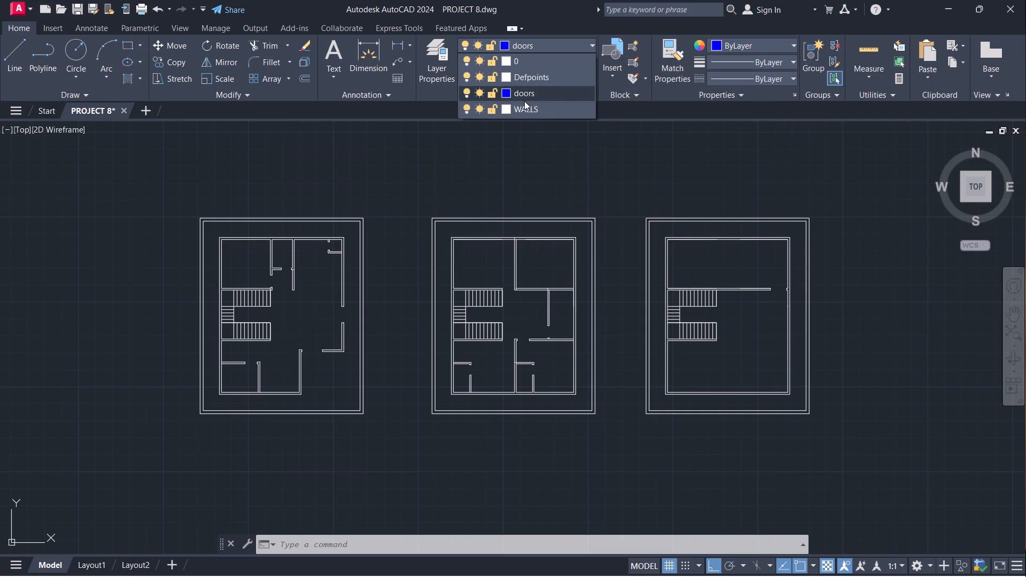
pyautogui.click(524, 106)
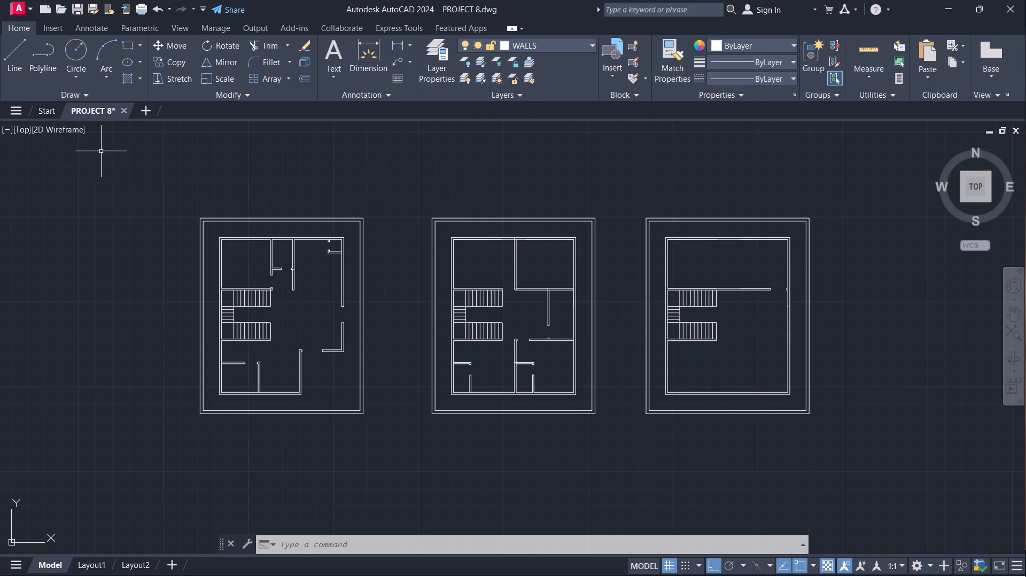
# Select all the linework of the three floor plans and assign it to the WALLS layer.
pyautogui.click(102, 147)
pyautogui.click(889, 472)
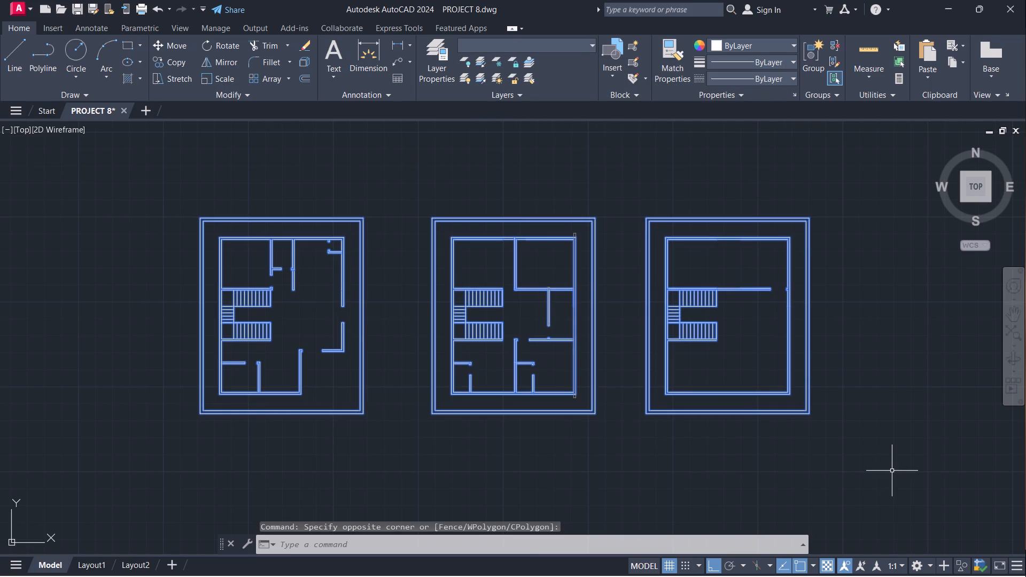
pyautogui.hotkey('ctrl', '1')
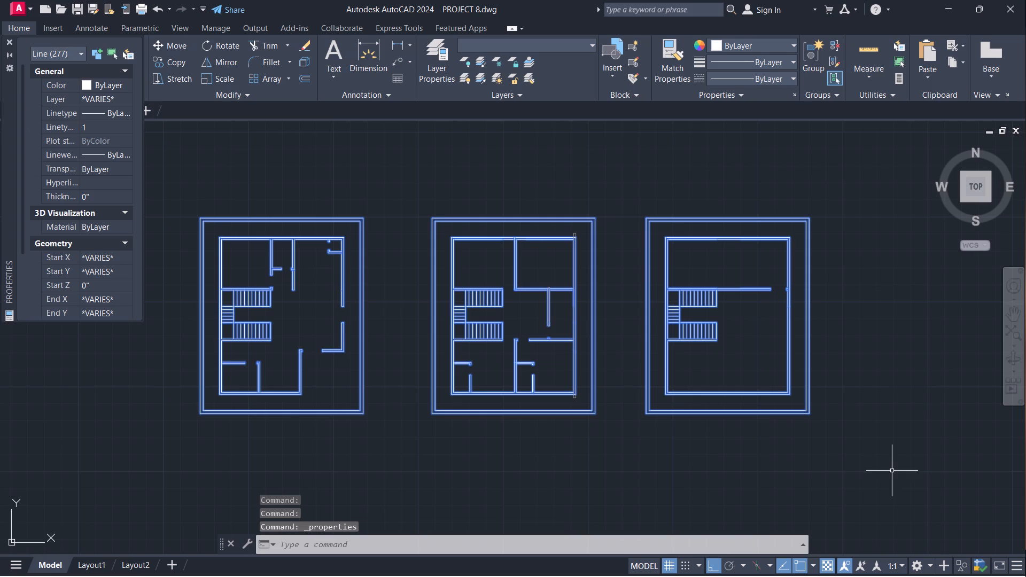
pyautogui.click(129, 99)
pyautogui.click(129, 99)
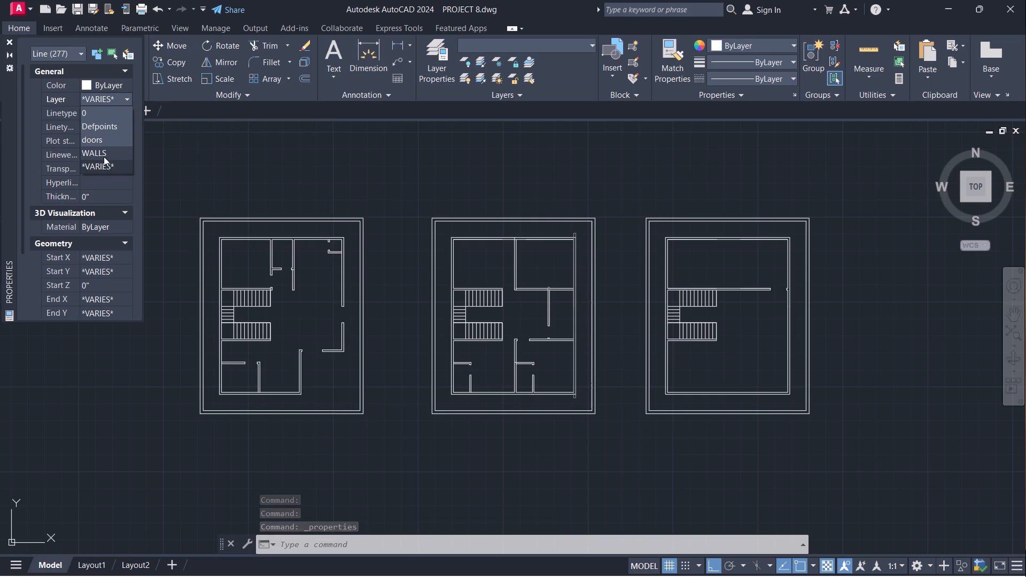
pyautogui.click(106, 151)
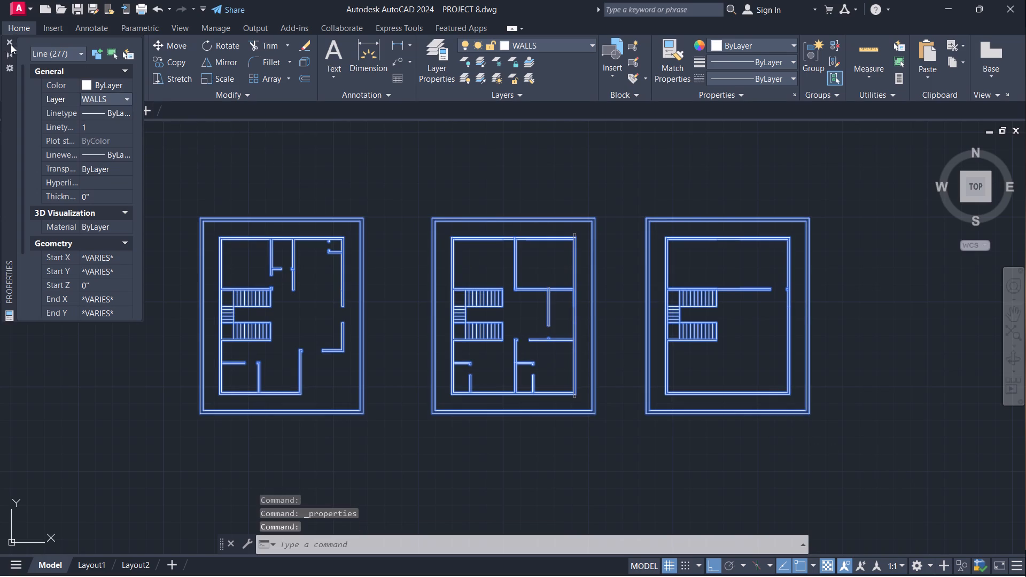
pyautogui.click(10, 40)
pyautogui.click(154, 209)
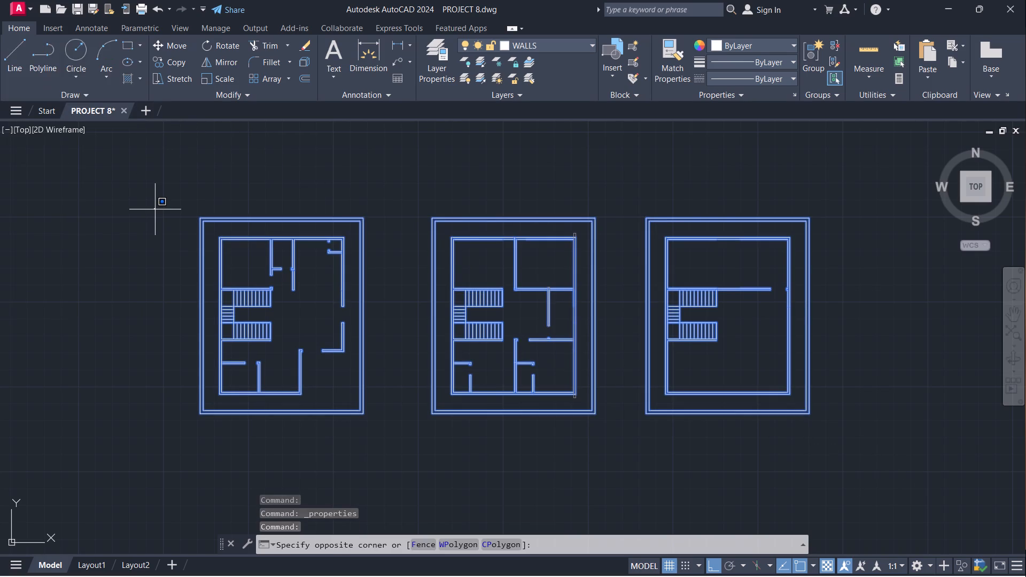
pyautogui.press('Escape')
pyautogui.press('Escape')
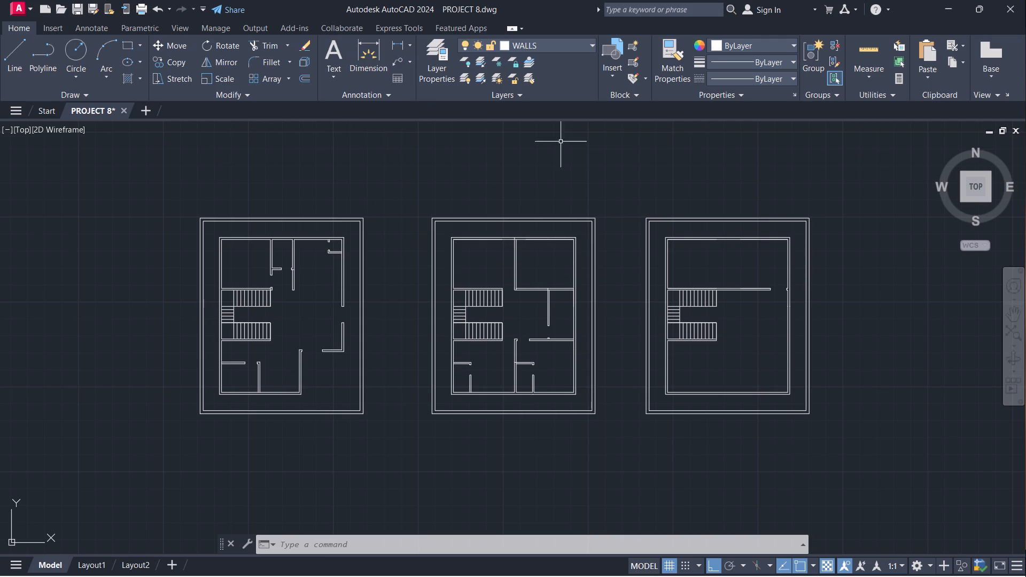
# Make doors the current layer.
pyautogui.click(564, 42)
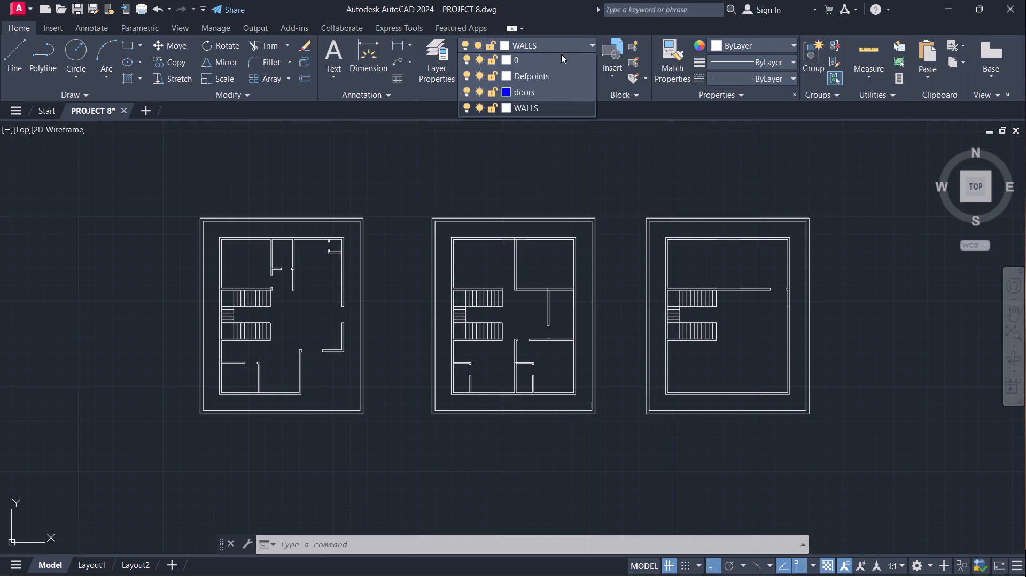
pyautogui.click(541, 92)
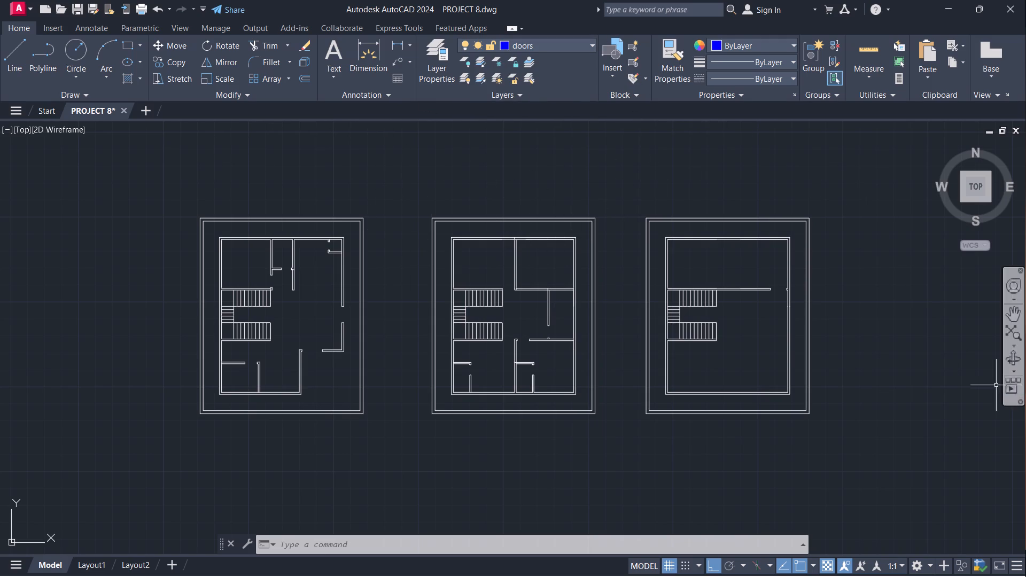
# Insert the recent Door - Imperial block in the empty space below and between the first two plans, redefining its existing definition.
pyautogui.press('i')
pyautogui.press('Return')
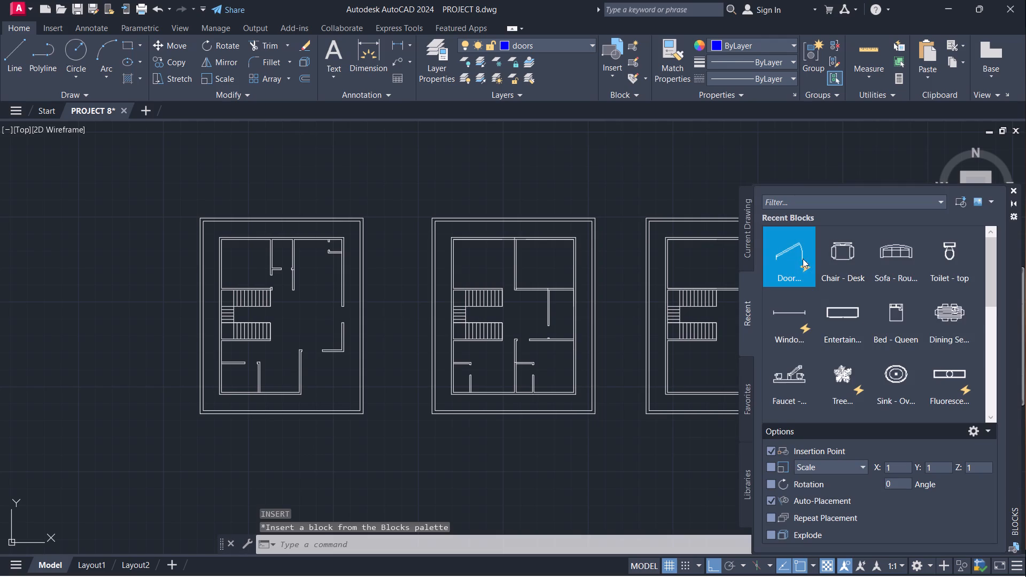
pyautogui.click(799, 255)
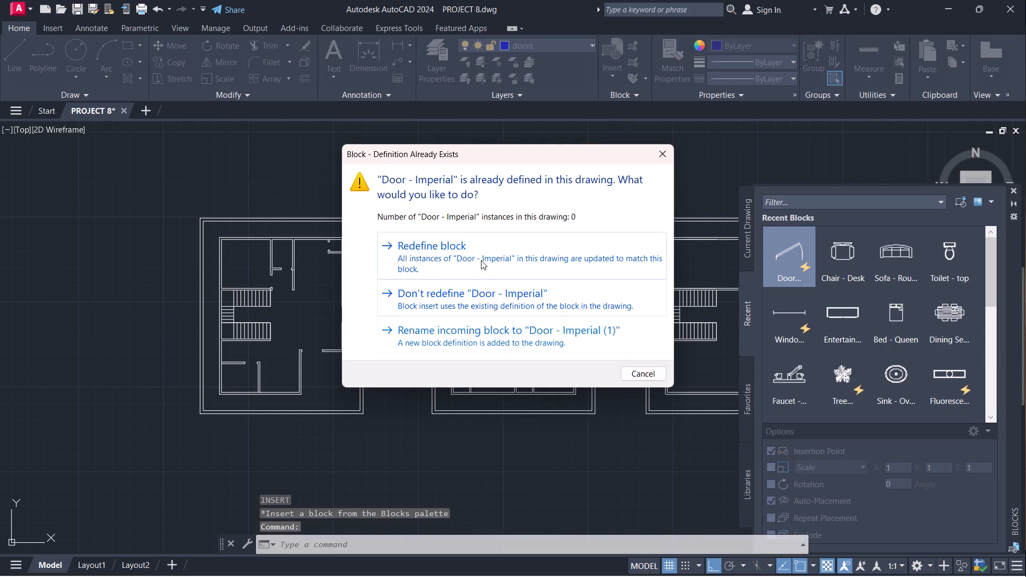
pyautogui.click(481, 259)
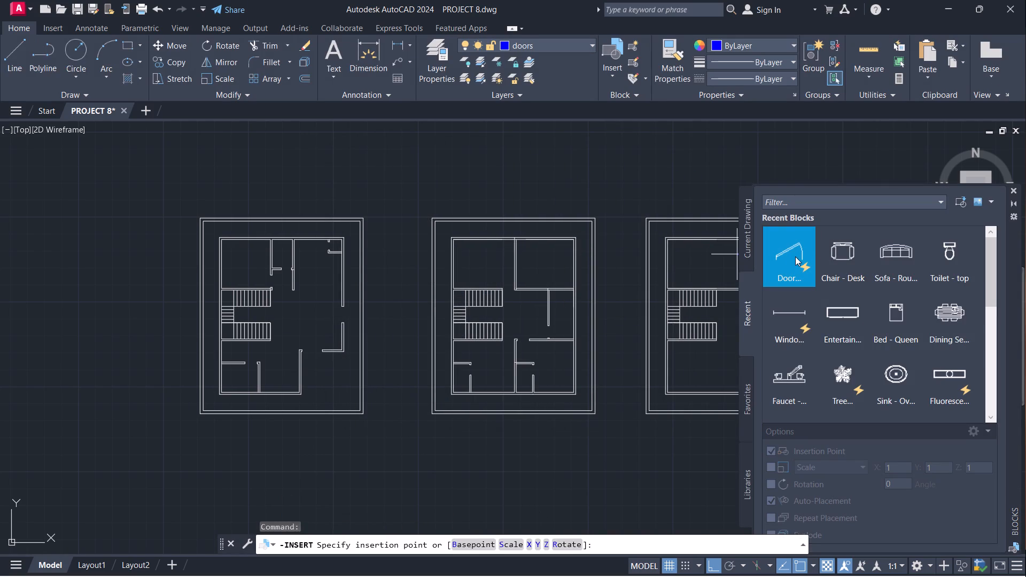
pyautogui.click(795, 256)
pyautogui.click(562, 259)
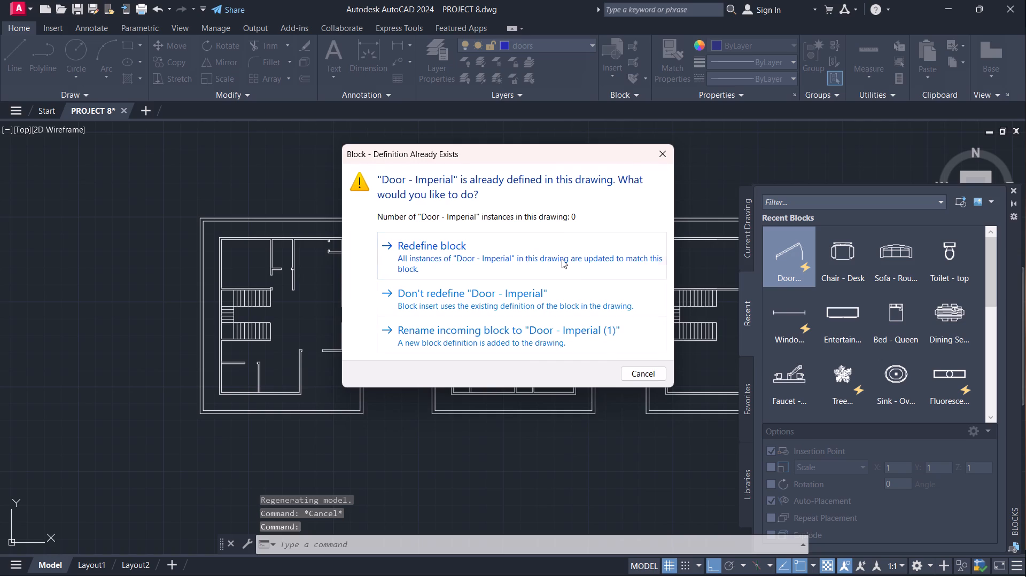
pyautogui.click(407, 463)
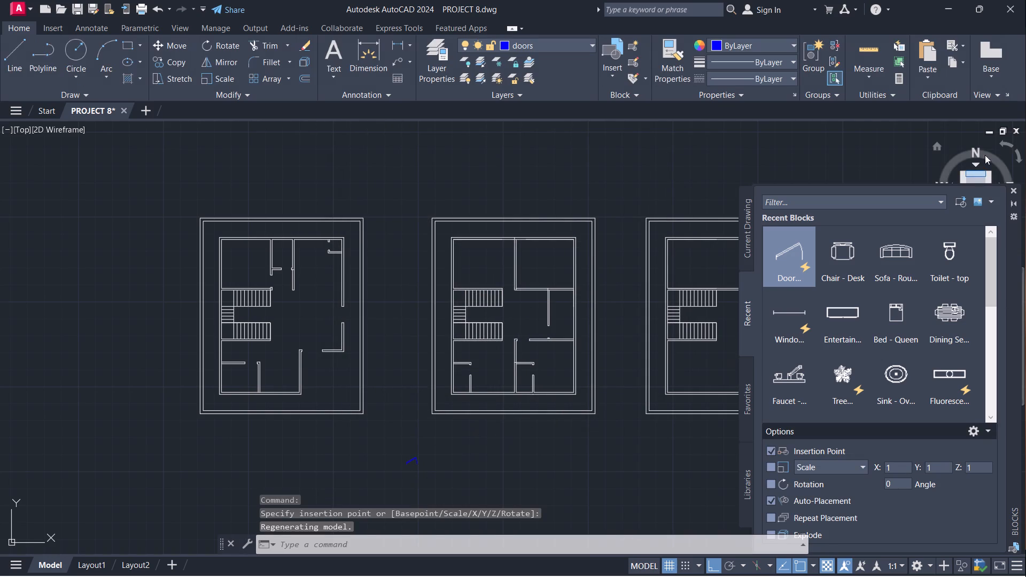
pyautogui.click(1013, 190)
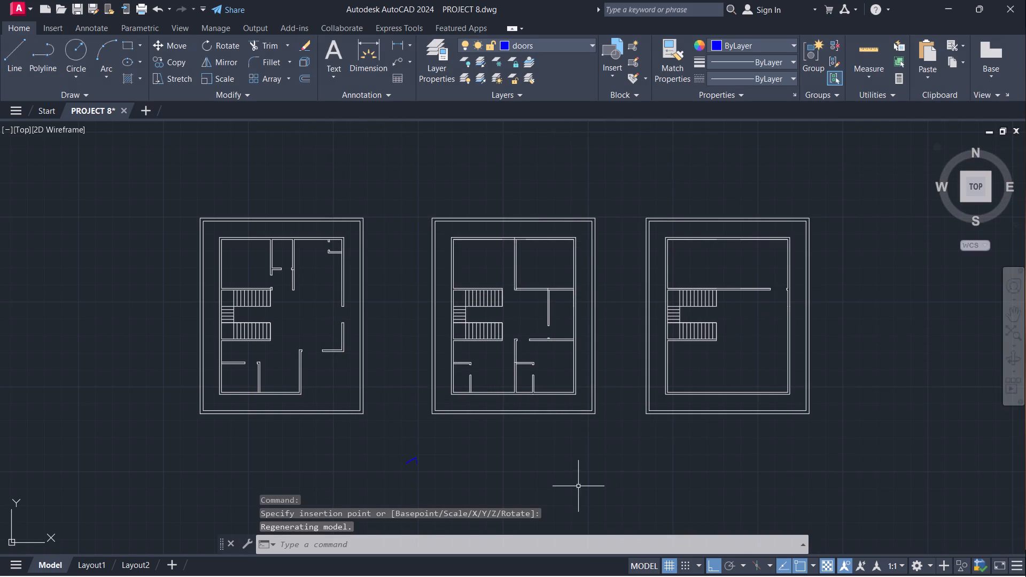
# Set the inserted door block's opening angle to Open 90º.
pyautogui.moveTo(569, 484); pyautogui.dragTo(675, 402, button='middle')
pyautogui.scroll(2, 518, 396)
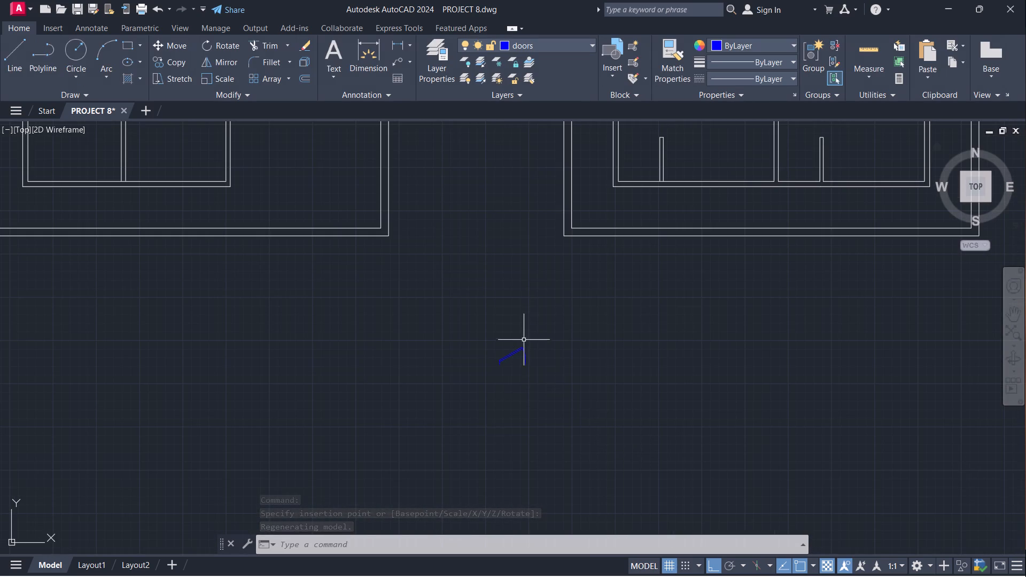
pyautogui.click(524, 348)
pyautogui.click(501, 347)
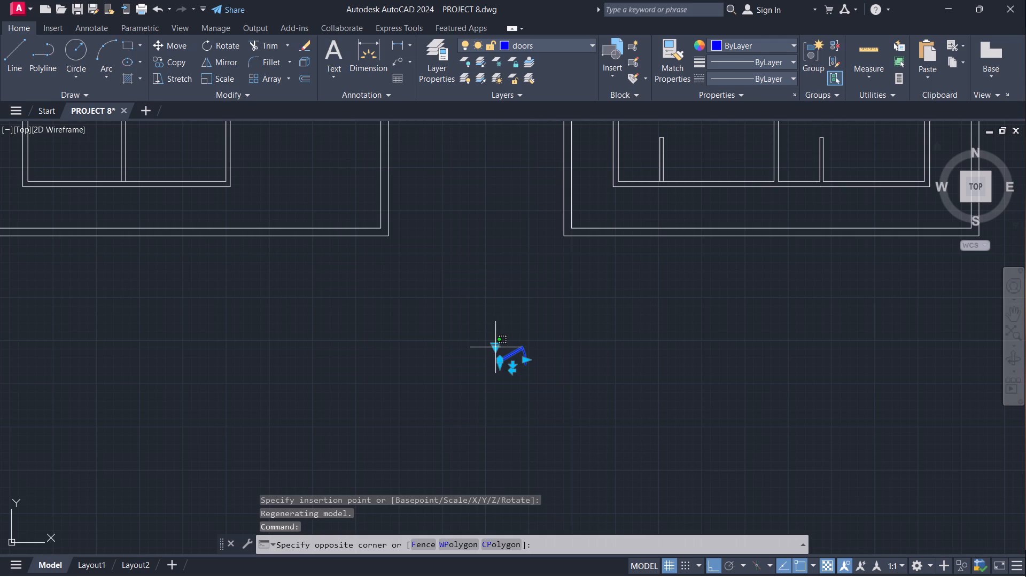
pyautogui.click(494, 350)
pyautogui.click(498, 348)
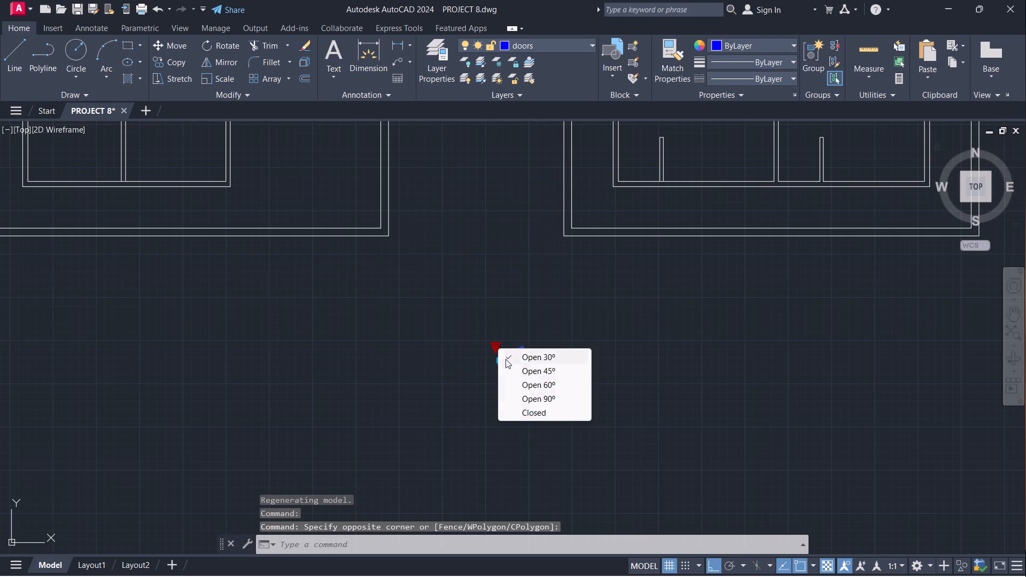
pyautogui.click(536, 397)
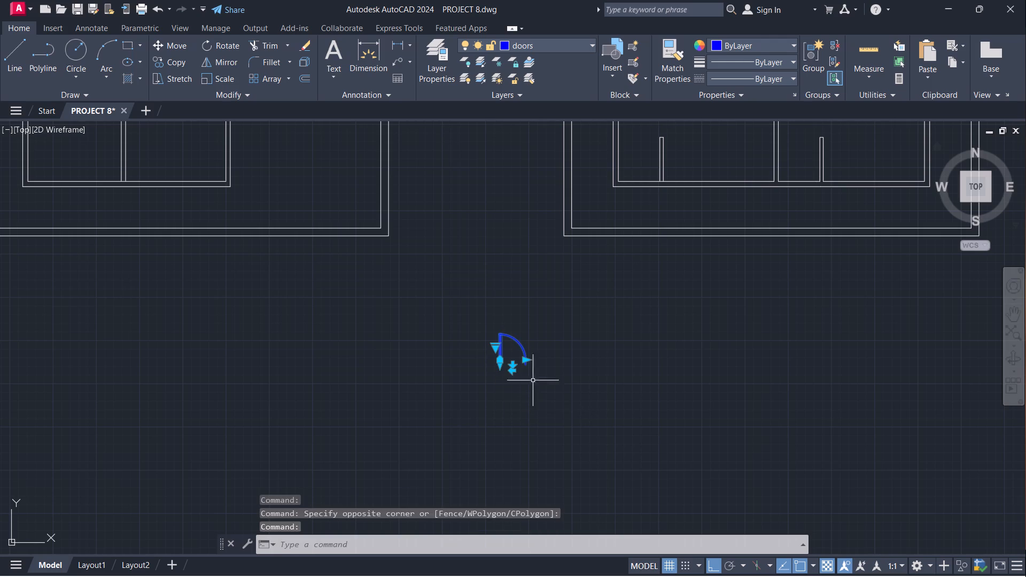
pyautogui.click(545, 370)
pyautogui.click(571, 365)
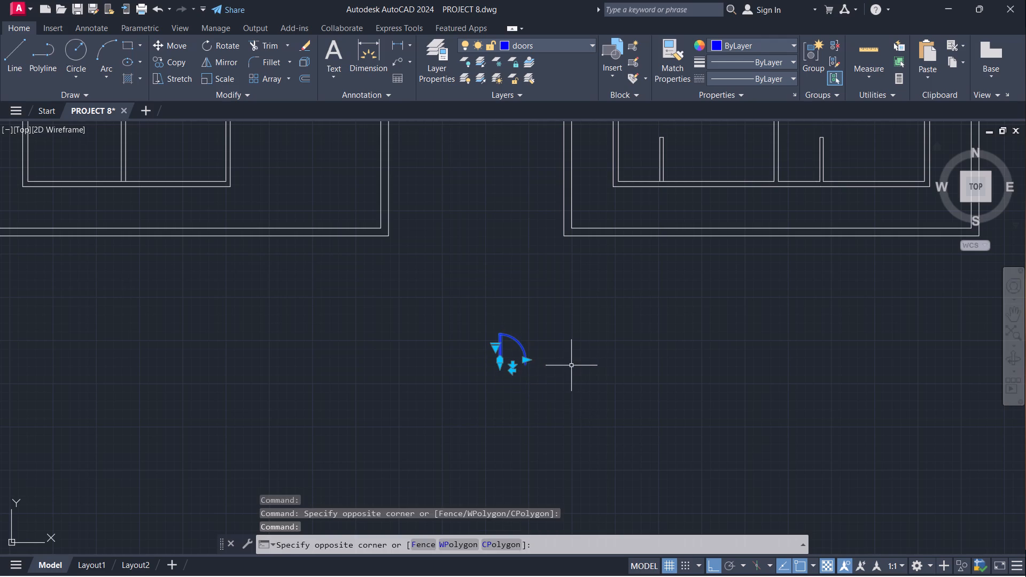
pyautogui.press('Return')
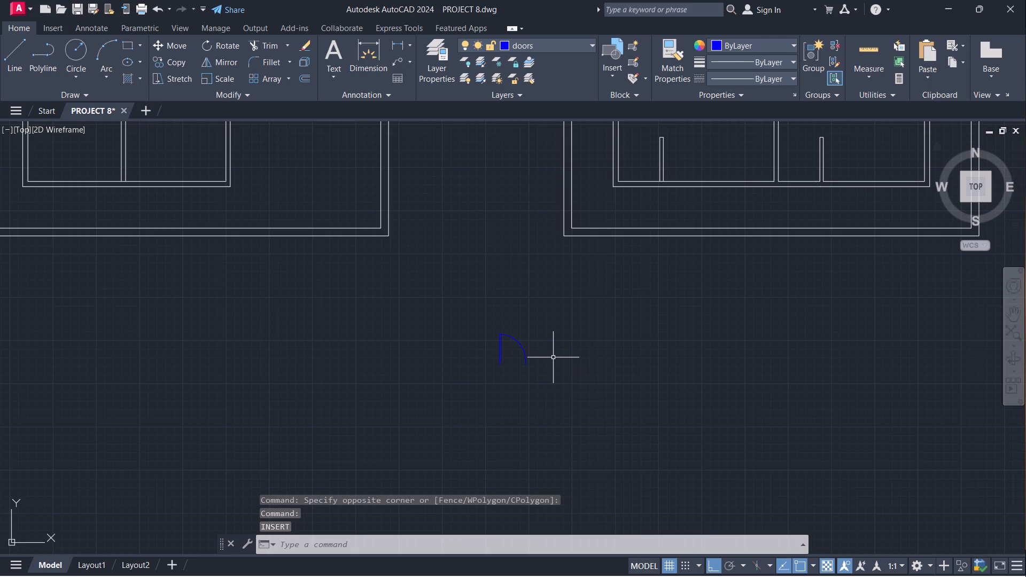
# Copy the door block twice in a horizontal row, using the bottom of its leaf as the base point.
pyautogui.scroll(-2, 547, 355)
pyautogui.moveTo(518, 333); pyautogui.dragTo(518, 333)
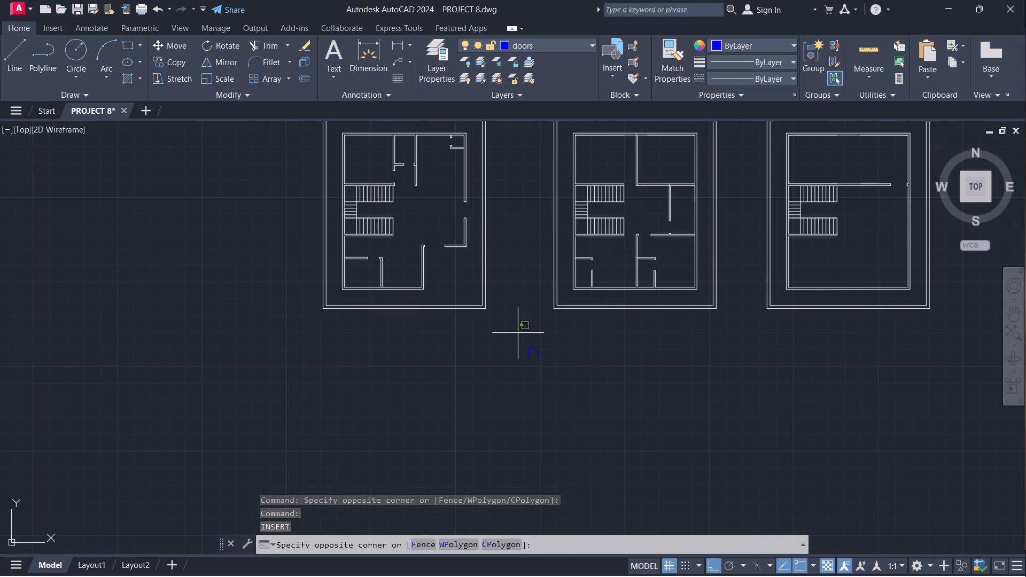
pyautogui.moveTo(518, 333); pyautogui.dragTo(524, 339)
pyautogui.click(581, 378)
pyautogui.scroll(3, 549, 355)
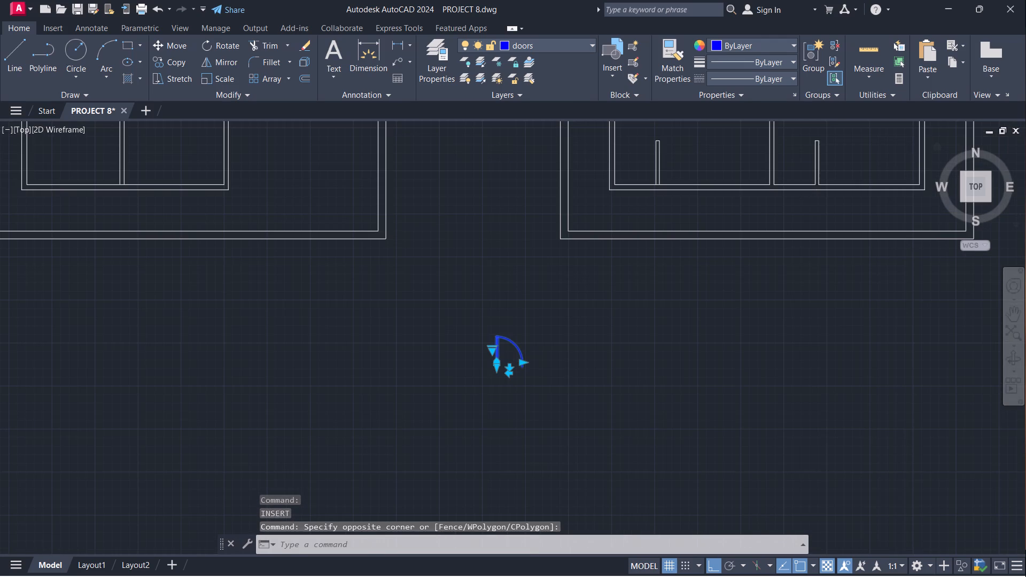
pyautogui.press('c')
pyautogui.press('o')
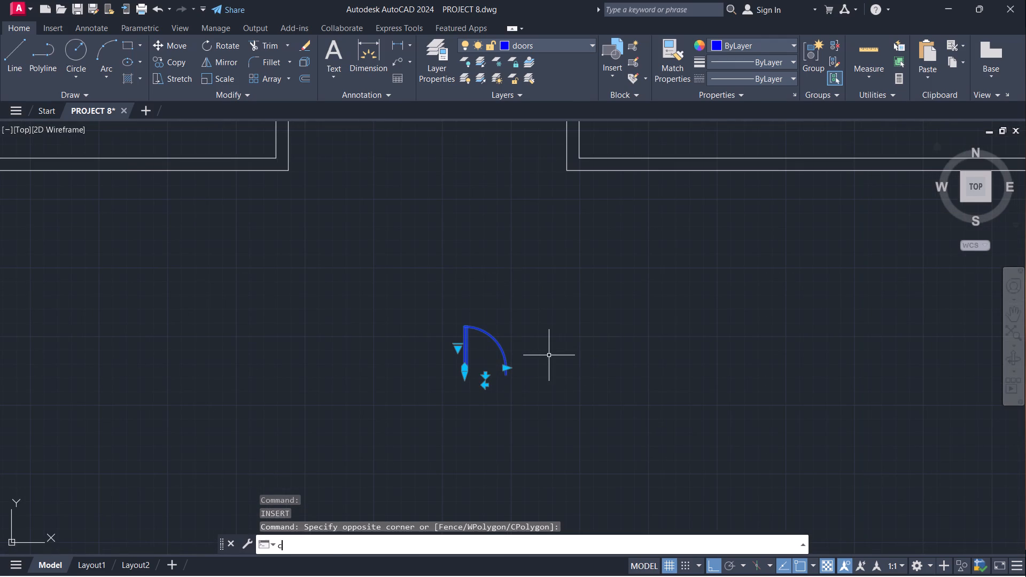
pyautogui.press('Return')
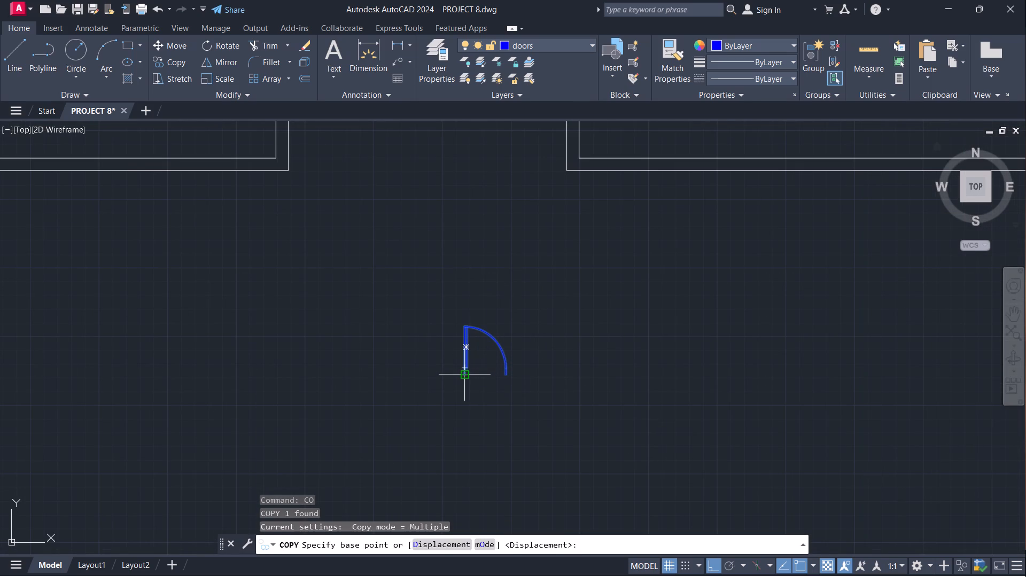
pyautogui.click(465, 376)
pyautogui.click(675, 379)
pyautogui.click(926, 378)
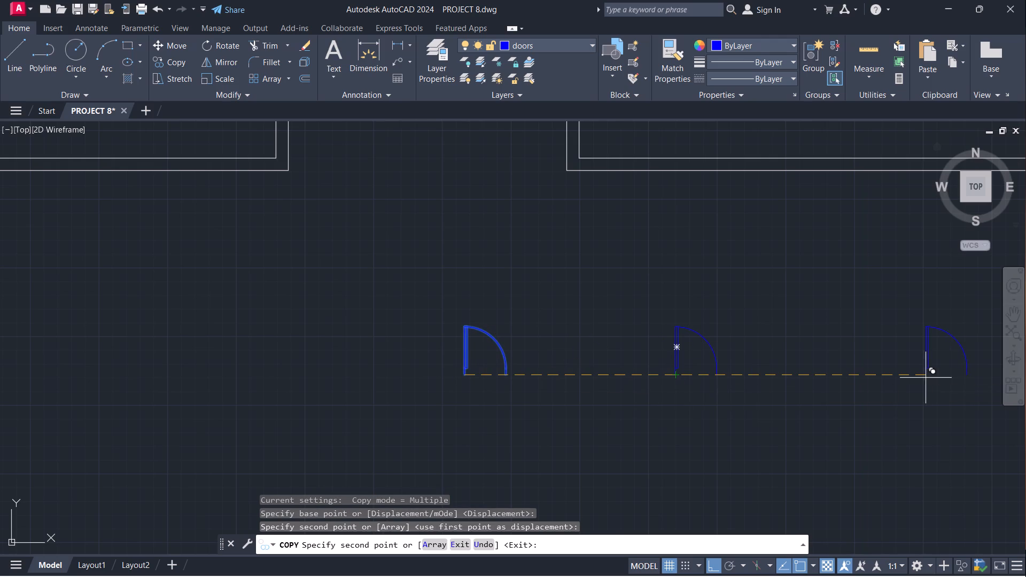
pyautogui.press('Escape')
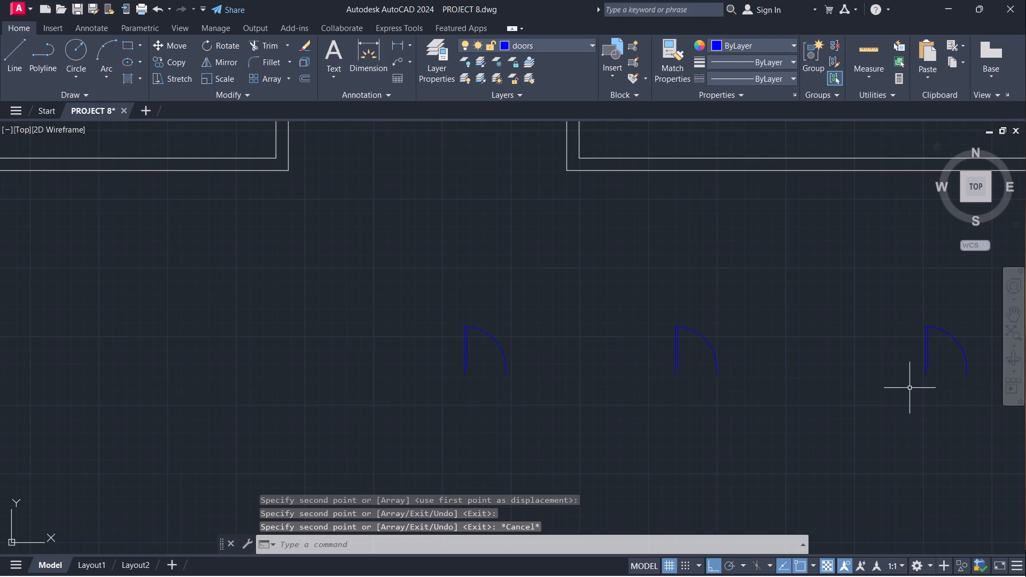
# Scale the middle door block by reference from its hinge point, using the opening width as reference and 3' as the new length.
pyautogui.moveTo(643, 290); pyautogui.dragTo(645, 290)
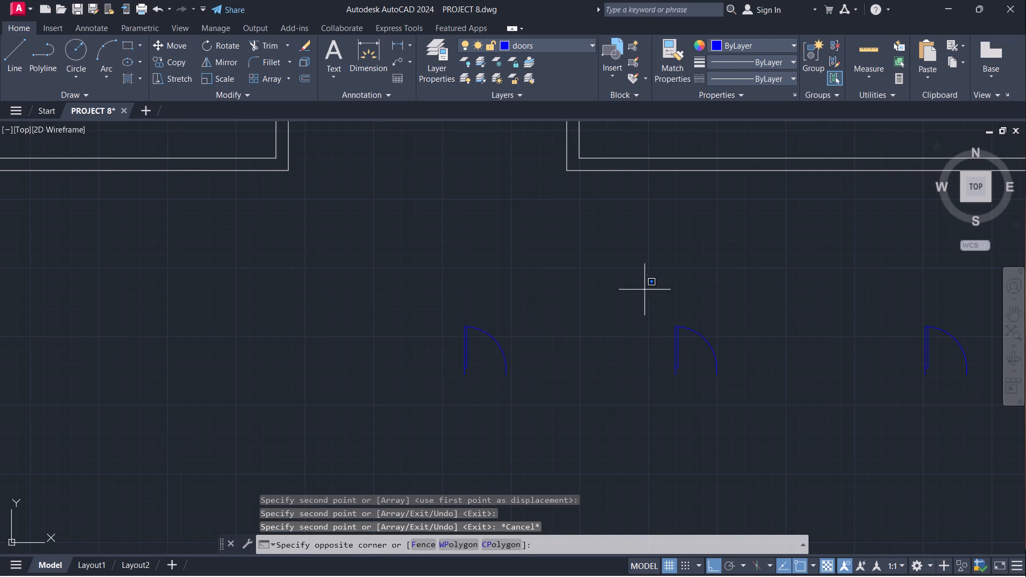
pyautogui.moveTo(645, 290); pyautogui.dragTo(646, 298)
pyautogui.click(770, 403)
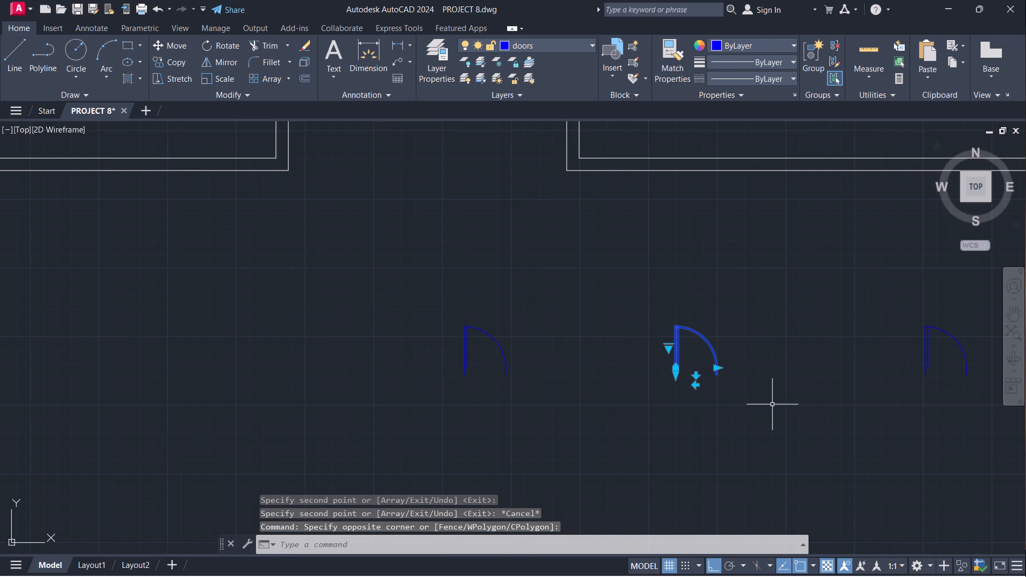
pyautogui.write('sc')
pyautogui.press('Return')
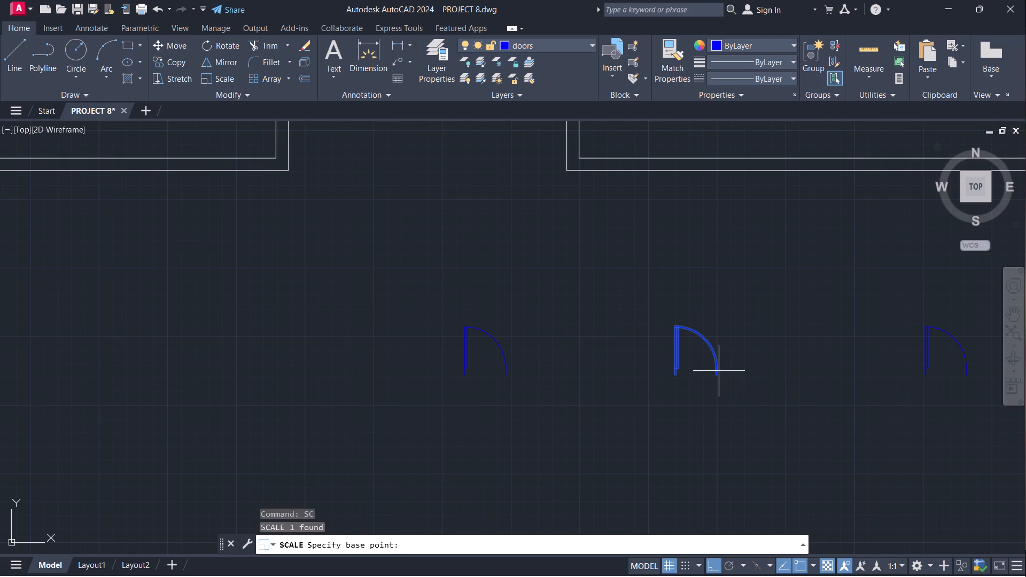
pyautogui.click(676, 379)
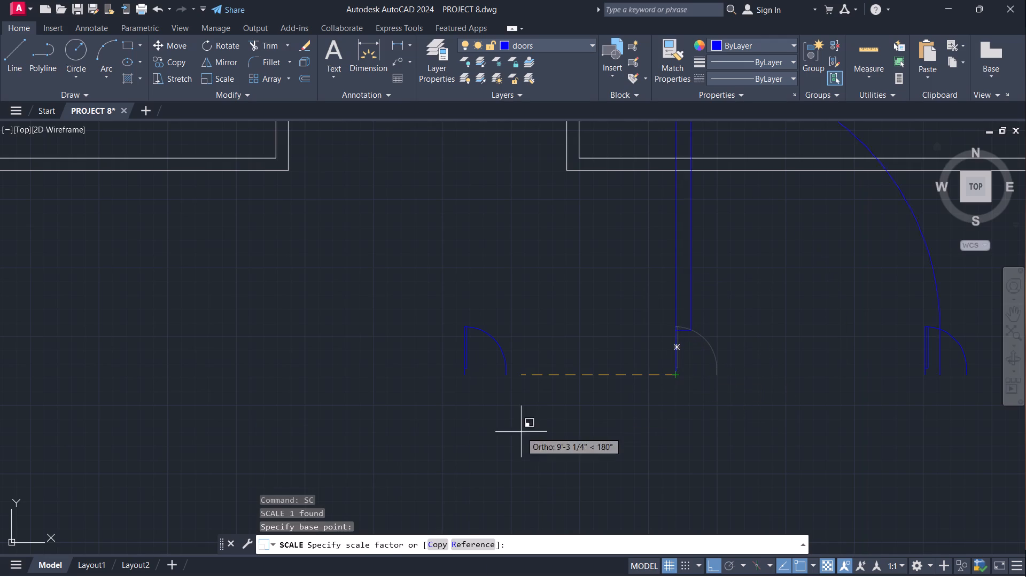
pyautogui.click(470, 543)
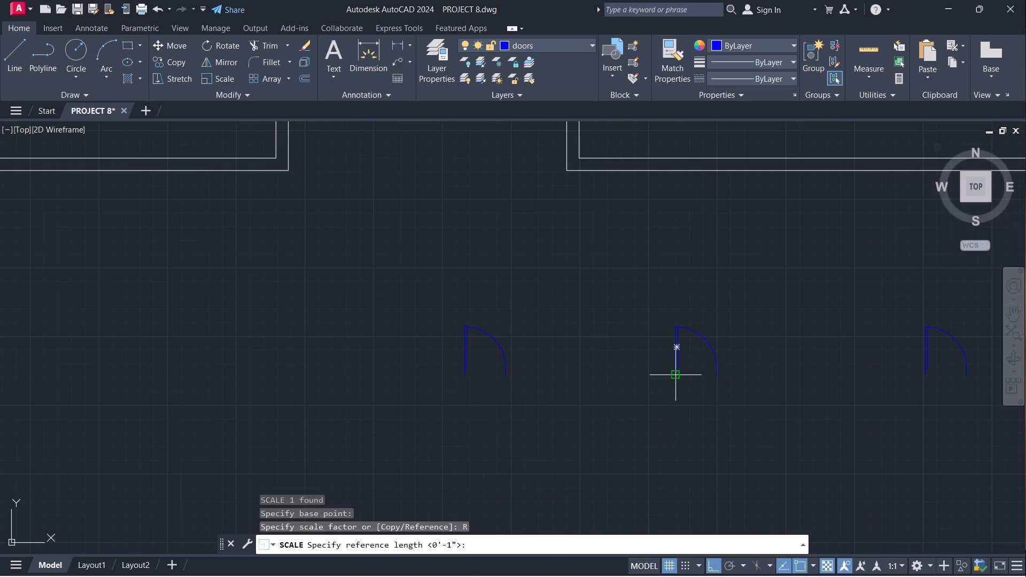
pyautogui.click(678, 376)
pyautogui.click(713, 375)
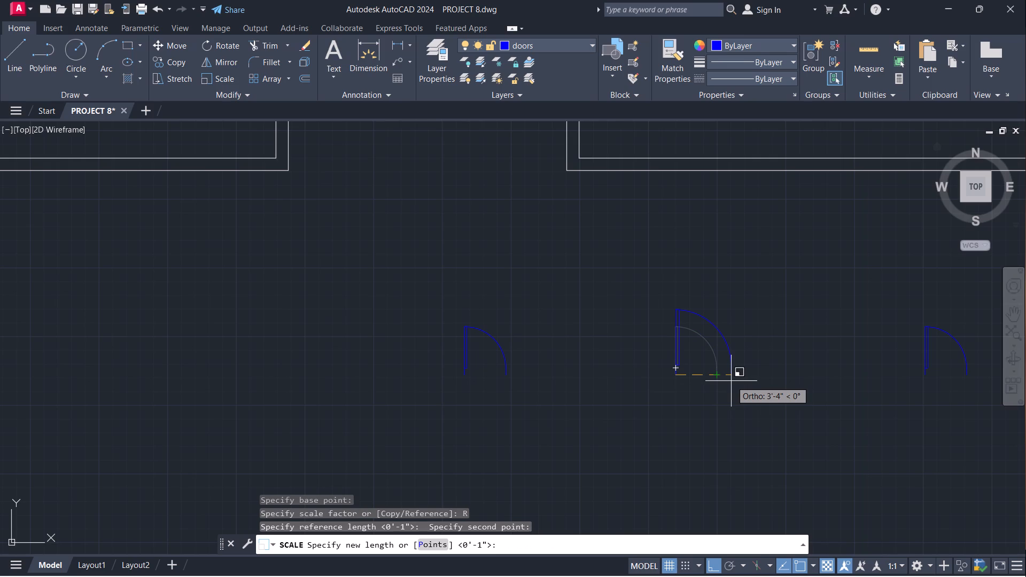
pyautogui.write("3'")
pyautogui.press('Return')
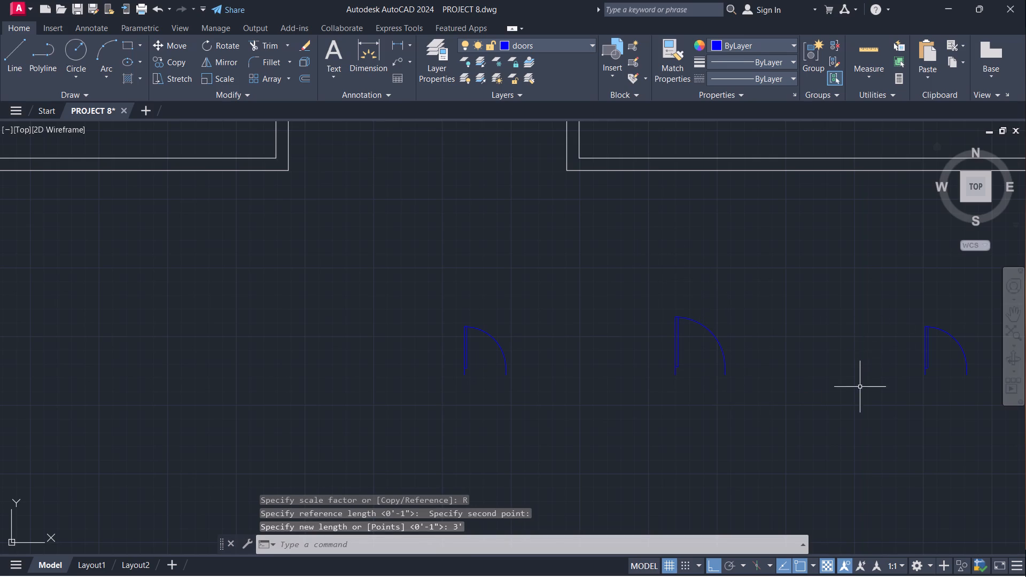
# Scale the last door block in the row by reference from its hinge point, setting its opening width to 2'6".
pyautogui.moveTo(860, 387); pyautogui.dragTo(640, 337, button='middle')
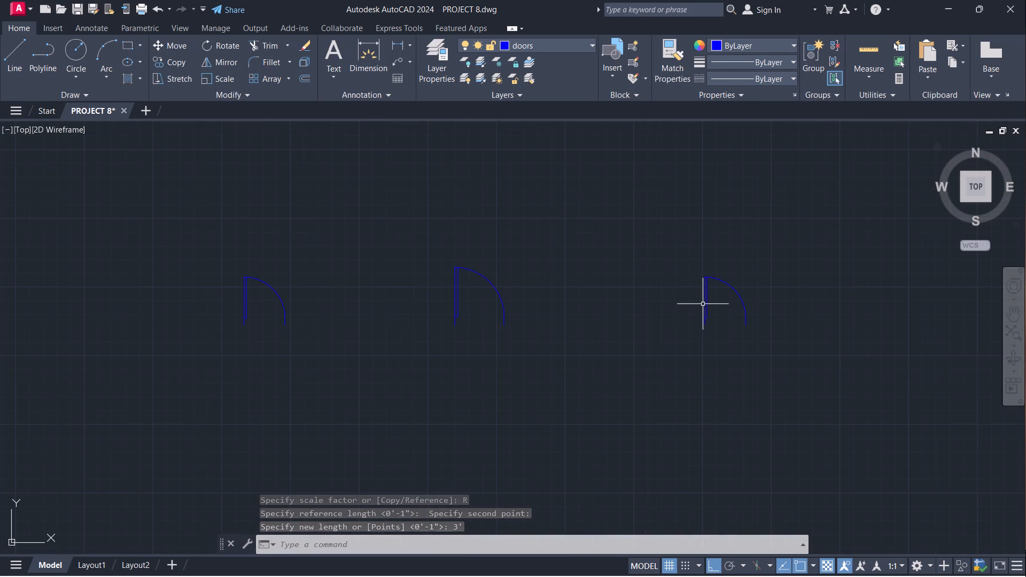
pyautogui.click(708, 304)
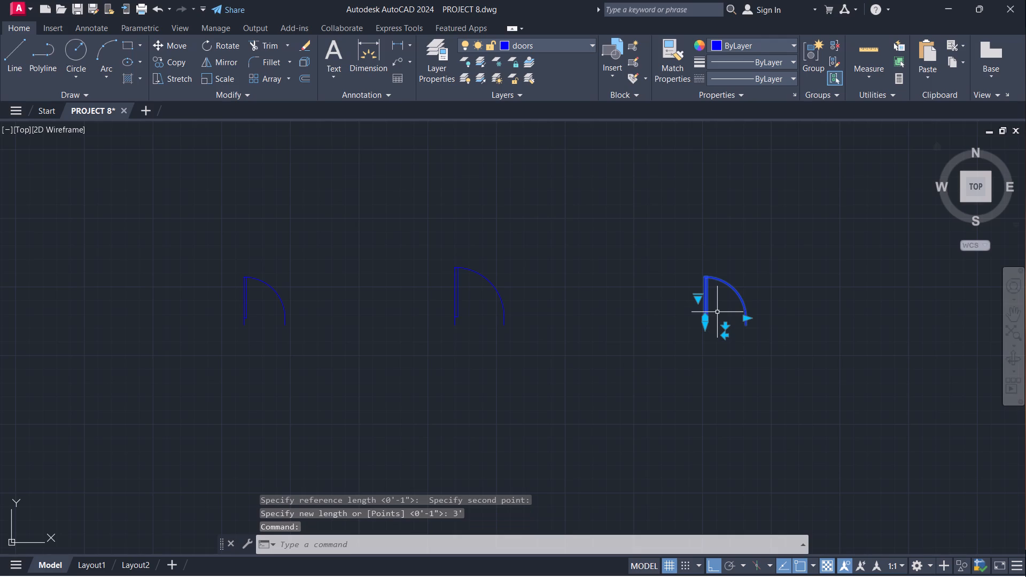
pyautogui.write('sc')
pyautogui.press('Return')
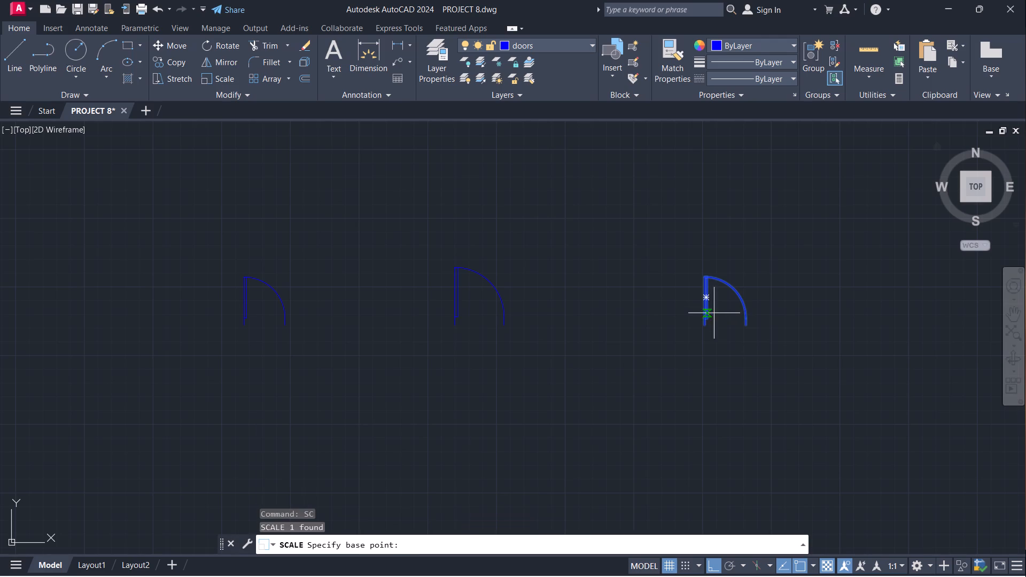
pyautogui.click(704, 328)
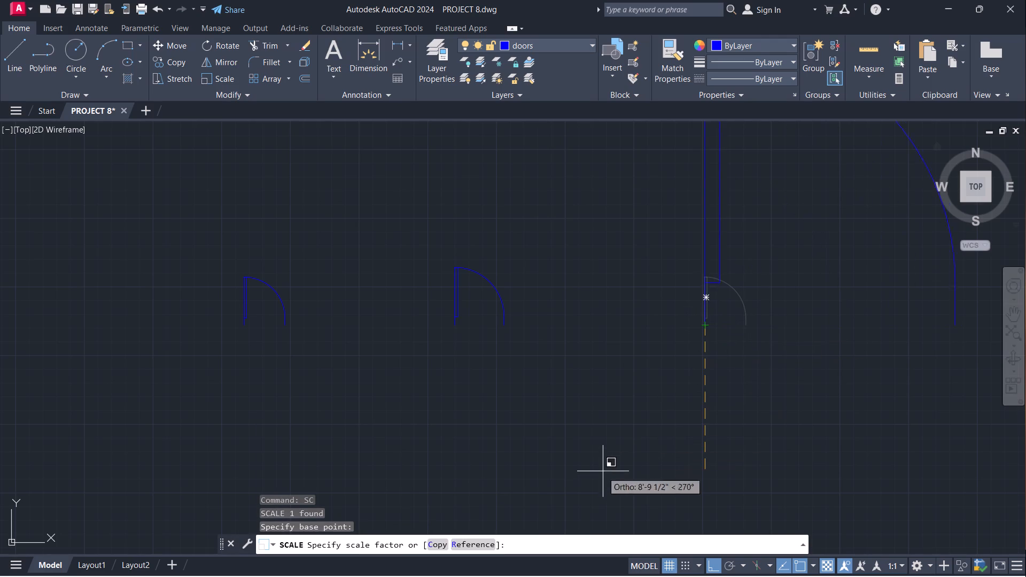
pyautogui.click(463, 541)
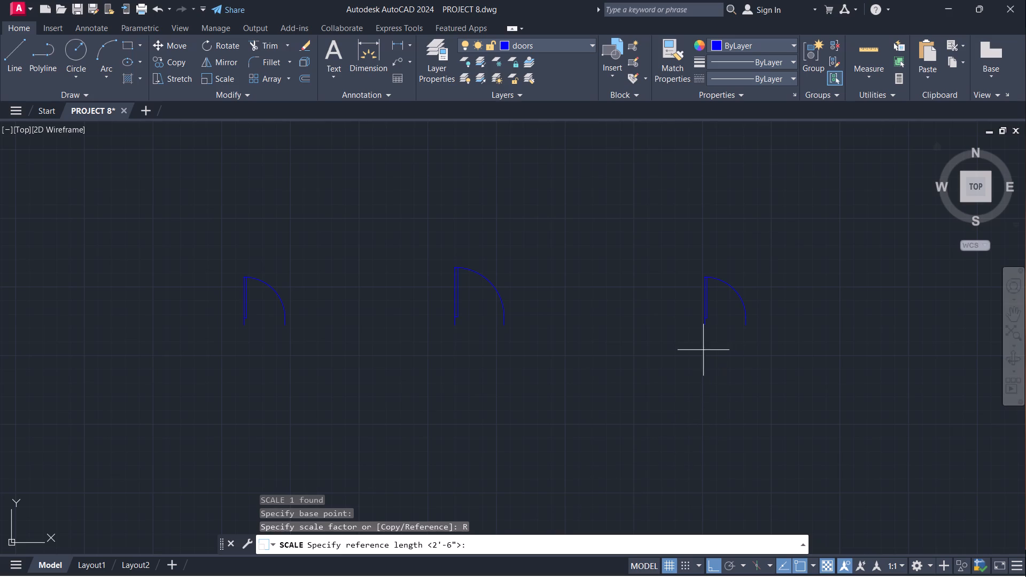
pyautogui.click(708, 331)
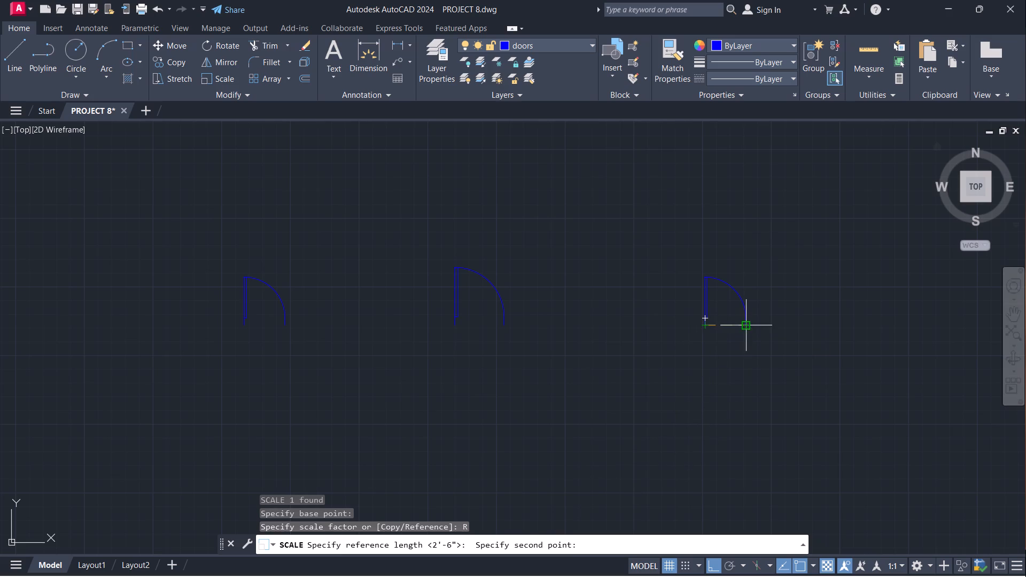
pyautogui.click(749, 329)
pyautogui.write("2'6")
pyautogui.hotkey('shift', '"')
pyautogui.press('Return')
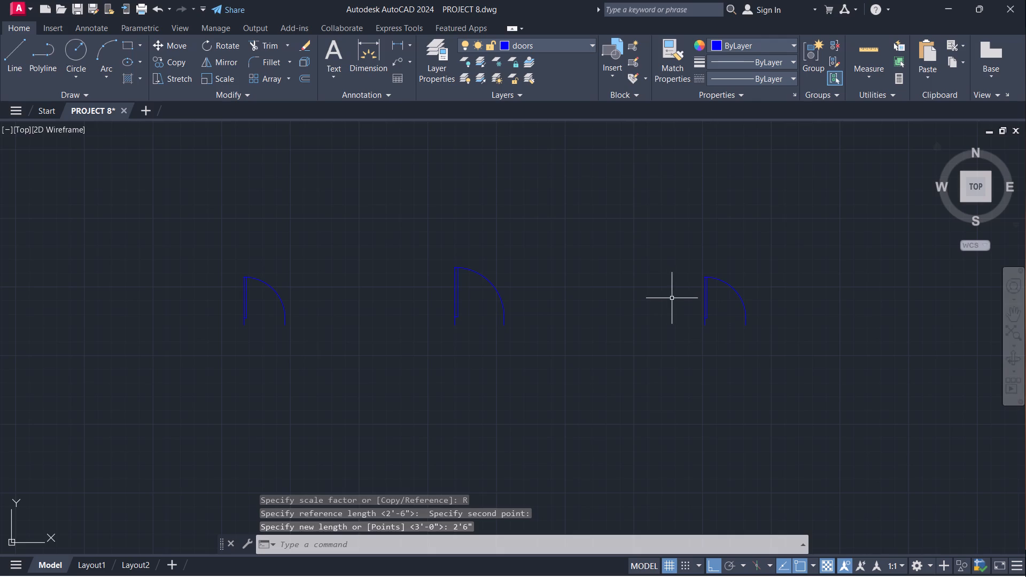
# Copy the 3' door from its hinge point, with Ortho off, beside two first-plan openings: the lower-left room's and the one above the stairs.
pyautogui.scroll(-1, 669, 297)
pyautogui.moveTo(650, 294); pyautogui.dragTo(657, 322, button='middle')
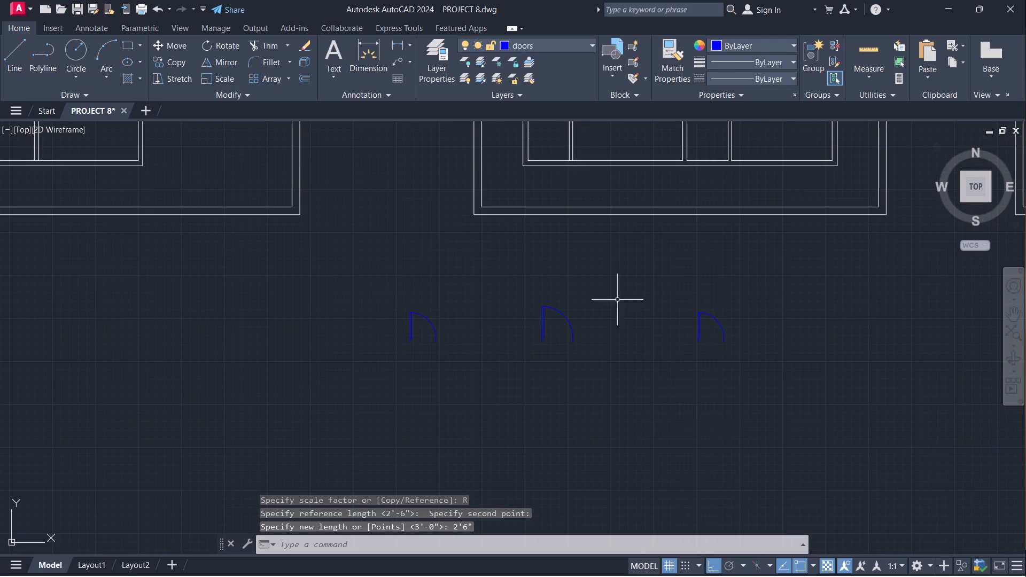
pyautogui.click(540, 325)
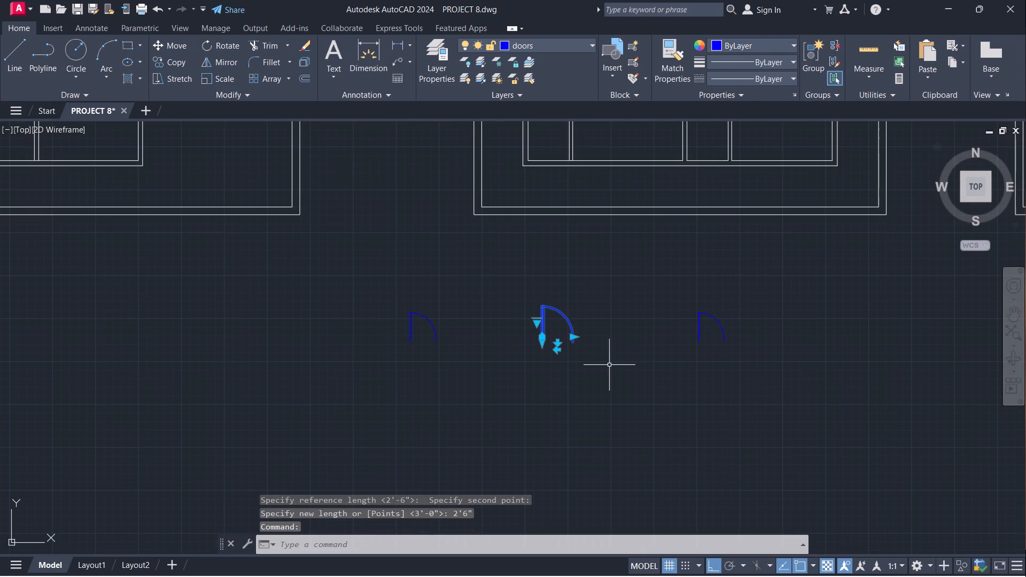
pyautogui.press('c')
pyautogui.press('o')
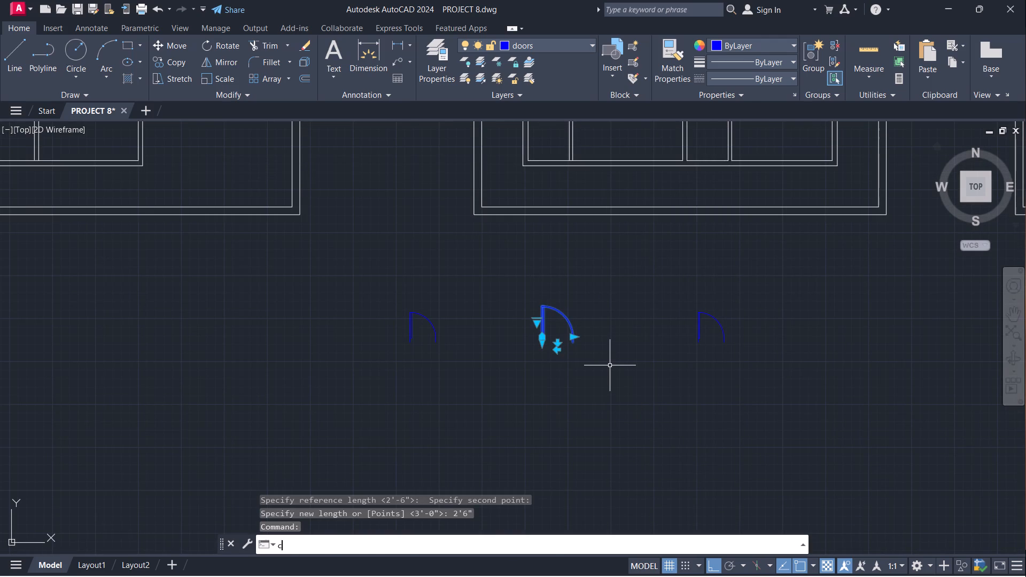
pyautogui.press('Return')
pyautogui.click(548, 347)
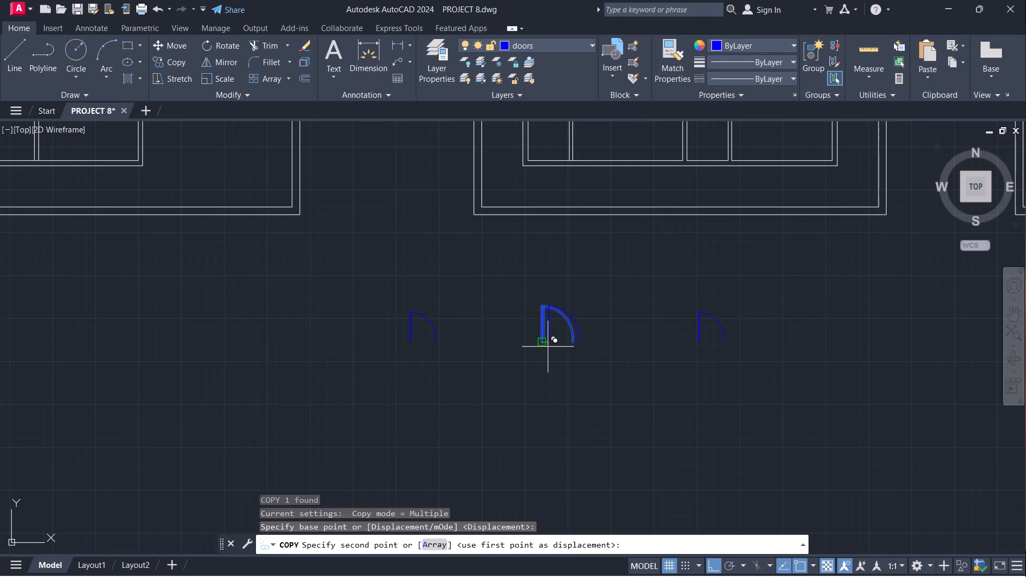
pyautogui.press('F8')
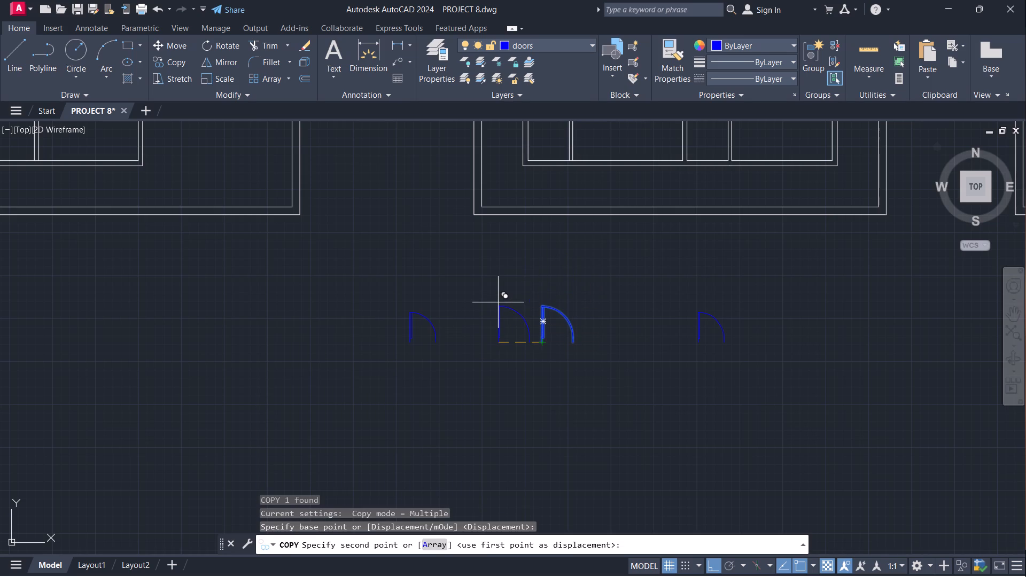
pyautogui.scroll(-2, 537, 323)
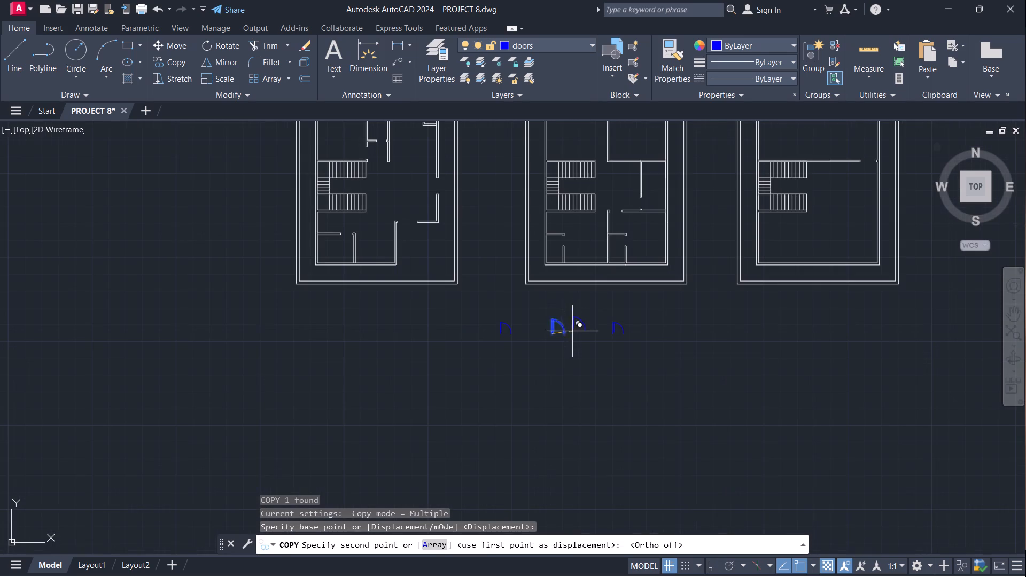
pyautogui.moveTo(554, 319); pyautogui.dragTo(644, 338, button='middle')
pyautogui.scroll(5, 430, 250)
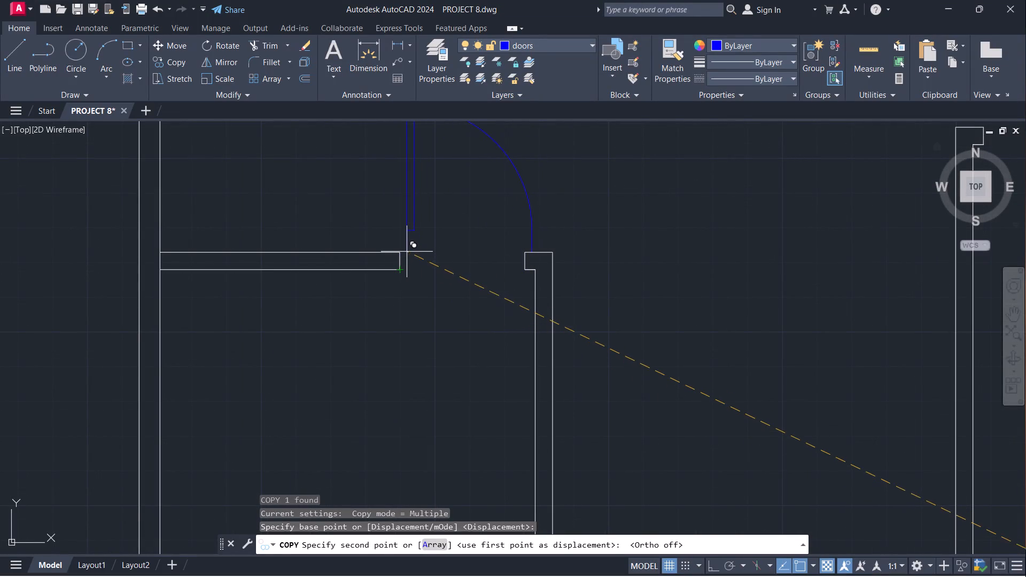
pyautogui.click(408, 237)
pyautogui.scroll(-2, 587, 305)
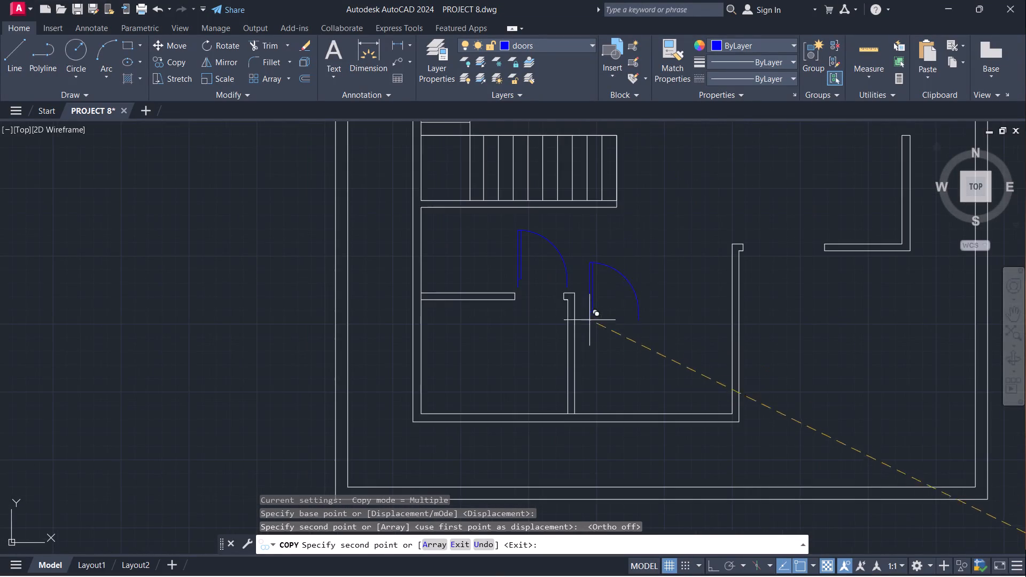
pyautogui.moveTo(625, 269); pyautogui.dragTo(477, 503, button='middle')
pyautogui.scroll(-1, 493, 470)
pyautogui.scroll(2, 447, 301)
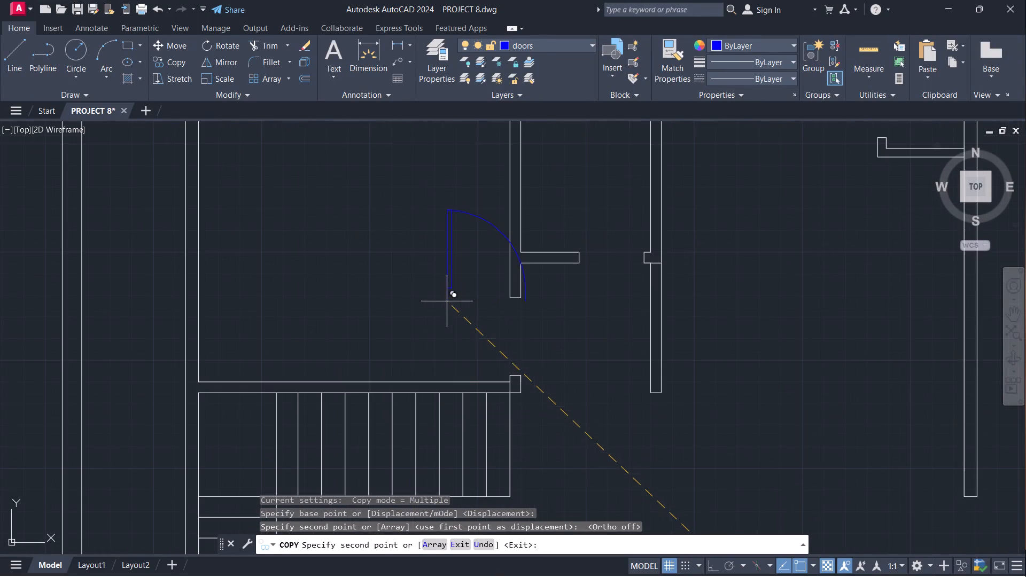
pyautogui.click(426, 346)
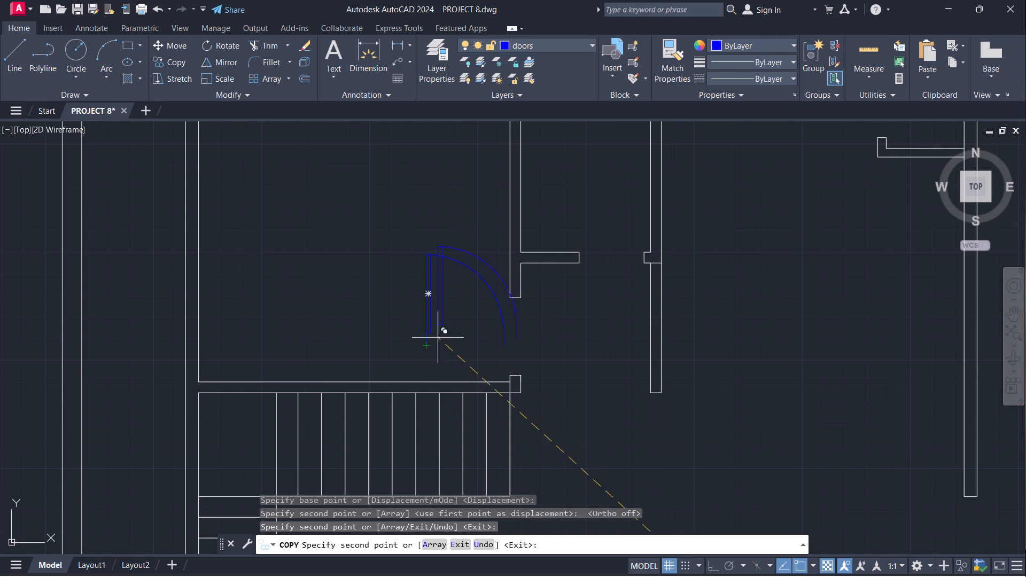
# Place three more copies of the 3' door in the second plan, near the openings below and beside the lower stair flight and the right-hand room.
pyautogui.scroll(-2, 688, 328)
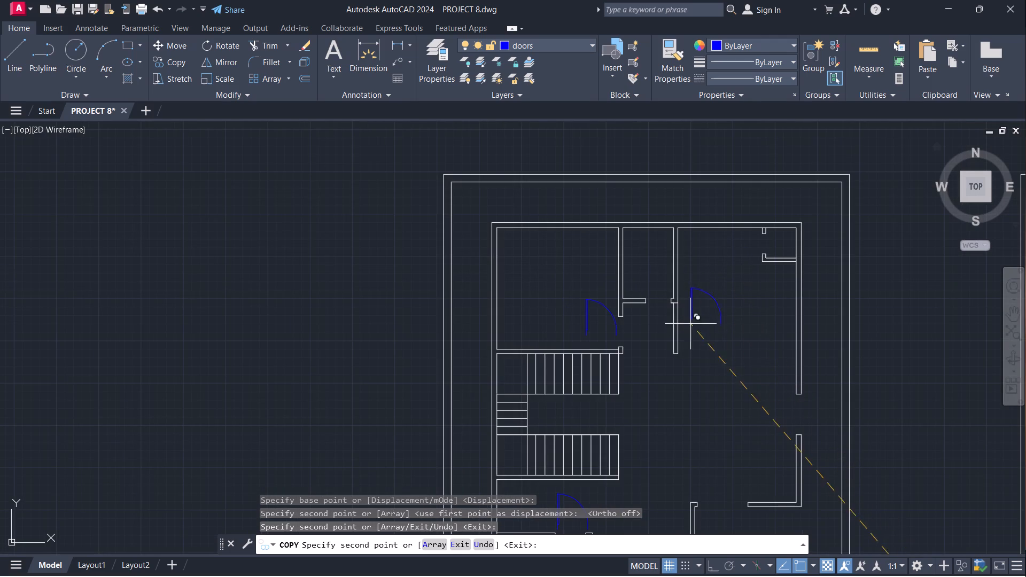
pyautogui.moveTo(715, 417); pyautogui.dragTo(648, 342, button='middle')
pyautogui.scroll(-1, 675, 309)
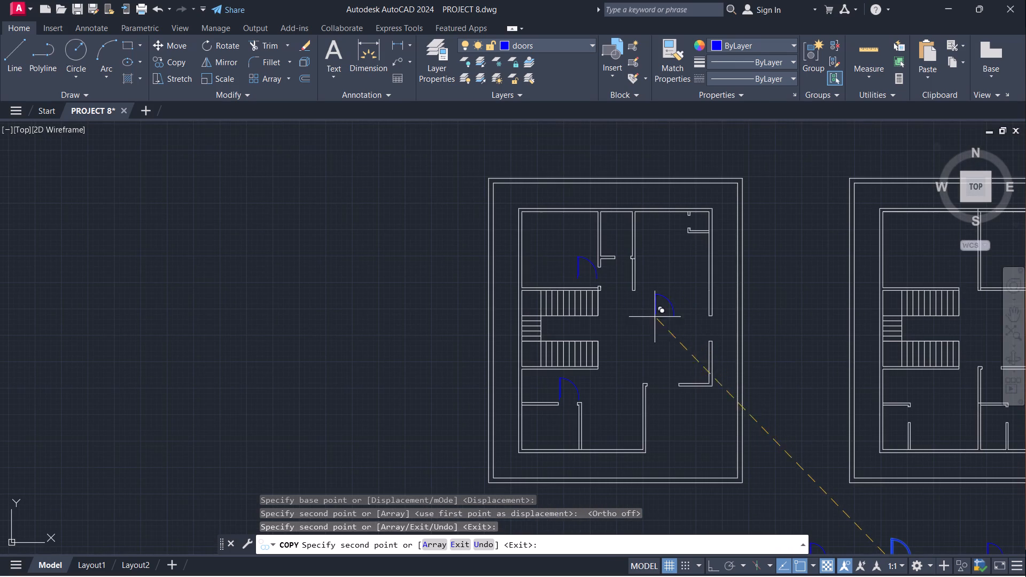
pyautogui.scroll(-1, 795, 333)
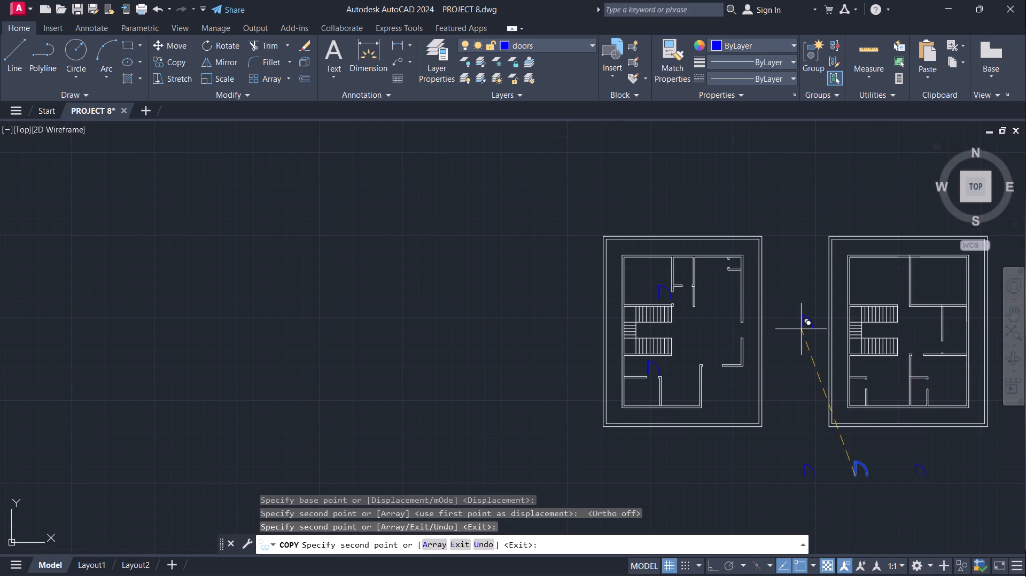
pyautogui.moveTo(801, 329); pyautogui.dragTo(631, 317, button='middle')
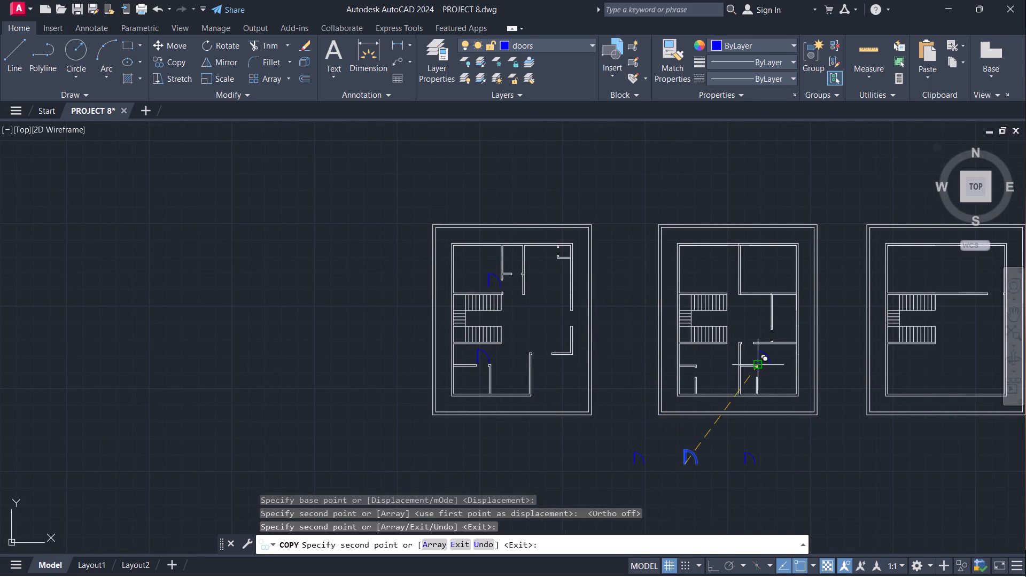
pyautogui.scroll(3, 735, 341)
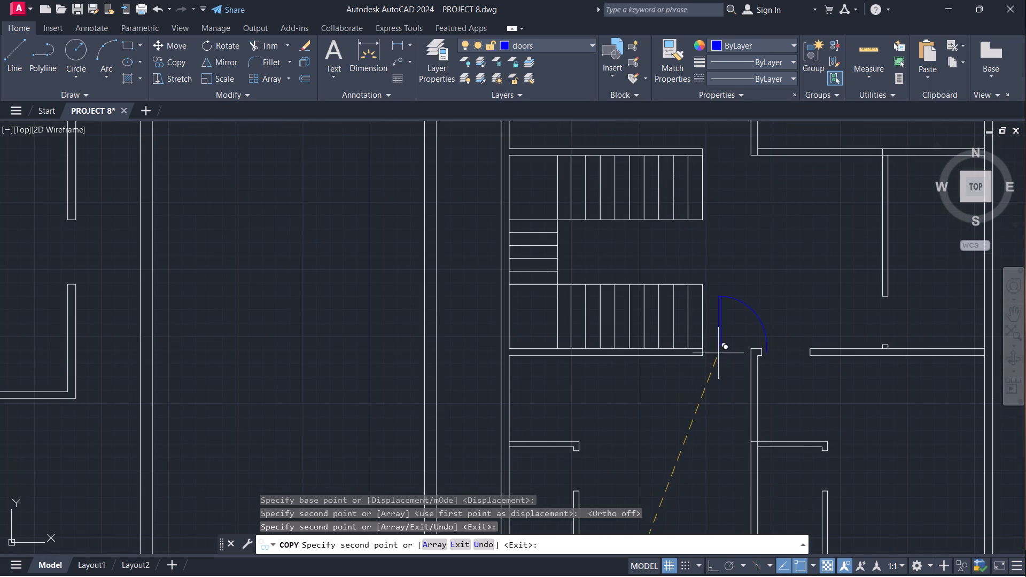
pyautogui.click(685, 419)
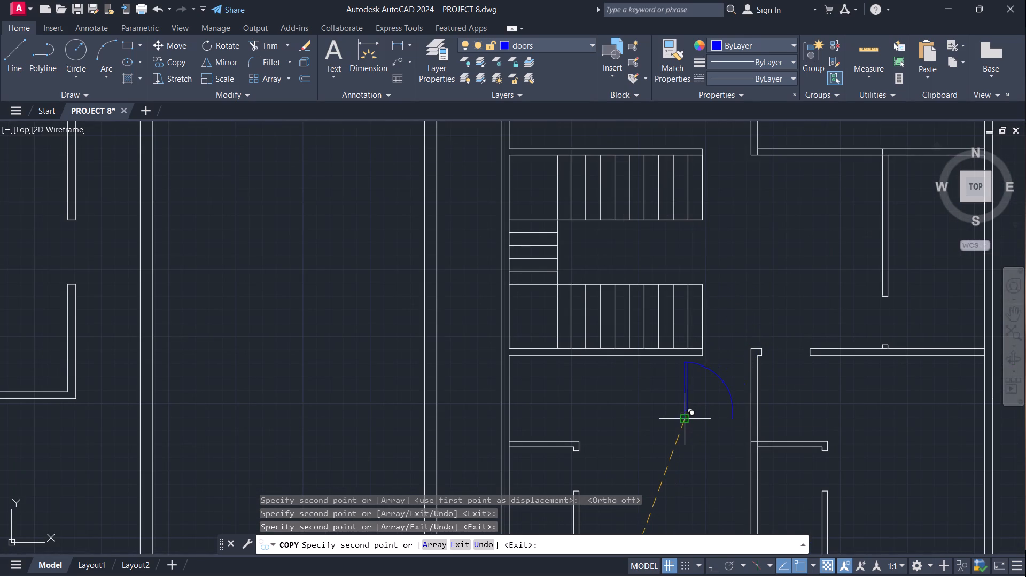
pyautogui.click(781, 409)
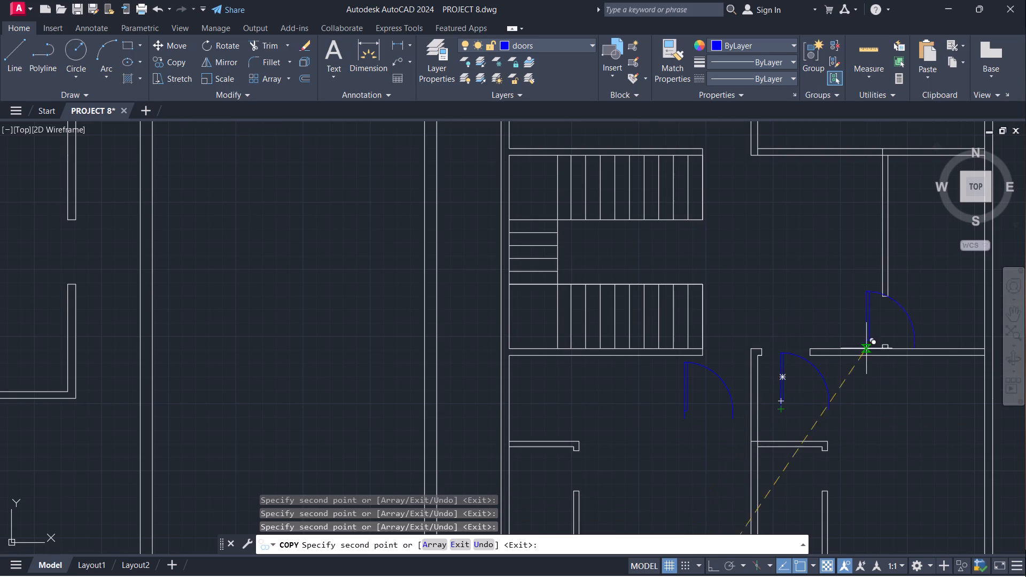
pyautogui.moveTo(901, 338); pyautogui.dragTo(885, 350)
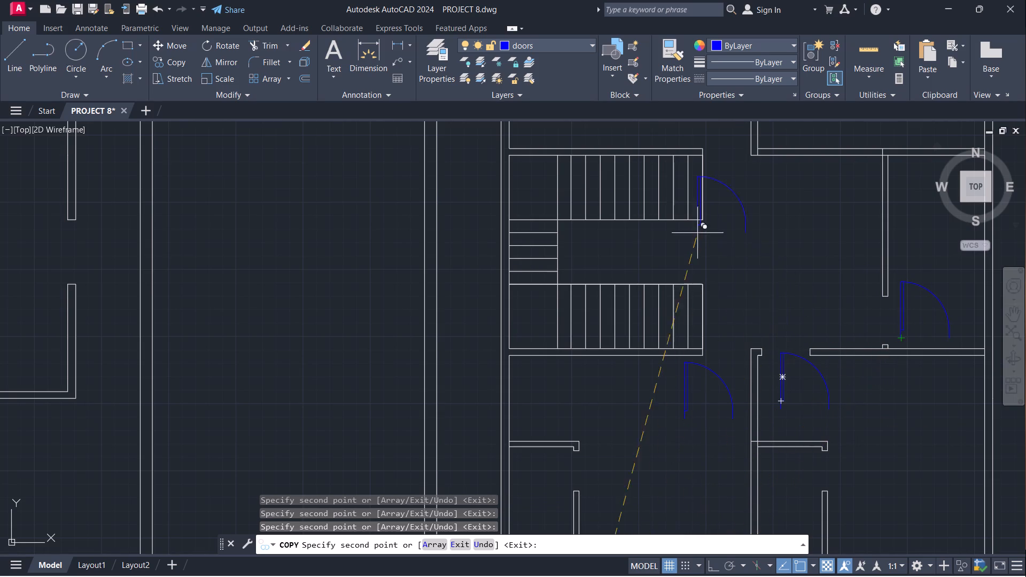
# Place another copy of the 3' door in the second plan's upper-left room, above the stairs, and finish copying.
pyautogui.scroll(-1, 697, 233)
pyautogui.moveTo(730, 252); pyautogui.dragTo(691, 399, button='middle')
pyautogui.scroll(2, 676, 326)
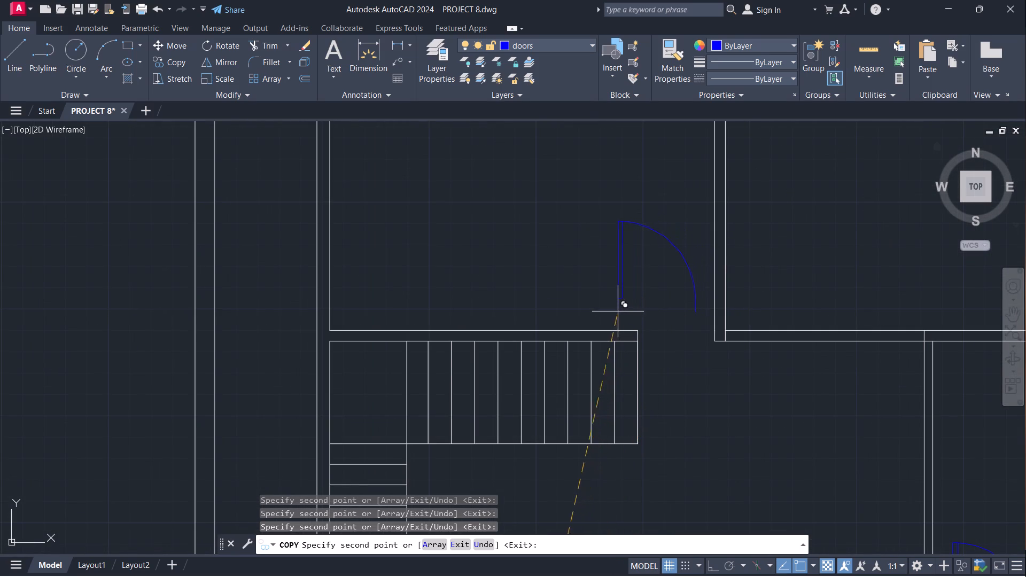
pyautogui.click(478, 296)
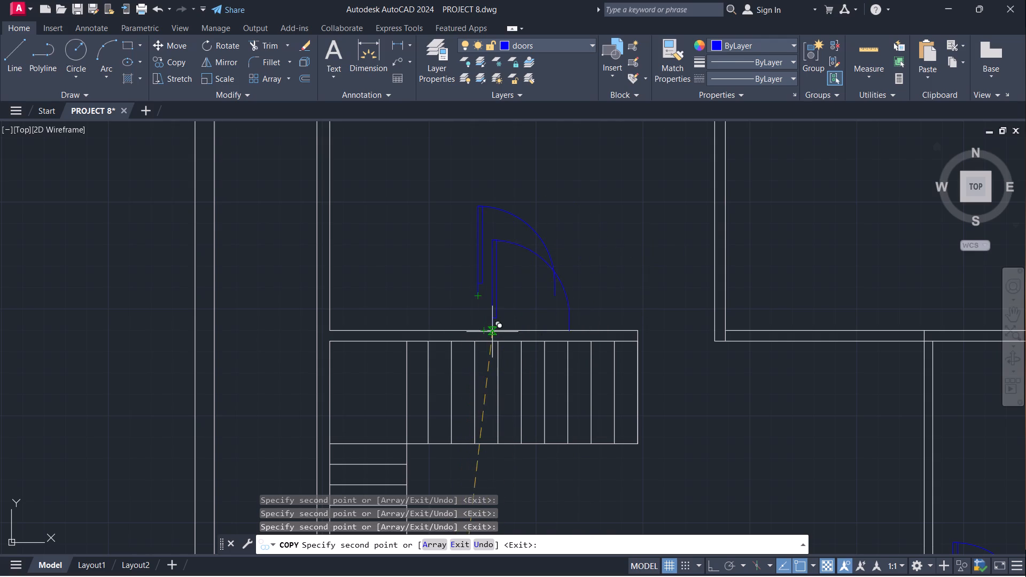
pyautogui.scroll(-1, 506, 336)
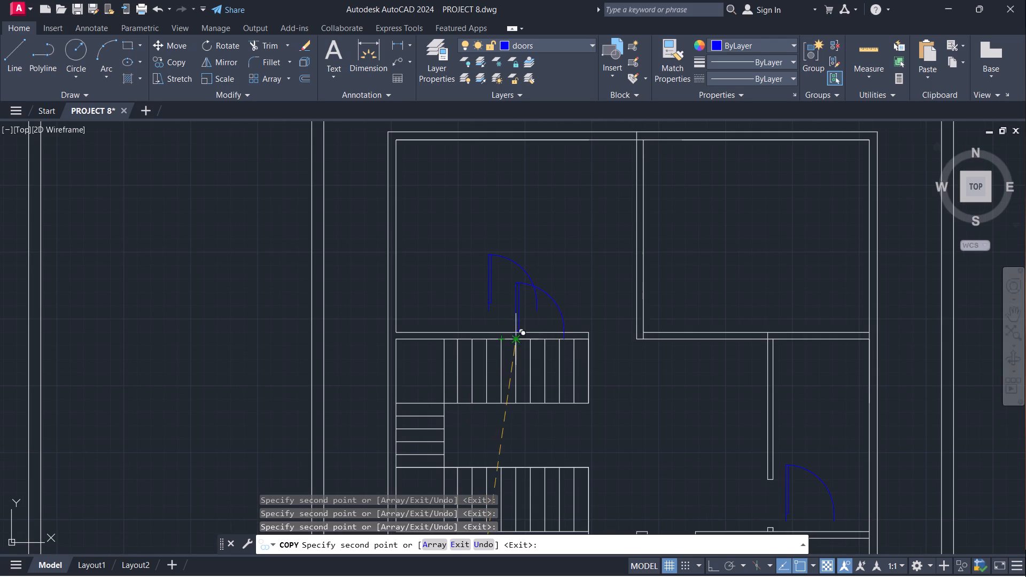
pyautogui.scroll(-1, 528, 323)
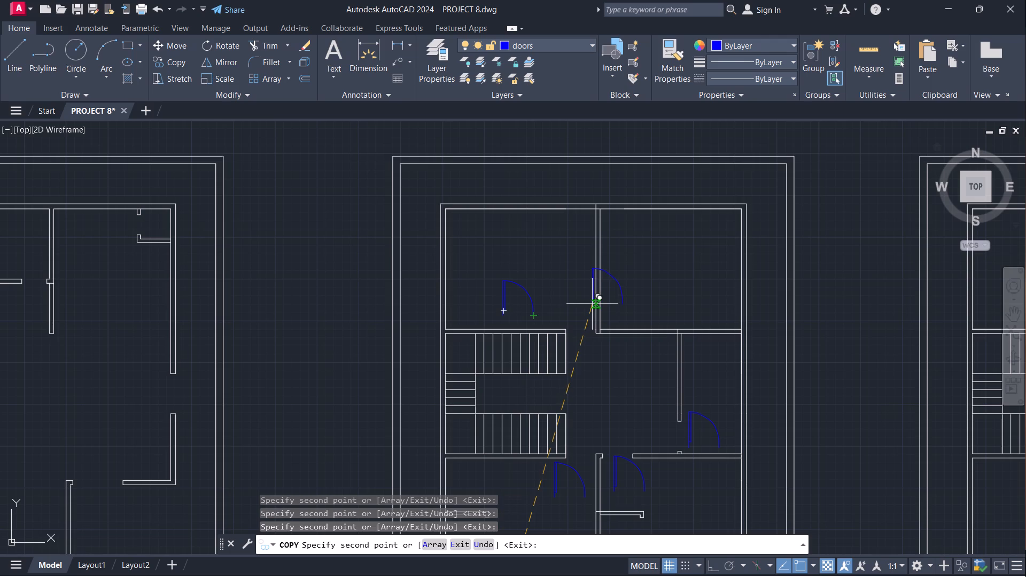
pyautogui.scroll(-1, 589, 303)
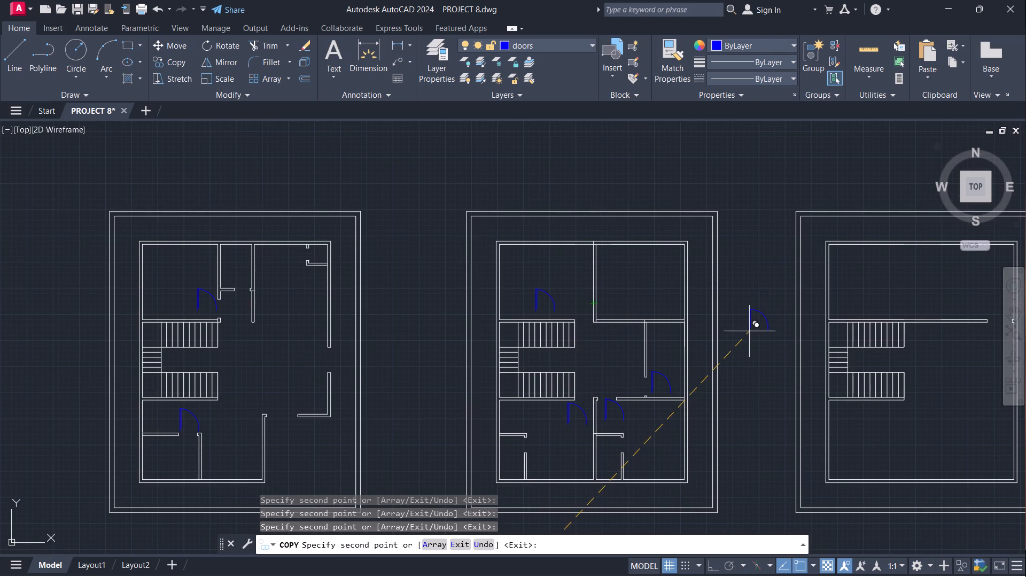
pyautogui.moveTo(748, 332); pyautogui.dragTo(734, 282, button='middle')
pyautogui.press('Escape')
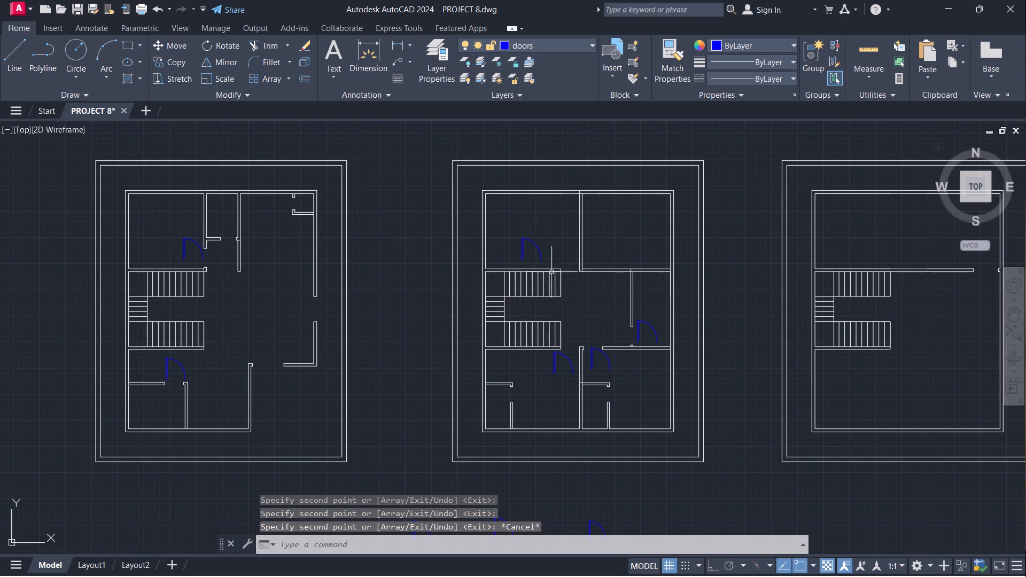
# Copy the 2'6" door from its hinge point to just above the opening of the first plan's small upper room.
pyautogui.scroll(-1, 611, 309)
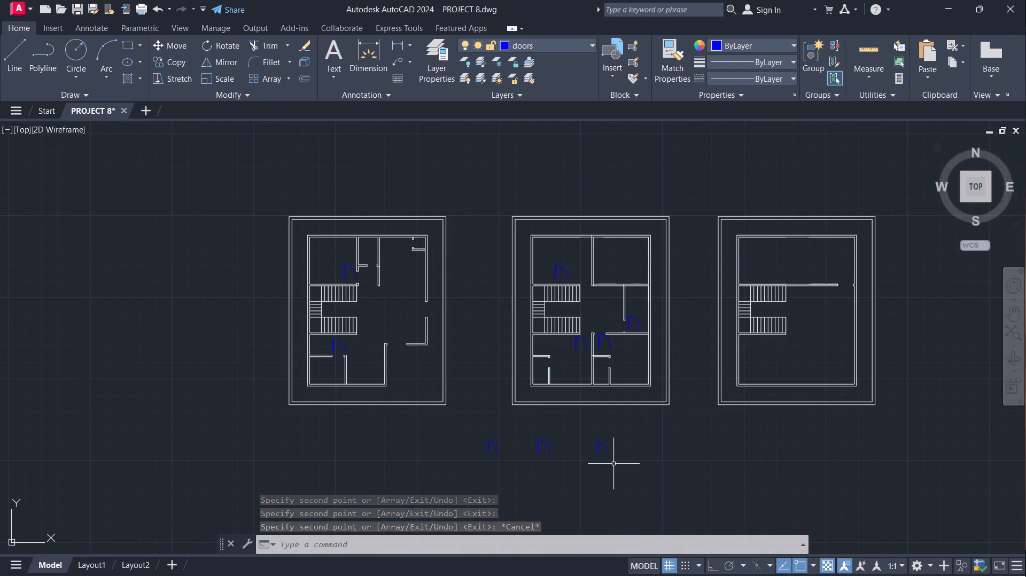
pyautogui.moveTo(613, 464); pyautogui.dragTo(613, 448, button='middle')
pyautogui.moveTo(574, 416); pyautogui.dragTo(583, 417)
pyautogui.click(623, 457)
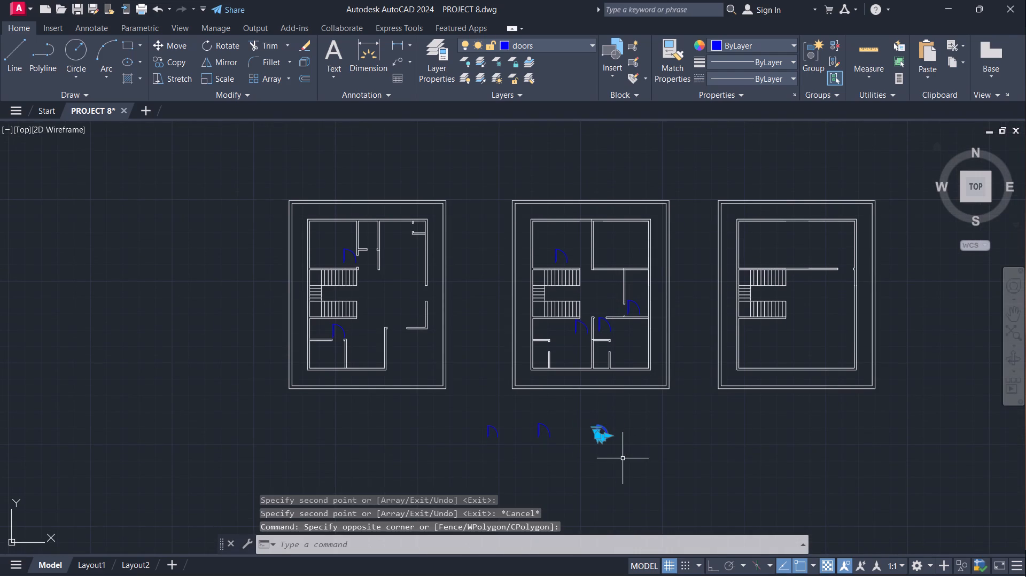
pyautogui.write('co')
pyautogui.press('Return')
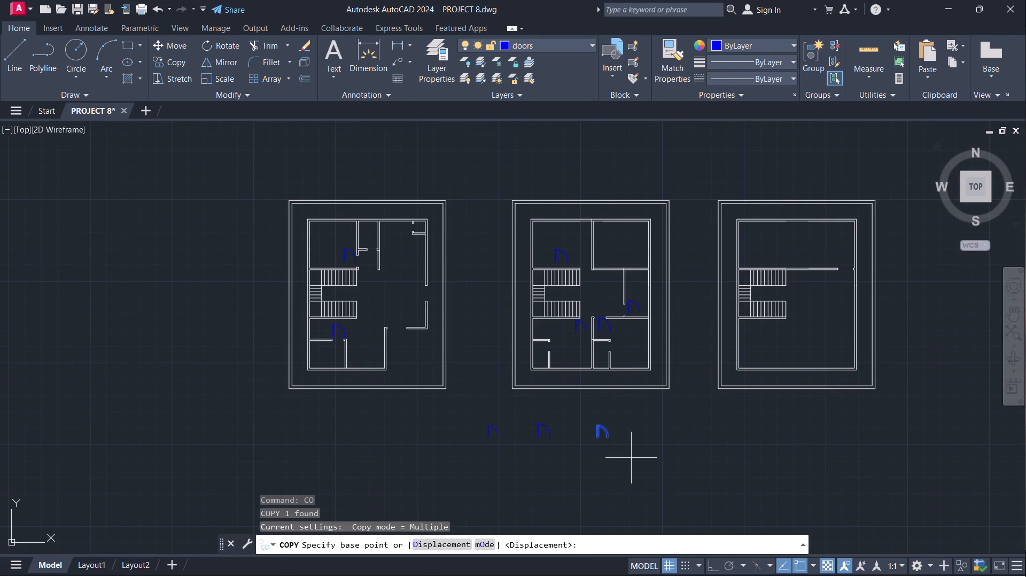
pyautogui.scroll(2, 632, 454)
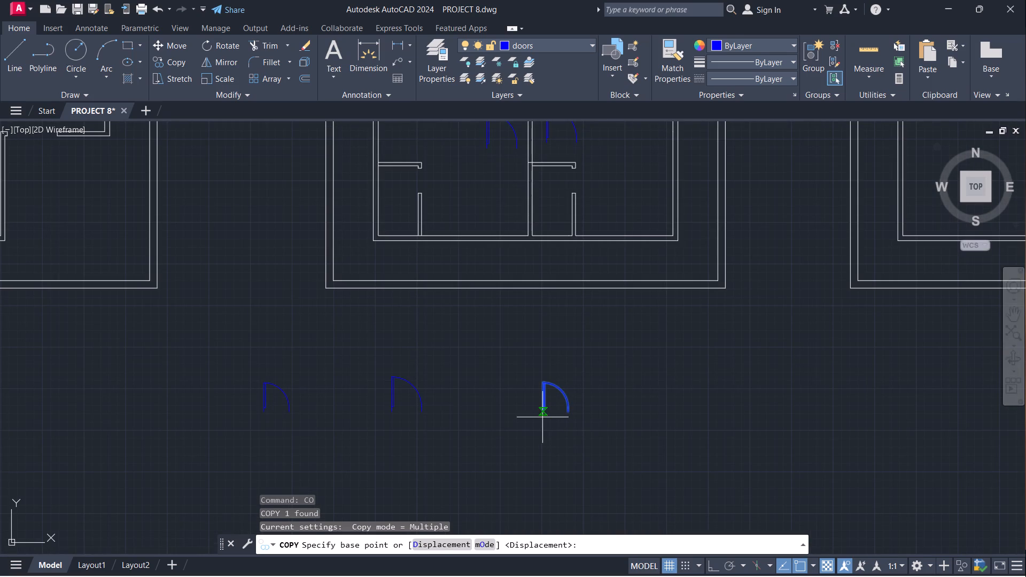
pyautogui.click(542, 416)
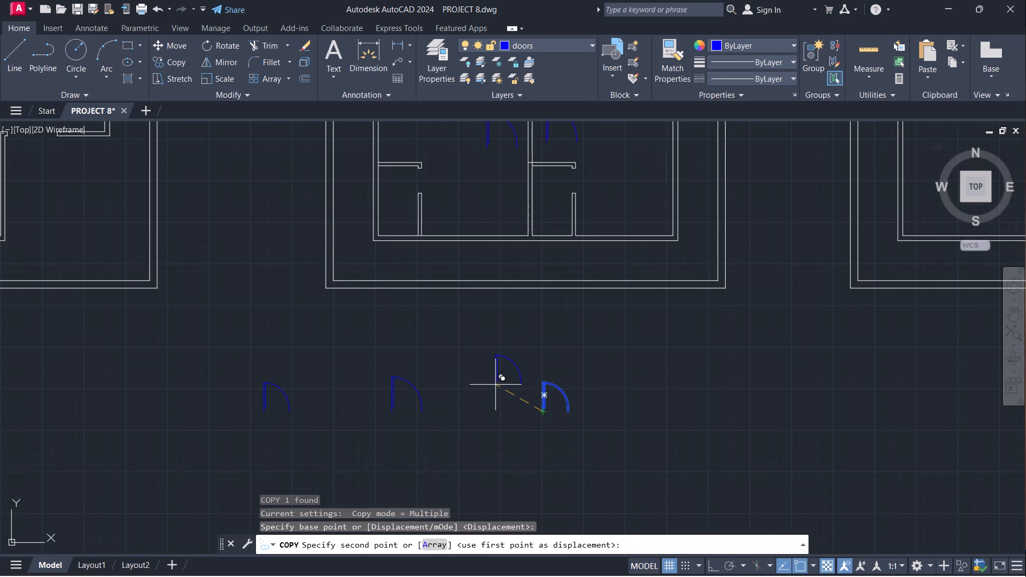
pyautogui.scroll(-1, 493, 376)
pyautogui.moveTo(493, 376); pyautogui.dragTo(730, 431, button='middle')
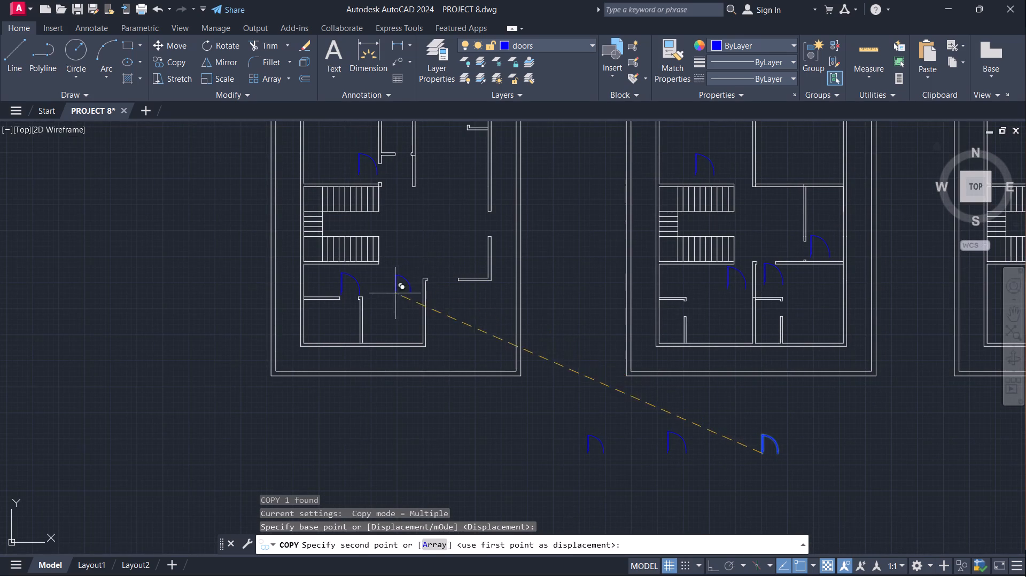
pyautogui.moveTo(431, 179); pyautogui.dragTo(445, 342, button='middle')
pyautogui.scroll(3, 416, 318)
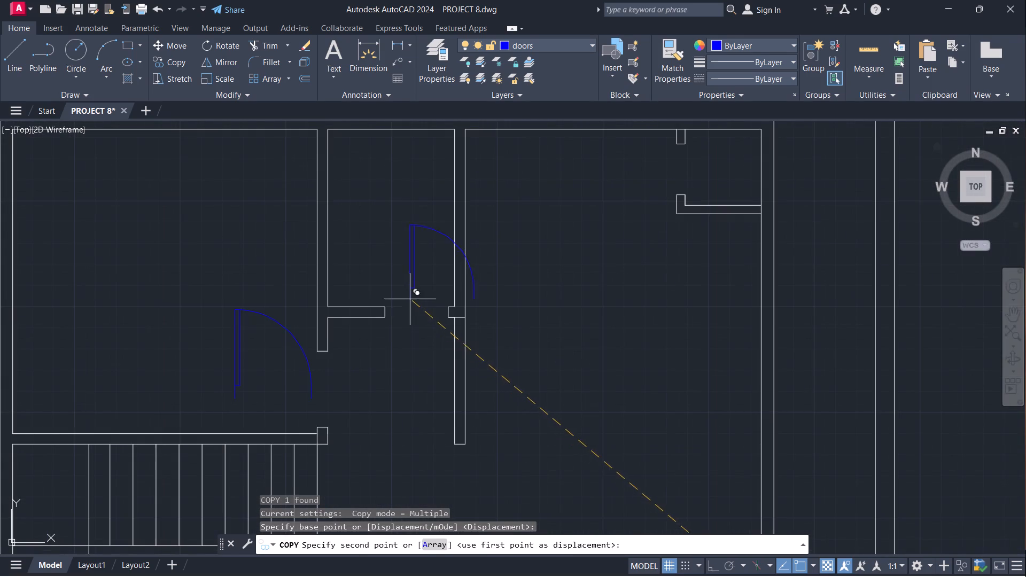
pyautogui.click(378, 287)
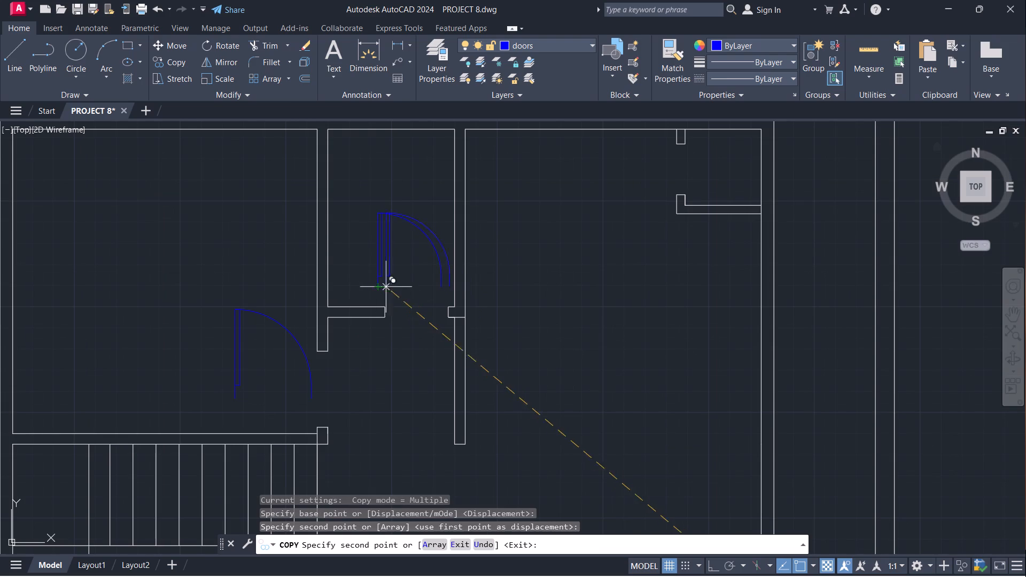
# Place two more copies of the 2'6" door beside the openings of the second plan's two small lower rooms, and finish copying.
pyautogui.scroll(-2, 581, 261)
pyautogui.moveTo(564, 392); pyautogui.dragTo(548, 323, button='middle')
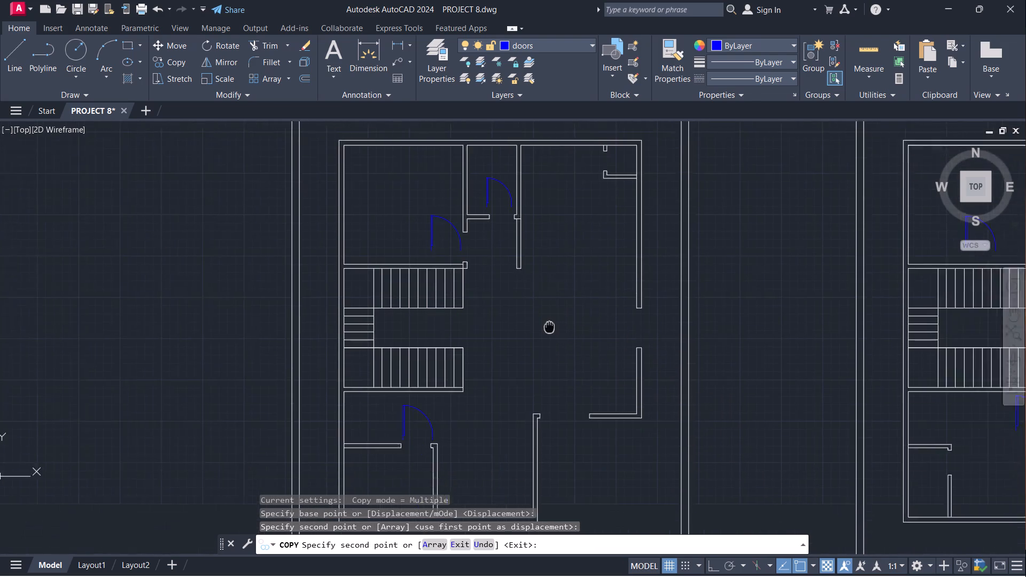
pyautogui.moveTo(548, 323); pyautogui.dragTo(517, 296, button='middle')
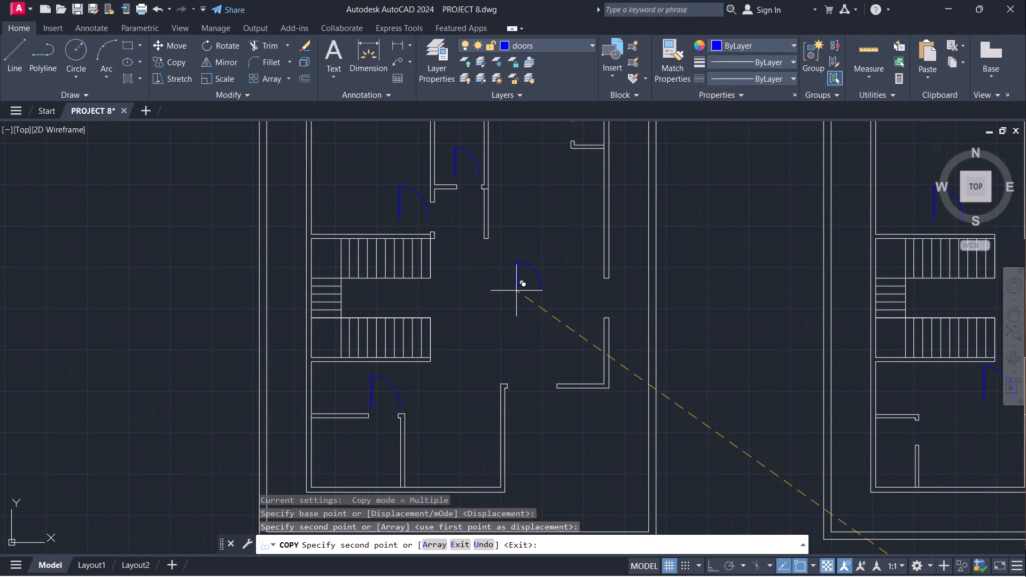
pyautogui.scroll(-1, 737, 296)
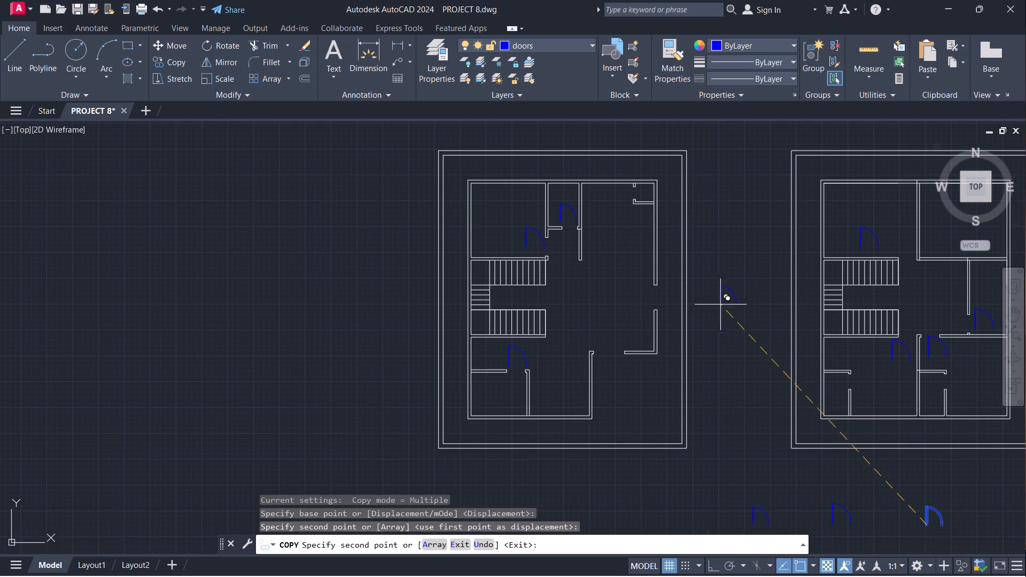
pyautogui.scroll(-1, 712, 309)
pyautogui.scroll(2, 780, 369)
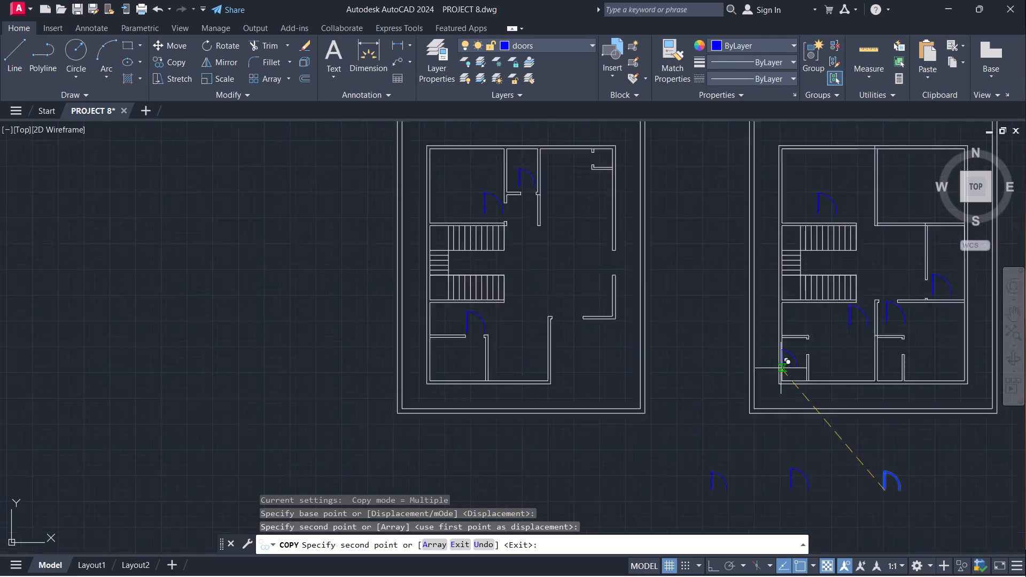
pyautogui.scroll(1, 781, 367)
pyautogui.click(856, 346)
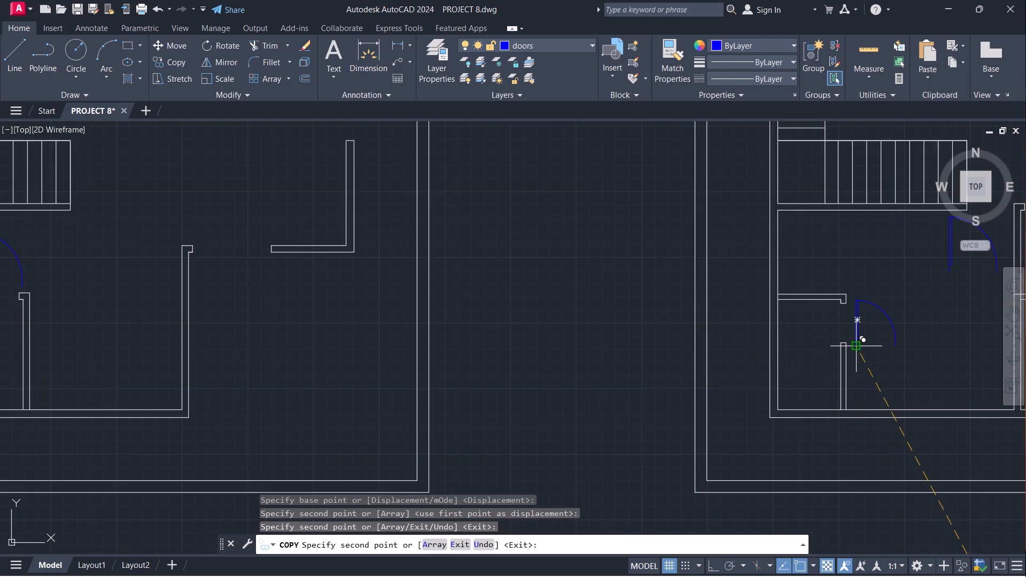
pyautogui.scroll(-2, 713, 377)
pyautogui.scroll(2, 868, 377)
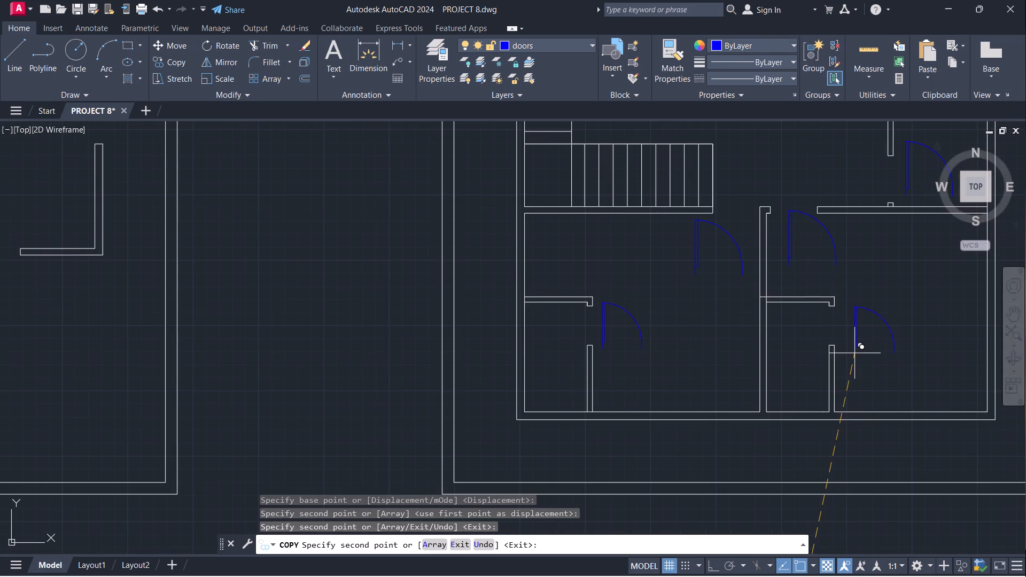
pyautogui.click(853, 354)
pyautogui.scroll(-3, 605, 365)
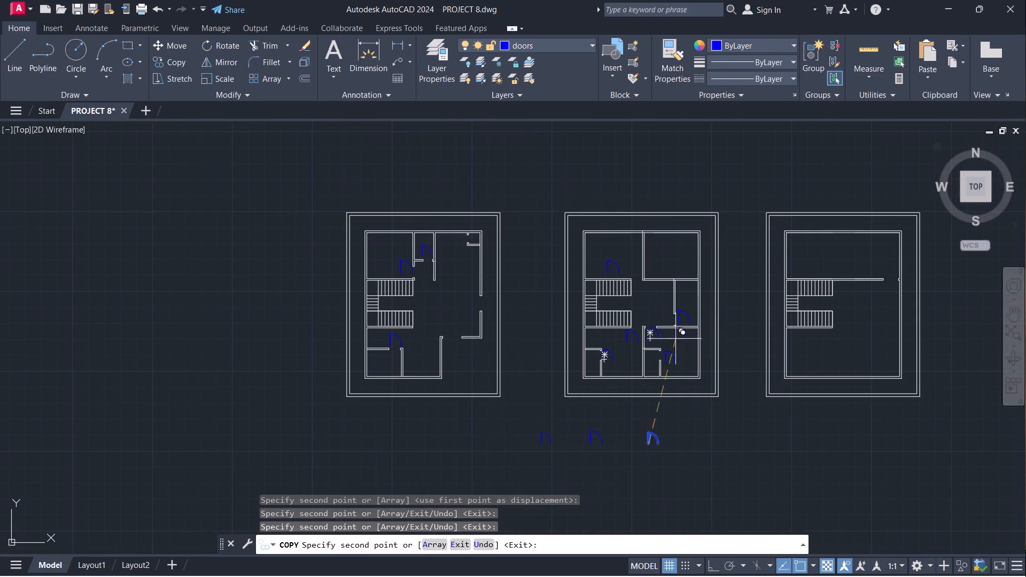
pyautogui.moveTo(730, 283); pyautogui.dragTo(688, 313, button='middle')
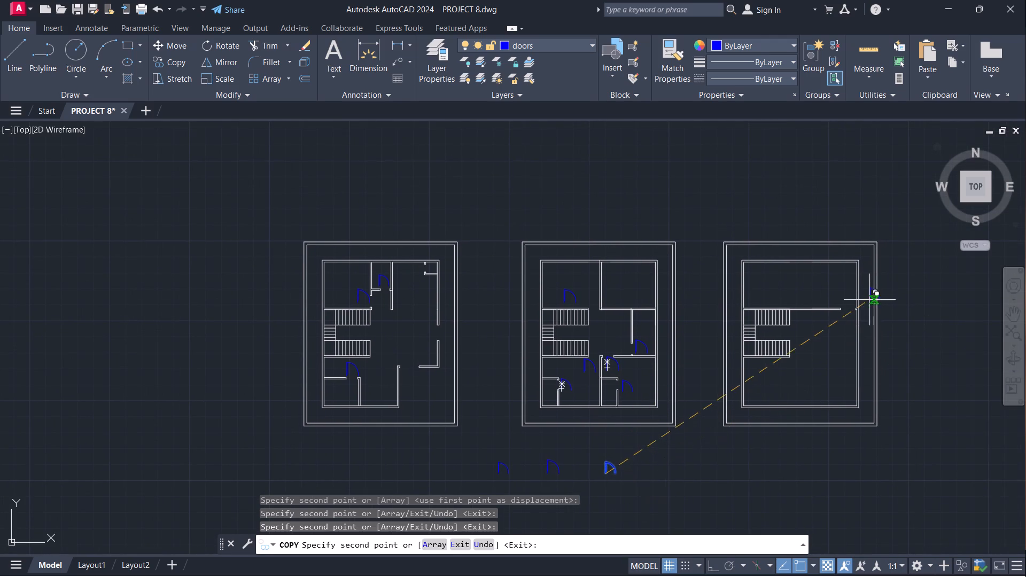
pyautogui.scroll(3, 846, 313)
pyautogui.scroll(-2, 628, 376)
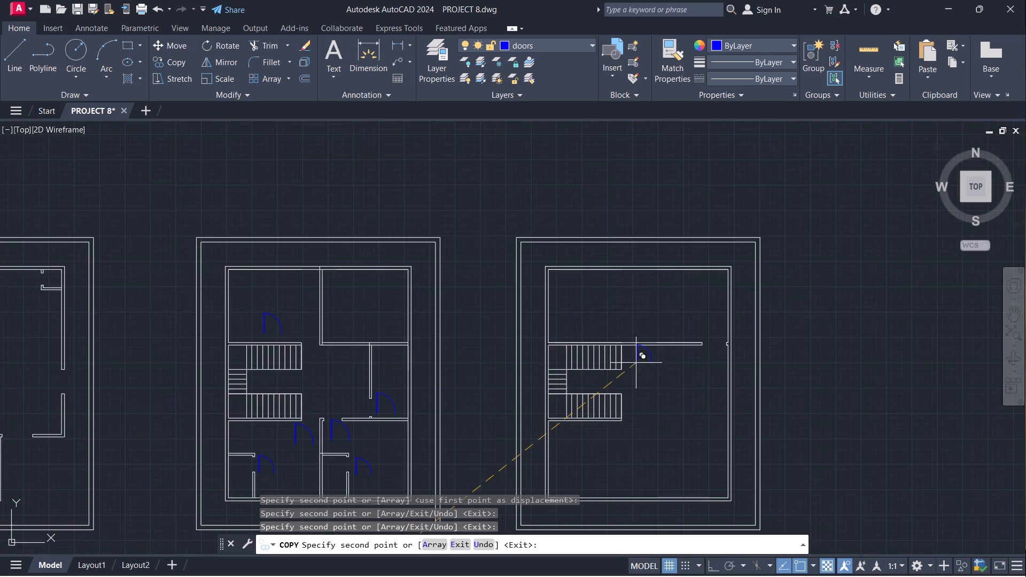
pyautogui.scroll(-2, 633, 365)
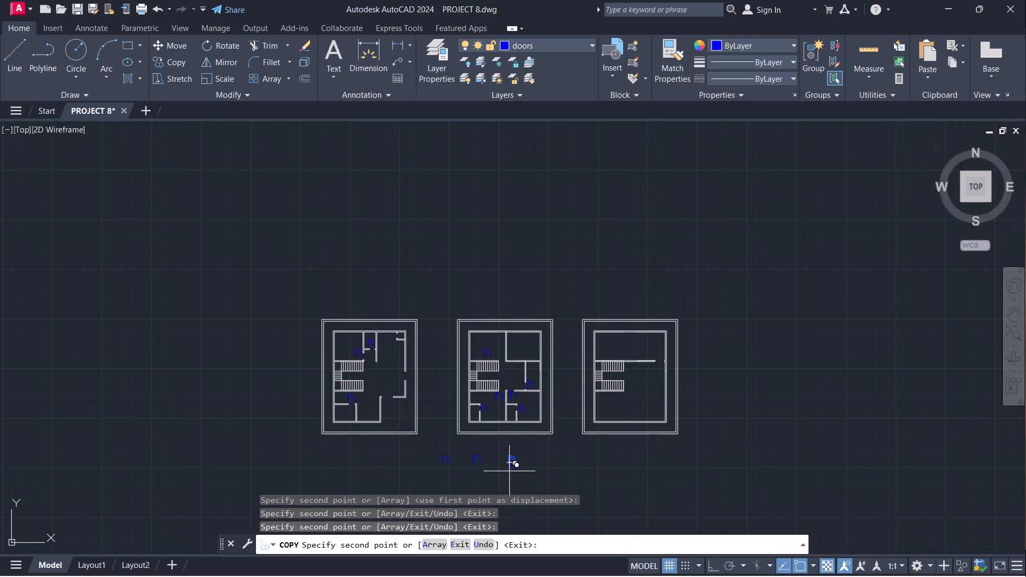
pyautogui.press('Escape')
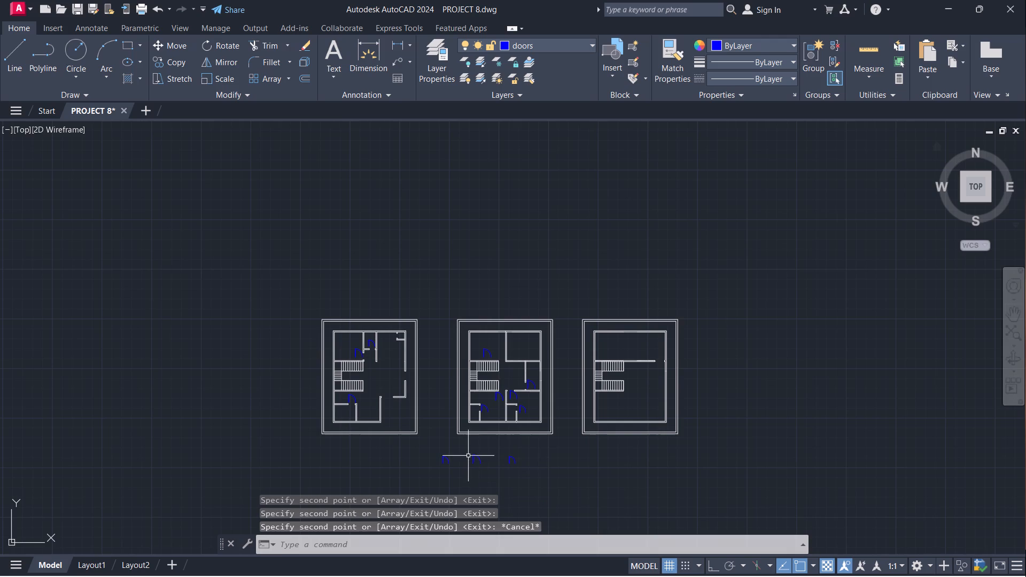
# Erase the two rightmost spare door blocks below the second plan, keeping the leftmost one.
pyautogui.click(467, 448)
pyautogui.click(533, 483)
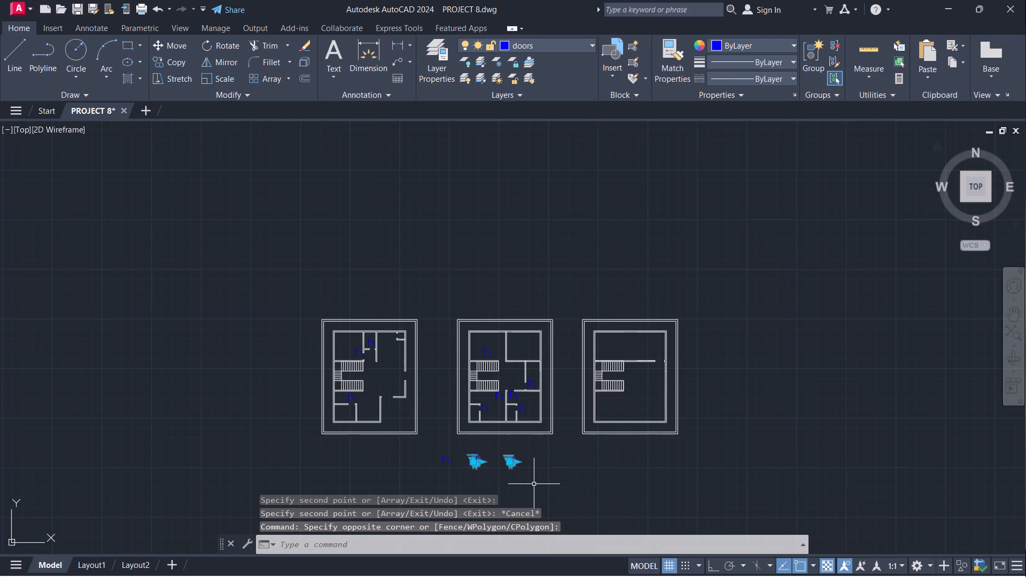
pyautogui.press('e')
pyautogui.press('Return')
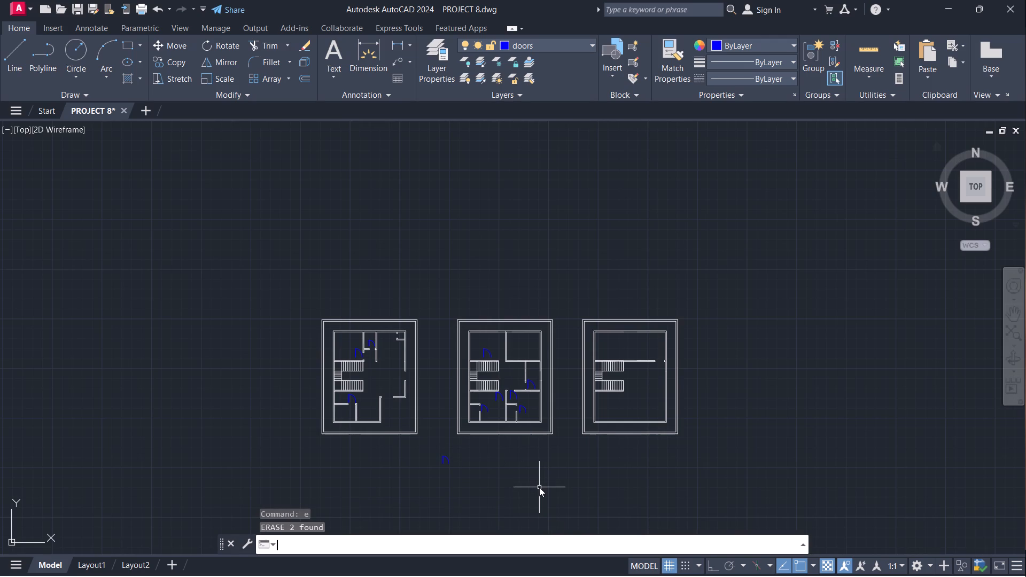
# Mirror the remaining spare door about a vertical line through its swing arc's free end, keeping the source, to form a double door.
pyautogui.scroll(3, 434, 475)
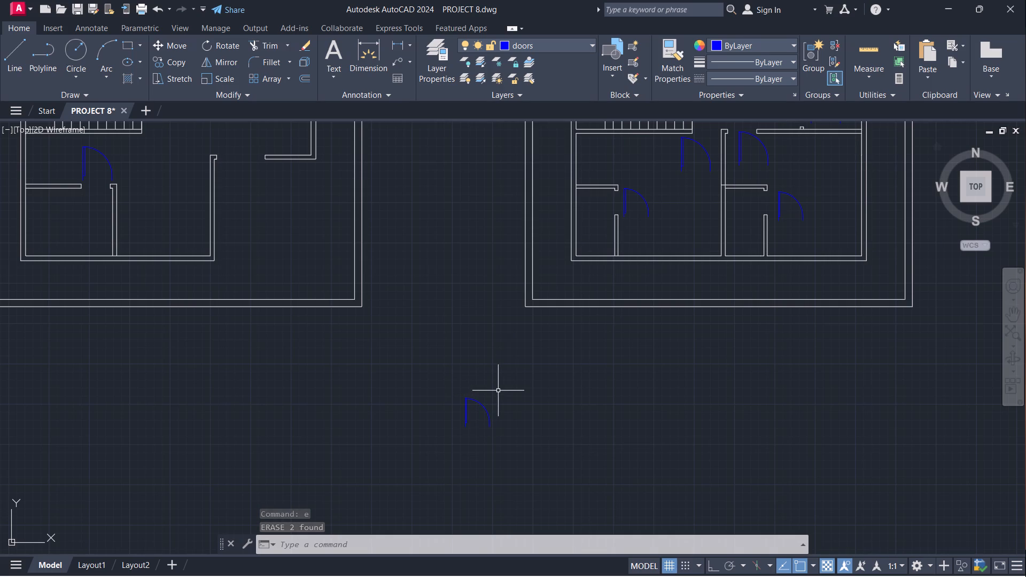
pyautogui.click(490, 426)
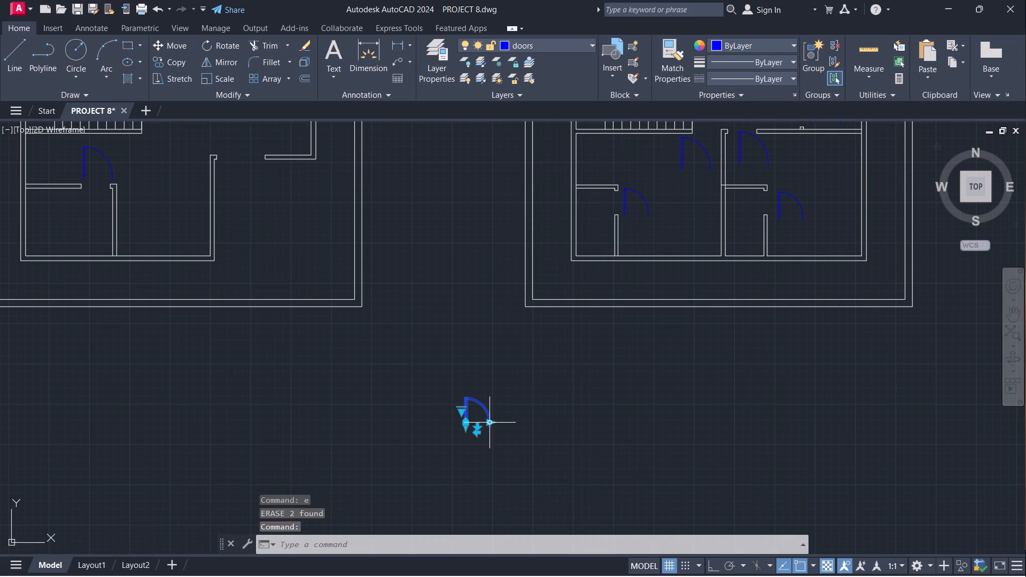
pyautogui.write('mi')
pyautogui.press('Return')
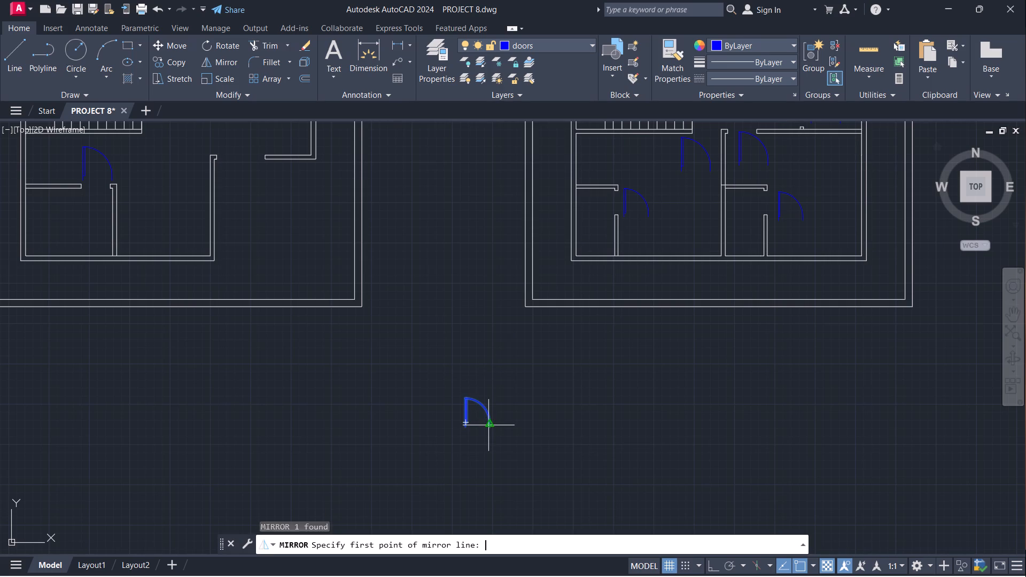
pyautogui.click(488, 425)
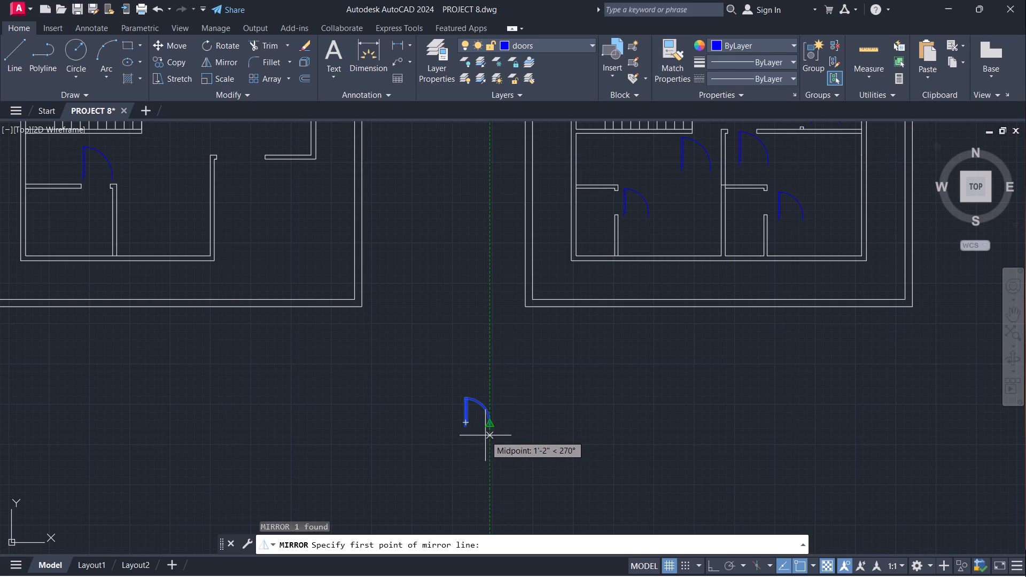
pyautogui.click(494, 427)
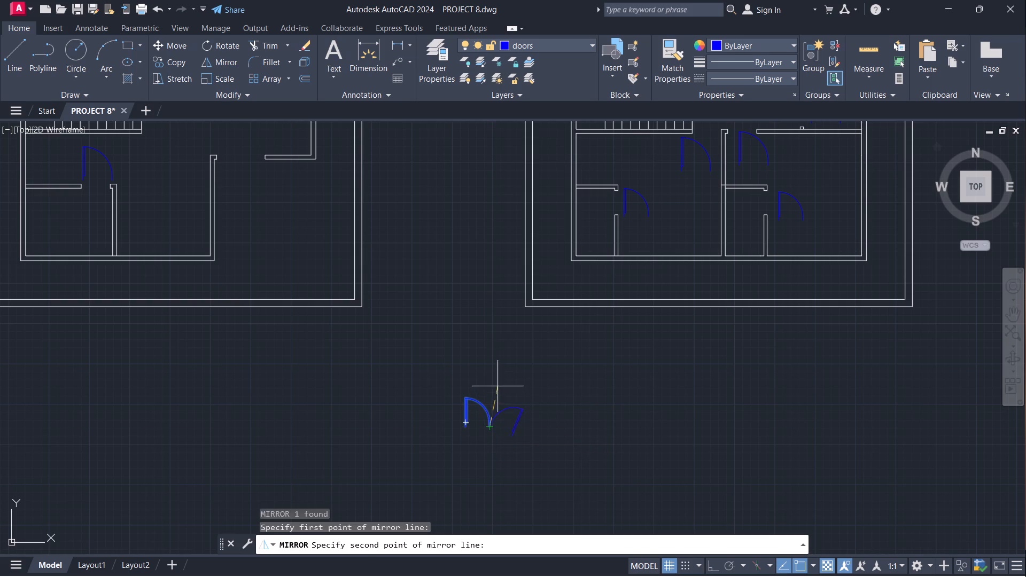
pyautogui.click(495, 336)
pyautogui.press('Return')
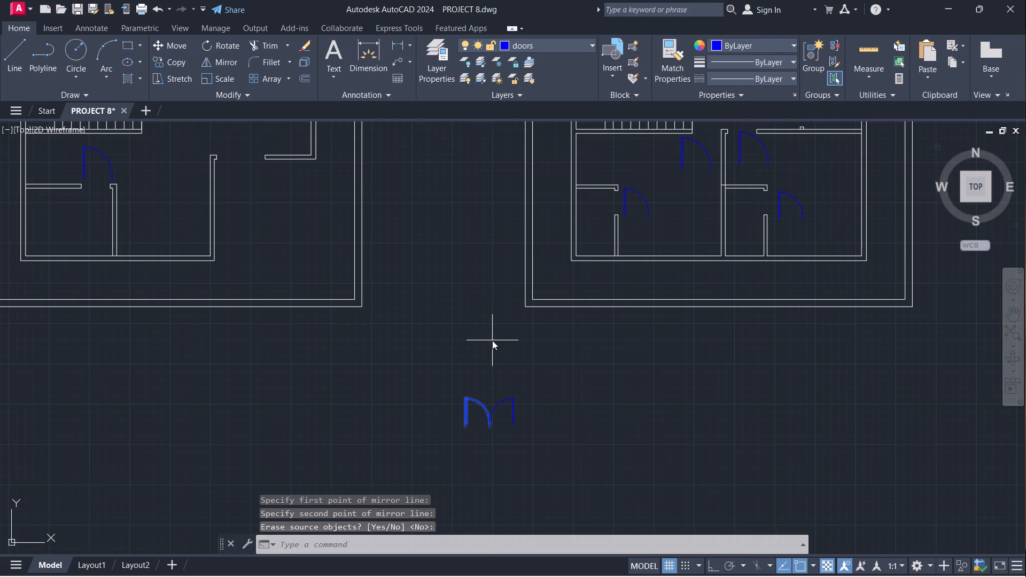
# Group the two mirrored door leaves into one double-door object.
pyautogui.click(419, 361)
pyautogui.click(598, 502)
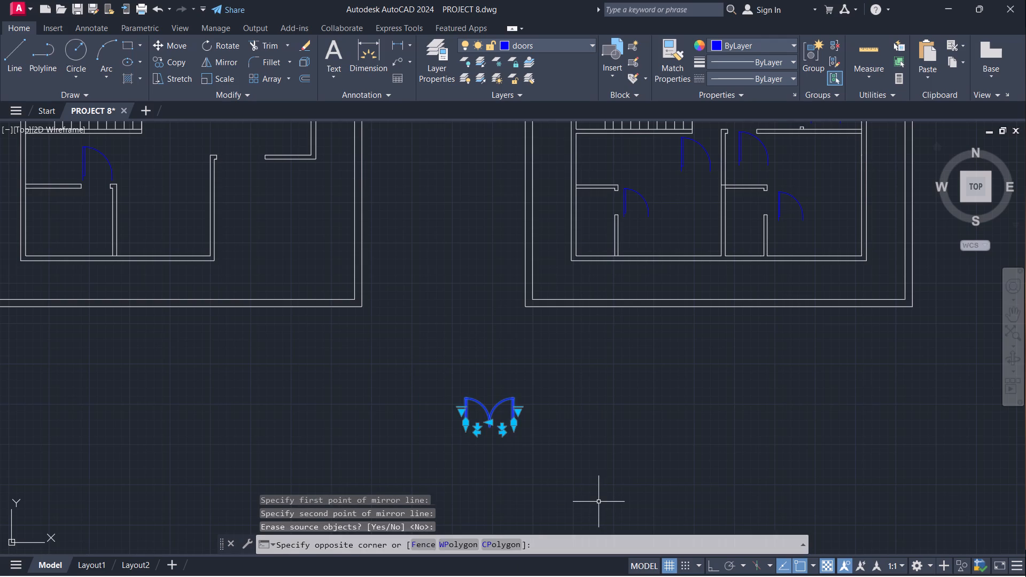
pyautogui.press('g')
pyautogui.press('Return')
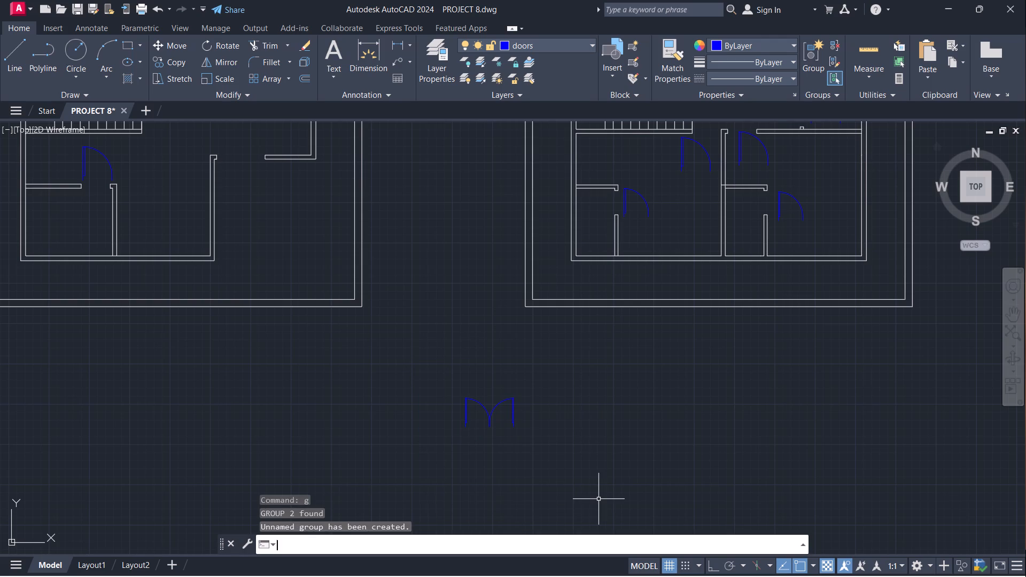
# Scale the double-door group by reference from its lower-left corner, using its overall width, to a new length of 5'.
pyautogui.scroll(2, 499, 435)
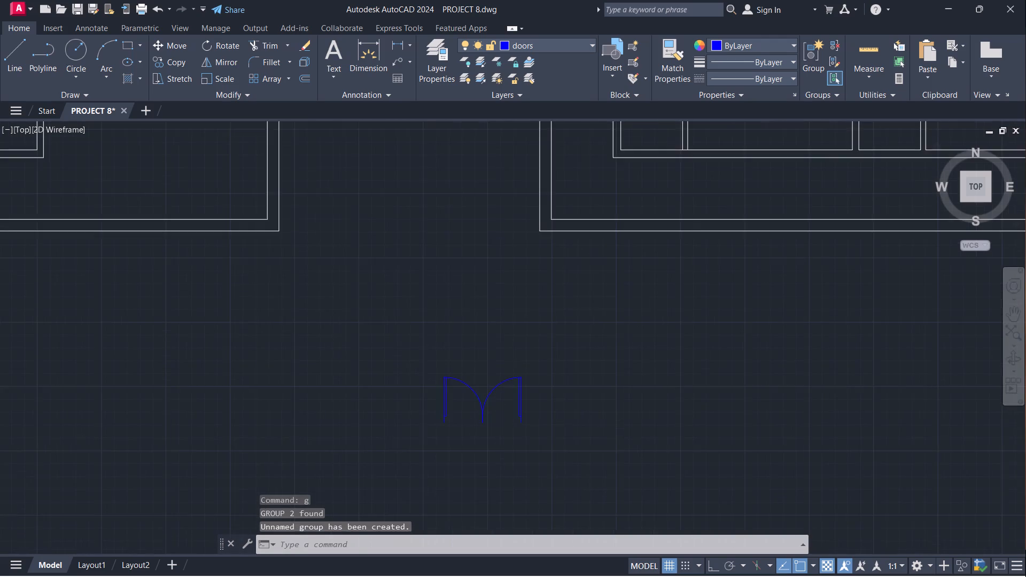
pyautogui.moveTo(376, 313); pyautogui.dragTo(381, 319)
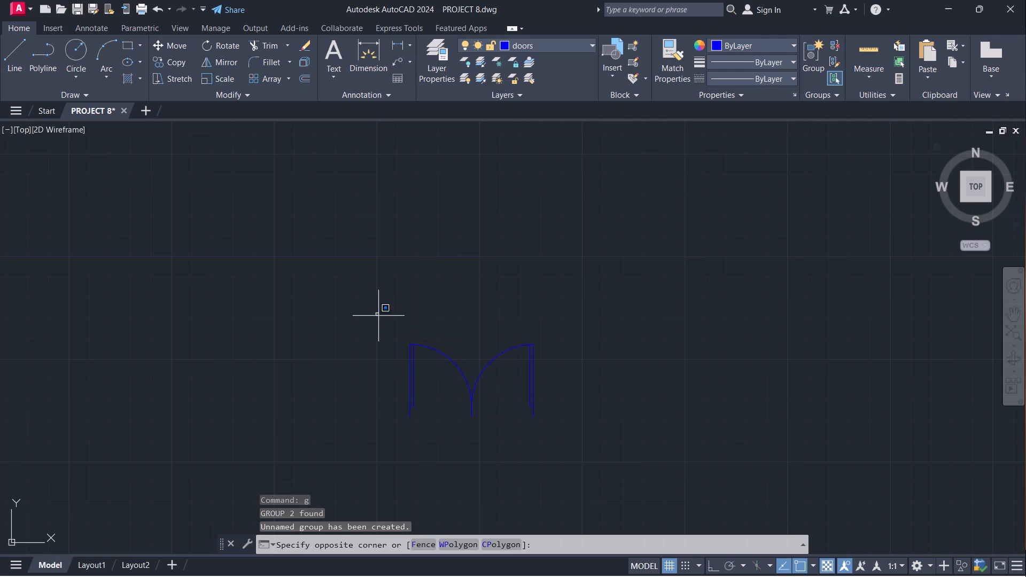
pyautogui.moveTo(381, 319); pyautogui.dragTo(385, 322)
pyautogui.click(594, 454)
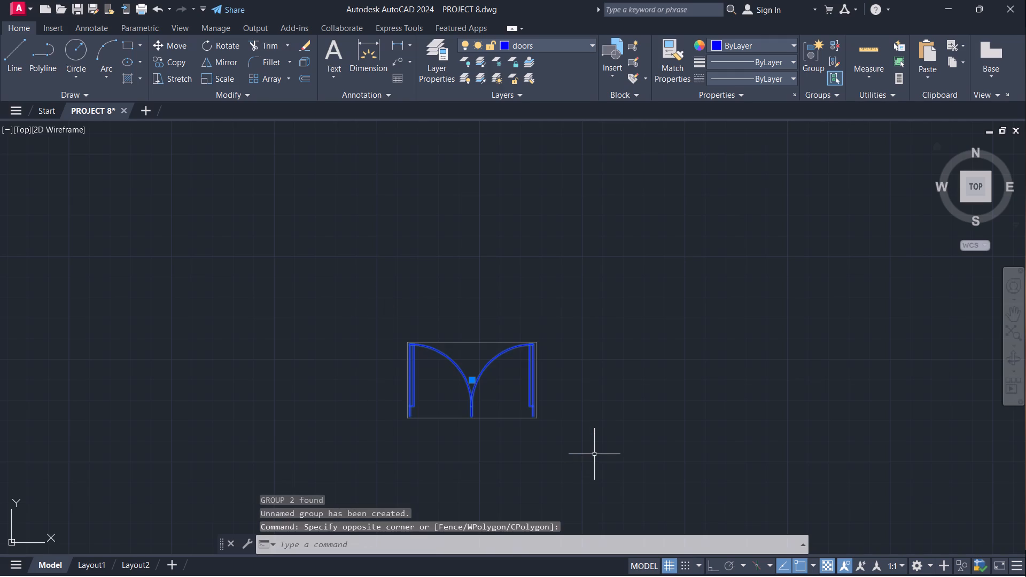
pyautogui.write('sc')
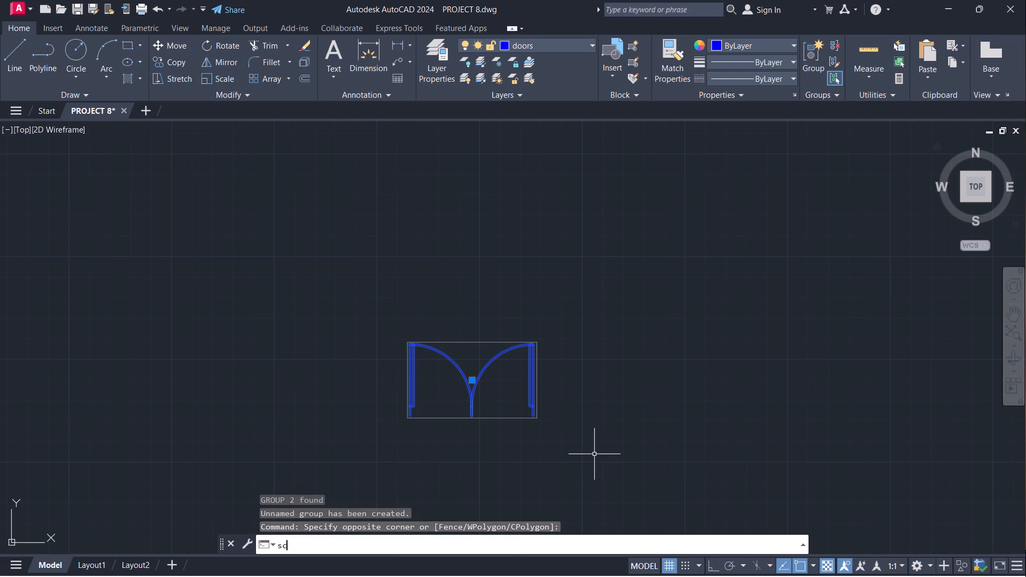
pyautogui.press('Return')
pyautogui.press('Return')
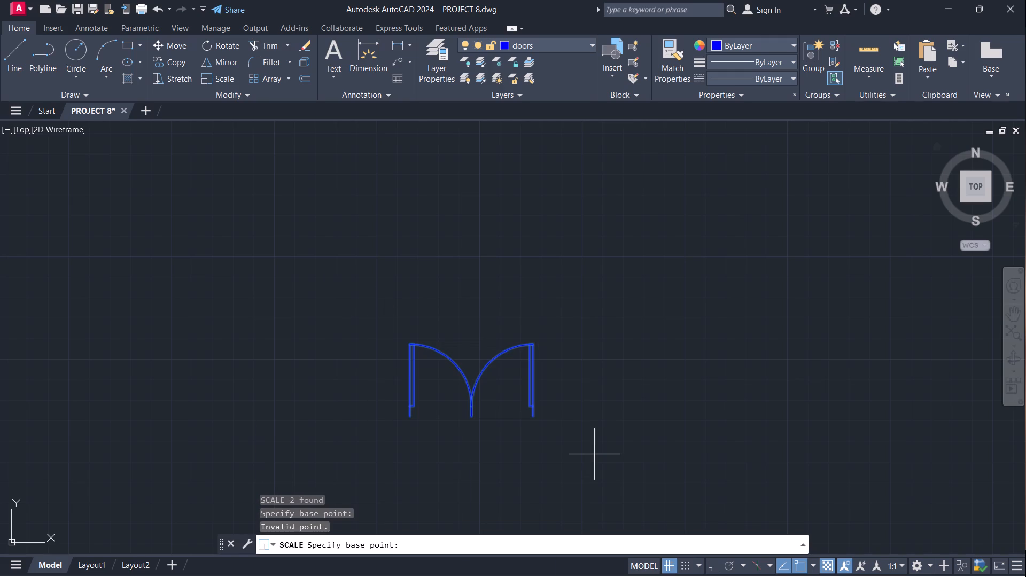
pyautogui.click(407, 416)
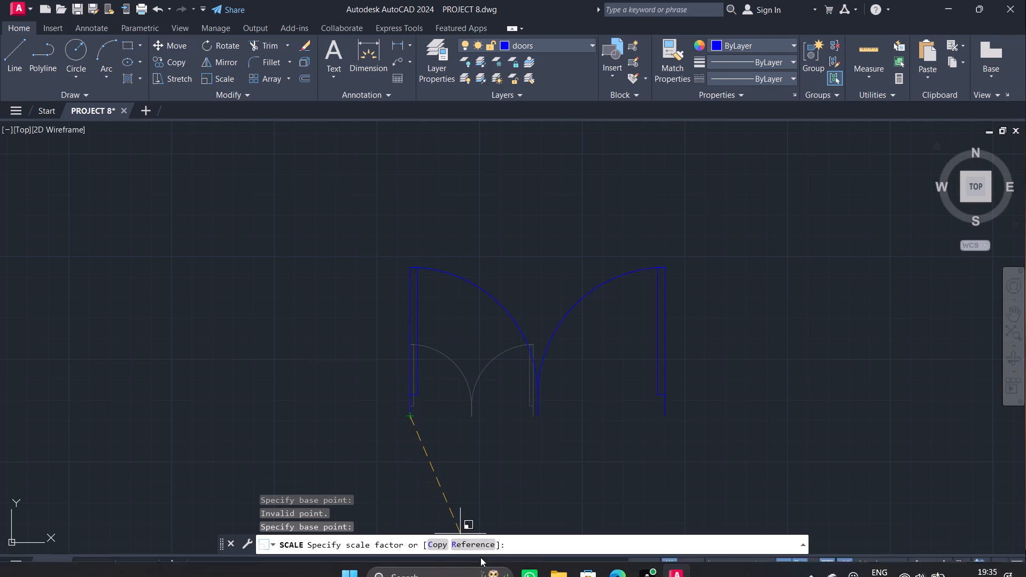
pyautogui.click(473, 539)
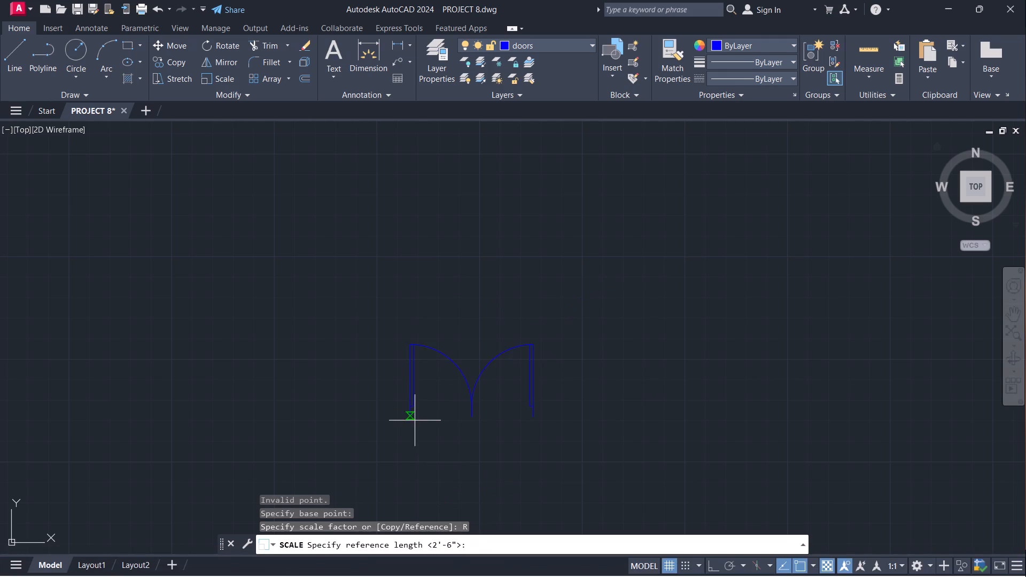
pyautogui.click(411, 419)
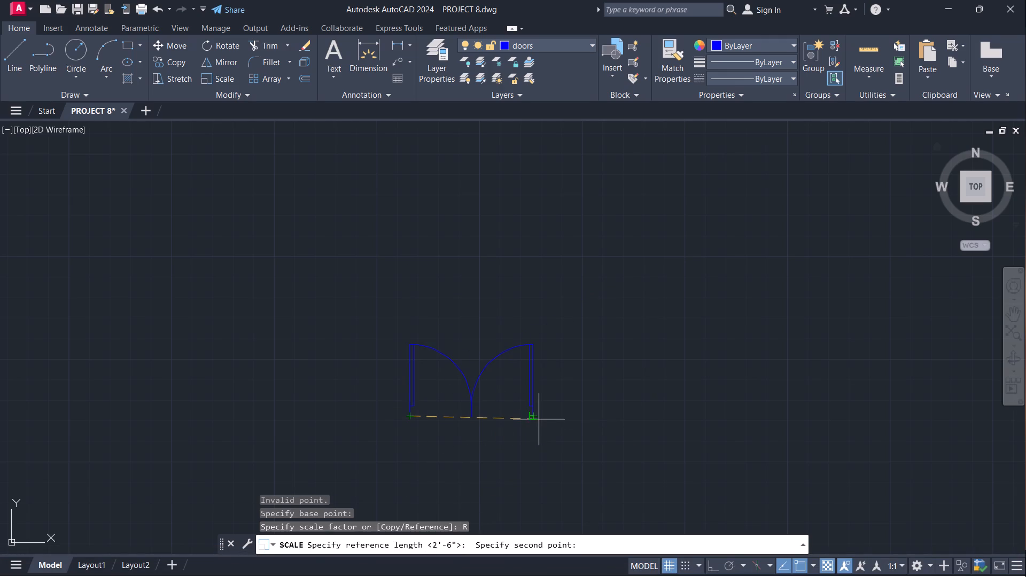
pyautogui.click(532, 417)
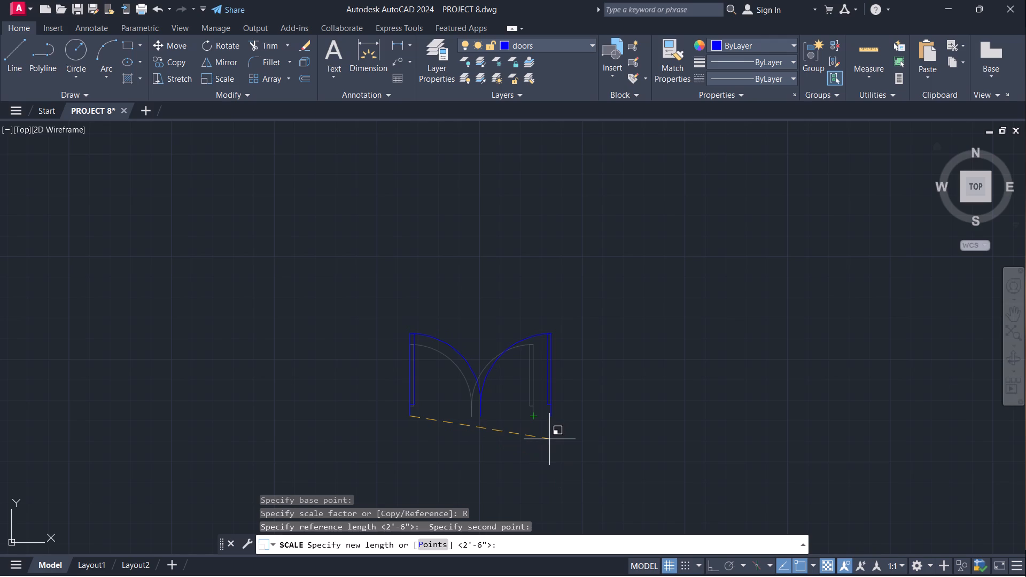
pyautogui.write("5'")
pyautogui.press('Return')
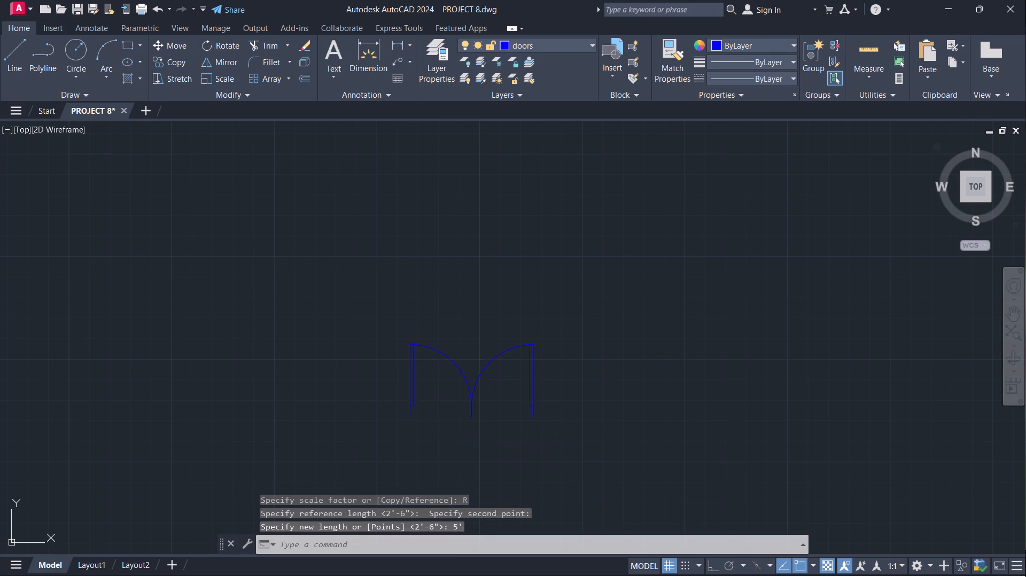
# Copy the 5' double door twice in a row to its right, from its lower-right corner, and finish copying.
pyautogui.click(302, 251)
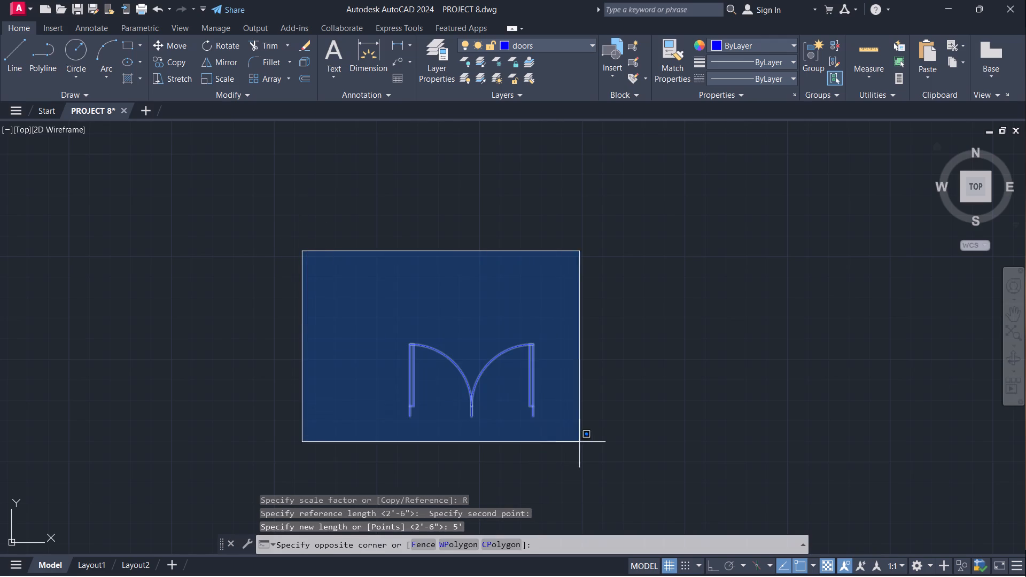
pyautogui.click(607, 449)
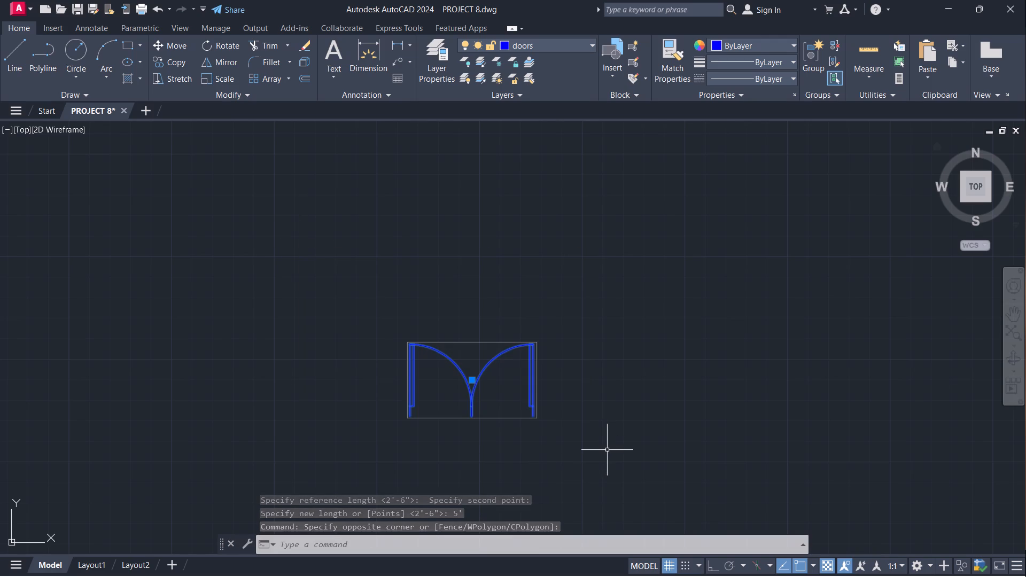
pyautogui.write('co')
pyautogui.press('Return')
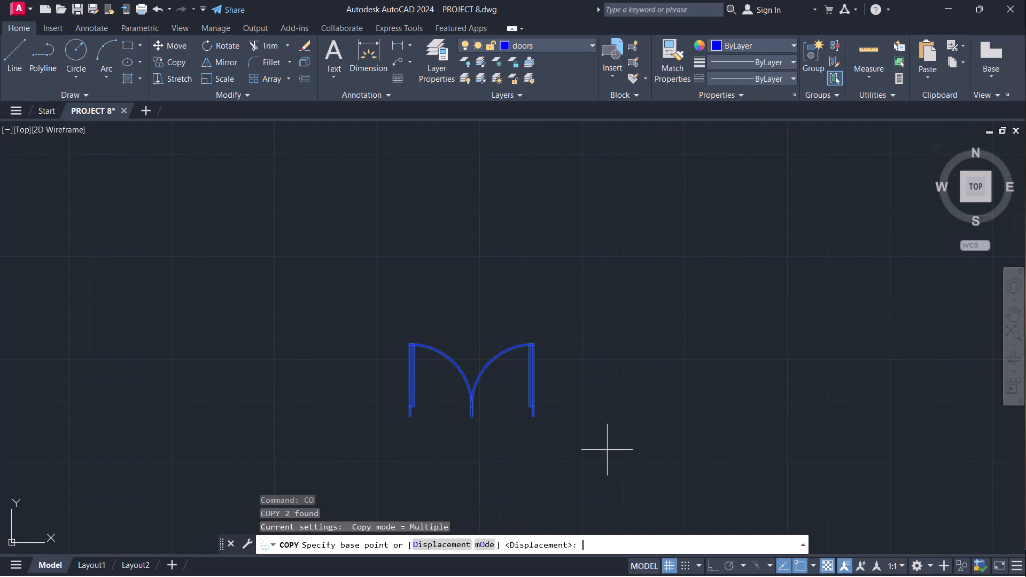
pyautogui.click(538, 418)
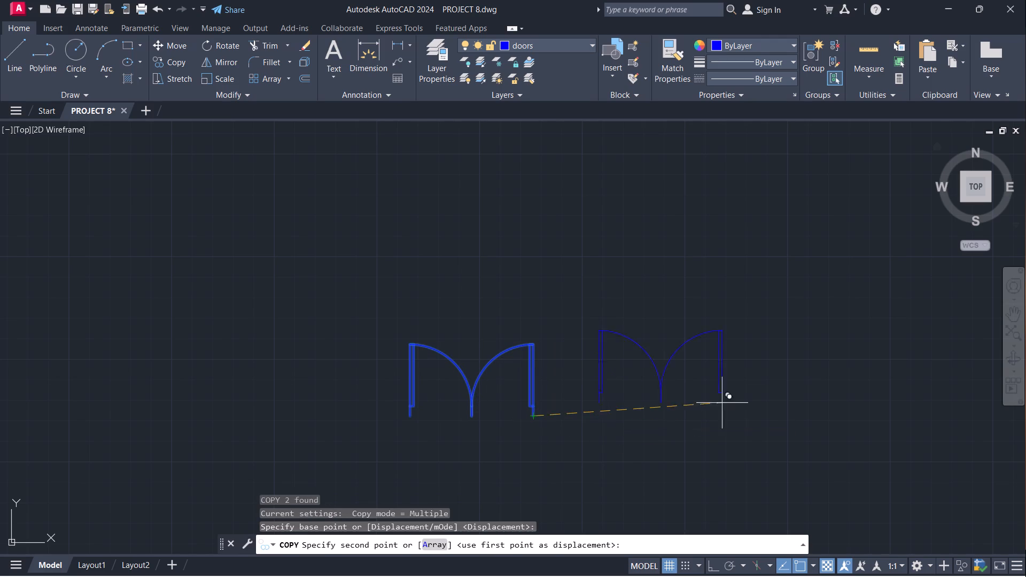
pyautogui.click(732, 418)
pyautogui.click(948, 424)
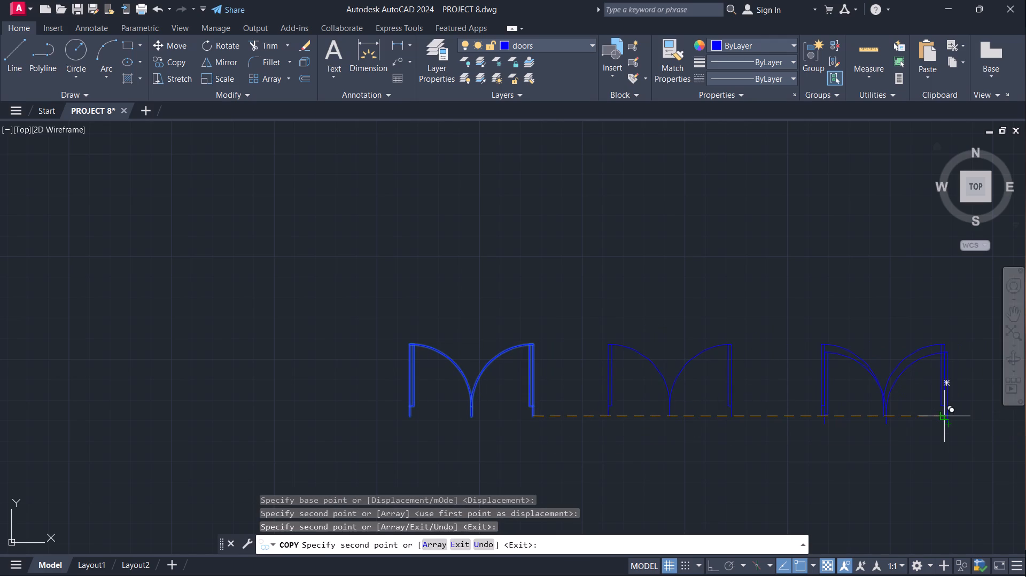
pyautogui.press('Escape')
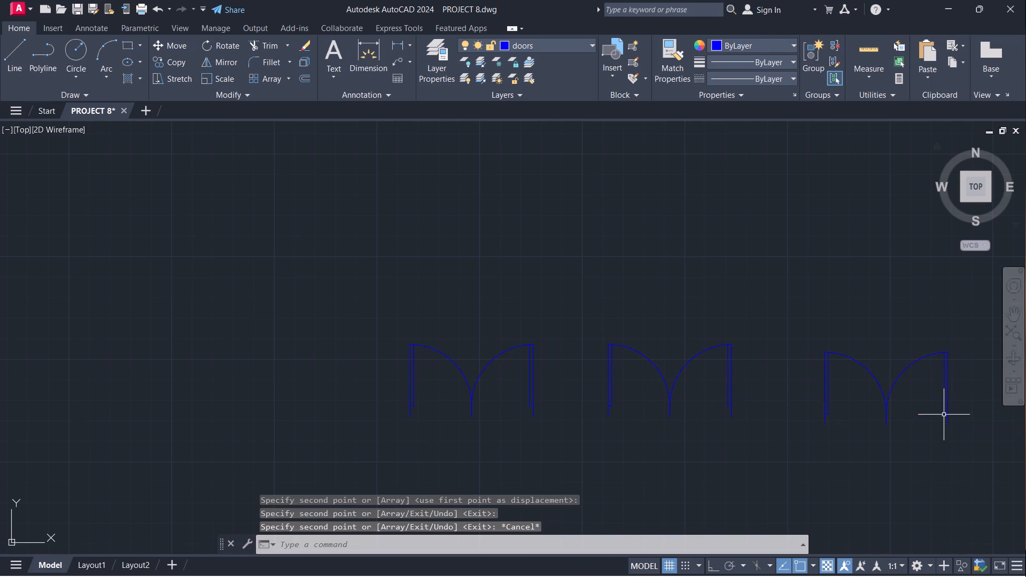
# Scale the middle of the three spare double doors by reference from its lower-left corner, using its overall width, to a new length of 2'.
pyautogui.scroll(-1, 833, 479)
pyautogui.moveTo(815, 470); pyautogui.dragTo(717, 429, button='middle')
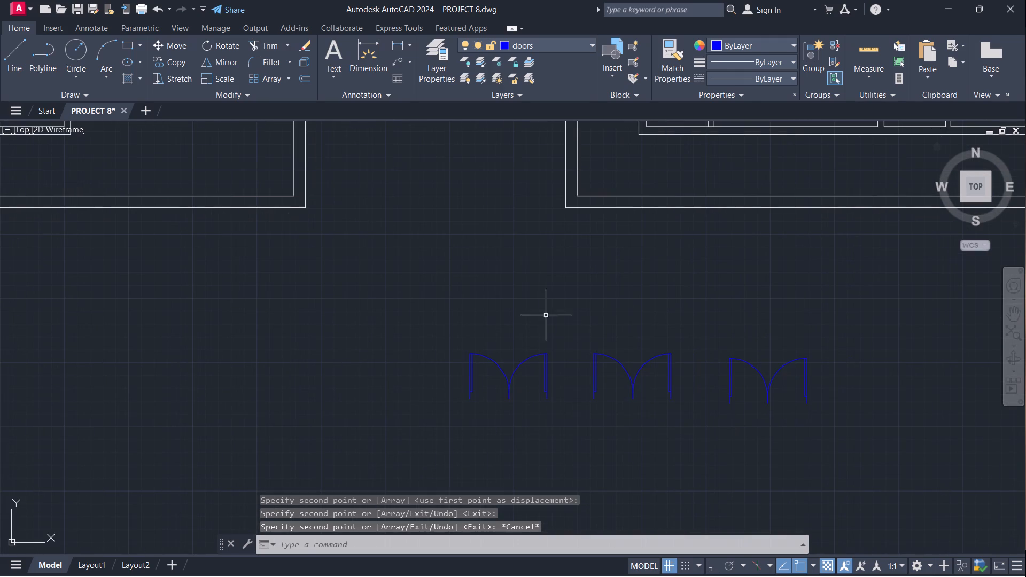
pyautogui.moveTo(568, 319); pyautogui.dragTo(635, 352)
pyautogui.moveTo(556, 315); pyautogui.dragTo(565, 323)
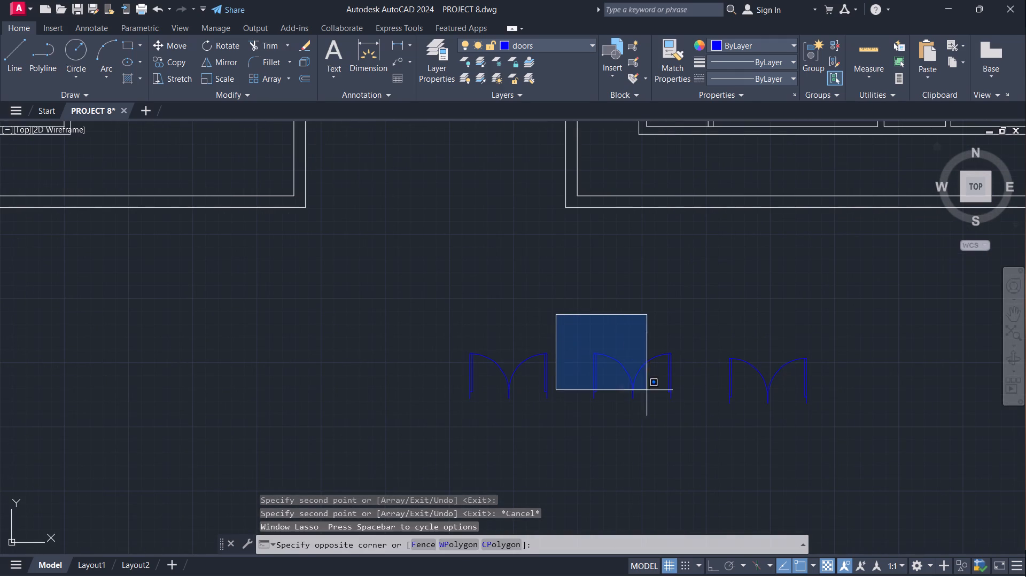
pyautogui.click(700, 416)
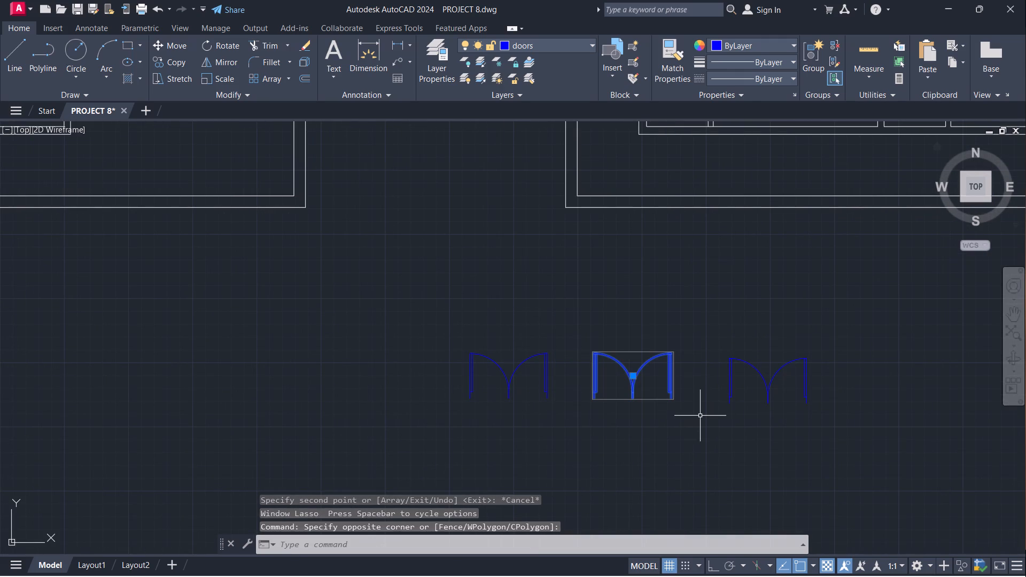
pyautogui.write('sc')
pyautogui.press('Return')
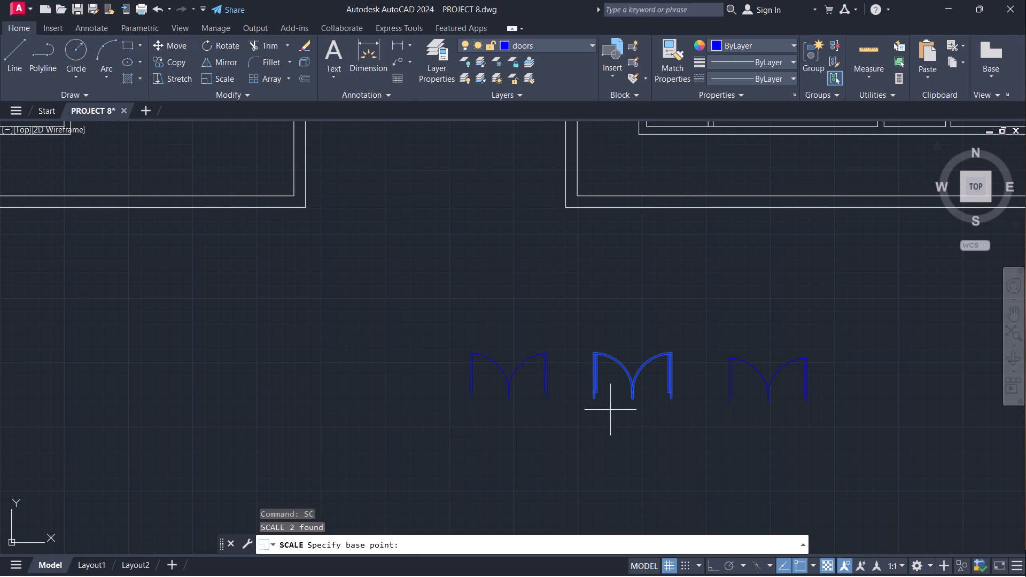
pyautogui.click(595, 402)
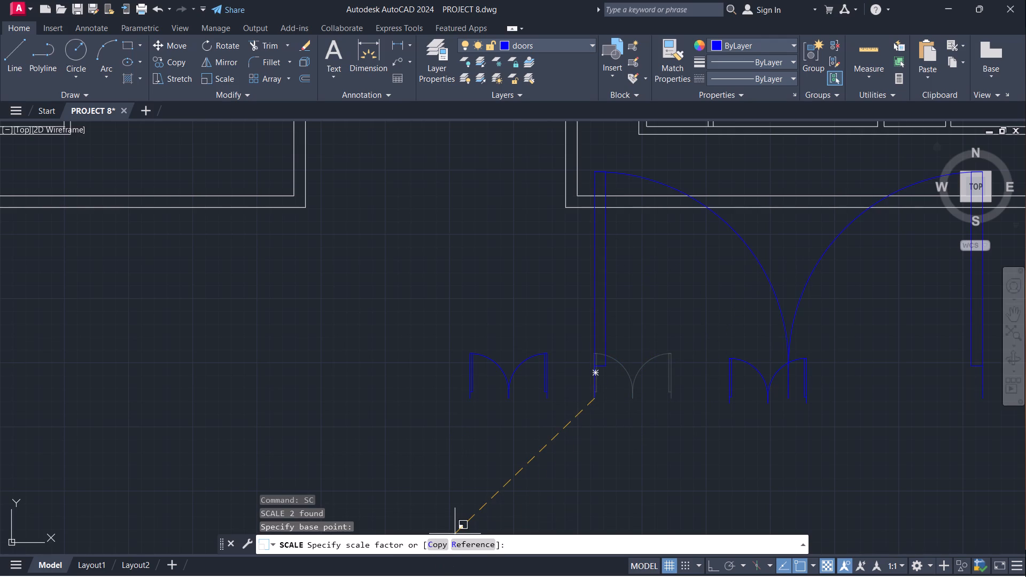
pyautogui.click(472, 542)
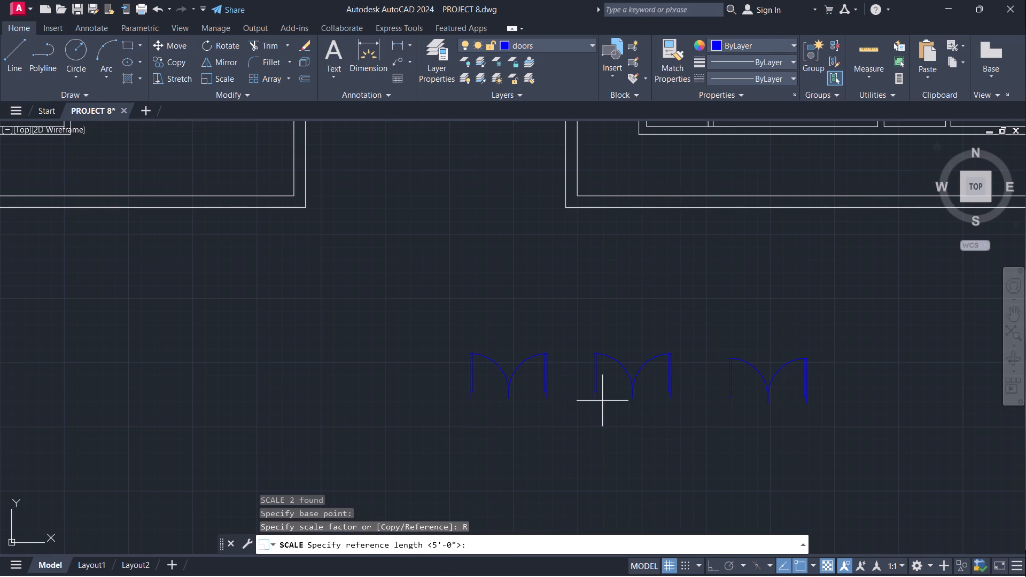
pyautogui.click(597, 400)
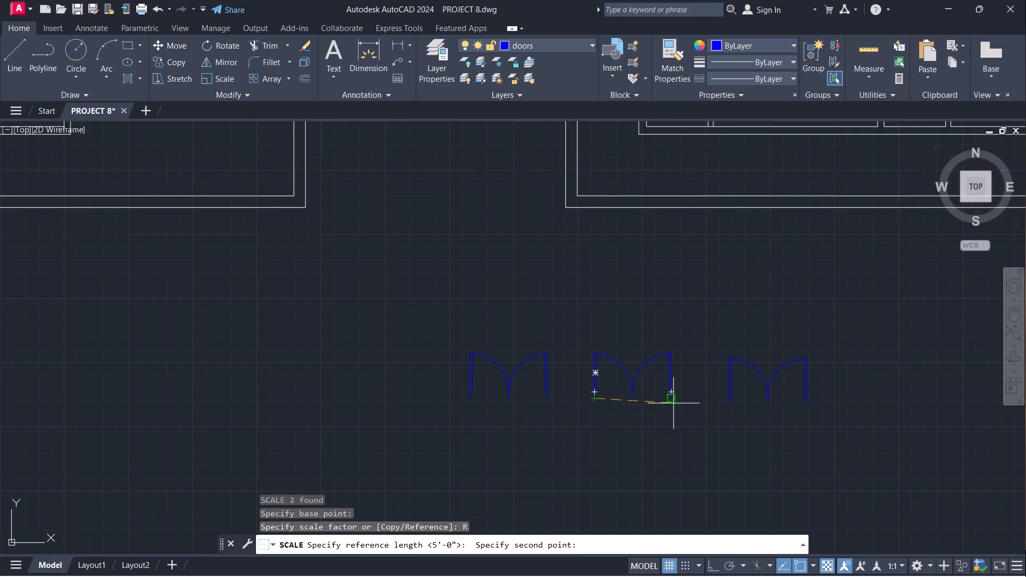
pyautogui.click(672, 403)
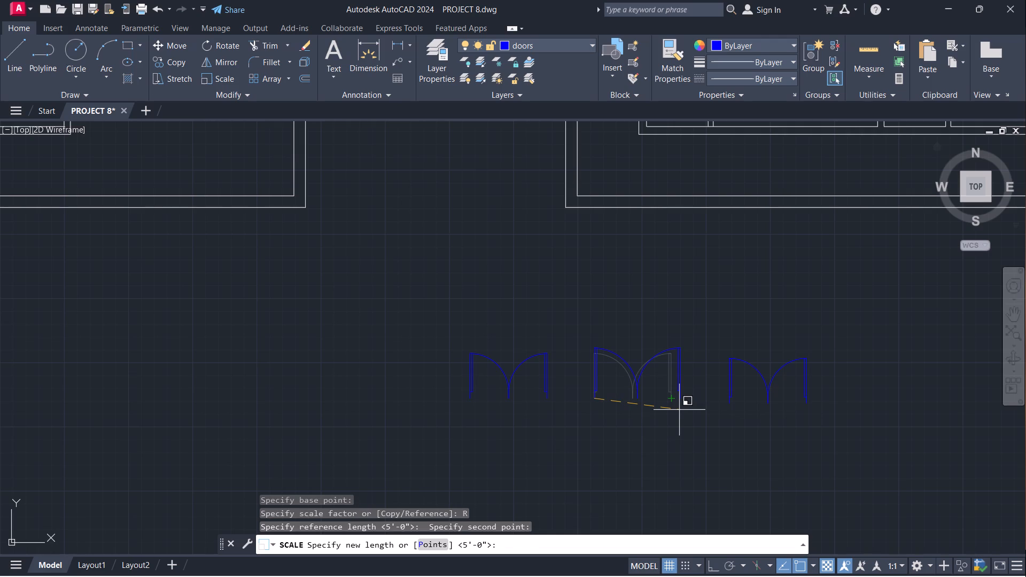
pyautogui.press('F8')
pyautogui.write("2'")
pyautogui.press('Return')
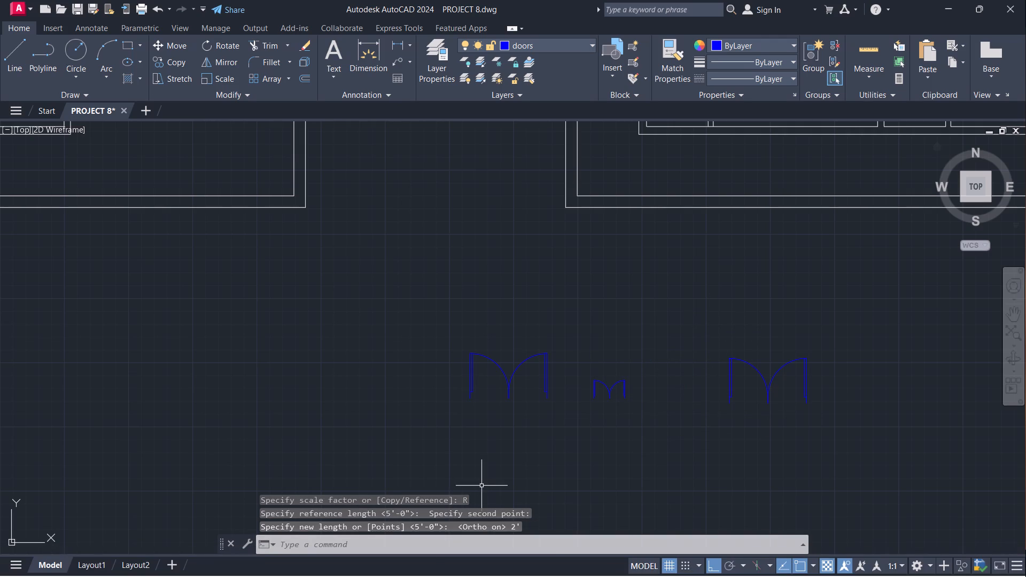
# Scale the rightmost spare double door by reference from its lower-left corner, using its overall width, to a new length of 4'.
pyautogui.press('space')
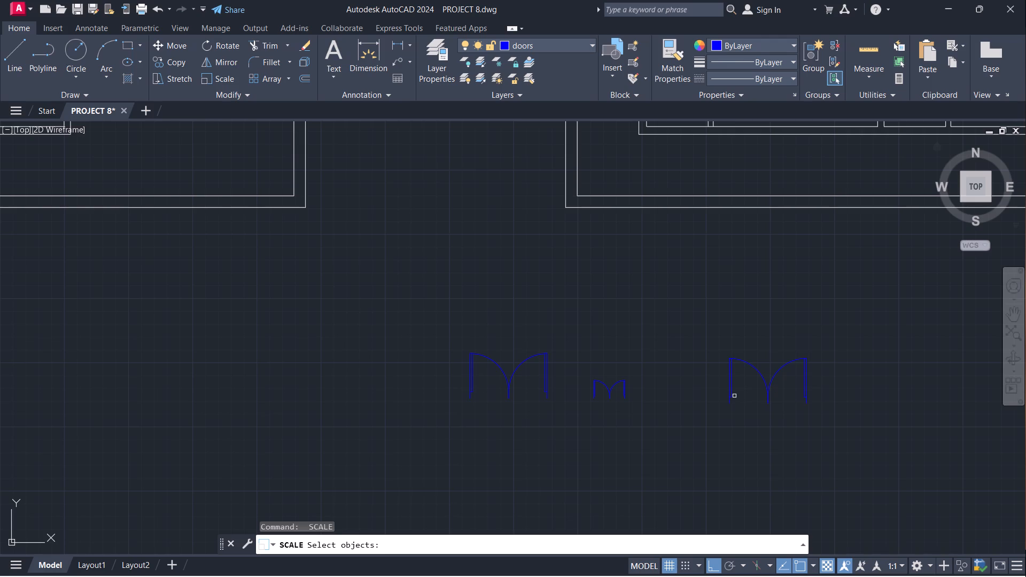
pyautogui.click(732, 397)
pyautogui.press('Return')
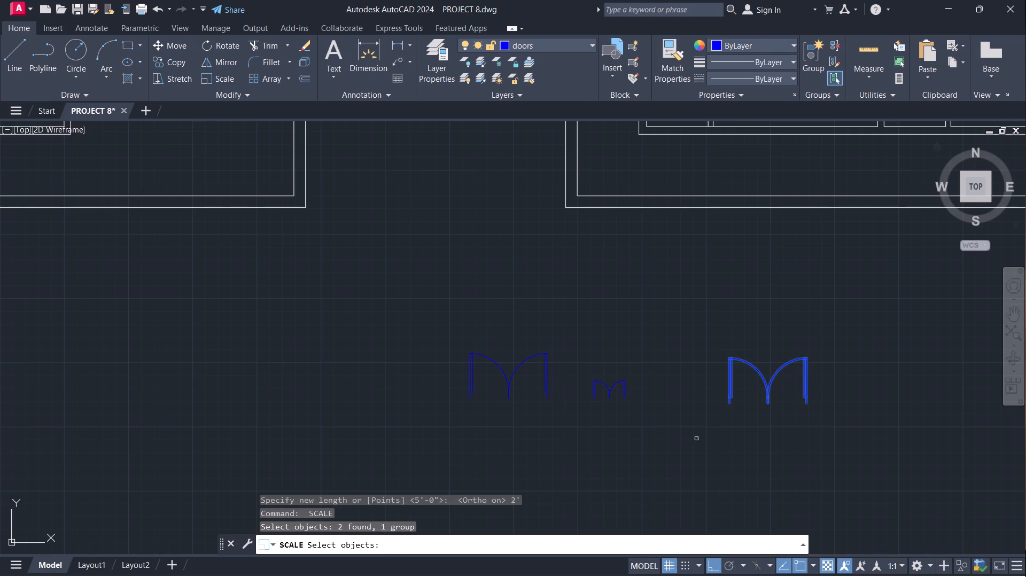
pyautogui.click(728, 404)
pyautogui.click(479, 543)
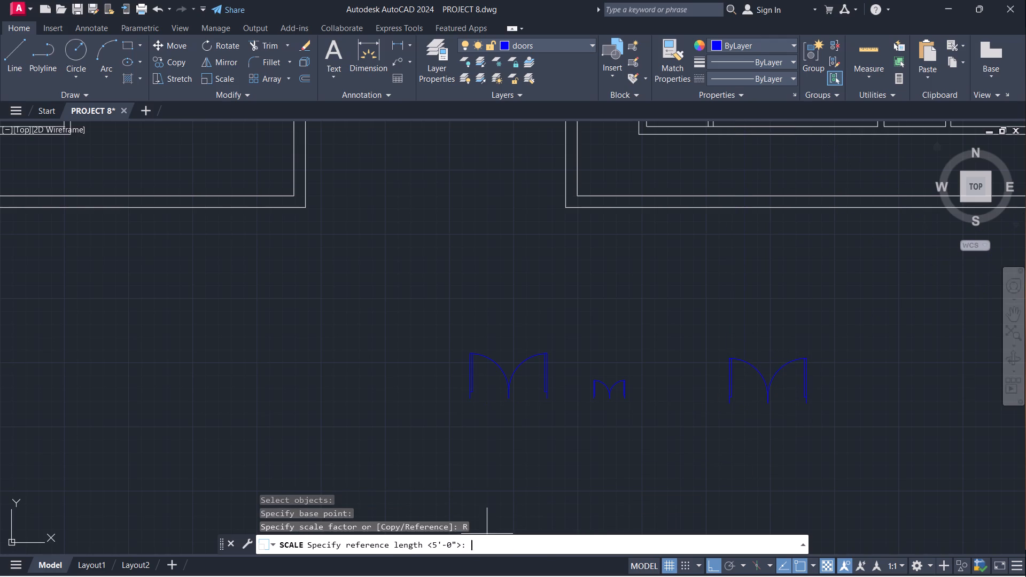
pyautogui.click(734, 406)
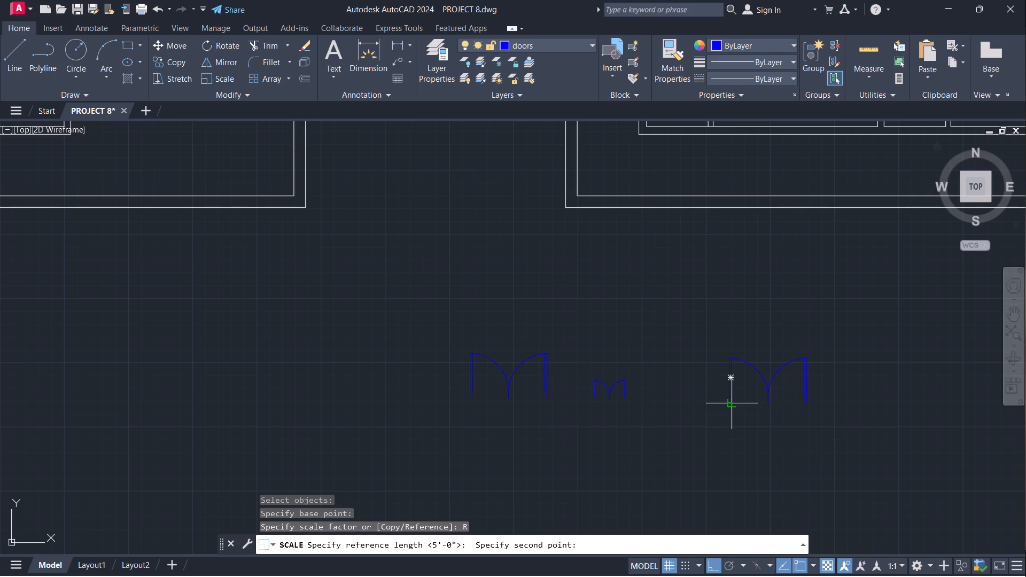
pyautogui.click(810, 407)
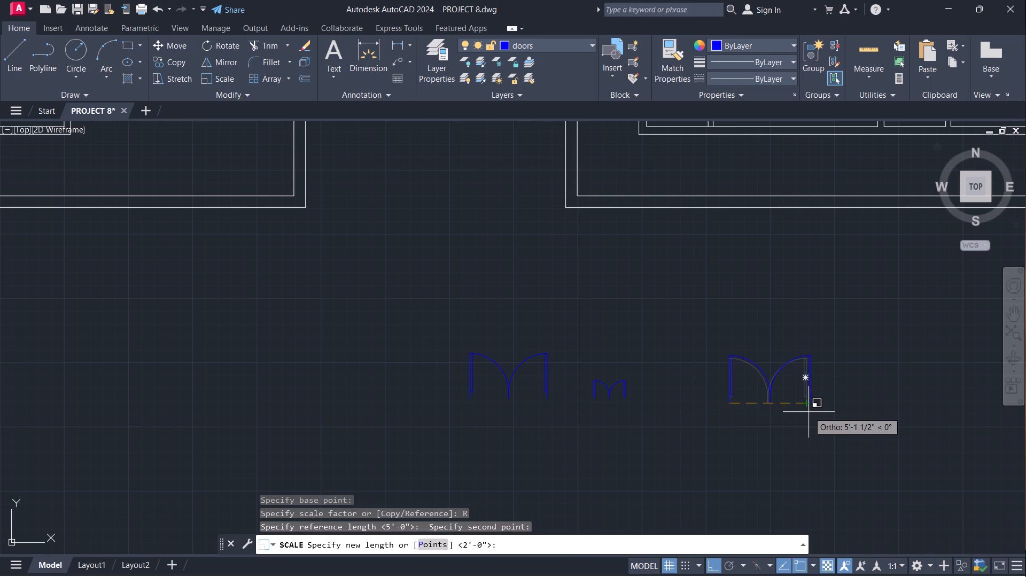
pyautogui.press('4')
pyautogui.press("'")
pyautogui.press('Return')
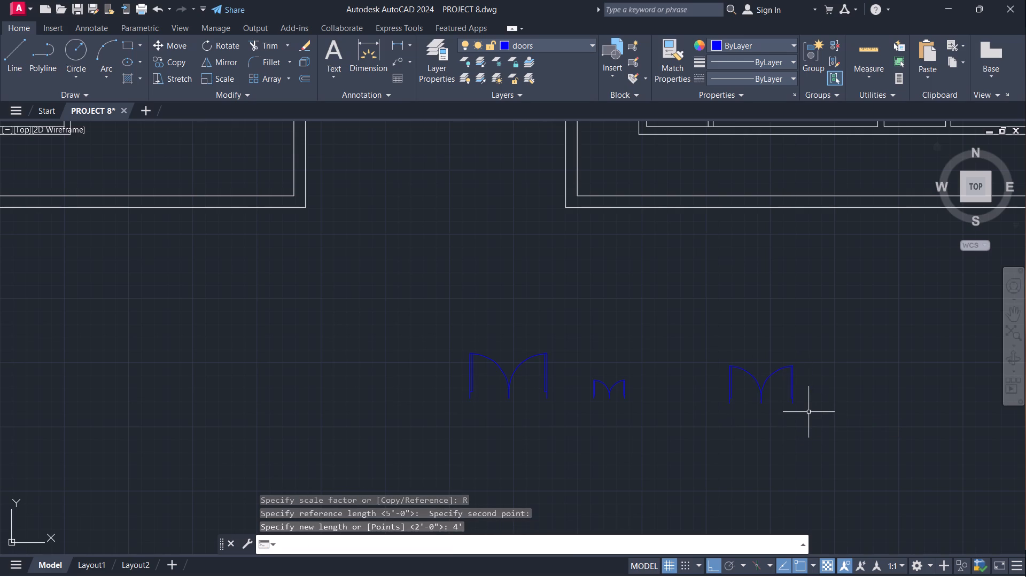
# Copy the 5' double door by its lower-left corner onto the left jamb's lower corner at the first floor plan's wide lower-wall opening.
pyautogui.scroll(-1, 721, 354)
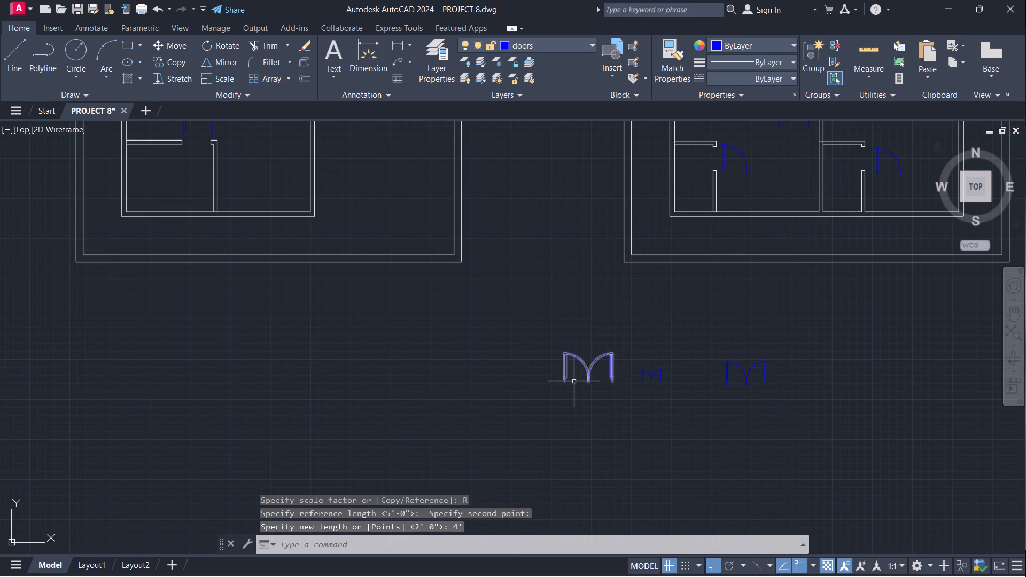
pyautogui.write('co')
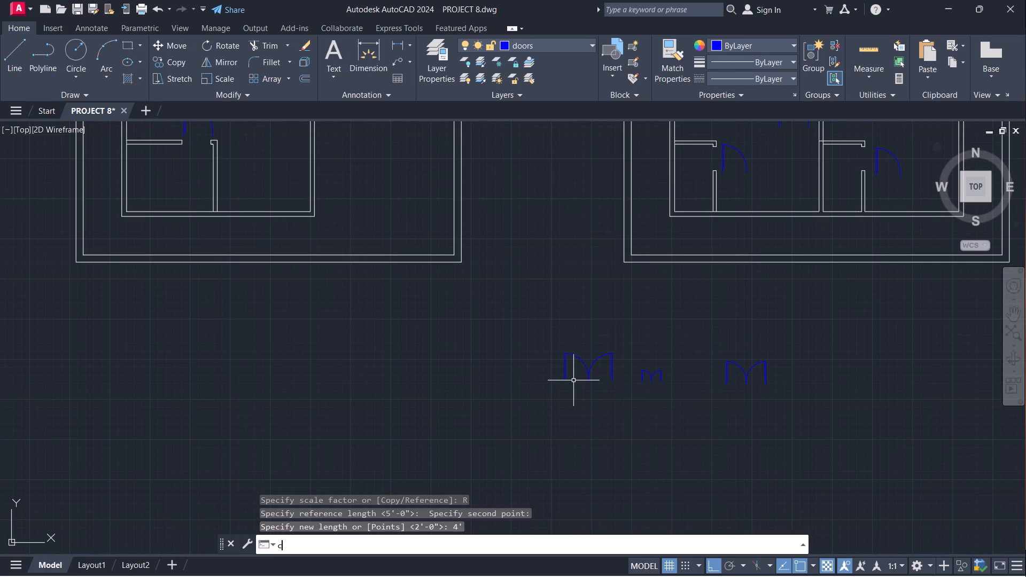
pyautogui.press('Return')
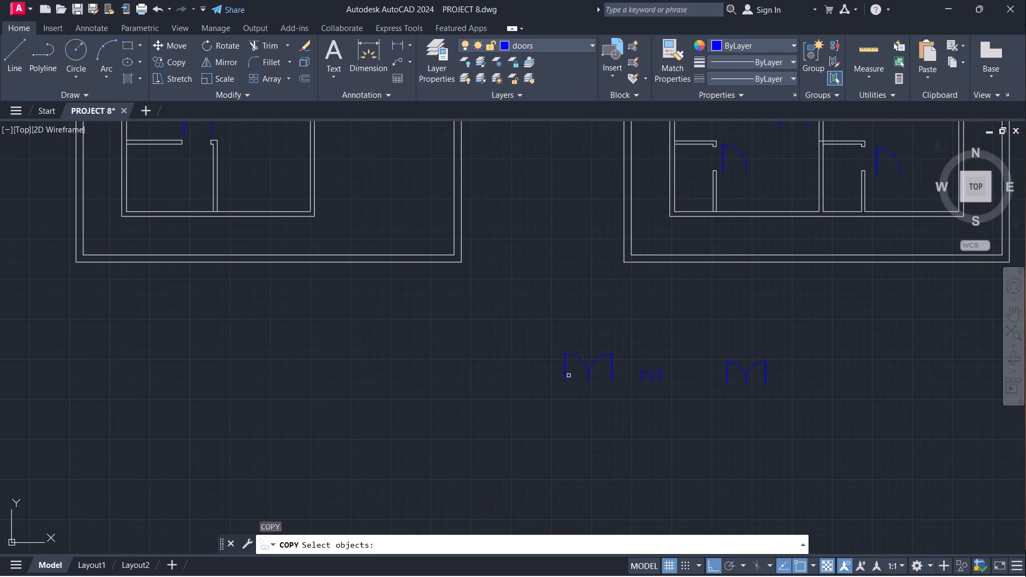
pyautogui.scroll(2, 555, 385)
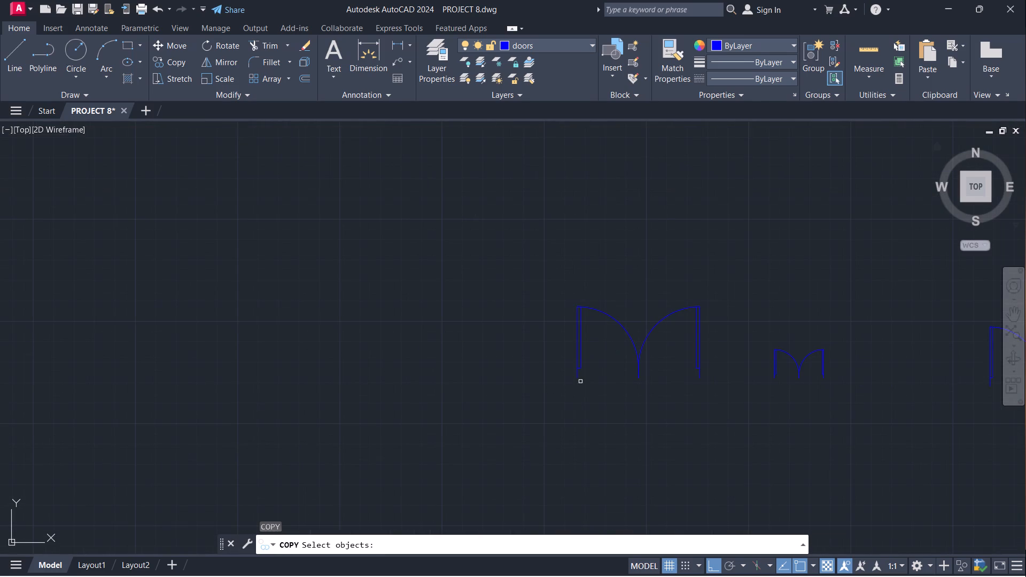
pyautogui.click(579, 377)
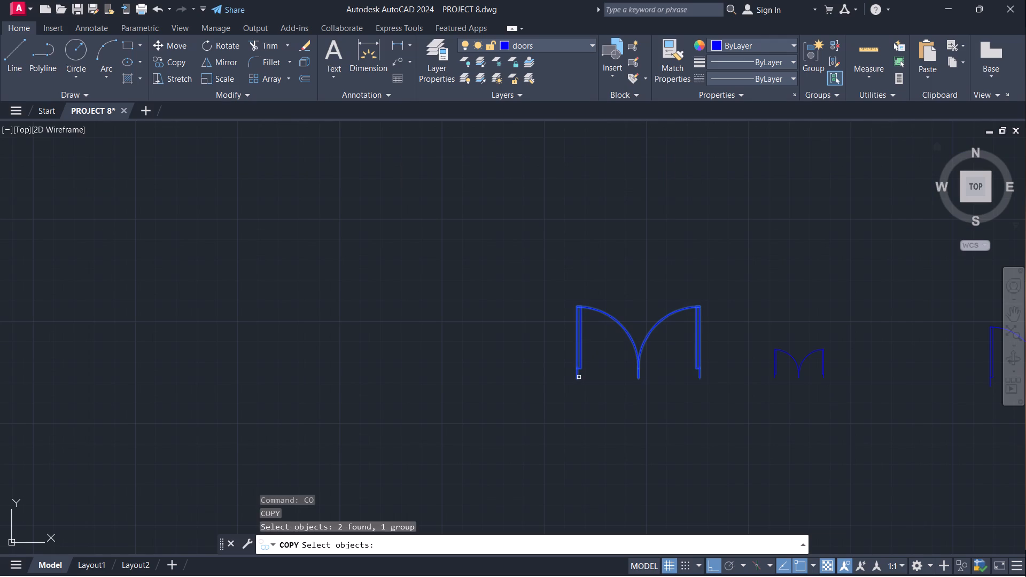
pyautogui.press('Return')
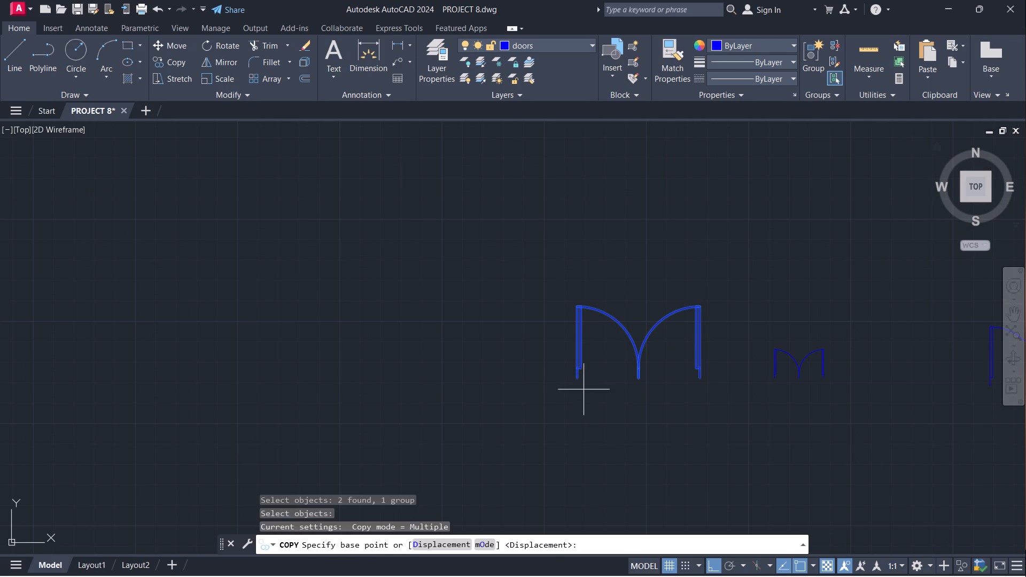
pyautogui.click(582, 378)
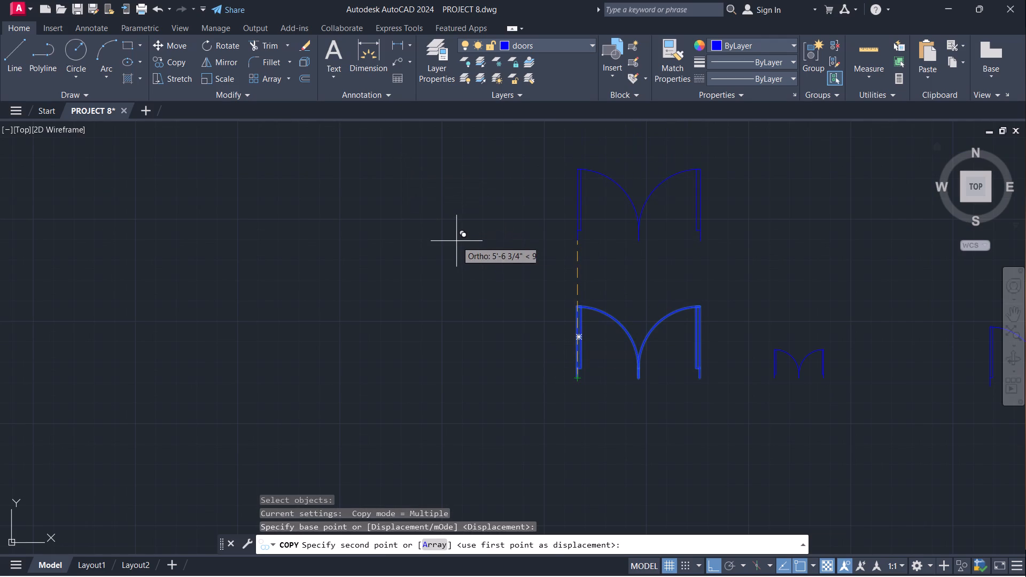
pyautogui.press('F8')
pyautogui.scroll(-2, 498, 294)
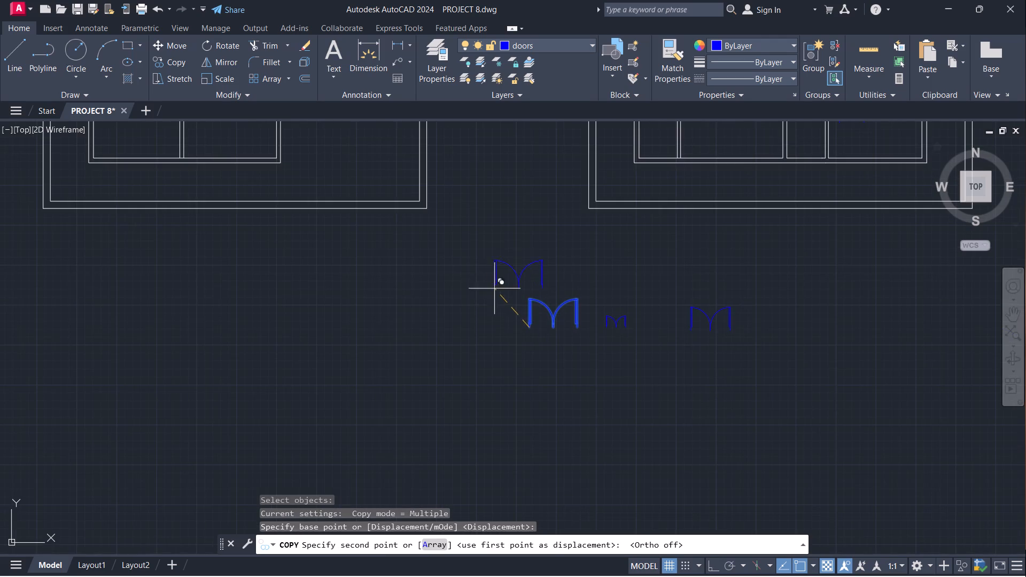
pyautogui.scroll(-2, 462, 269)
pyautogui.moveTo(469, 264); pyautogui.dragTo(484, 338, button='middle')
pyautogui.scroll(1, 413, 268)
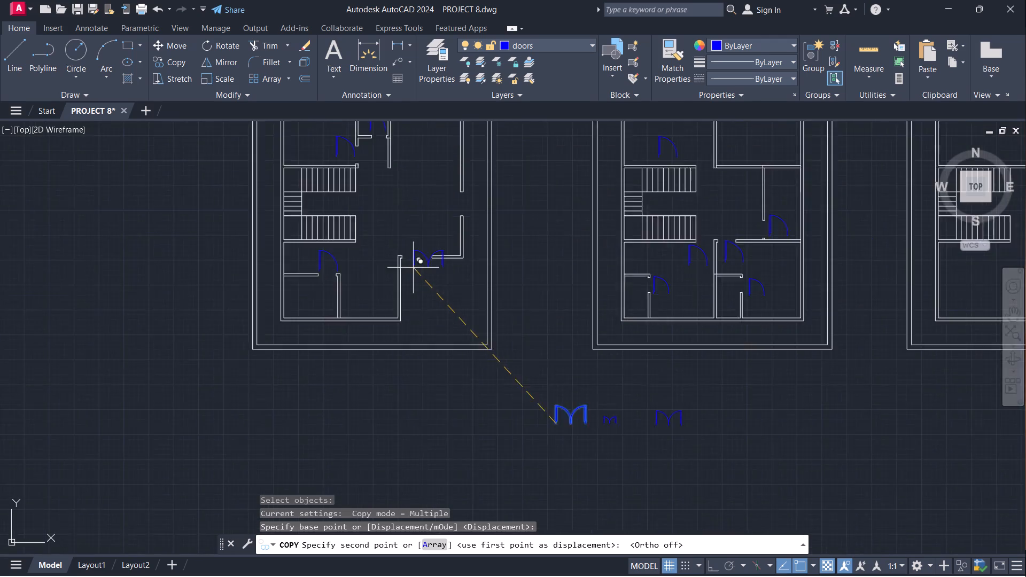
pyautogui.scroll(5, 413, 268)
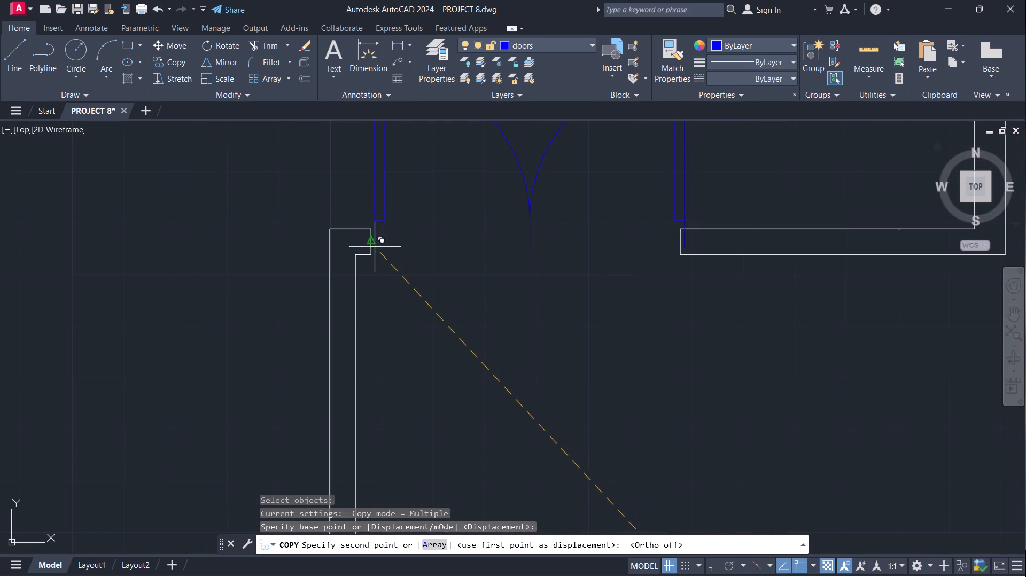
pyautogui.click(372, 255)
pyautogui.scroll(-2, 500, 339)
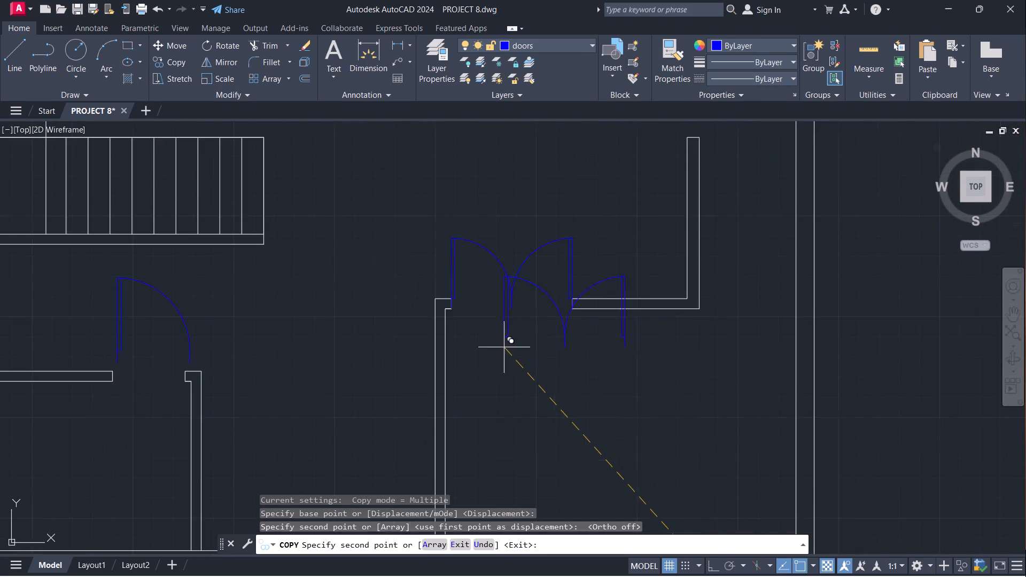
pyautogui.scroll(-3, 584, 251)
pyautogui.scroll(-1, 589, 195)
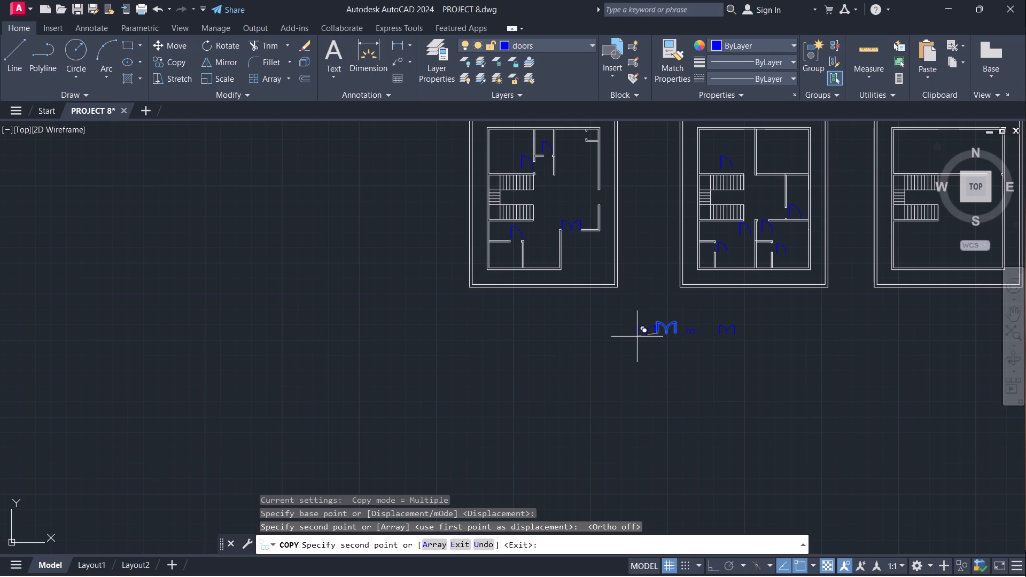
pyautogui.press('Escape')
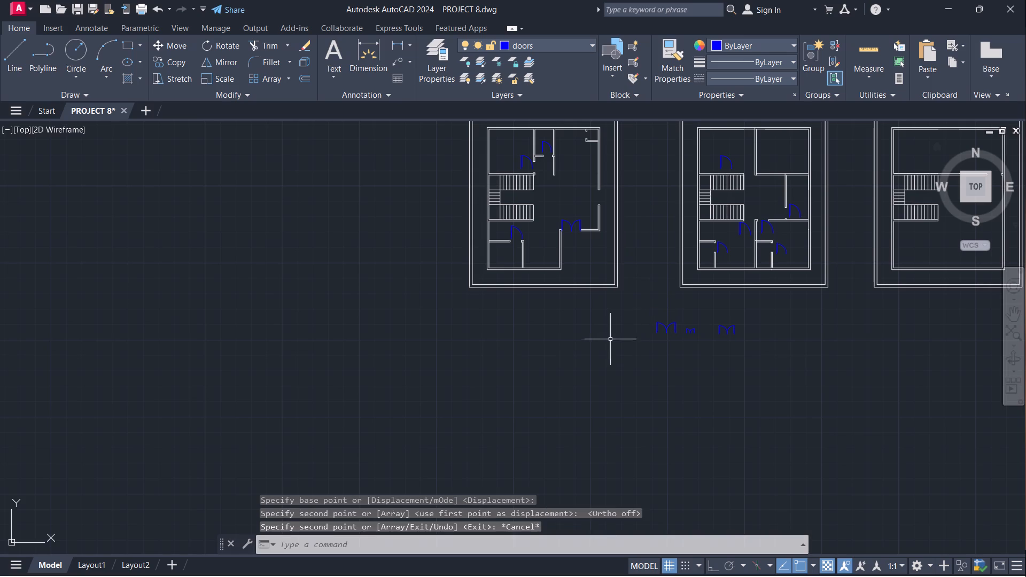
# Move the 2' double door by its bottom midpoint to the small closet opening in the first floor plan's upper-right corner.
pyautogui.scroll(3, 697, 314)
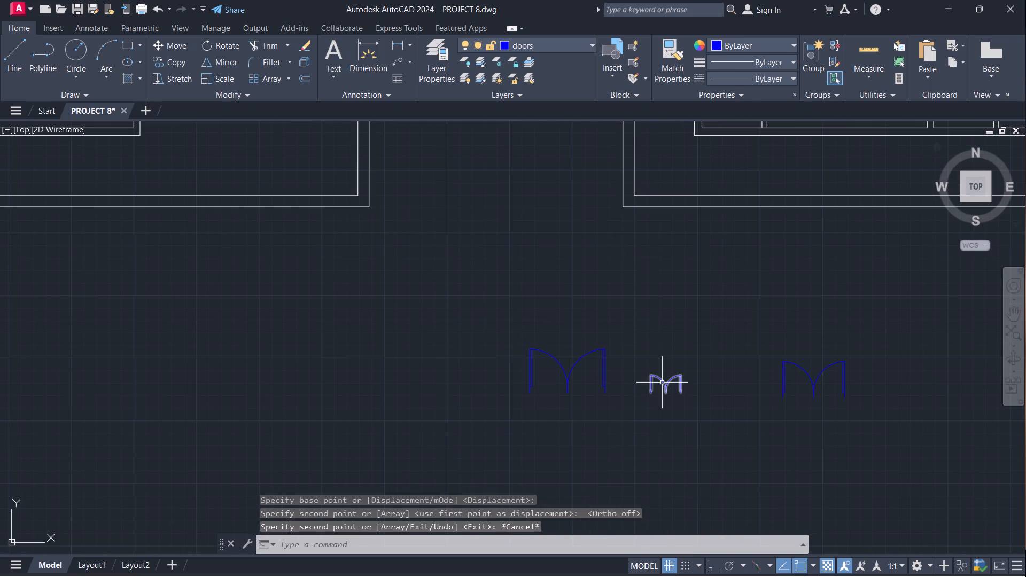
pyautogui.click(664, 384)
pyautogui.press('m')
pyautogui.press('Return')
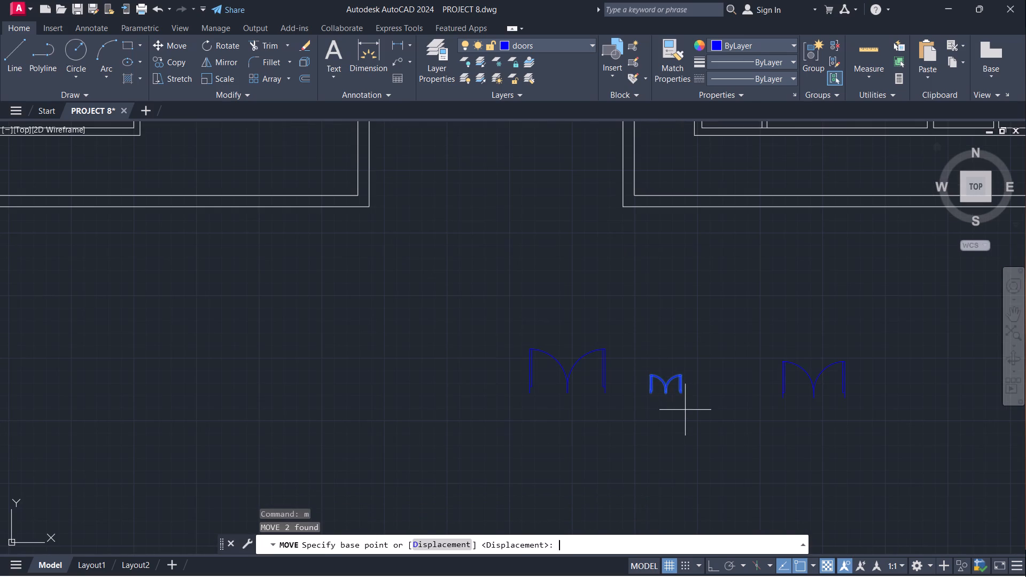
pyautogui.click(667, 400)
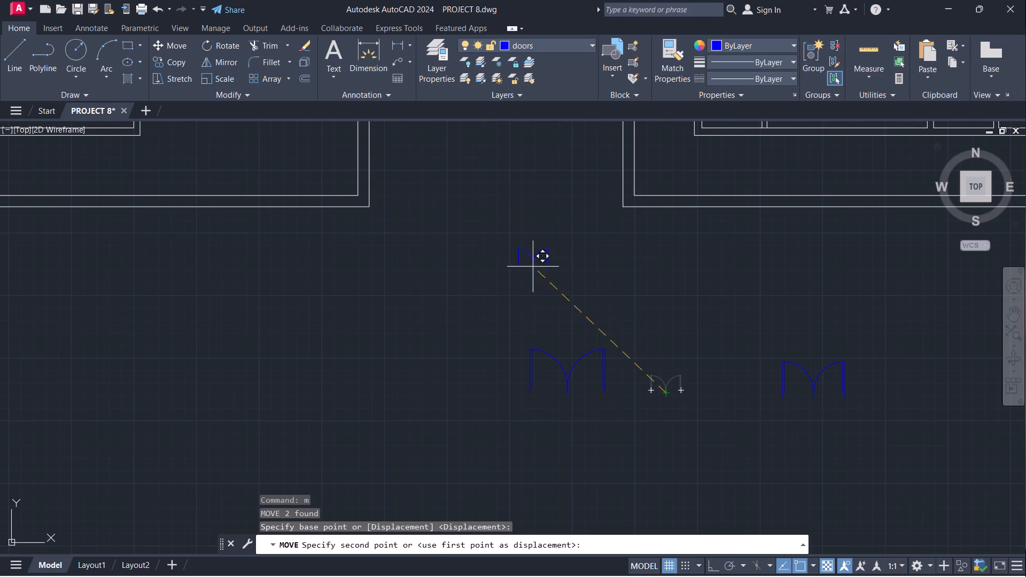
pyautogui.scroll(-3, 536, 302)
pyautogui.moveTo(540, 205); pyautogui.dragTo(563, 336, button='middle')
pyautogui.scroll(1, 479, 274)
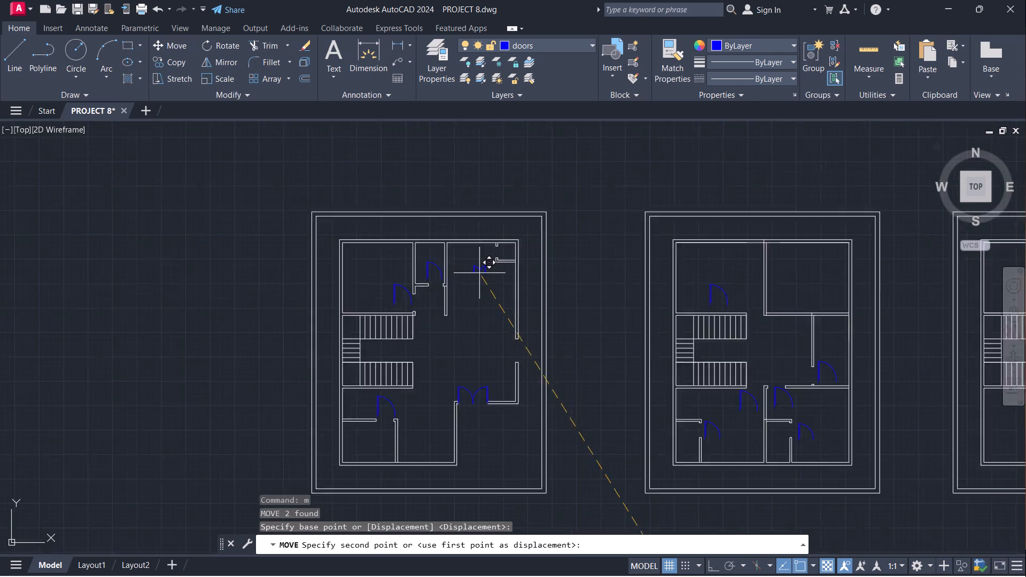
pyautogui.scroll(2, 479, 273)
pyautogui.click(512, 230)
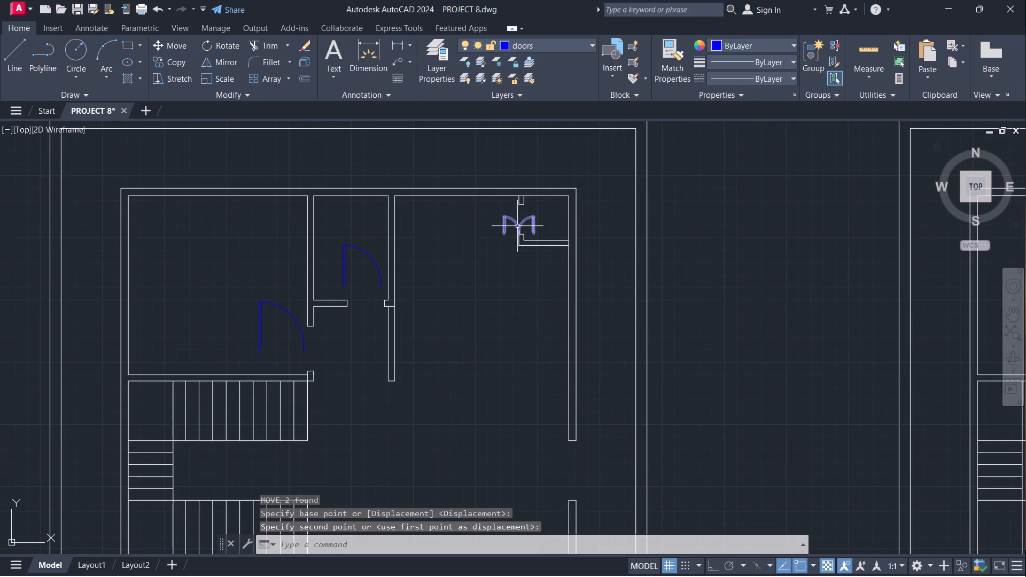
pyautogui.scroll(-2, 530, 234)
pyautogui.scroll(-1, 690, 427)
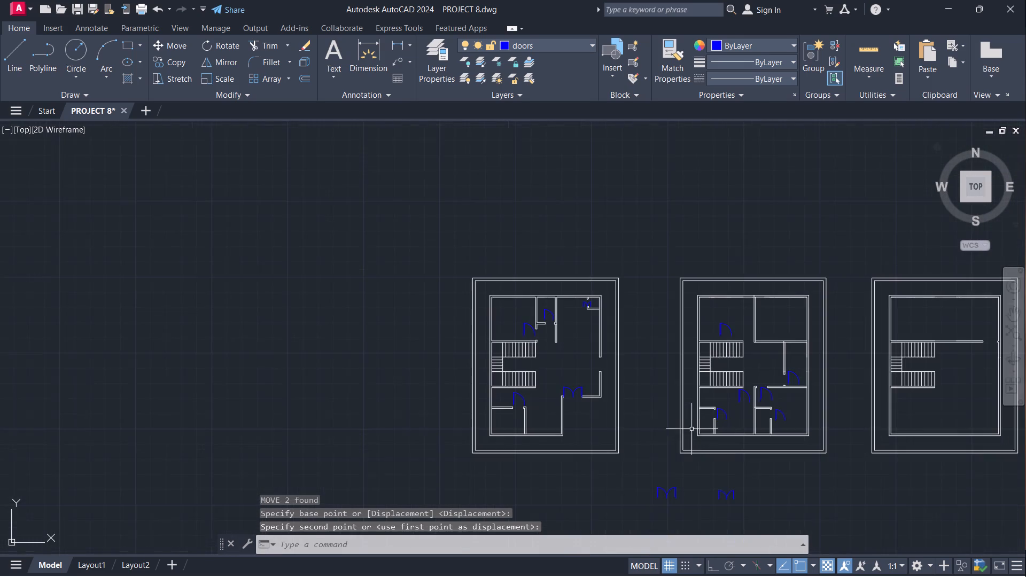
# Copy the 4' double door below the plans by its bottom midpoint to the right-hand outer wall opening of the first floor plan.
pyautogui.scroll(-1, 701, 474)
pyautogui.moveTo(701, 475); pyautogui.dragTo(700, 442, button='middle')
pyautogui.scroll(2, 729, 464)
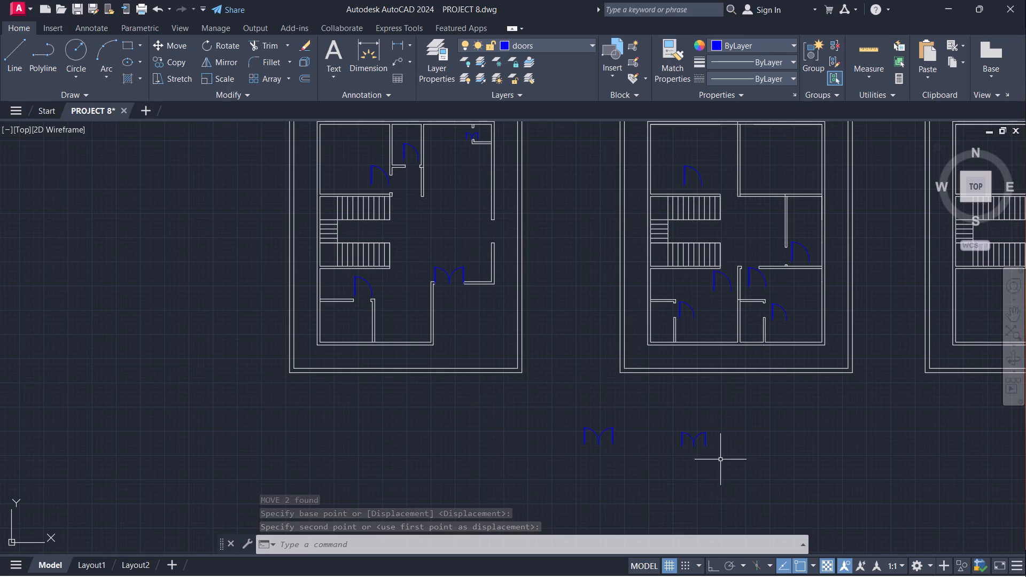
pyautogui.scroll(1, 708, 437)
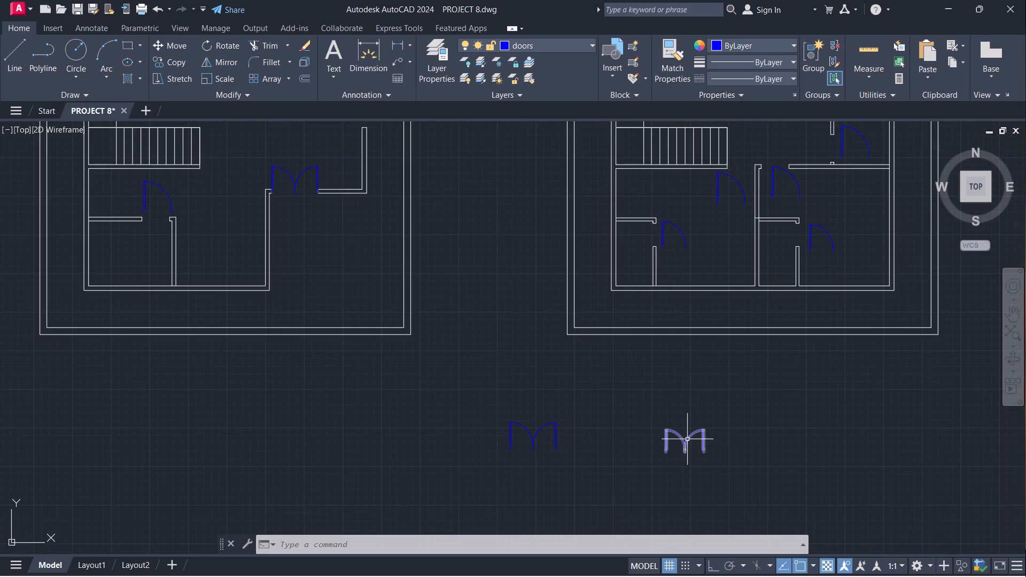
pyautogui.click(685, 448)
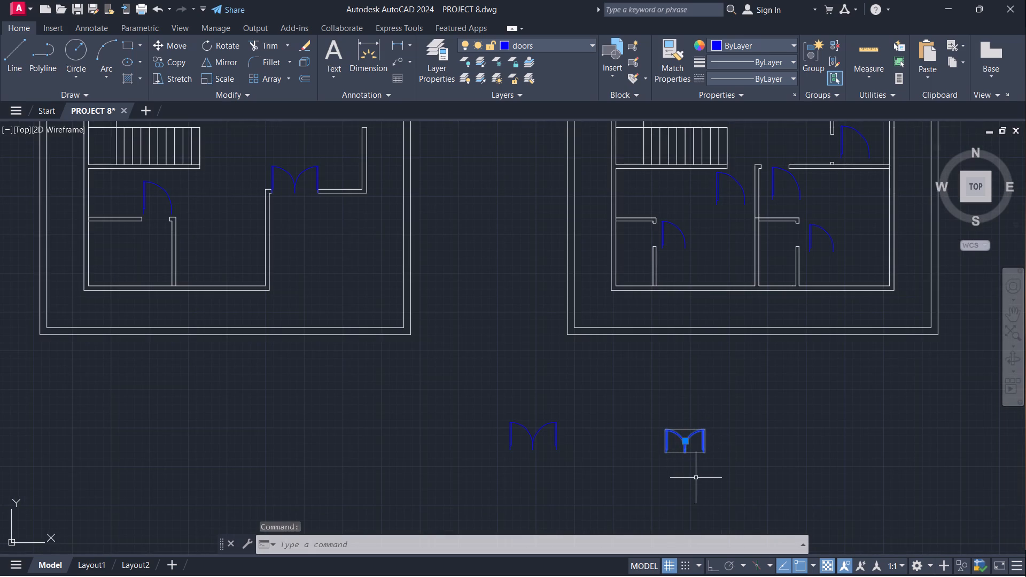
pyautogui.write('co')
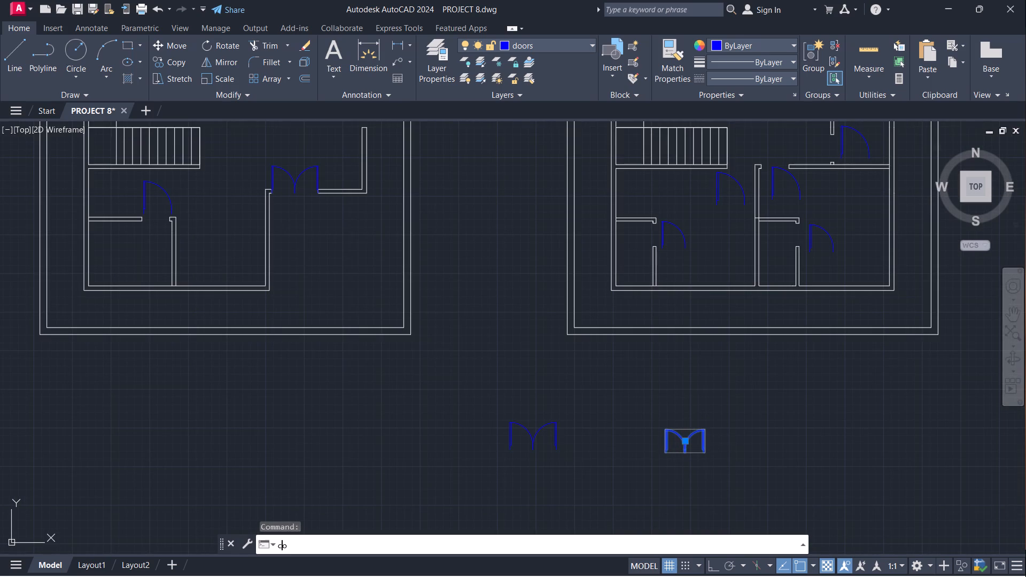
pyautogui.press('Return')
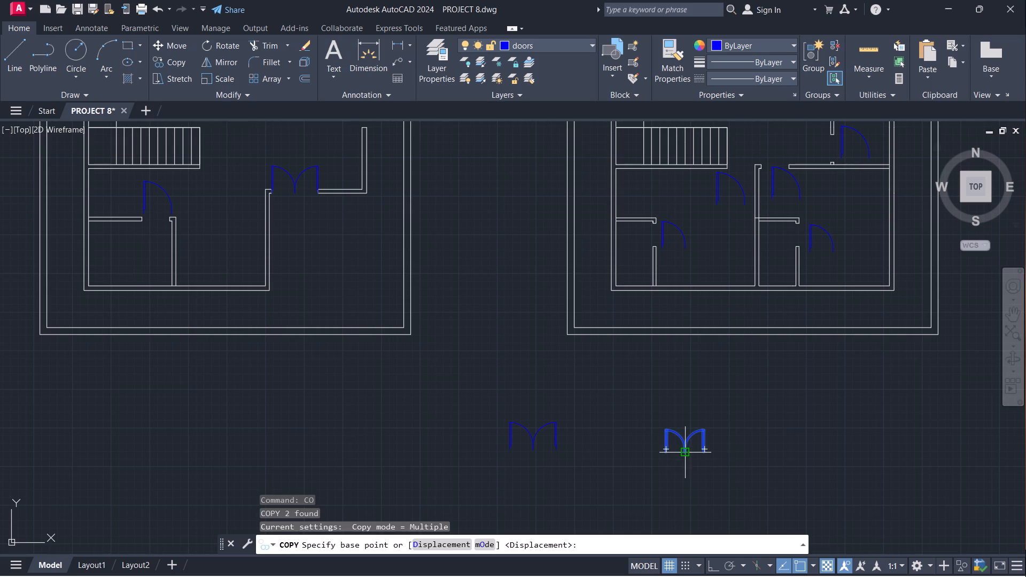
pyautogui.click(682, 452)
pyautogui.scroll(-2, 508, 393)
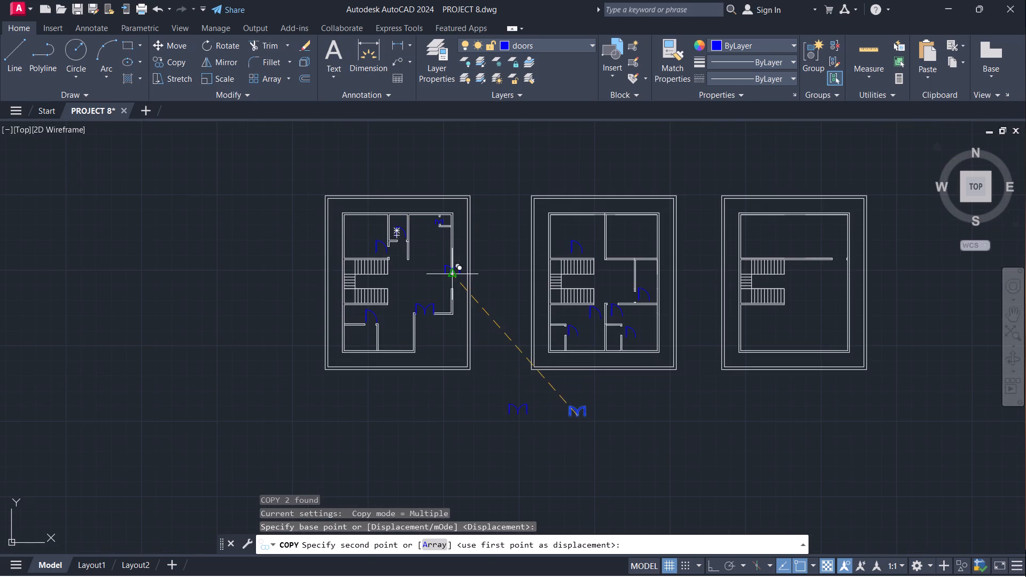
pyautogui.scroll(3, 453, 277)
pyautogui.click(431, 307)
# Place another copy of the 4' double door just below the opening at the right end of the third floor plan's horizontal wall.
pyautogui.scroll(-3, 651, 256)
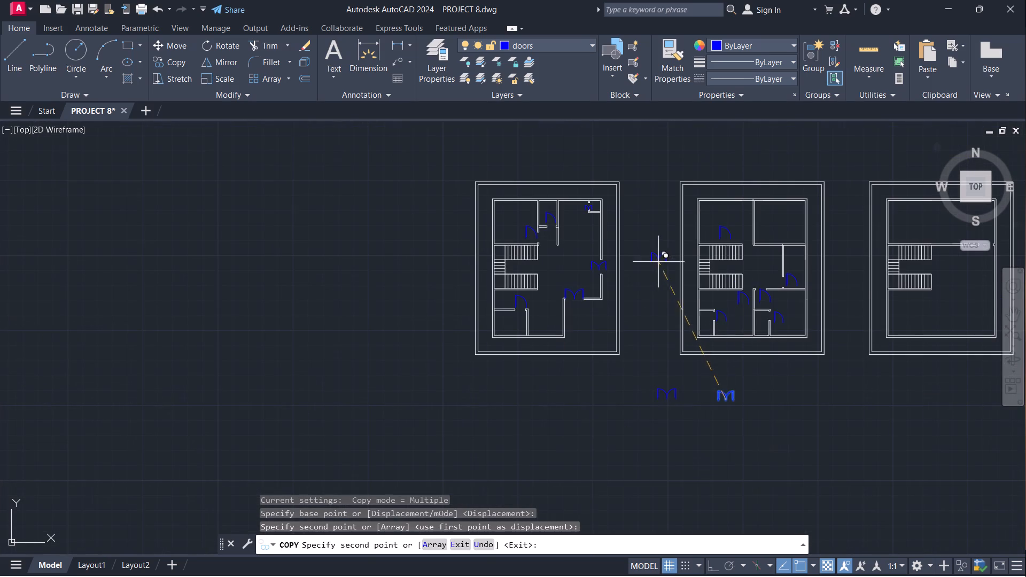
pyautogui.moveTo(823, 457); pyautogui.dragTo(647, 458, button='middle')
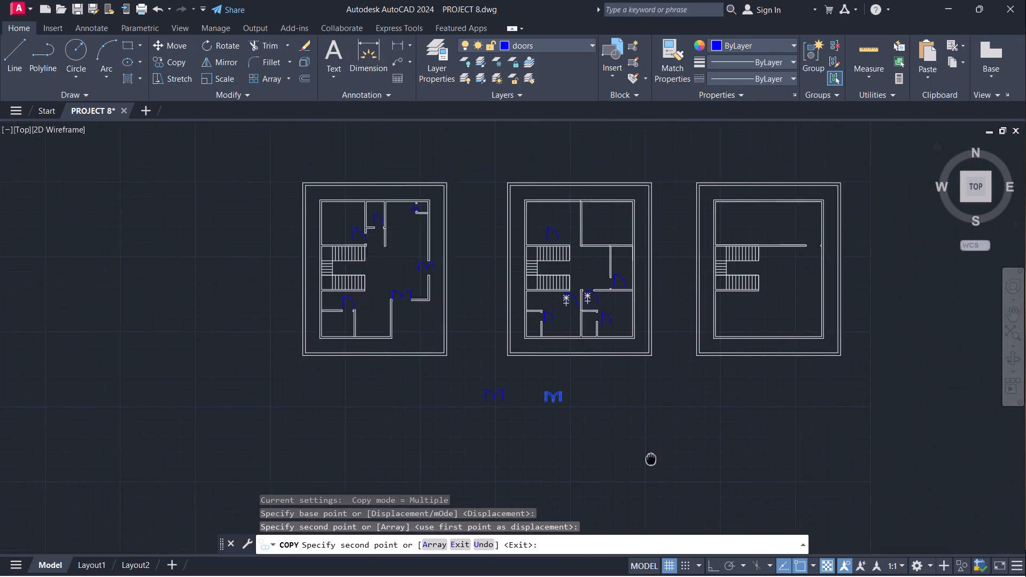
pyautogui.moveTo(647, 458); pyautogui.dragTo(611, 467, button='middle')
pyautogui.scroll(3, 761, 267)
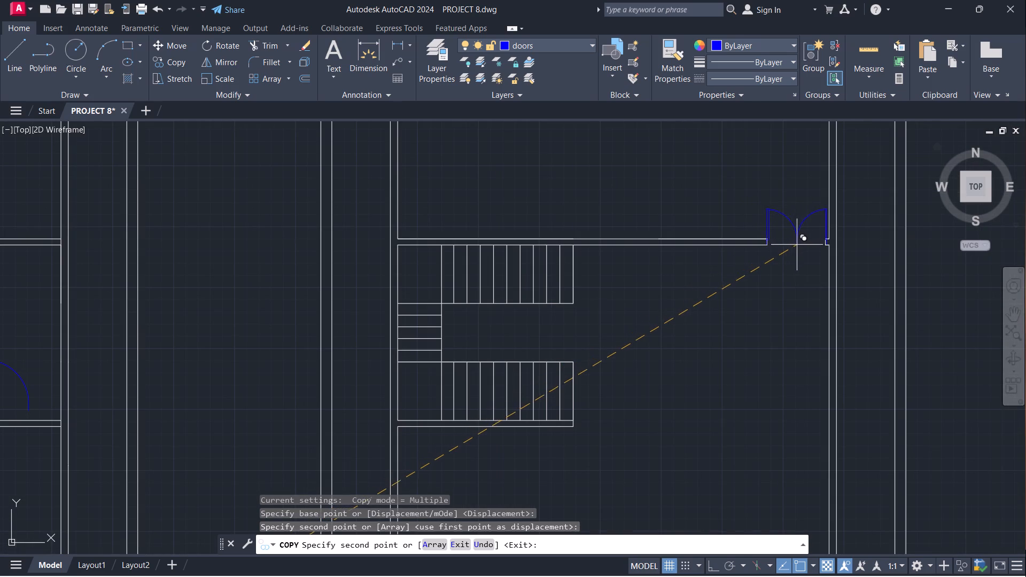
pyautogui.scroll(3, 795, 247)
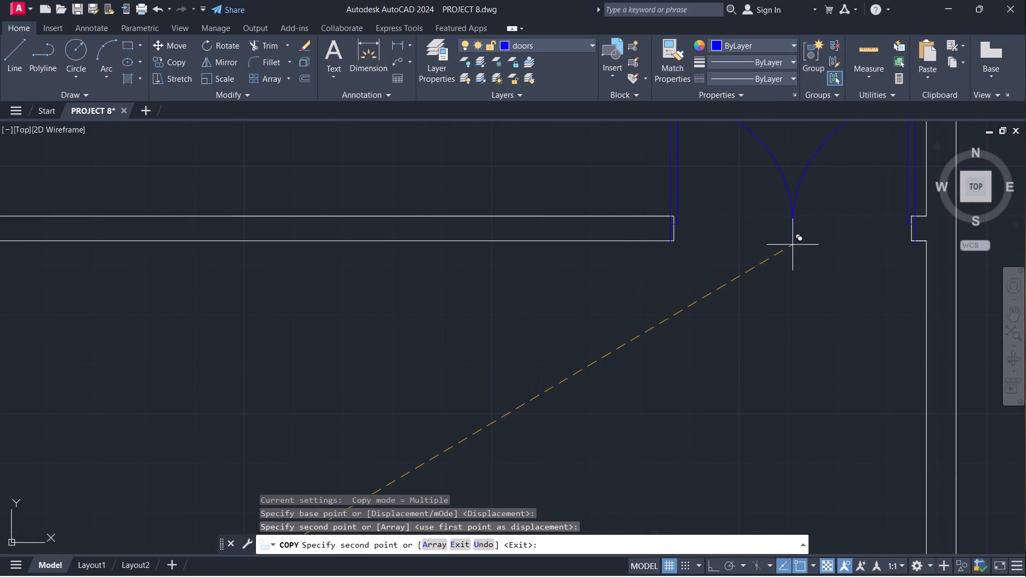
pyautogui.click(755, 379)
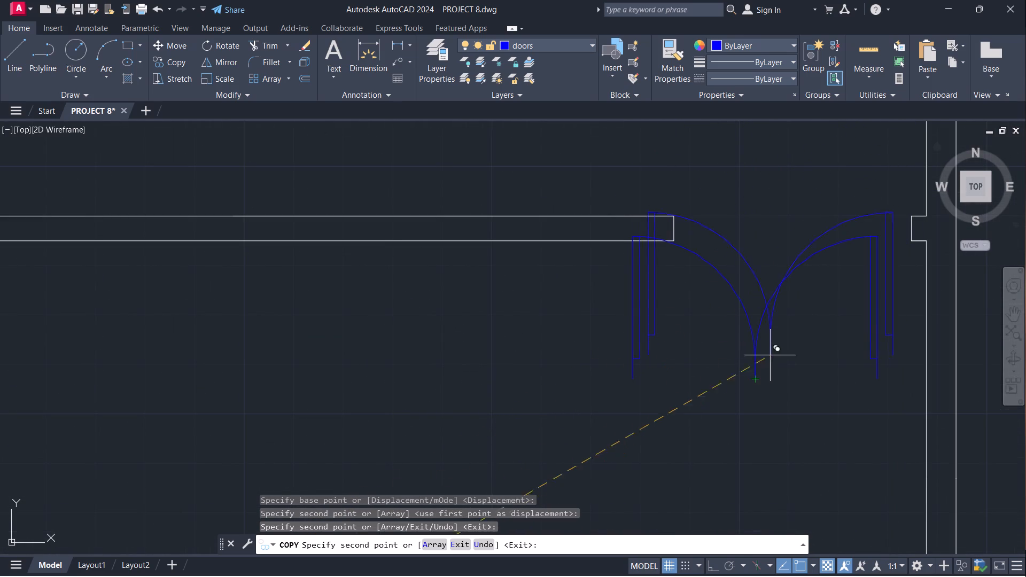
pyautogui.scroll(-4, 774, 316)
pyautogui.scroll(-1, 740, 343)
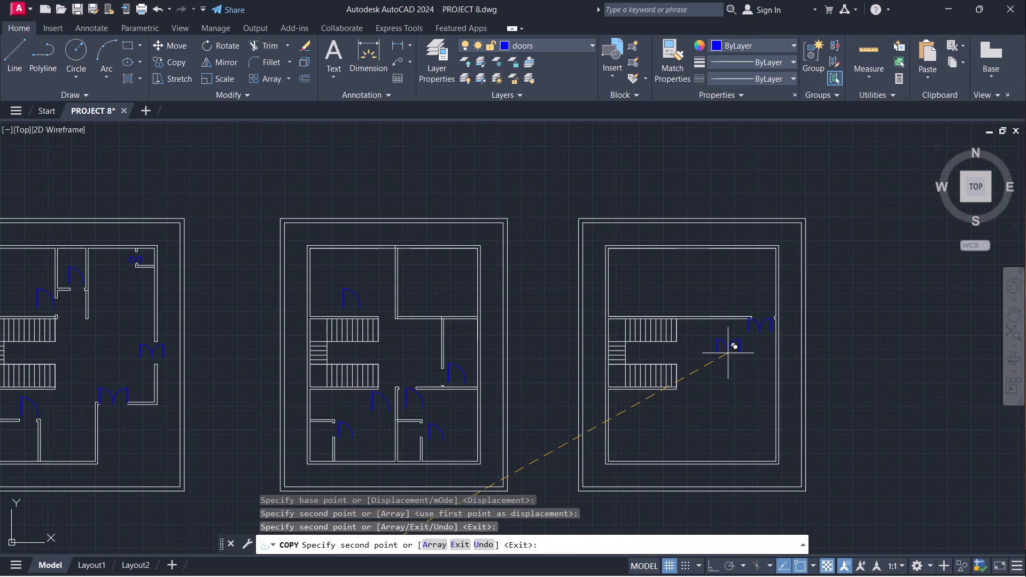
pyautogui.scroll(-2, 751, 334)
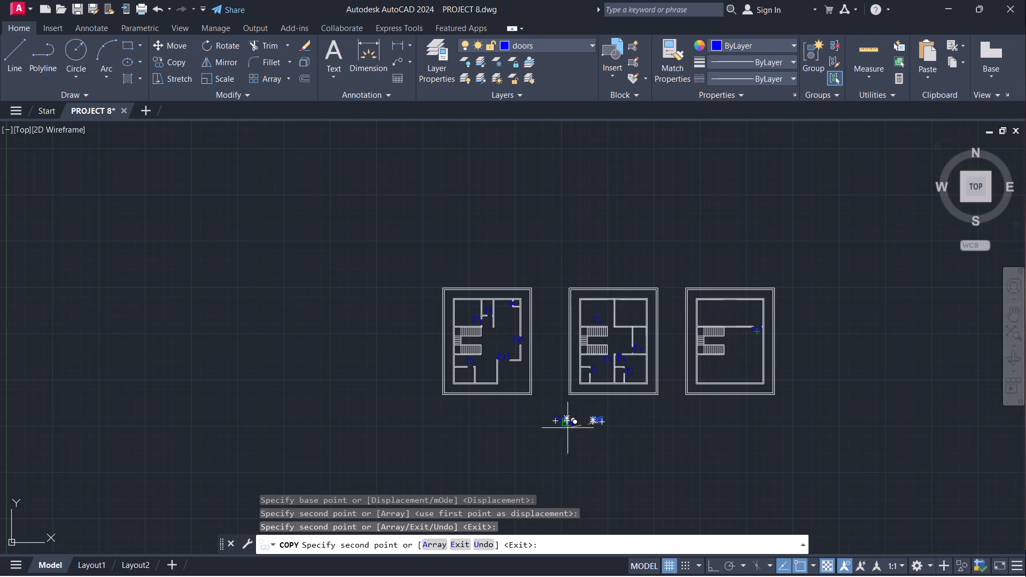
pyautogui.click(577, 422)
pyautogui.press('Escape')
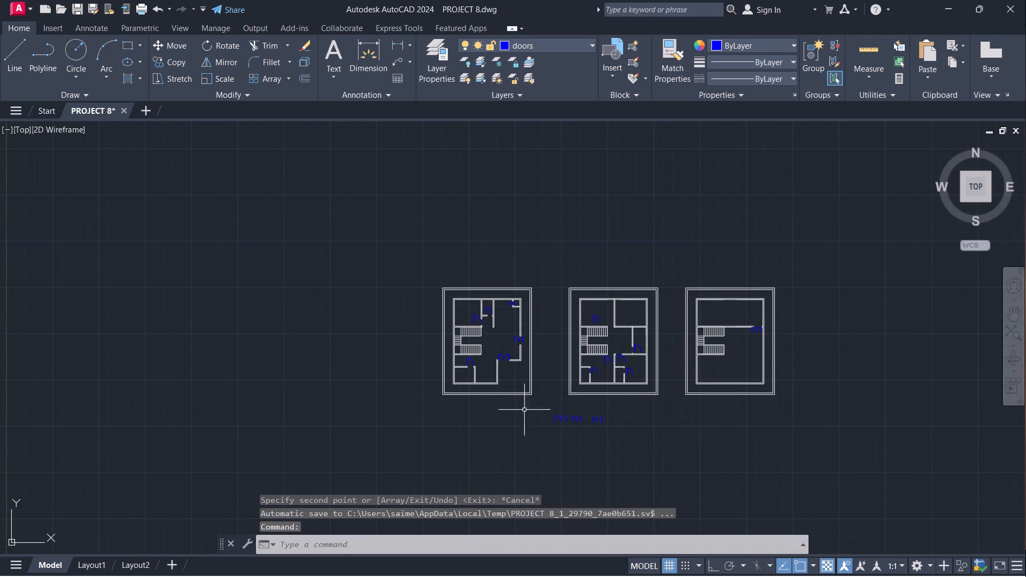
# Erase the three spare double doors below the floor plans.
pyautogui.moveTo(525, 410); pyautogui.dragTo(556, 431)
pyautogui.click(663, 466)
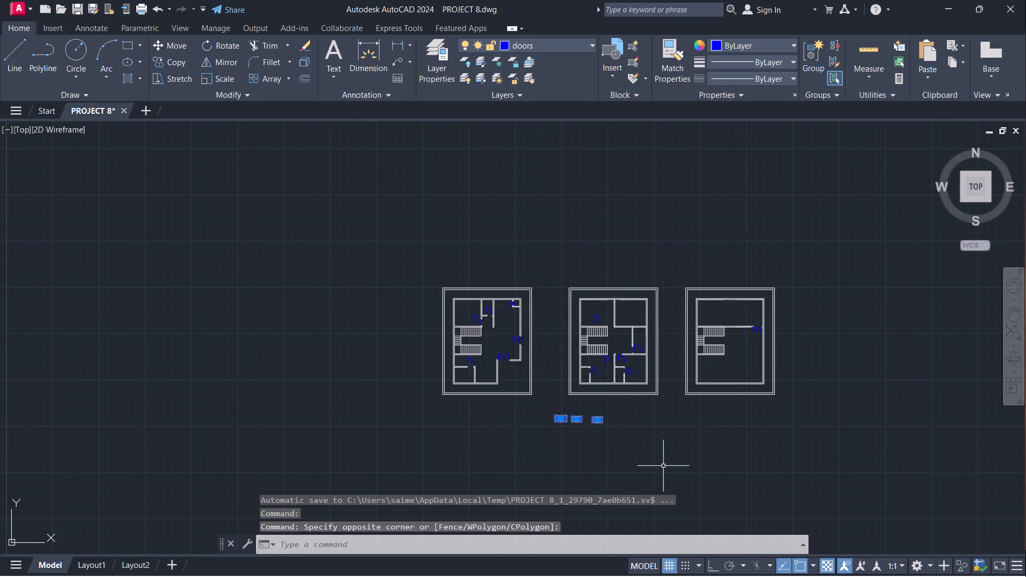
pyautogui.press('e')
pyautogui.press('Return')
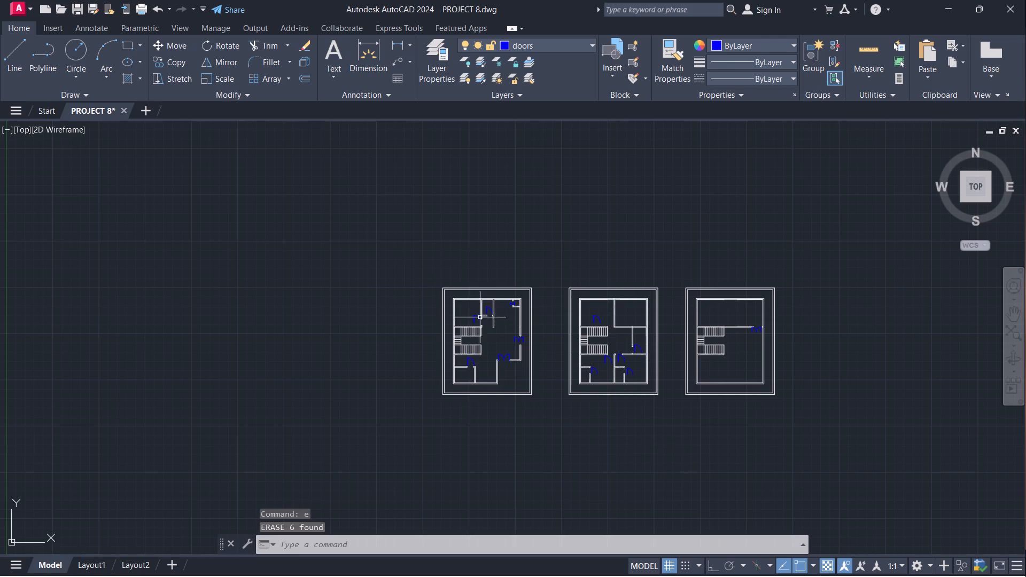
# Mirror the first floor plan's two upper single doors about a vertical line through the upper-left room, with Ortho on, keeping the originals.
pyautogui.scroll(5, 479, 316)
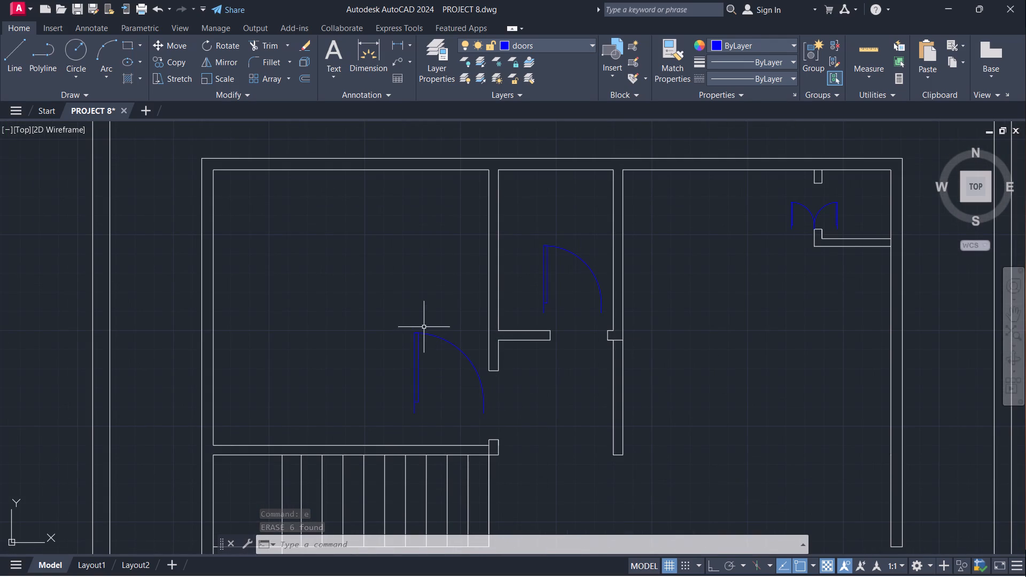
pyautogui.click(548, 244)
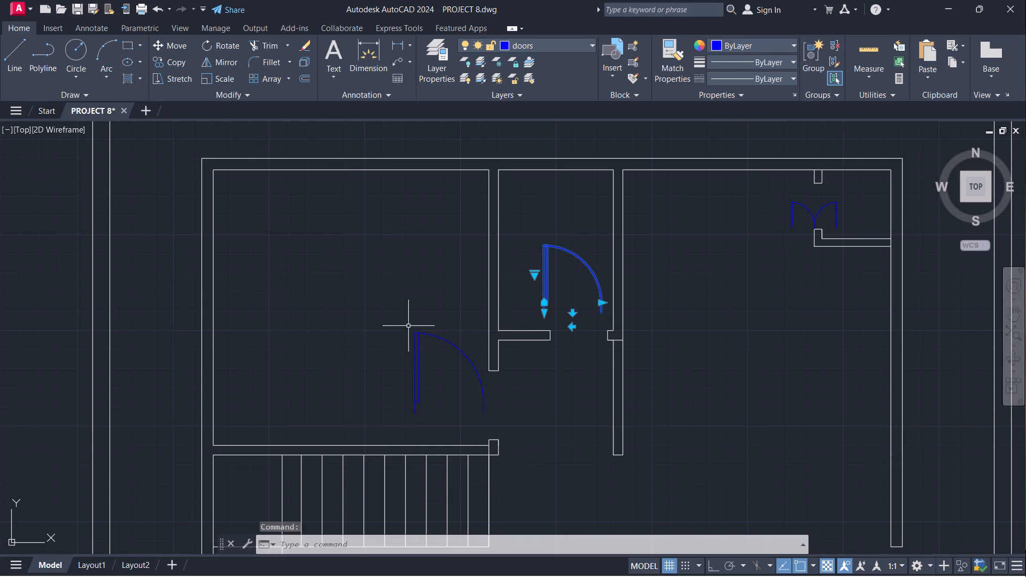
pyautogui.click(419, 332)
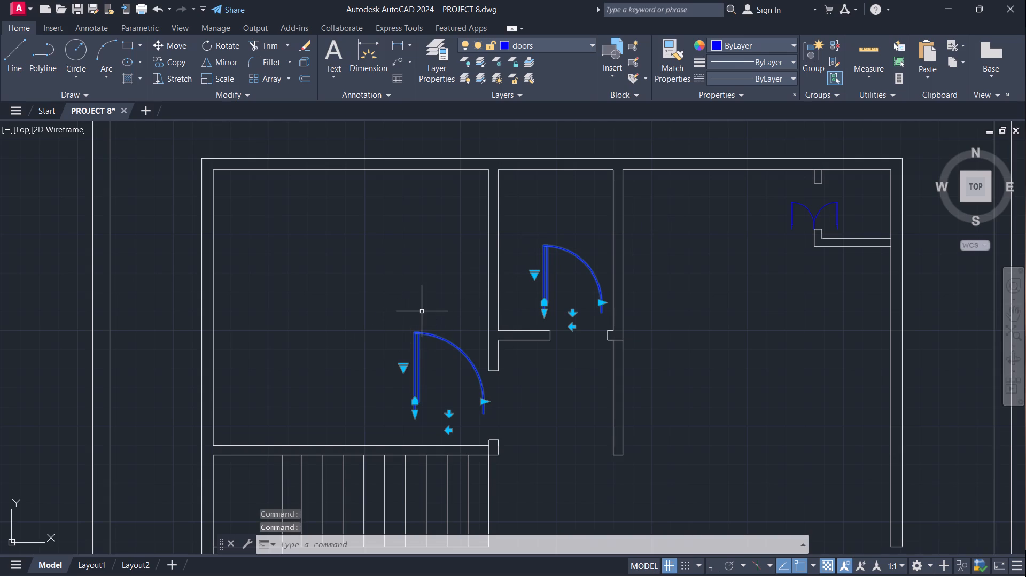
pyautogui.write('mi')
pyautogui.press('Return')
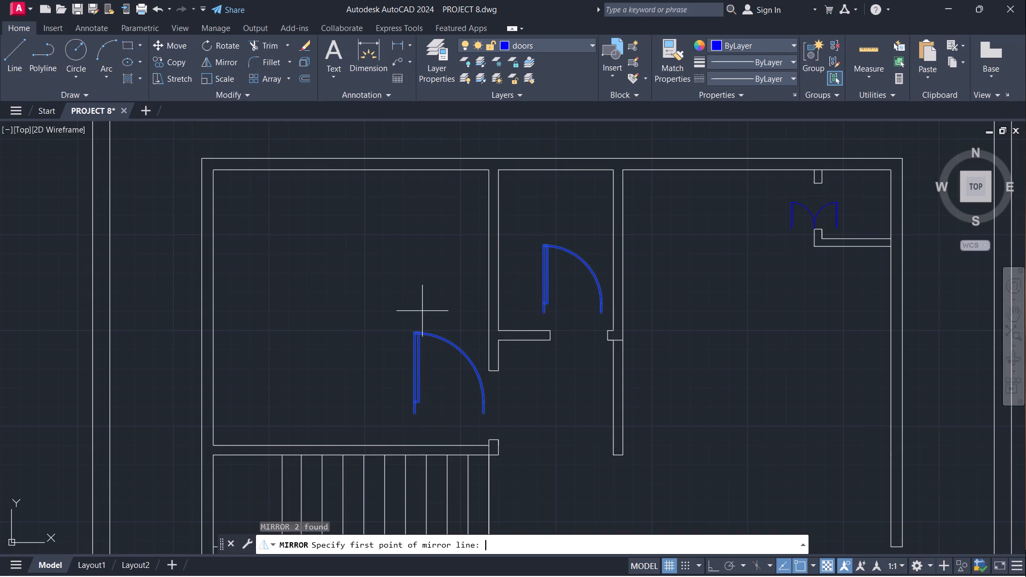
pyautogui.moveTo(305, 384); pyautogui.dragTo(305, 369)
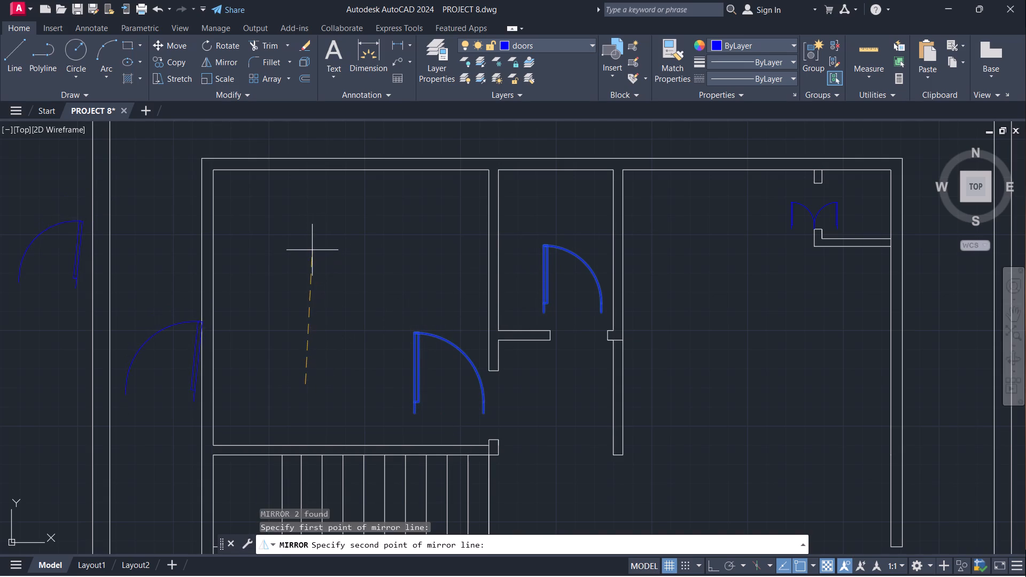
pyautogui.press('F8')
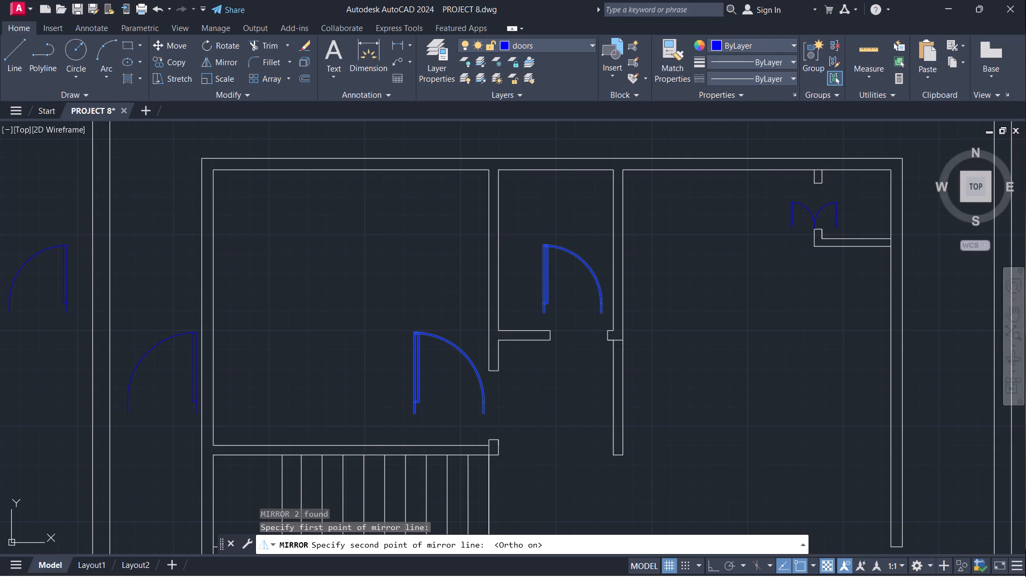
pyautogui.click(322, 212)
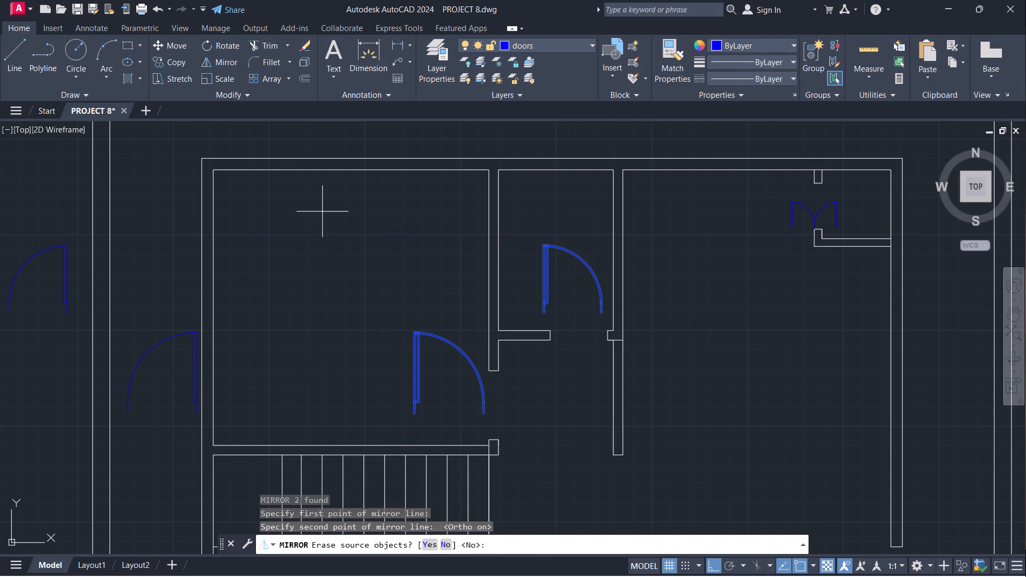
pyautogui.press('Return')
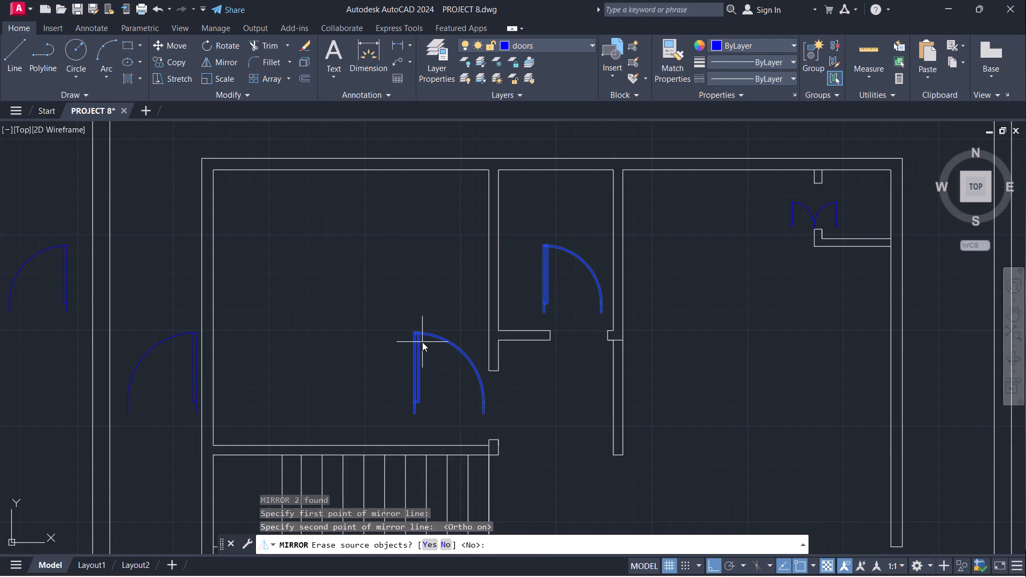
# Select the two original single doors near the upper room openings of the first floor plan.
pyautogui.click(414, 334)
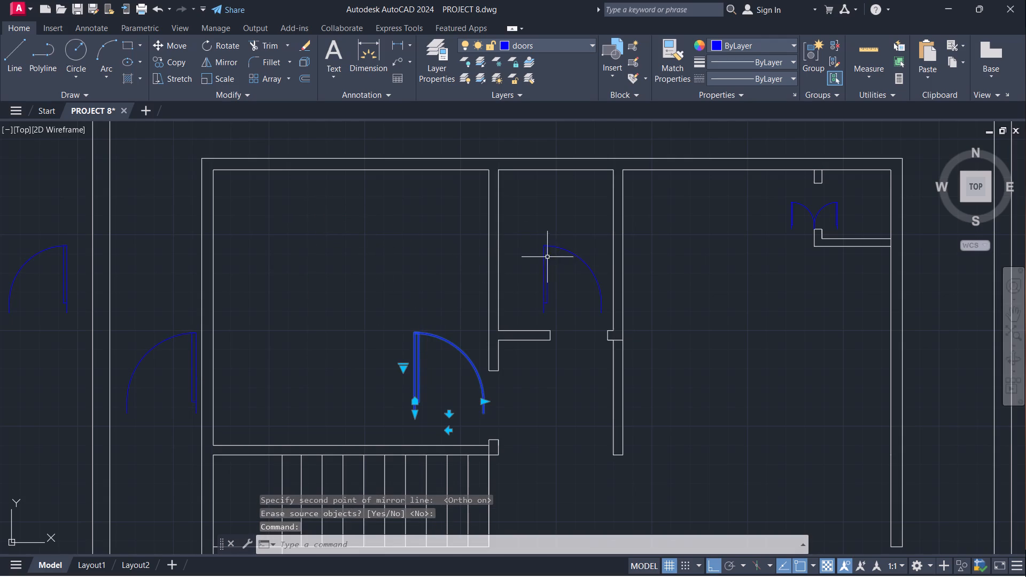
pyautogui.click(544, 260)
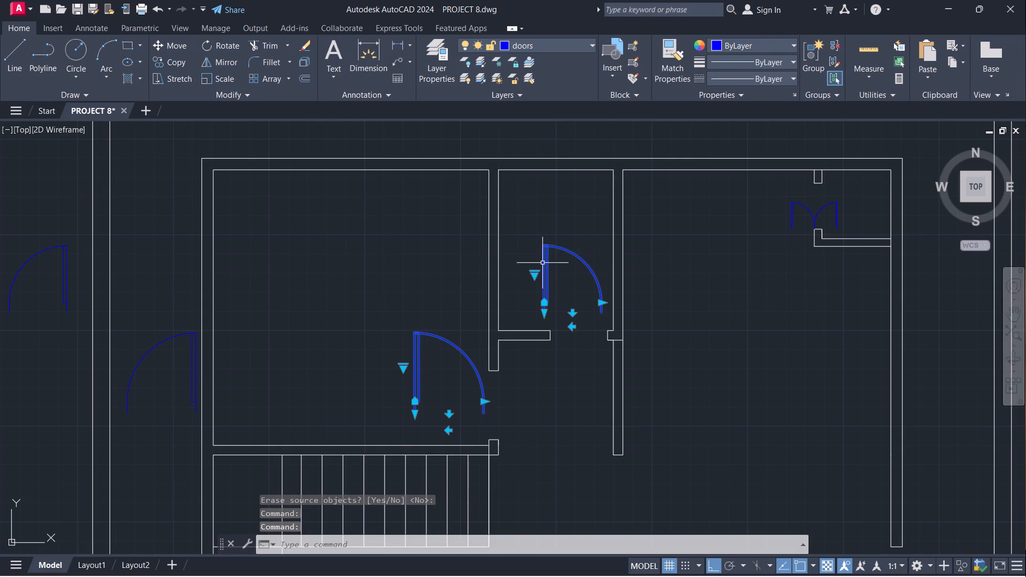
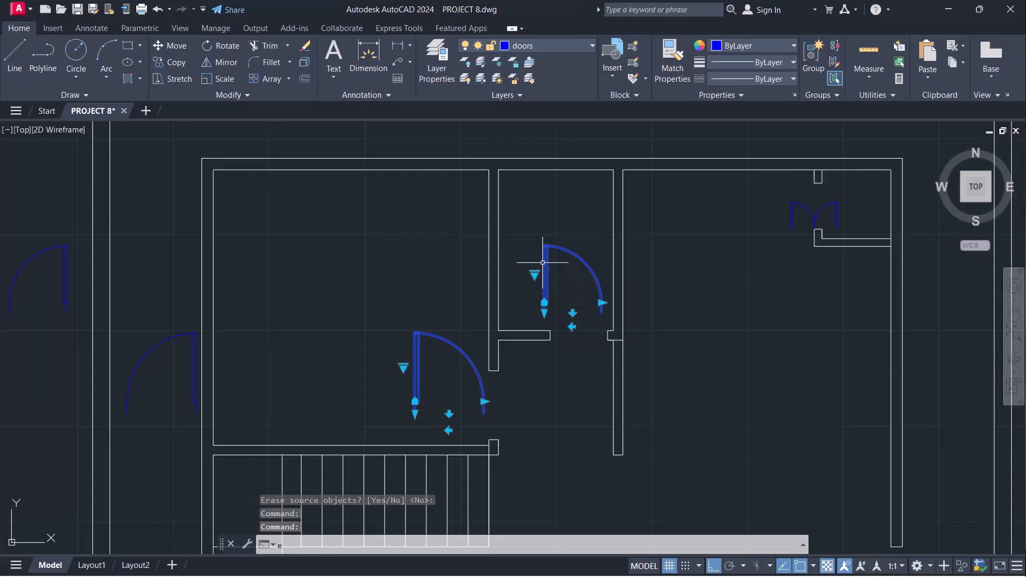
# Erase the two selected original single doors near the first floor plan's upper room openings.
pyautogui.press('Return')
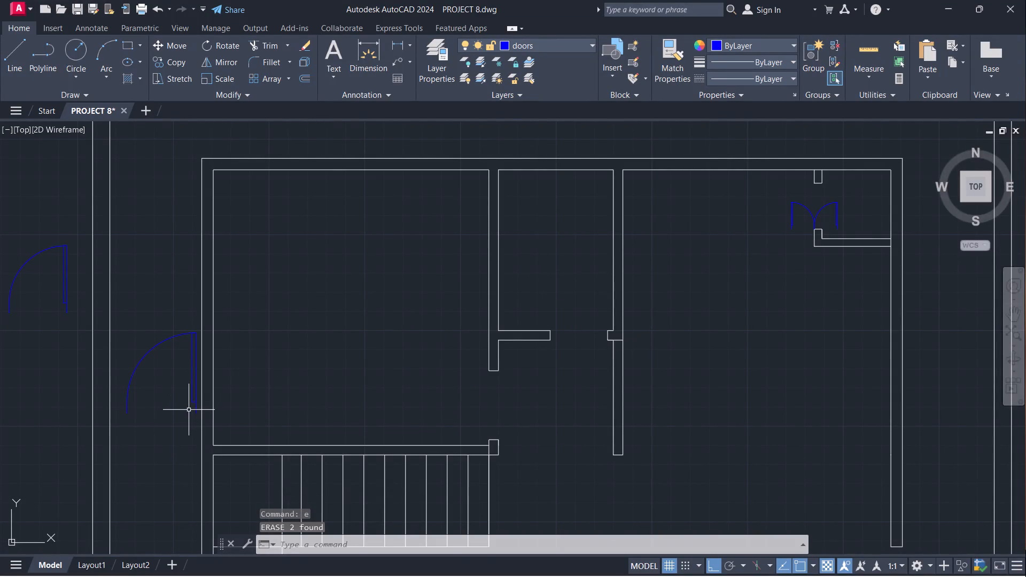
# Move the larger mirrored single door horizontally about 10' into the upper-left room, with Ortho on.
pyautogui.press('m')
pyautogui.press('Return')
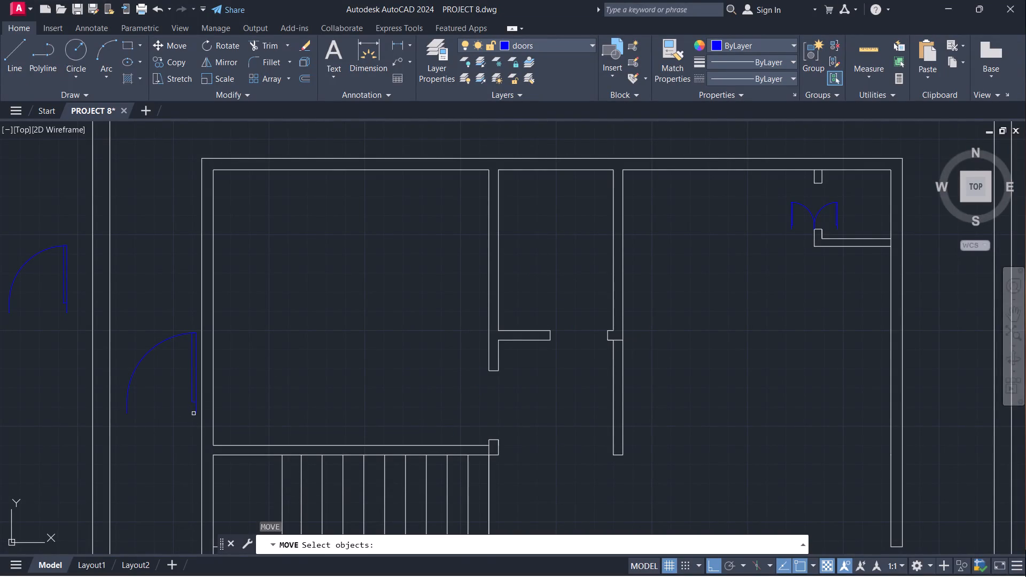
pyautogui.click(195, 412)
pyautogui.press('Return')
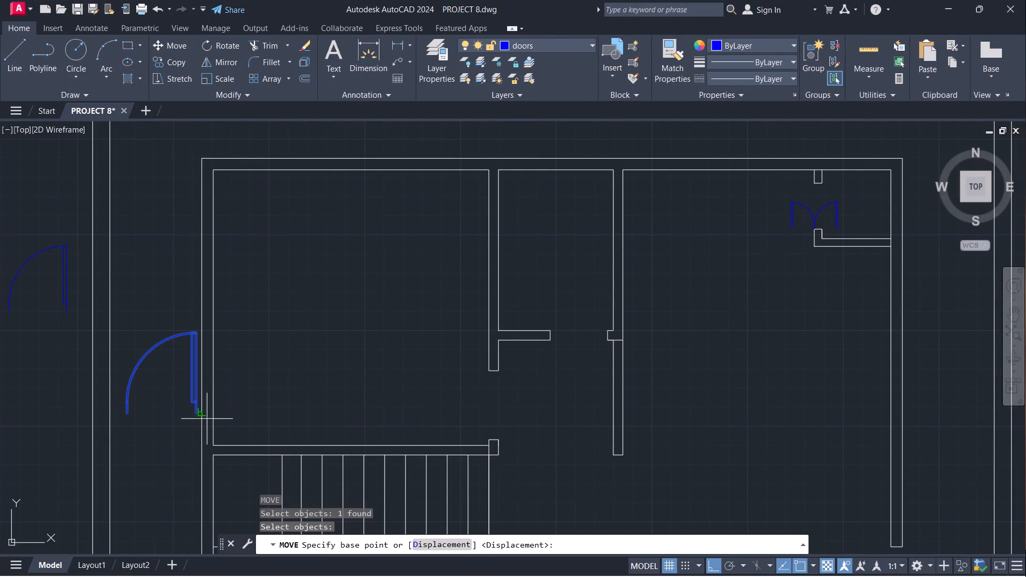
pyautogui.click(192, 416)
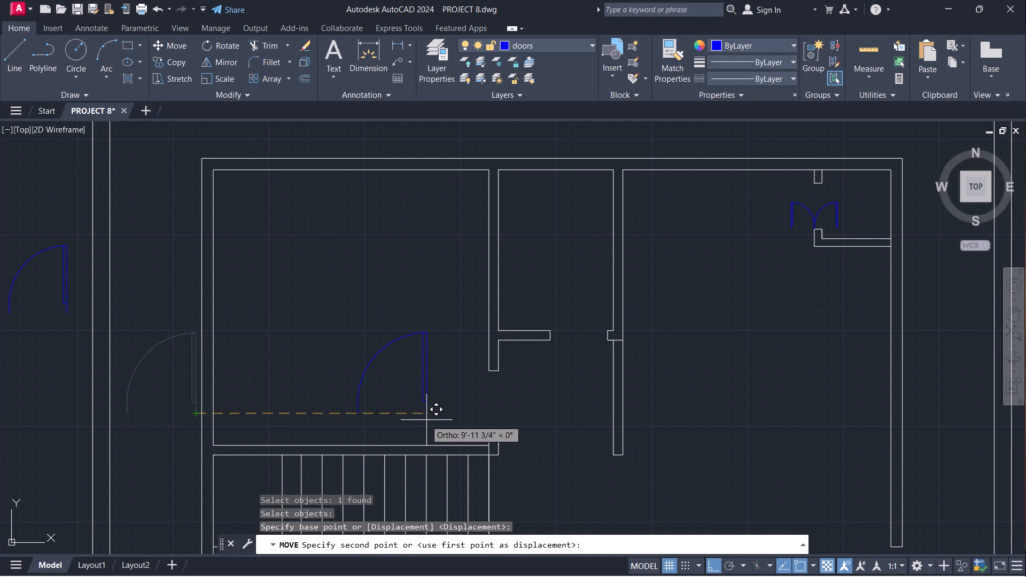
pyautogui.click(427, 420)
# Move the smaller mirrored single door into the upper middle room's bottom opening, snapping its hinge end to the right jamb's lower corner, Ortho off.
pyautogui.click(69, 299)
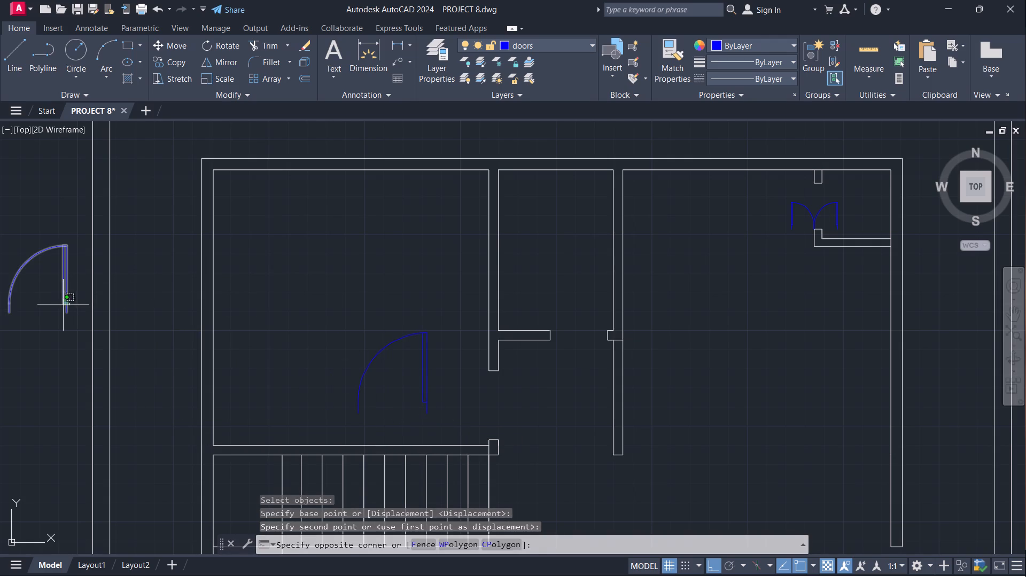
pyautogui.click(63, 305)
pyautogui.press('space')
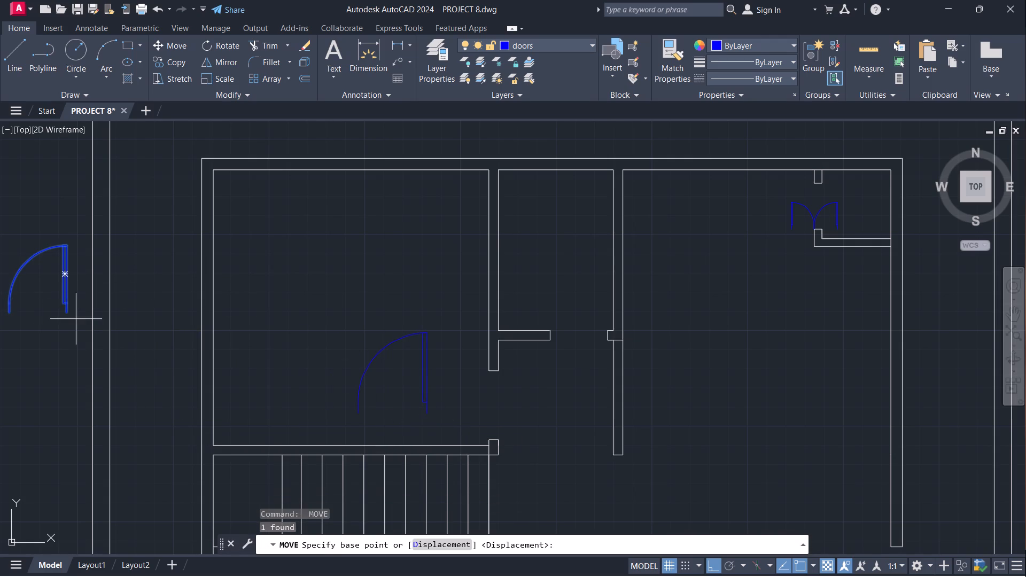
pyautogui.click(65, 313)
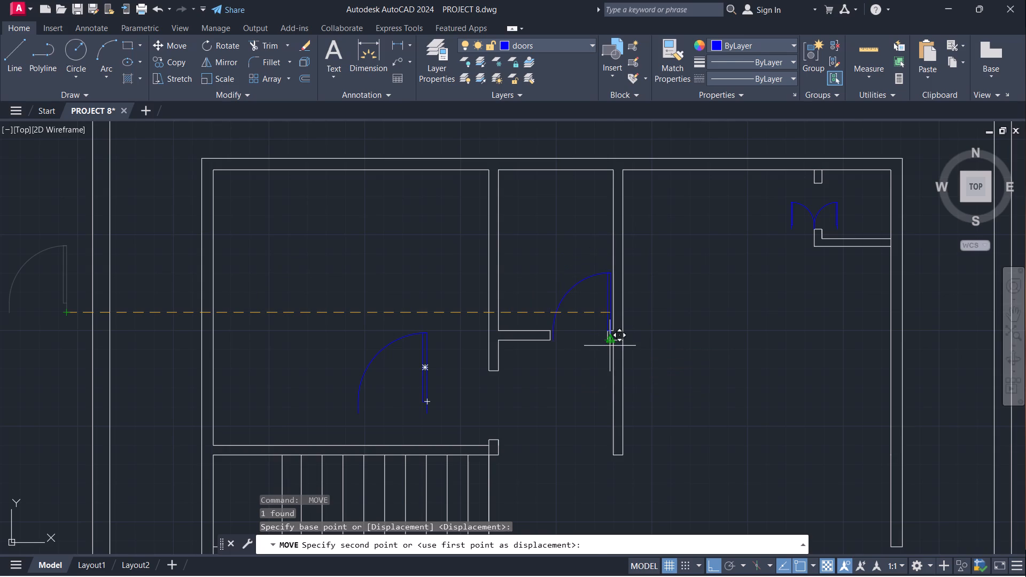
pyautogui.press('F8')
pyautogui.scroll(4, 610, 345)
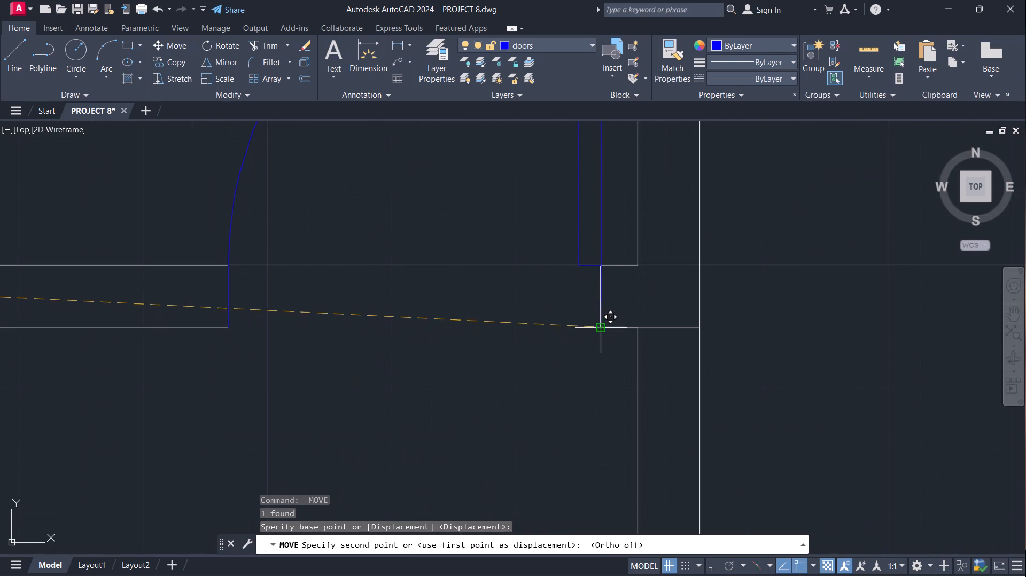
pyautogui.click(604, 329)
# Rotate the larger single door in the upper-left room 90° about its lower hinge end, with Ortho on.
pyautogui.scroll(-2, 611, 305)
pyautogui.moveTo(455, 408); pyautogui.dragTo(541, 306, button='middle')
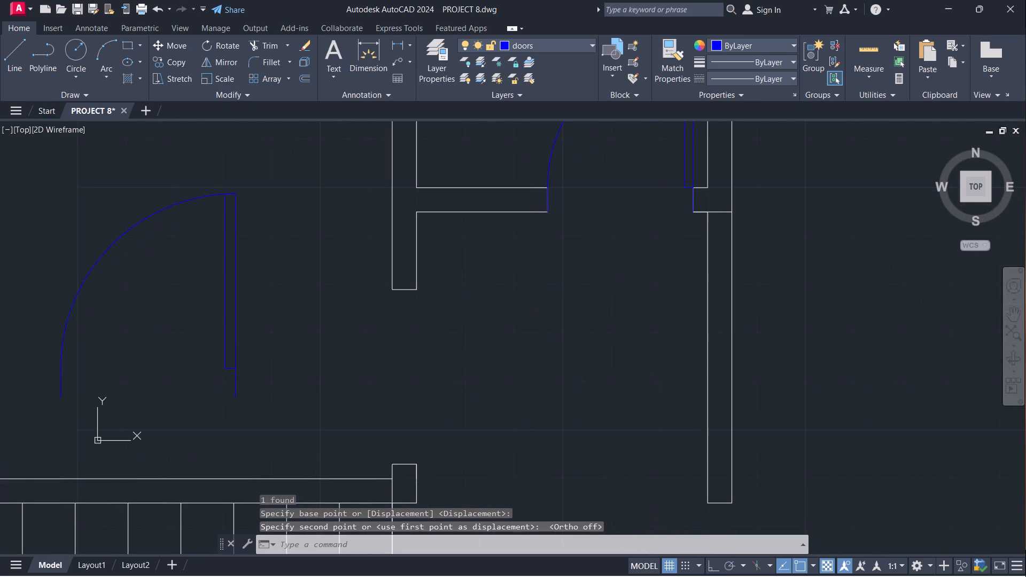
pyautogui.click(234, 388)
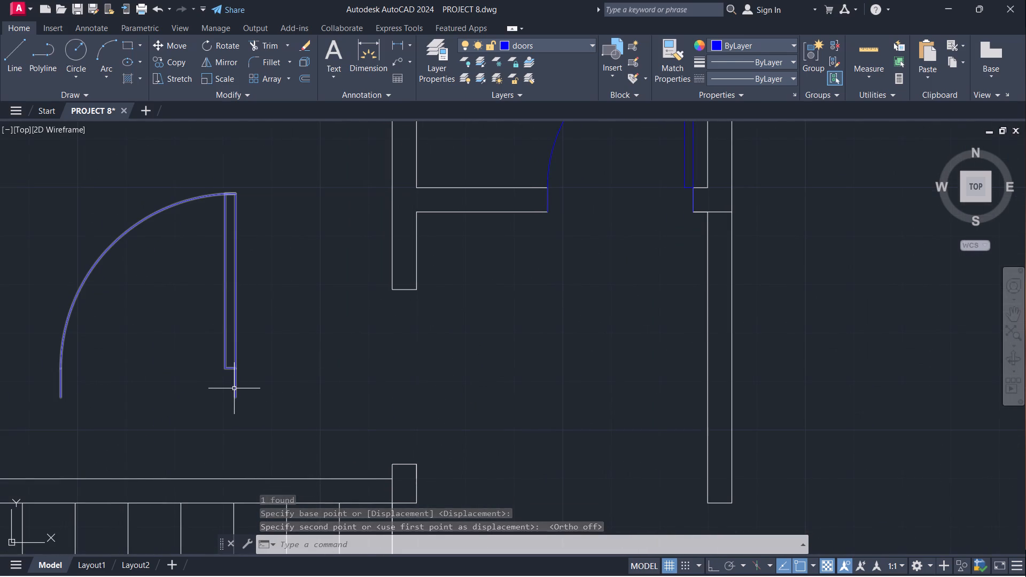
pyautogui.press('F8')
pyautogui.press('r')
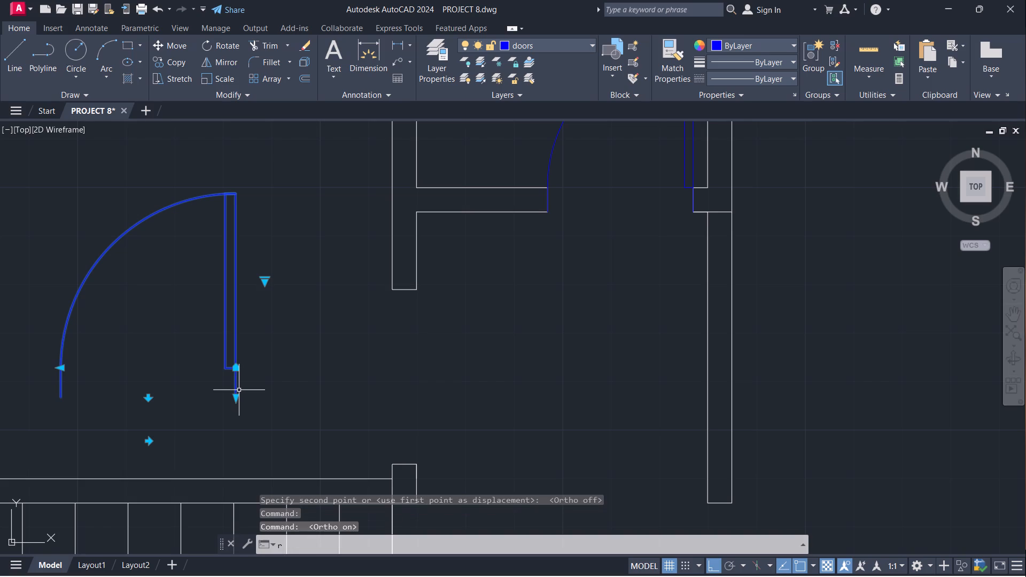
pyautogui.press('o')
pyautogui.press('Return')
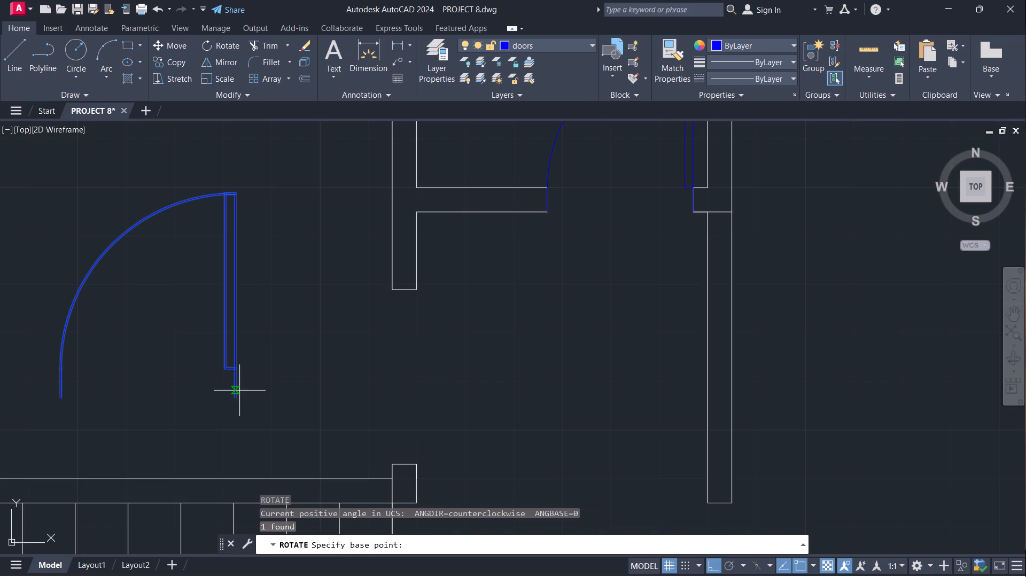
pyautogui.click(239, 399)
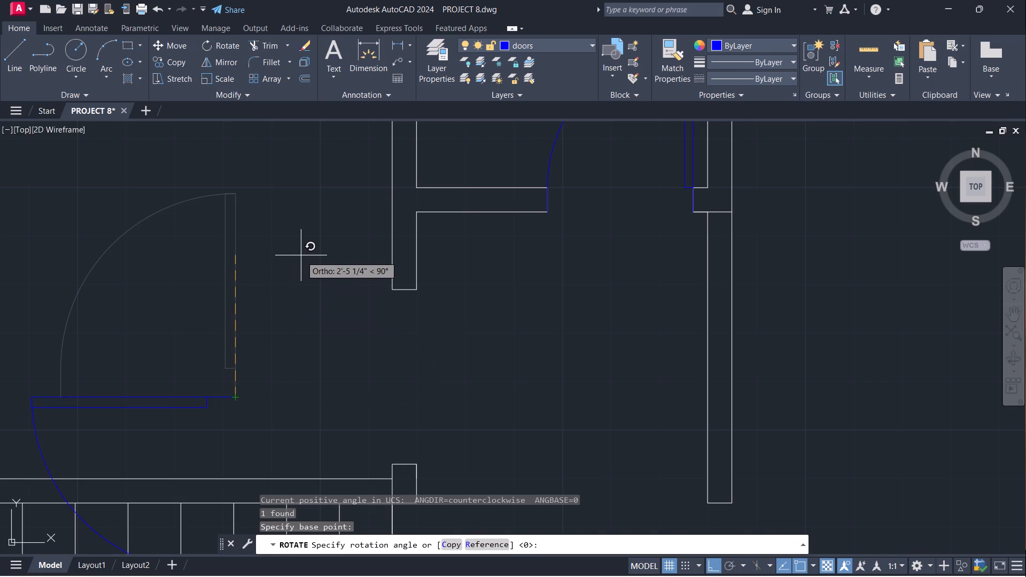
pyautogui.click(301, 248)
# Move the rotated single door into the upper-left room's right-wall opening, snapping its hinge end to the upper jamb's outer corner, Ortho off.
pyautogui.click(210, 396)
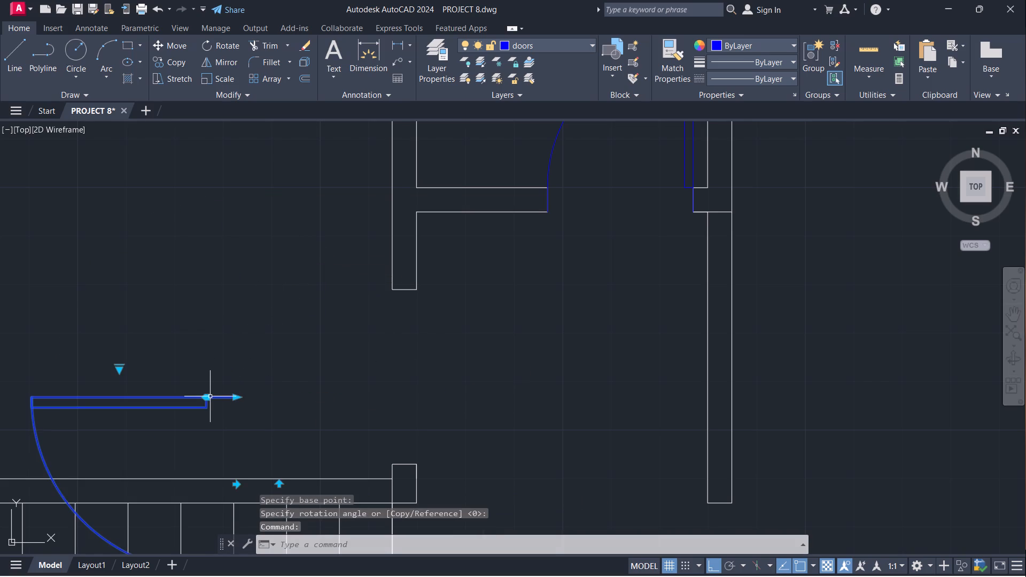
pyautogui.press('m')
pyautogui.press('Return')
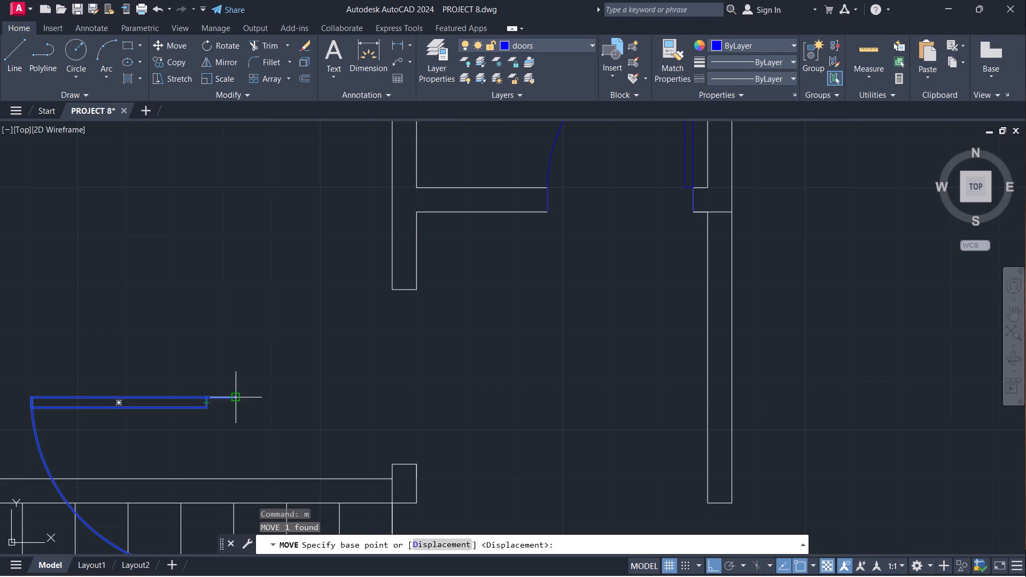
pyautogui.click(238, 393)
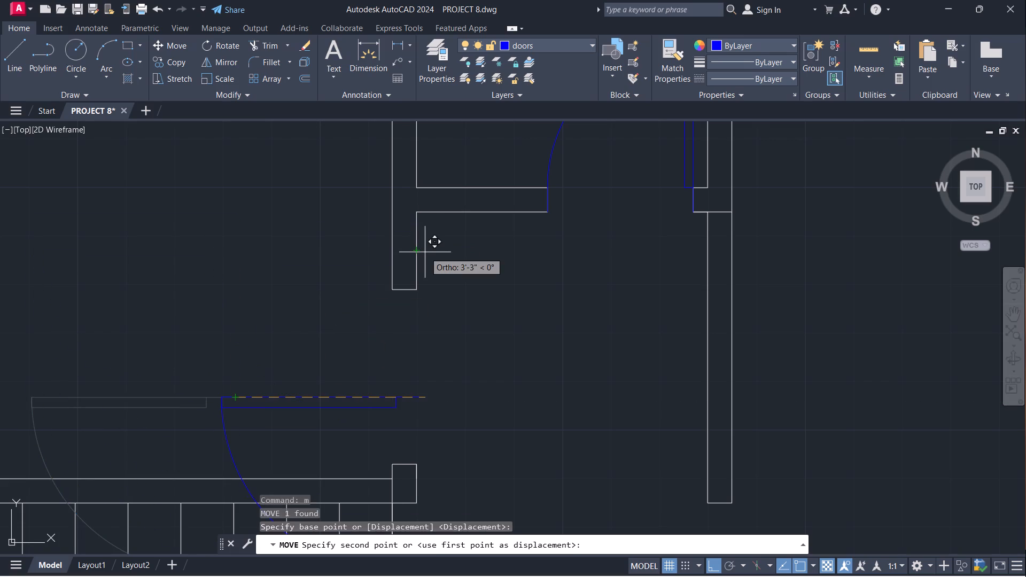
pyautogui.press('F8')
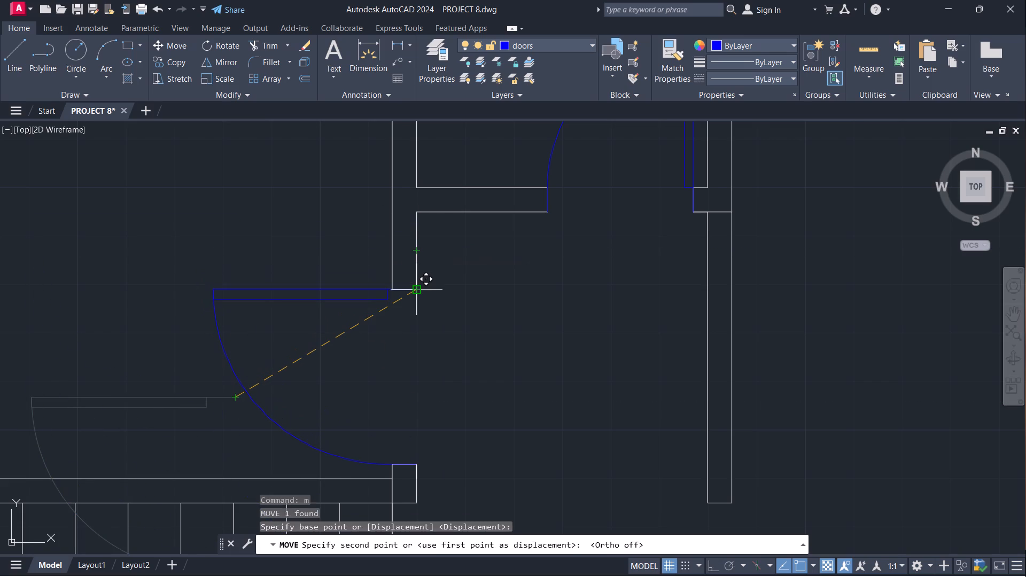
pyautogui.click(415, 288)
# Rotate the small double door at the upper-right closet 270° about its lower-right end.
pyautogui.scroll(-3, 516, 280)
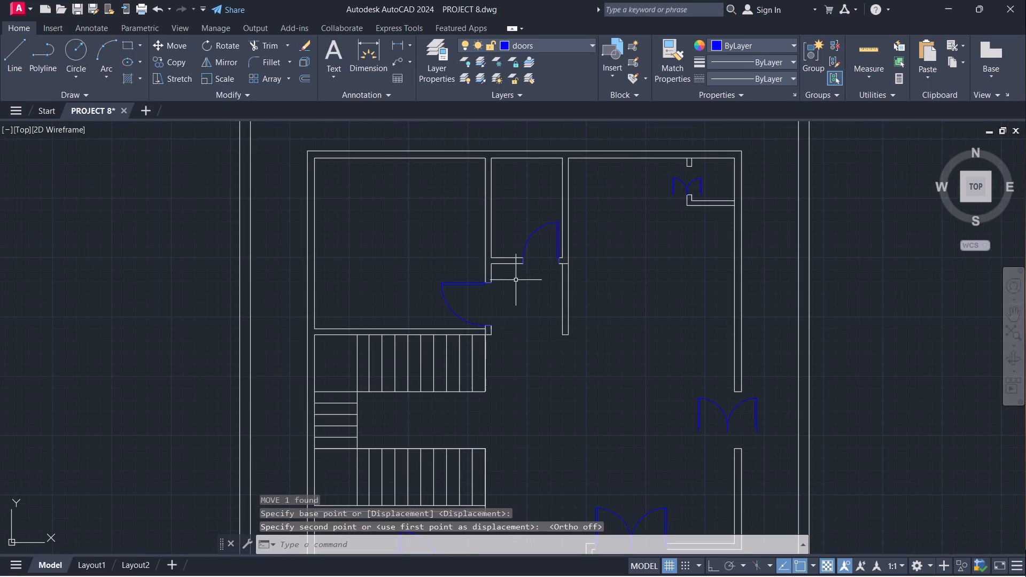
pyautogui.moveTo(508, 332); pyautogui.dragTo(433, 249, button='middle')
pyautogui.moveTo(530, 237); pyautogui.dragTo(596, 349, button='middle')
pyautogui.scroll(2, 688, 207)
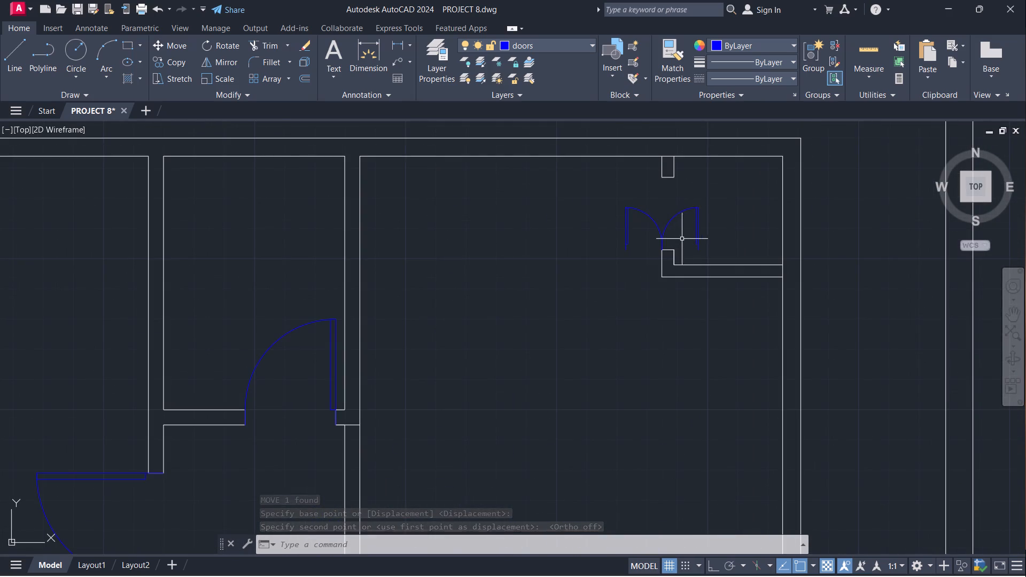
pyautogui.scroll(2, 713, 247)
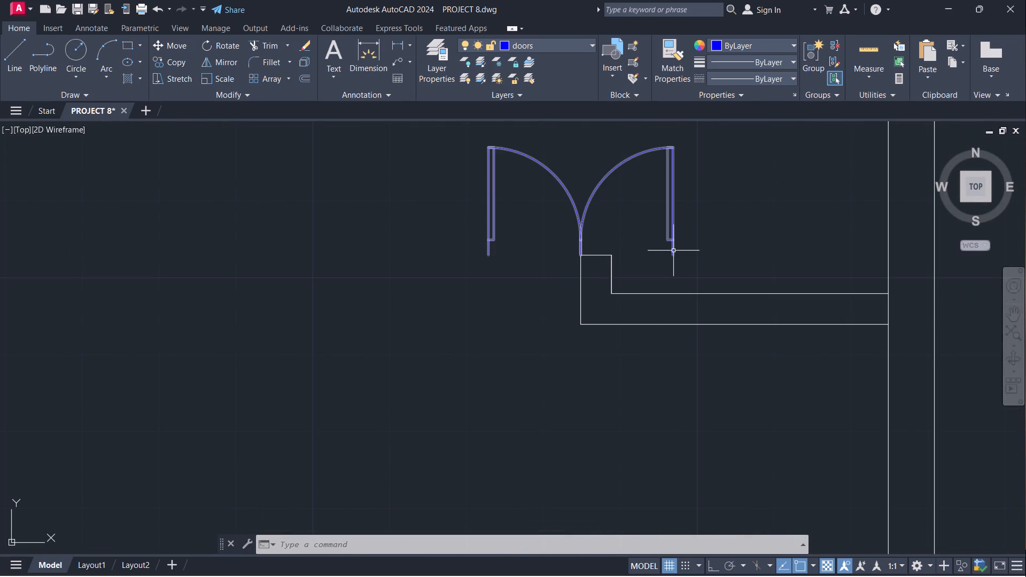
pyautogui.click(673, 251)
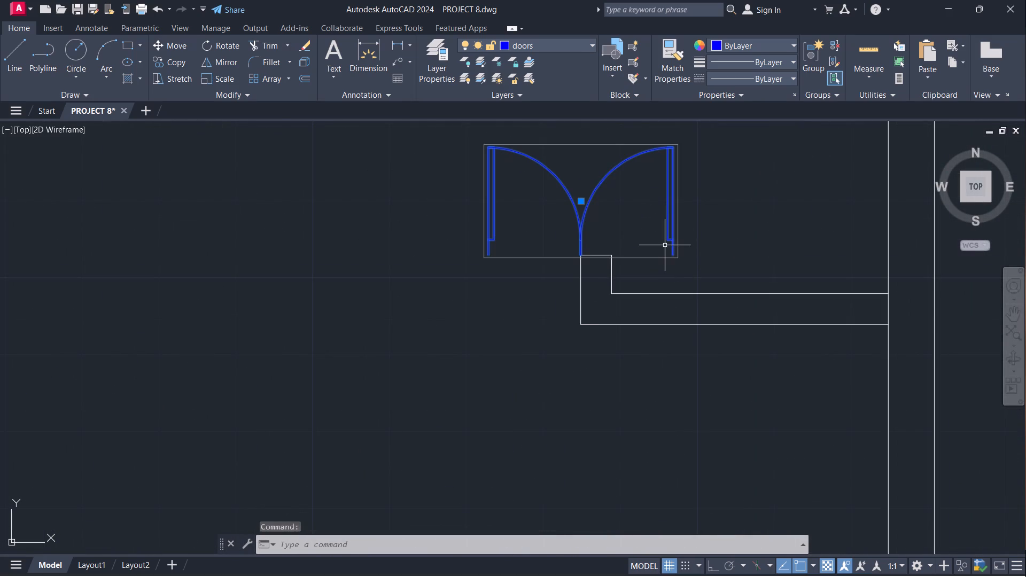
pyautogui.press('r')
pyautogui.press('o')
pyautogui.press('Return')
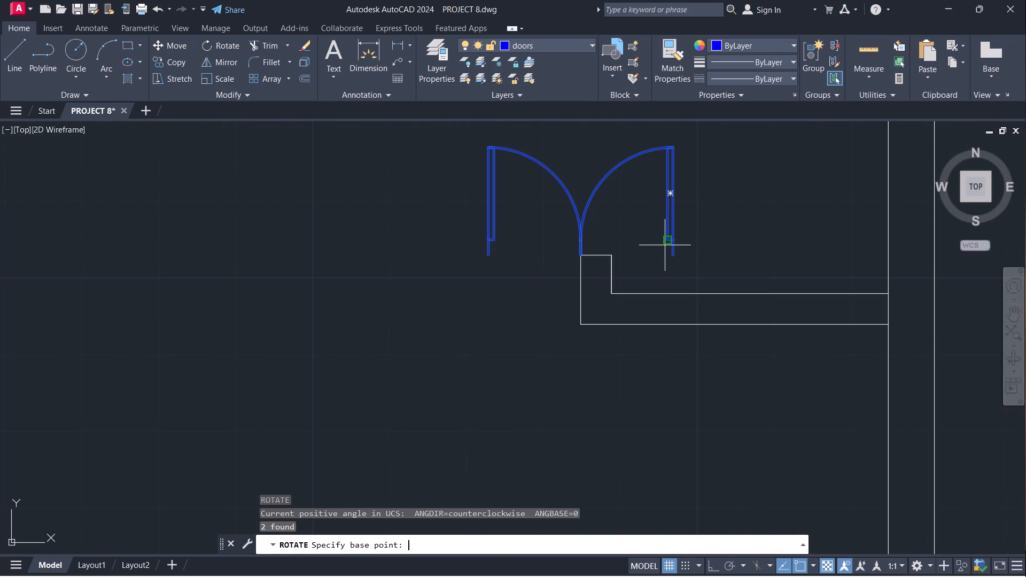
pyautogui.click(677, 257)
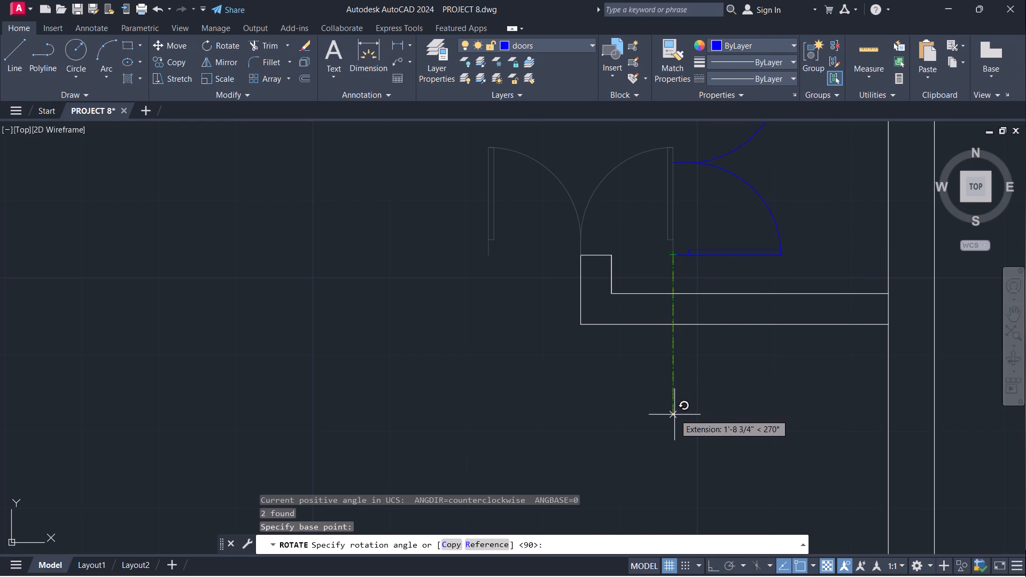
pyautogui.click(674, 419)
# Move the rotated double door into the closet opening, snapping its lower hinge end to the lower jamb's top-left corner.
pyautogui.click(688, 254)
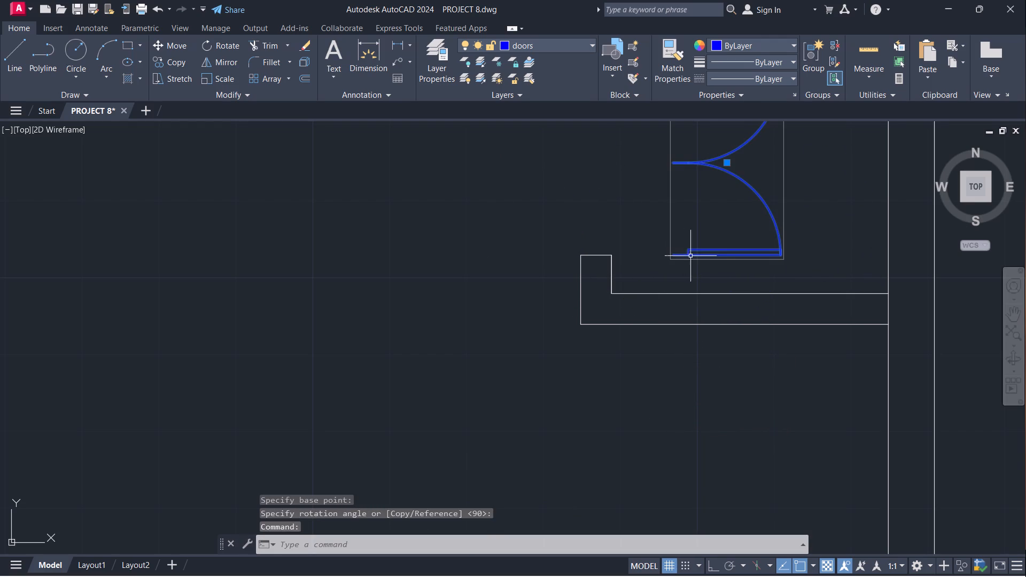
pyautogui.press('m')
pyautogui.press('Return')
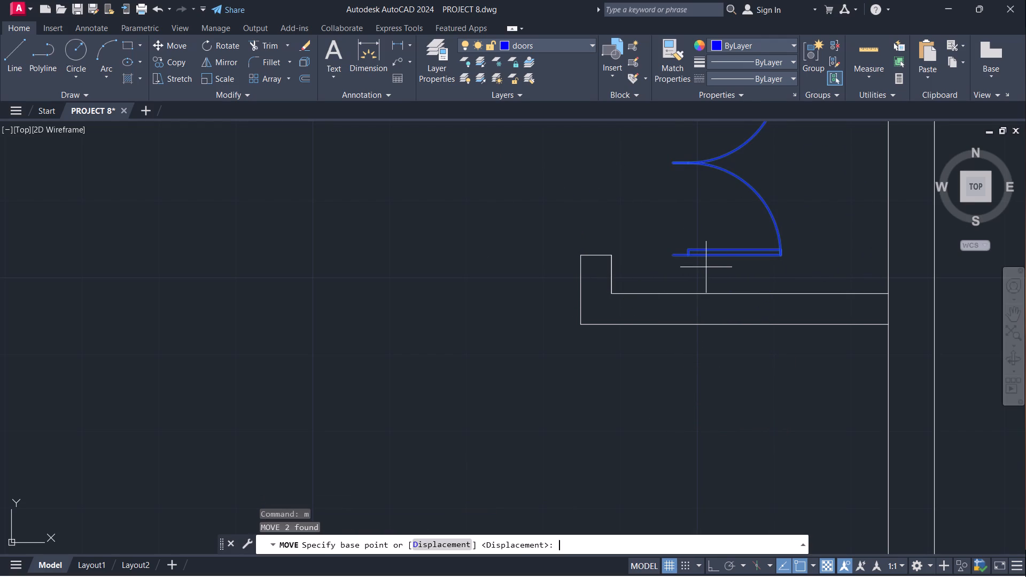
pyautogui.click(674, 253)
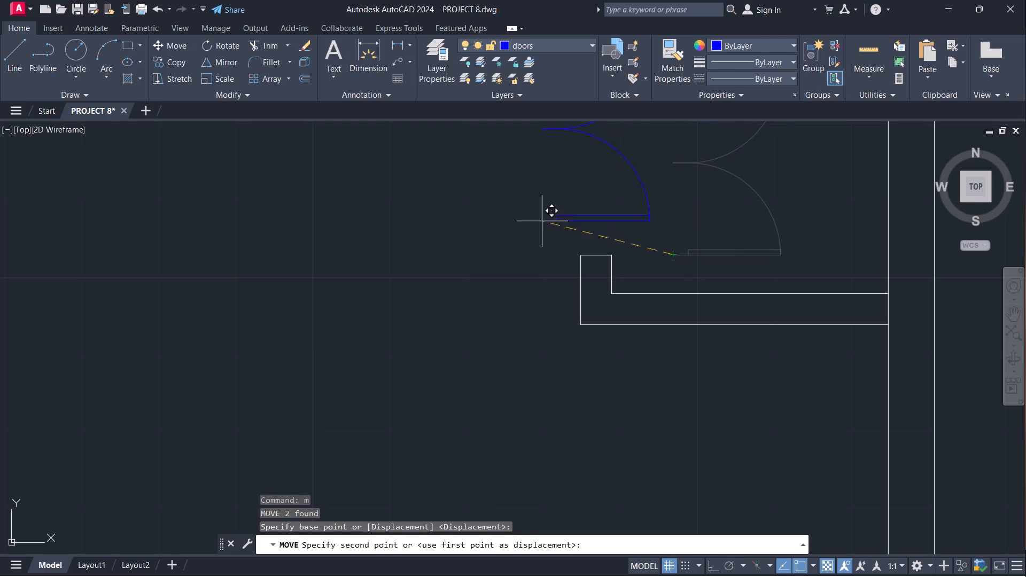
pyautogui.scroll(3, 588, 270)
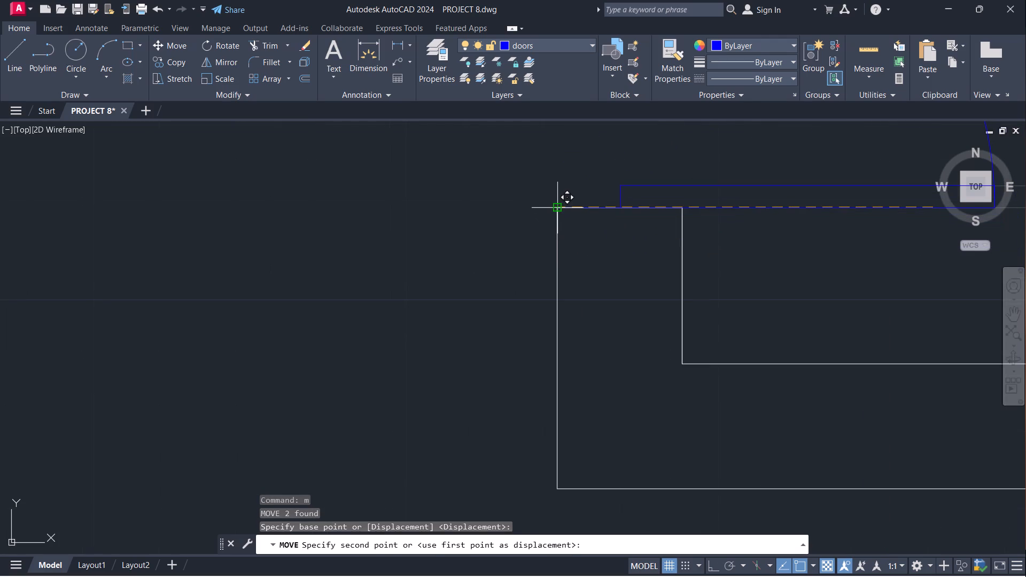
pyautogui.click(557, 211)
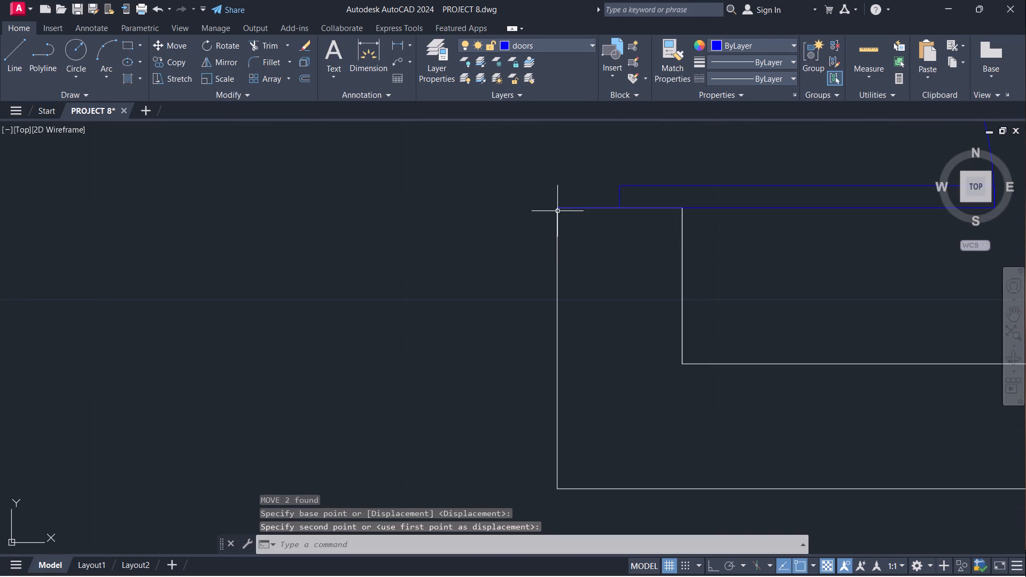
# Rotate the double door at the main hall's right-wall opening 270° about its lower-right end.
pyautogui.scroll(-4, 579, 217)
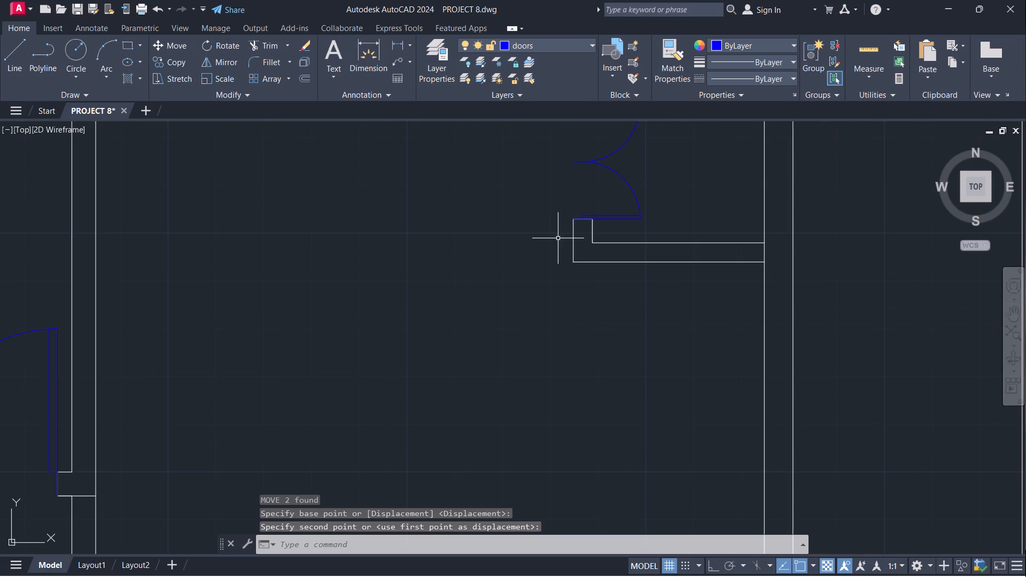
pyautogui.scroll(-2, 551, 242)
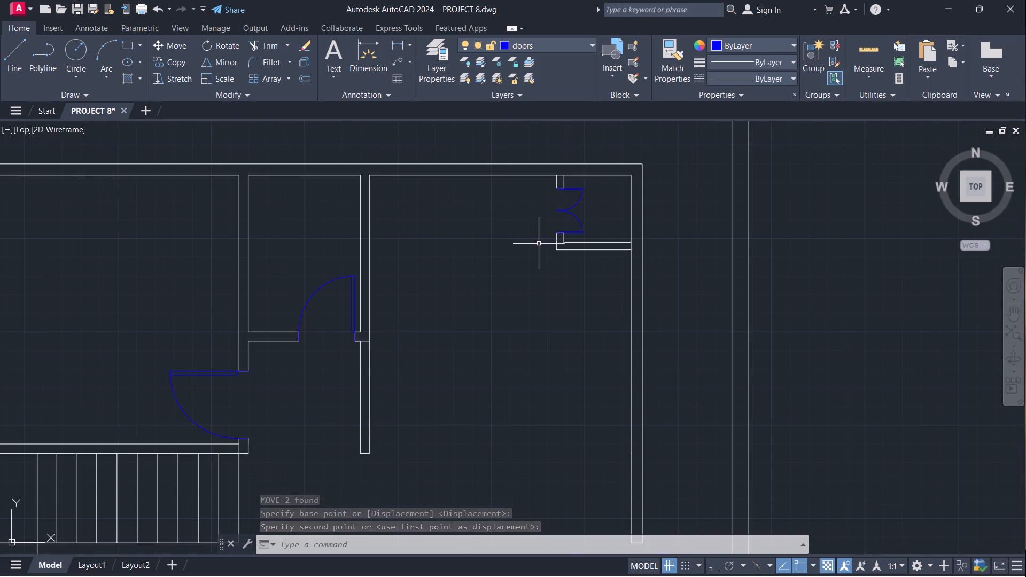
pyautogui.scroll(-1, 536, 244)
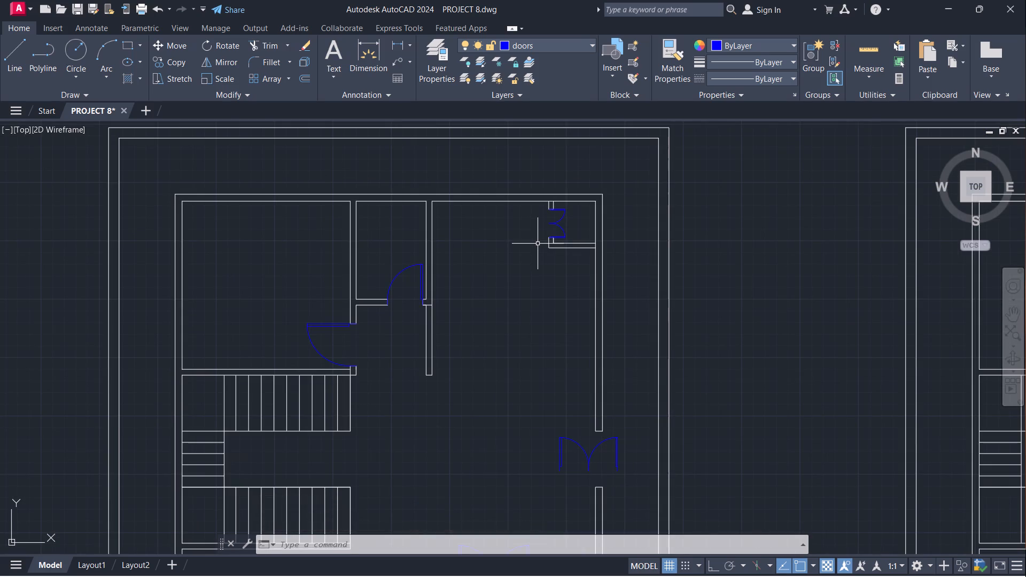
pyautogui.moveTo(518, 316); pyautogui.dragTo(558, 244, button='middle')
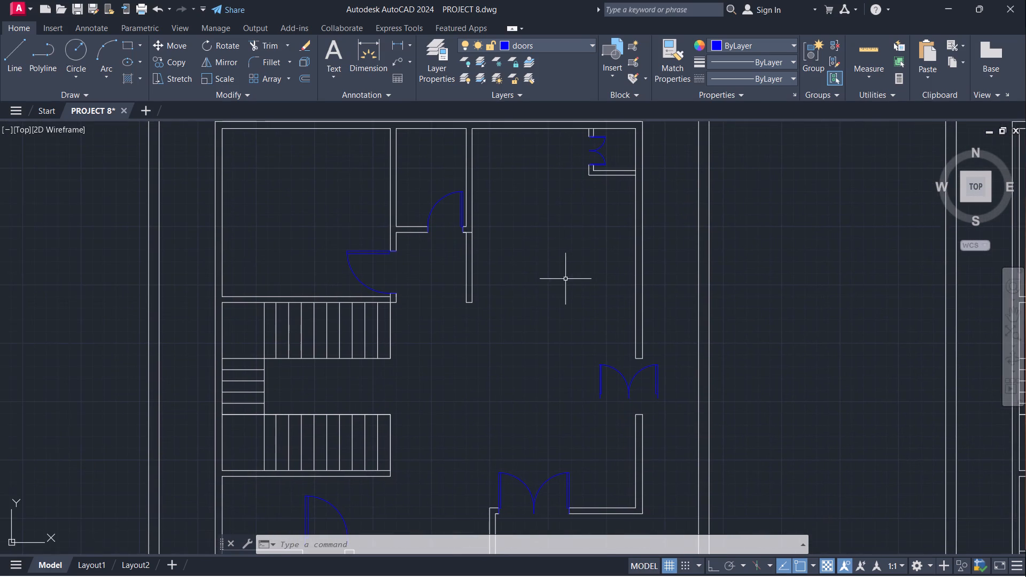
pyautogui.click(629, 391)
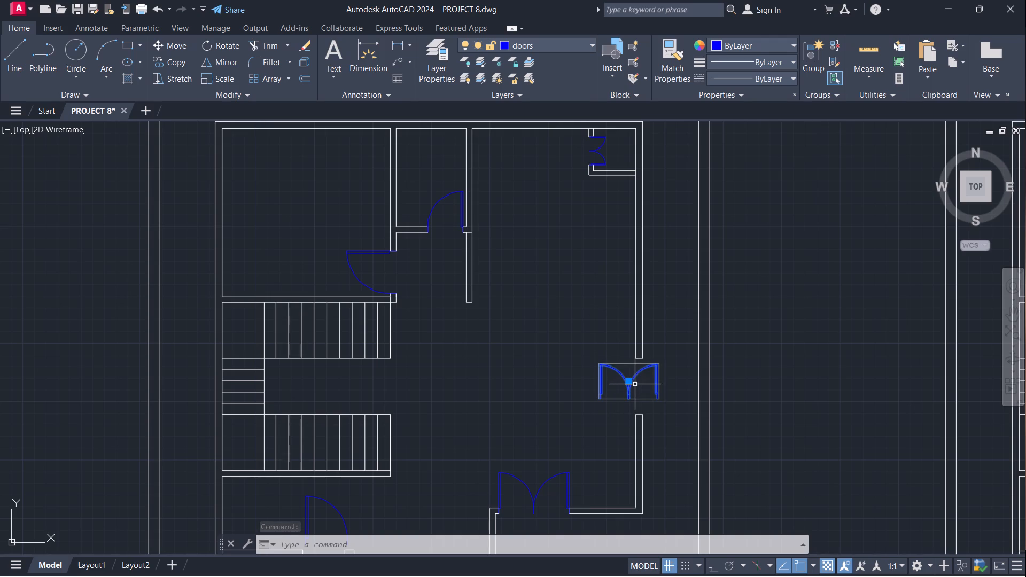
pyautogui.write('ro')
pyautogui.press('Return')
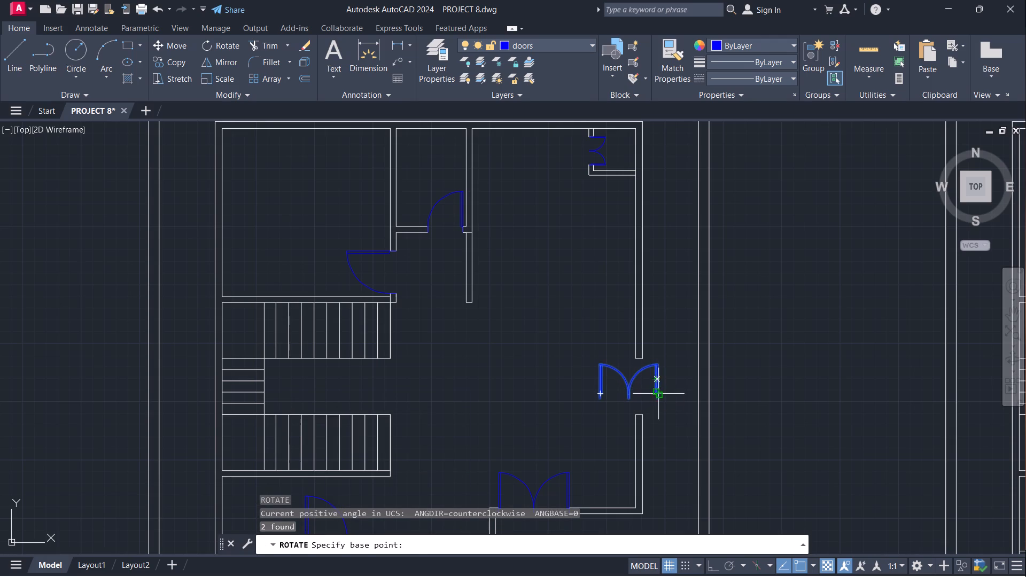
pyautogui.click(662, 402)
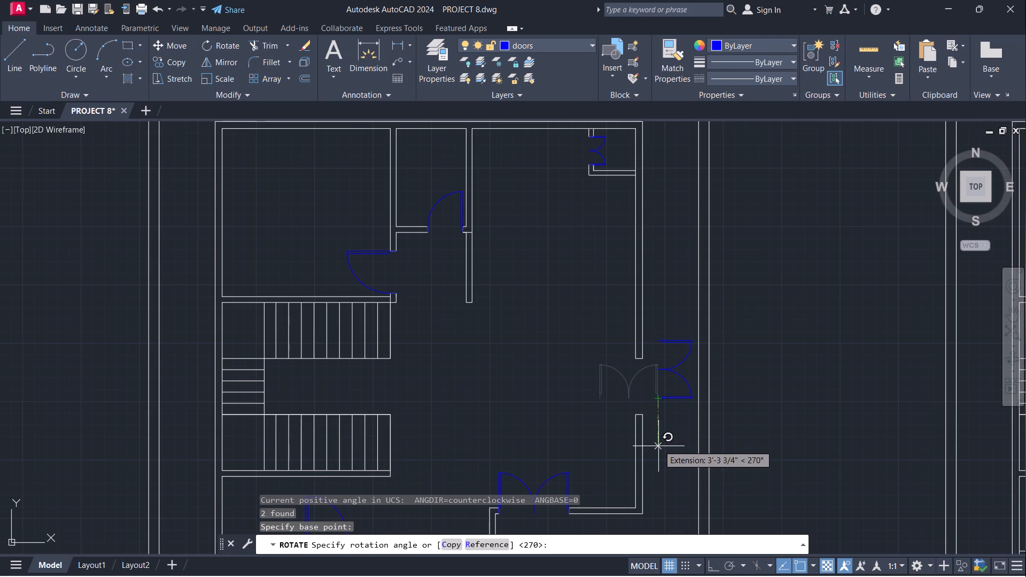
pyautogui.click(659, 452)
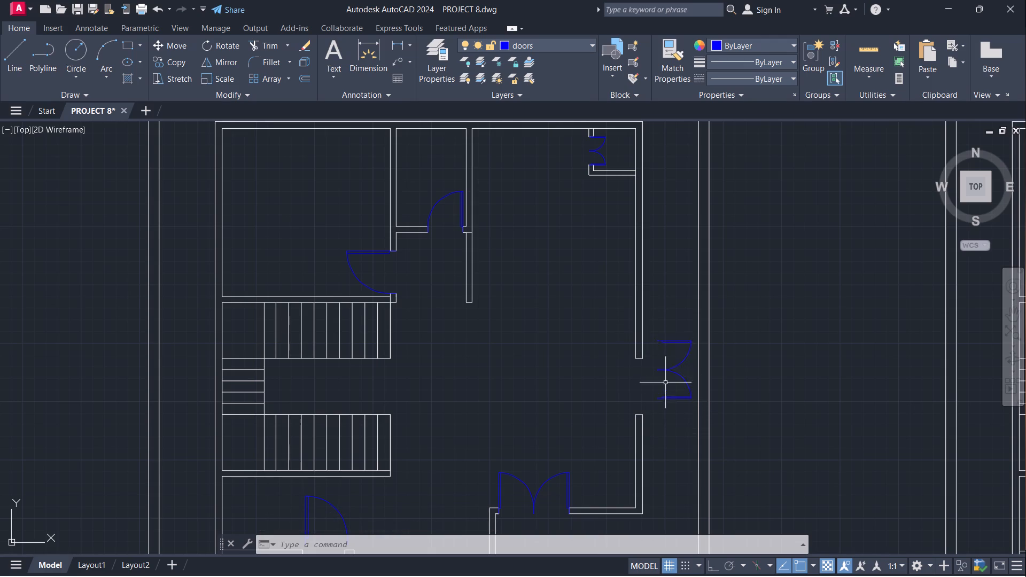
# Move the rotated double door into the hall's right-wall opening, snapping its lower hinge end to the lower jamb's top-left corner, Ortho off.
pyautogui.click(675, 399)
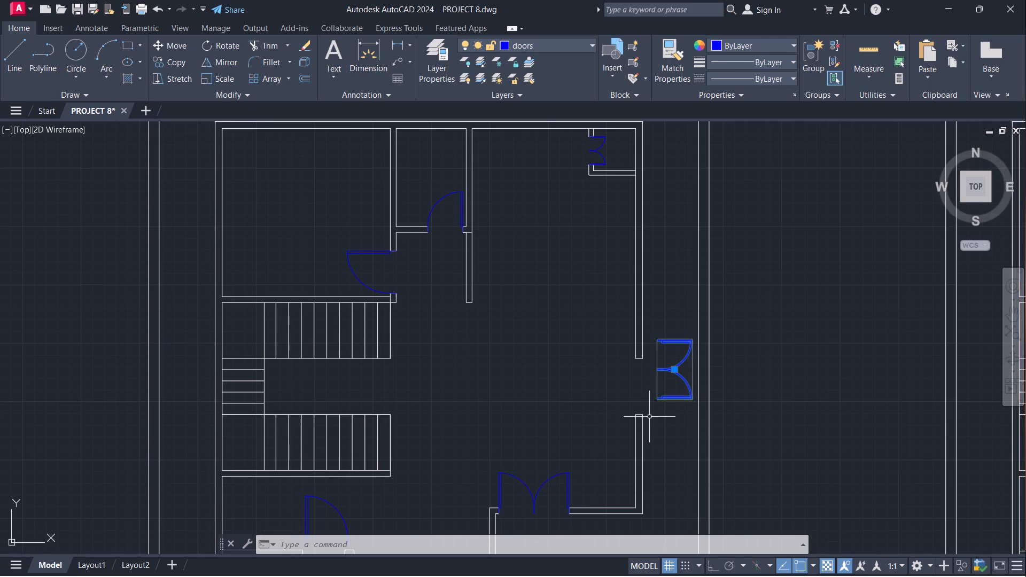
pyautogui.press('m')
pyautogui.press('Return')
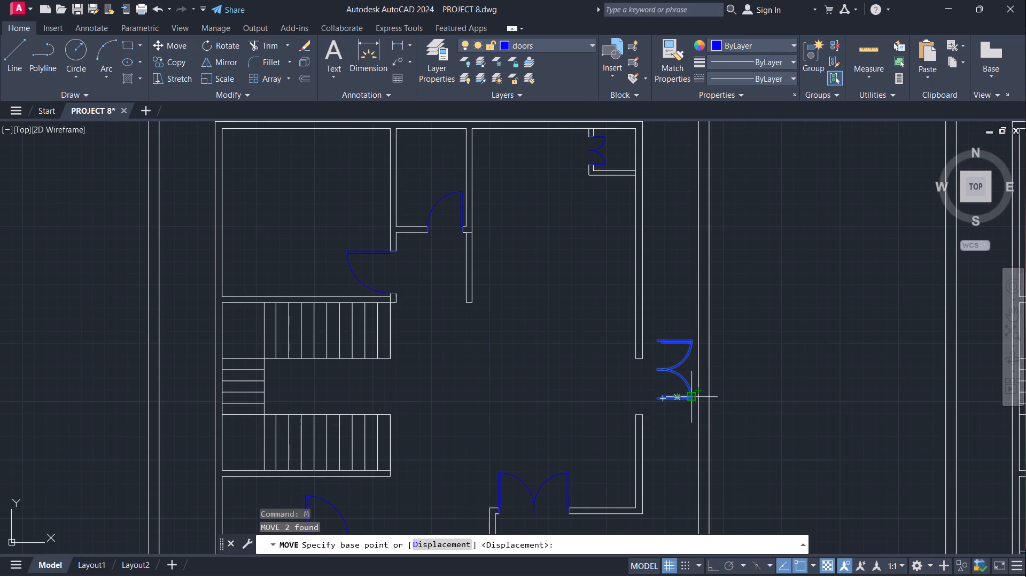
pyautogui.scroll(1, 692, 394)
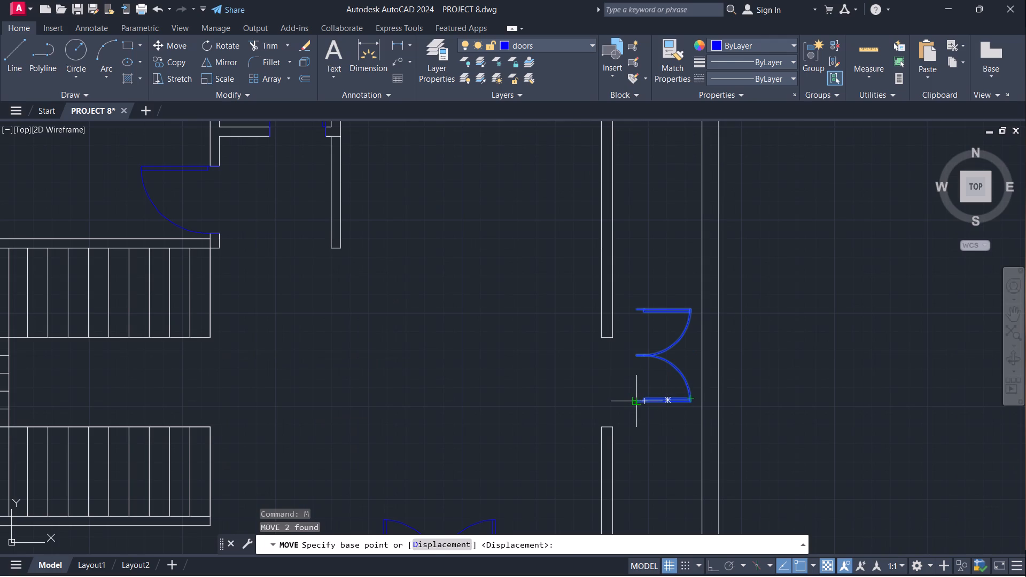
pyautogui.click(638, 405)
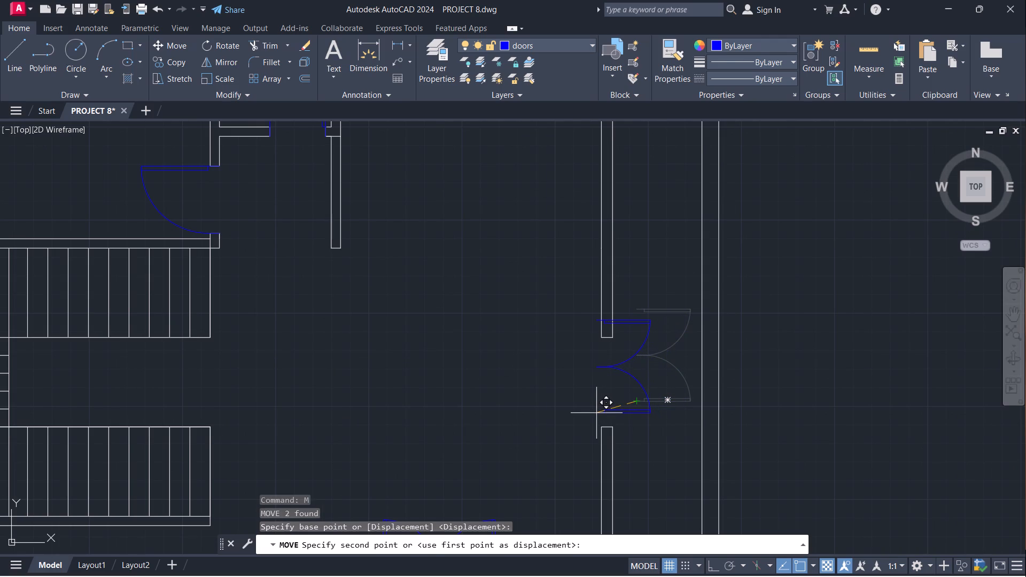
pyautogui.press('F8')
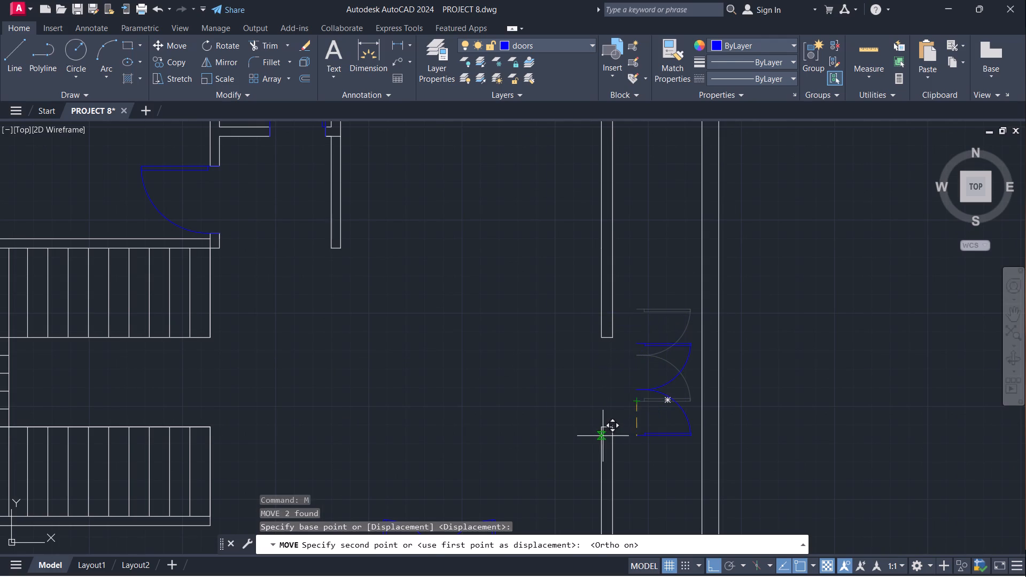
pyautogui.press('F8')
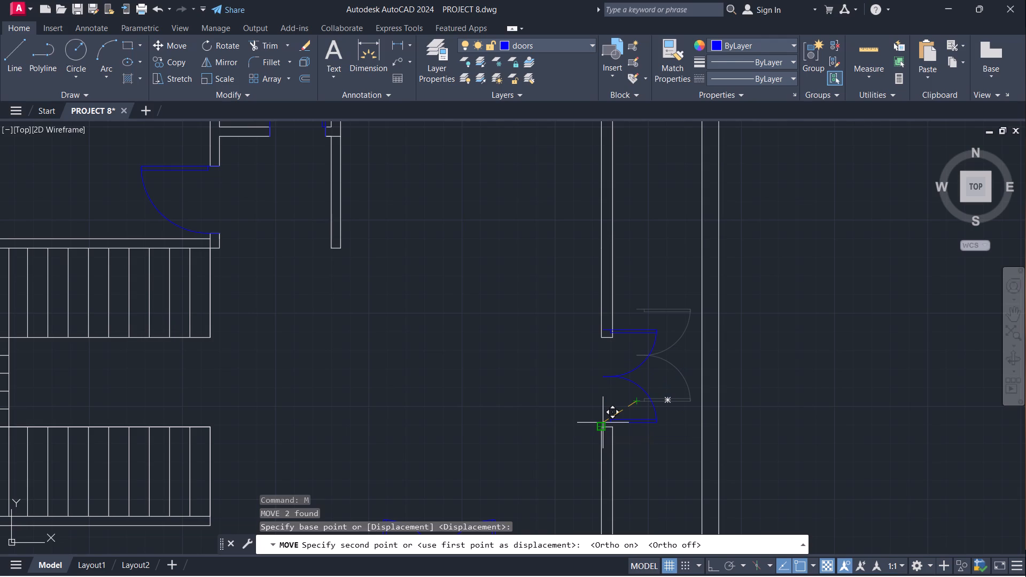
pyautogui.click(602, 427)
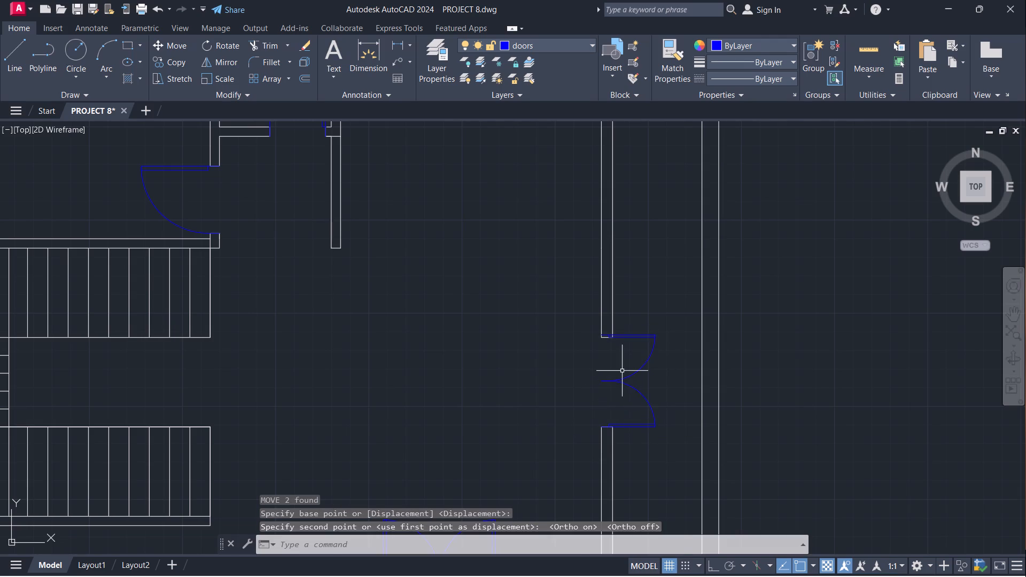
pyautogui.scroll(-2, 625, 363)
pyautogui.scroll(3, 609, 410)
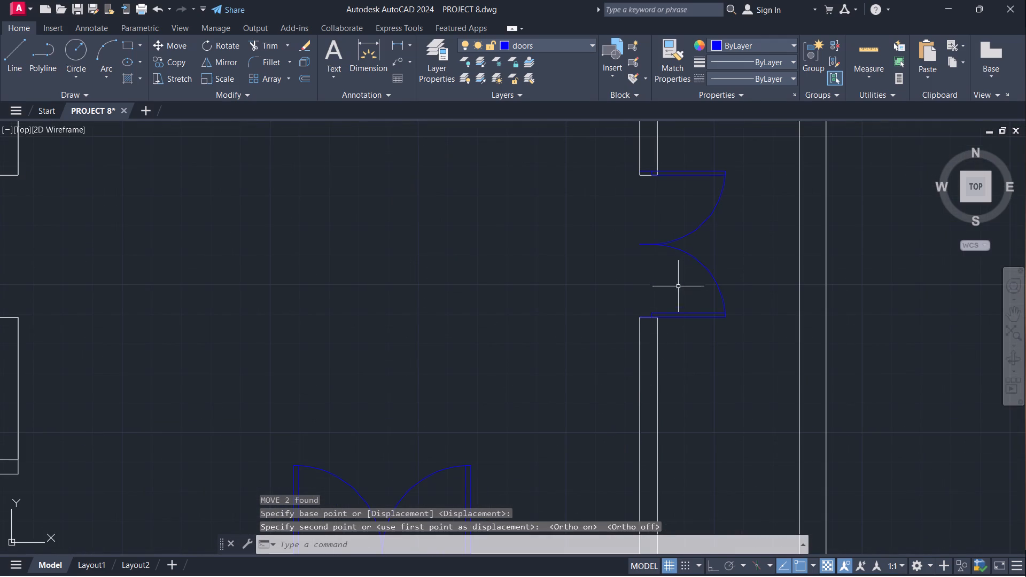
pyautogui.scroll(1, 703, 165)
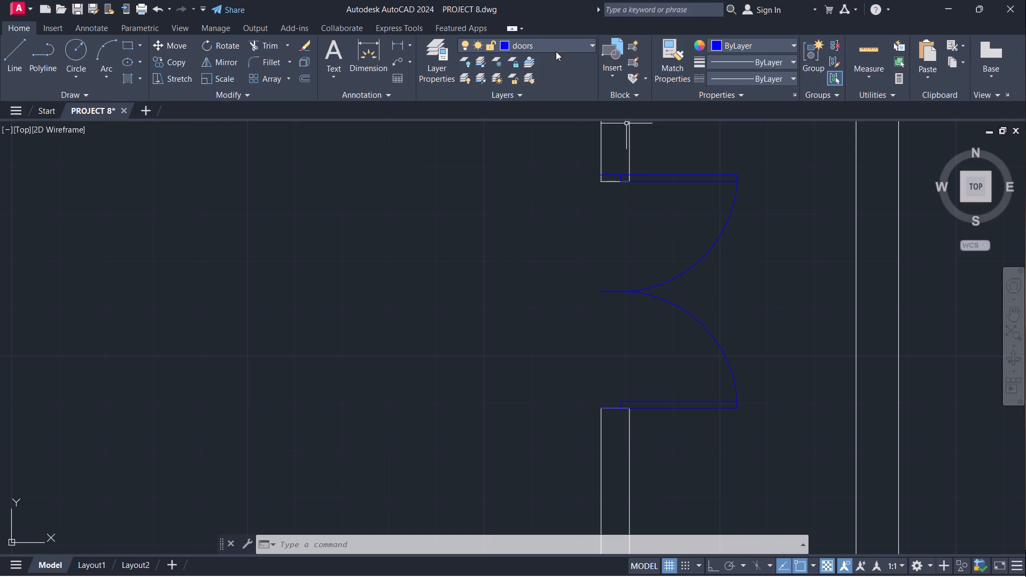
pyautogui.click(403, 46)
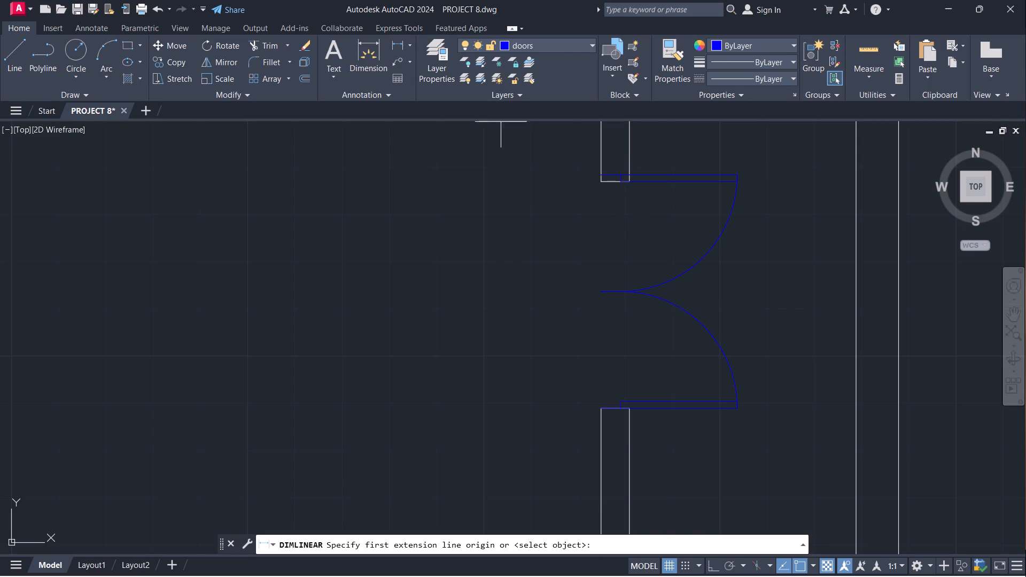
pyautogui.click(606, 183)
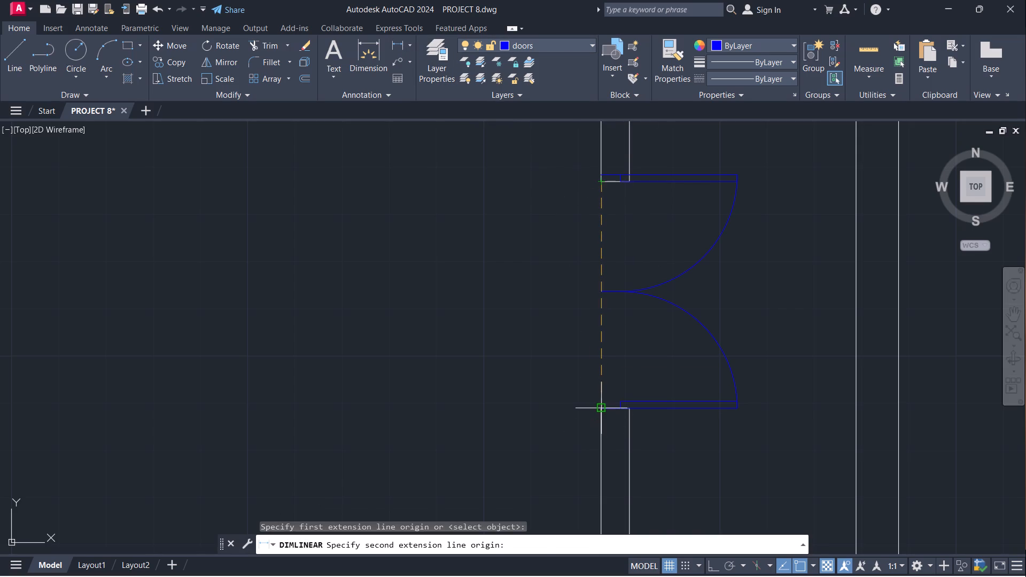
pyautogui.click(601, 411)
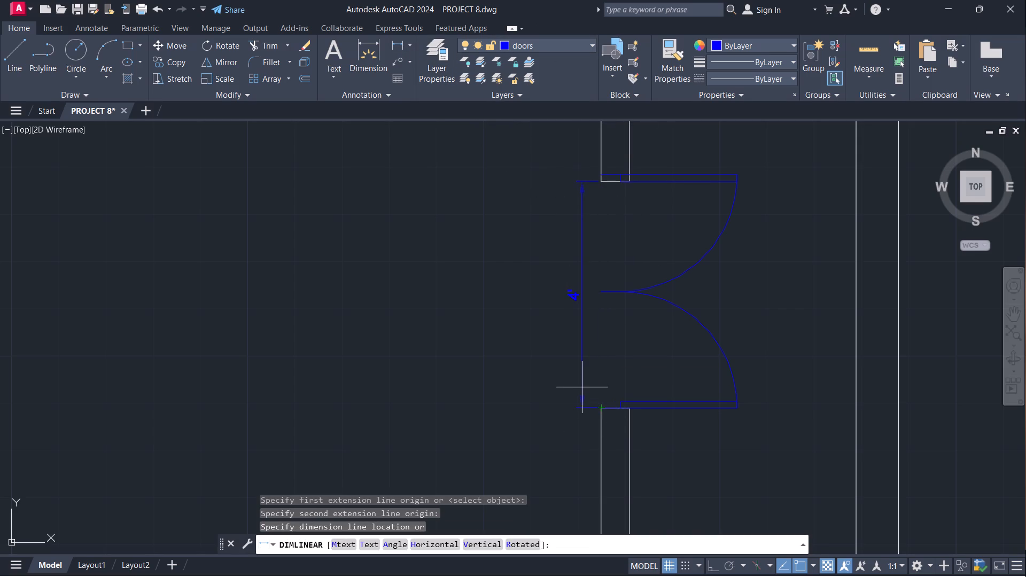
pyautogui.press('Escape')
# Scale the right-wall double door down about its lower hinge end so its upper edge meets the upper jamb.
pyautogui.click(677, 175)
pyautogui.write('sc')
pyautogui.press('Return')
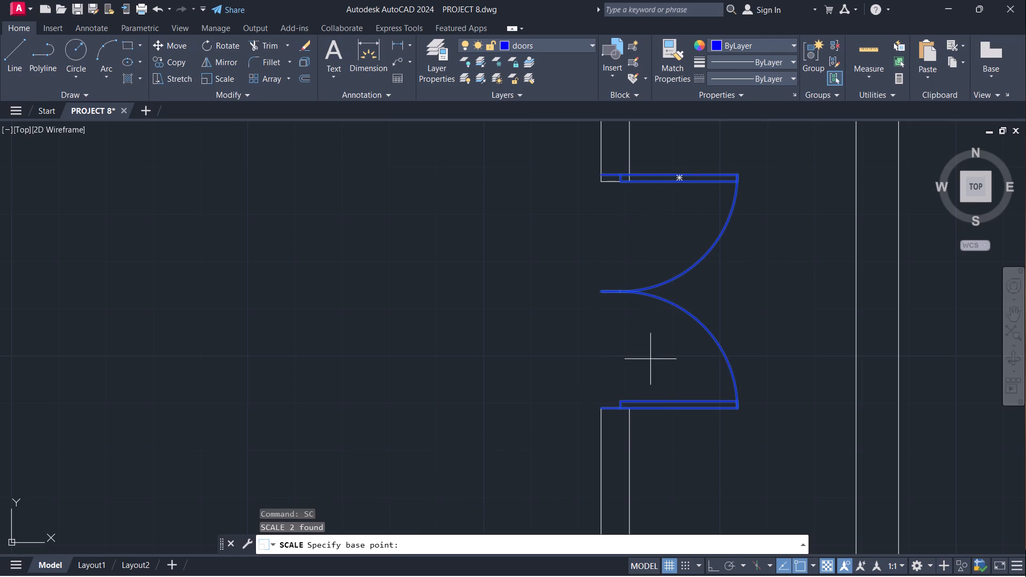
pyautogui.click(604, 406)
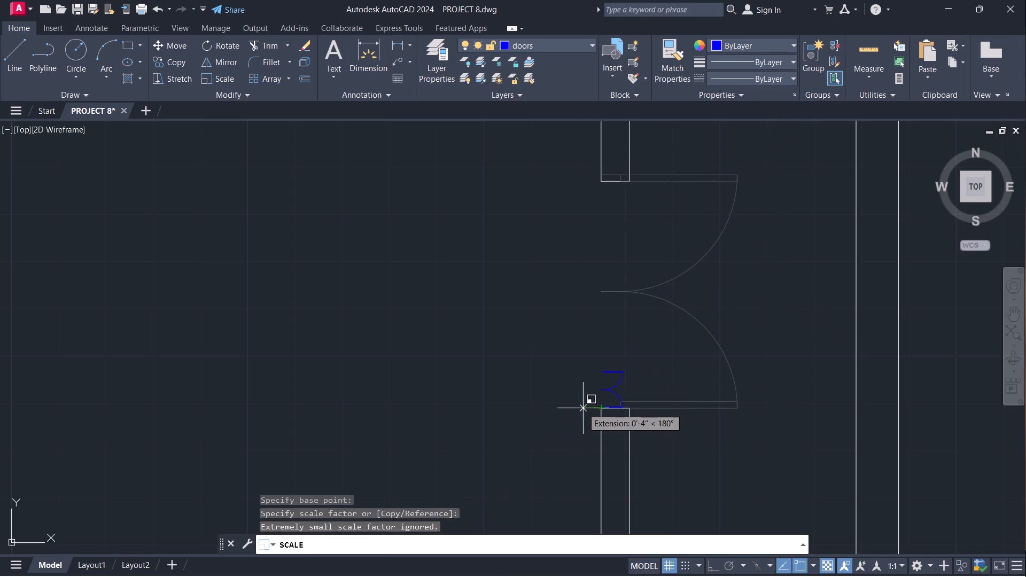
pyautogui.click(704, 455)
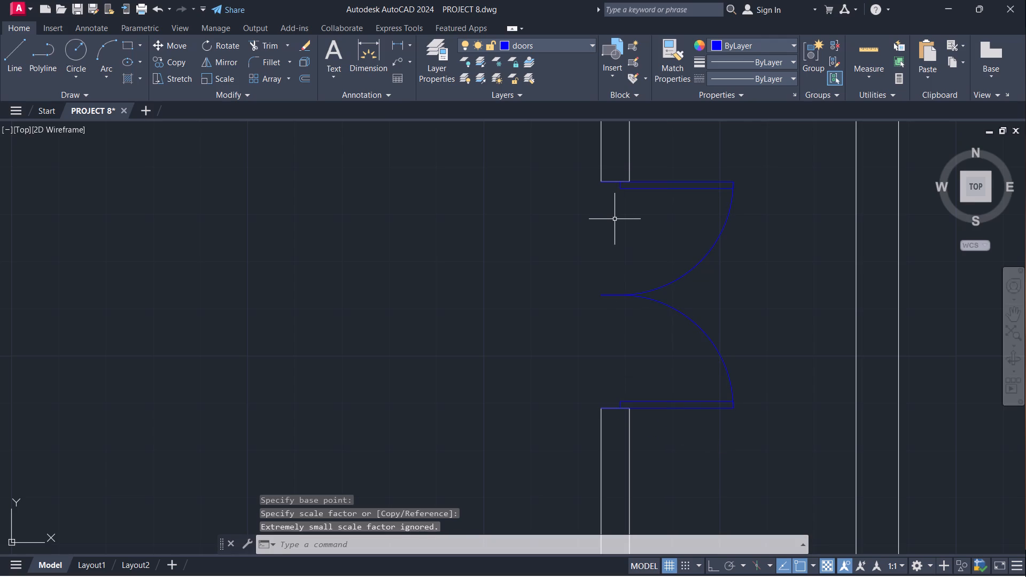
# Mirror the lower-left room's single door across a horizontal line below the opening, with Ortho on, keeping the source door.
pyautogui.scroll(-2, 618, 219)
pyautogui.moveTo(523, 496); pyautogui.dragTo(576, 419, button='middle')
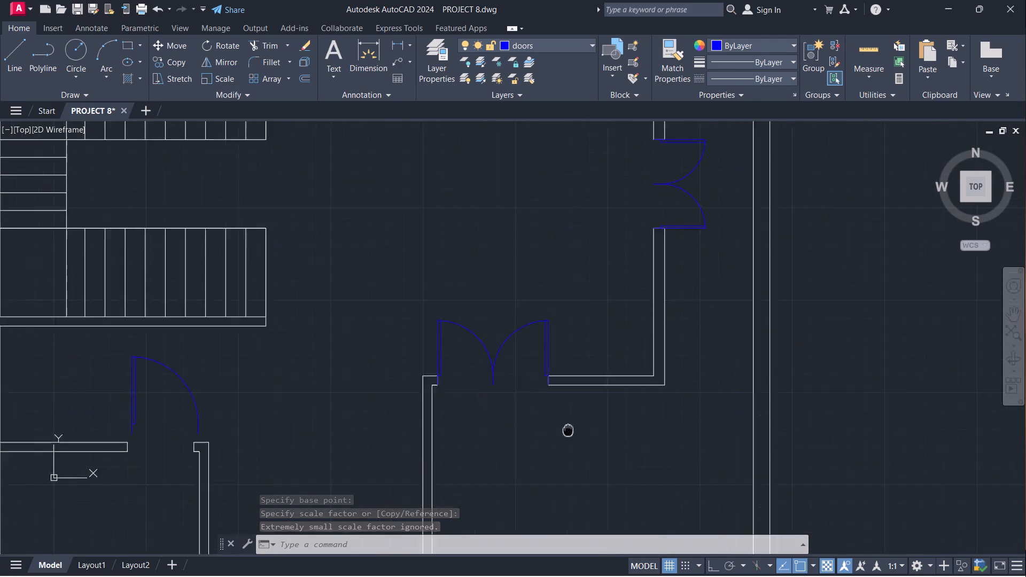
pyautogui.moveTo(576, 419); pyautogui.dragTo(597, 389, button='middle')
pyautogui.scroll(-1, 613, 364)
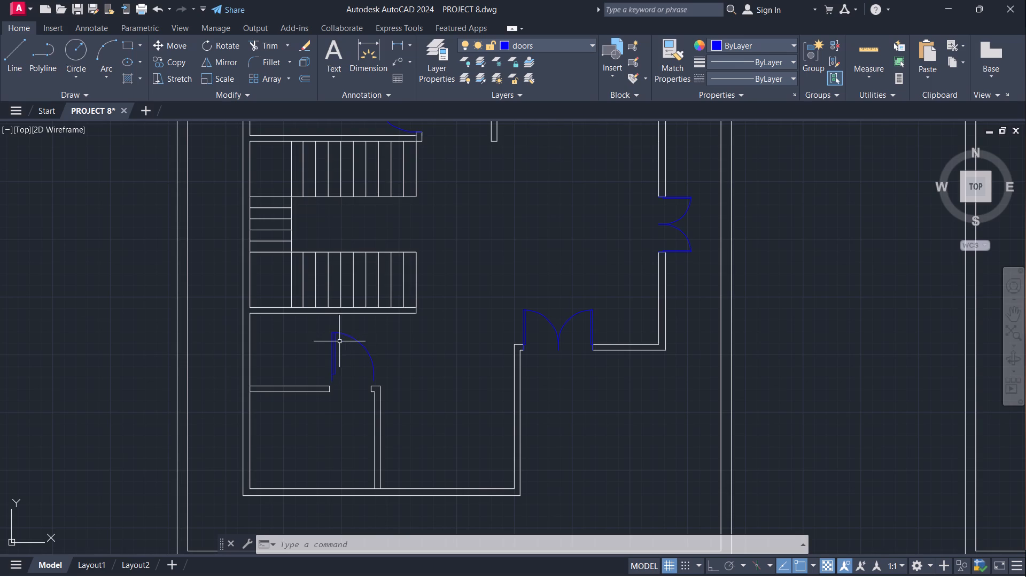
pyautogui.click(333, 354)
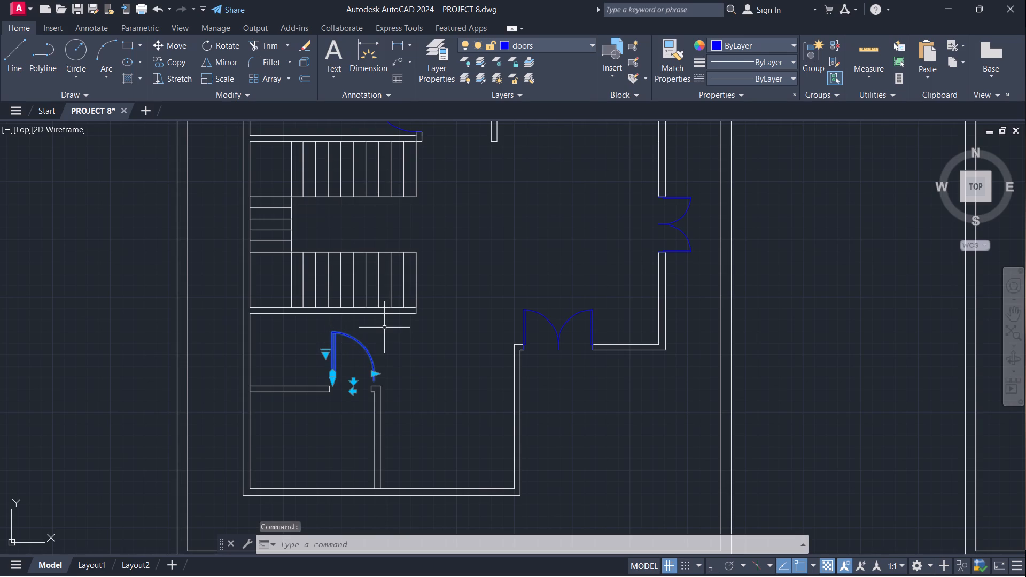
pyautogui.write('mi')
pyautogui.press('Return')
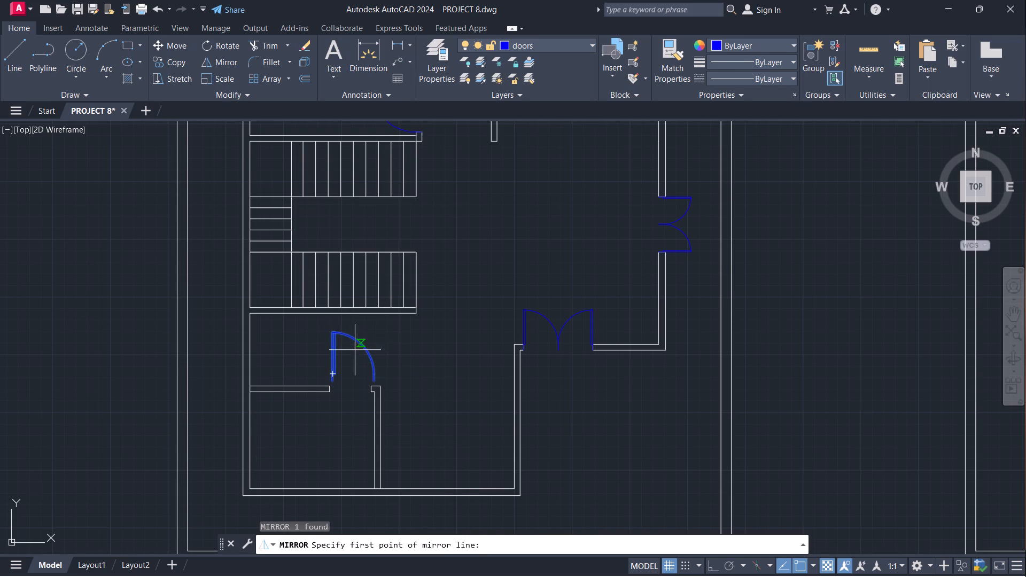
pyautogui.click(344, 410)
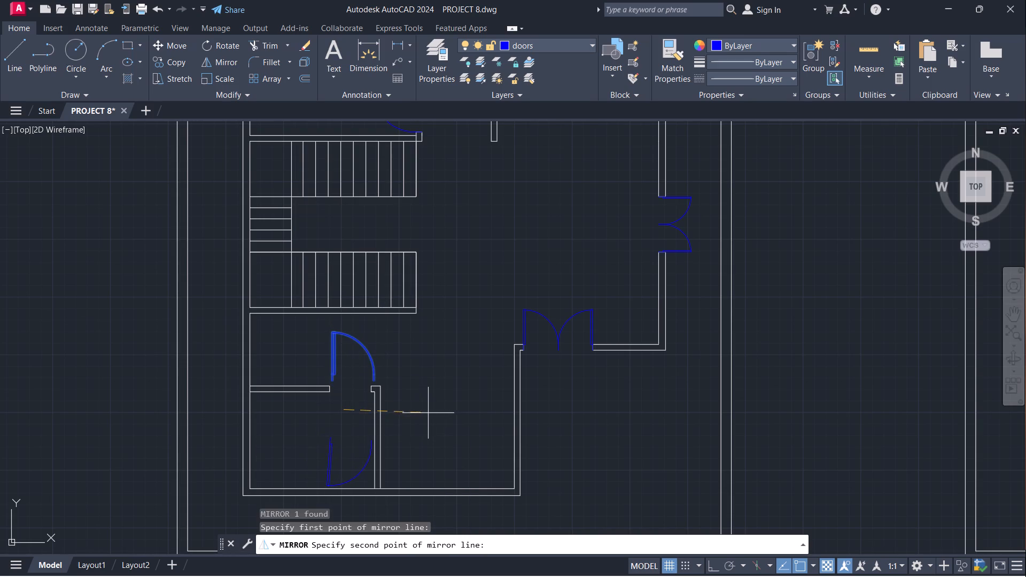
pyautogui.press('F8')
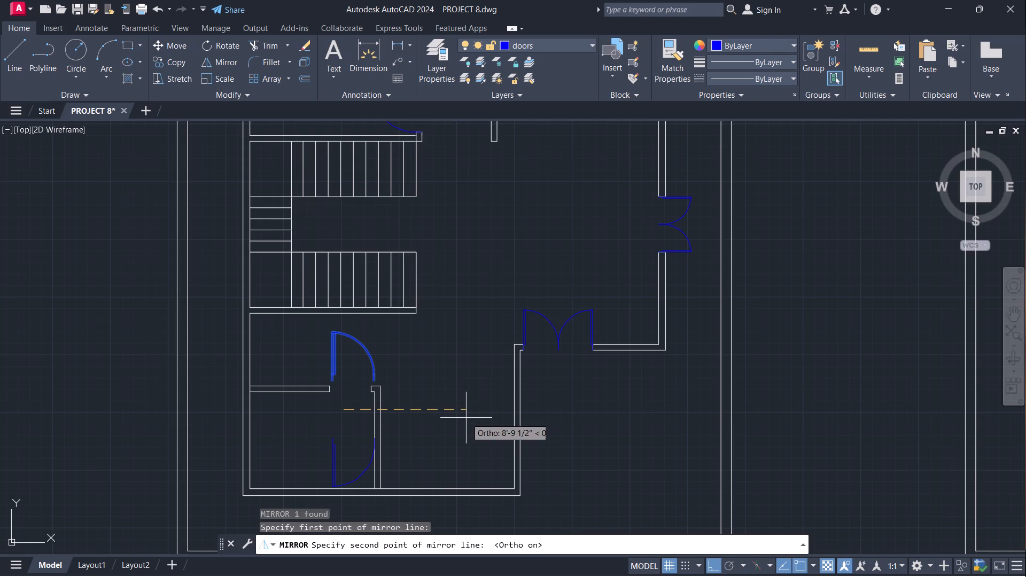
pyautogui.click(466, 418)
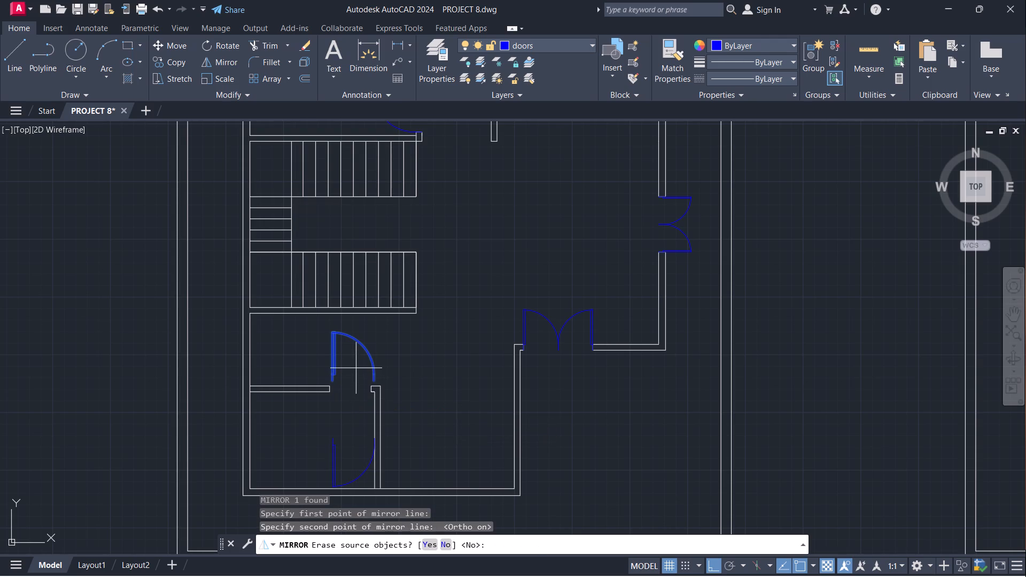
pyautogui.press('Return')
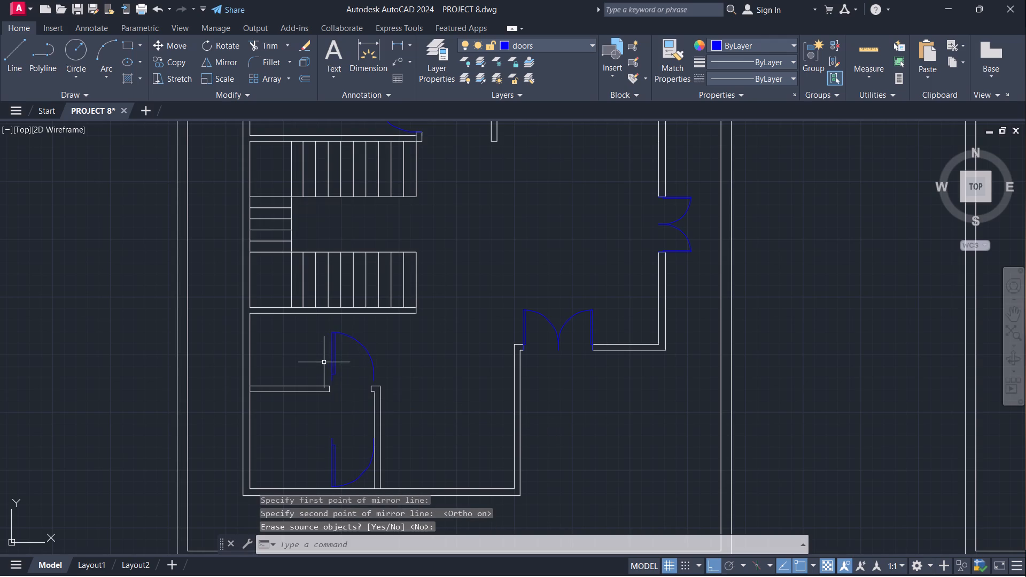
# Erase the original single door above the lower-left room's opening.
pyautogui.click(335, 358)
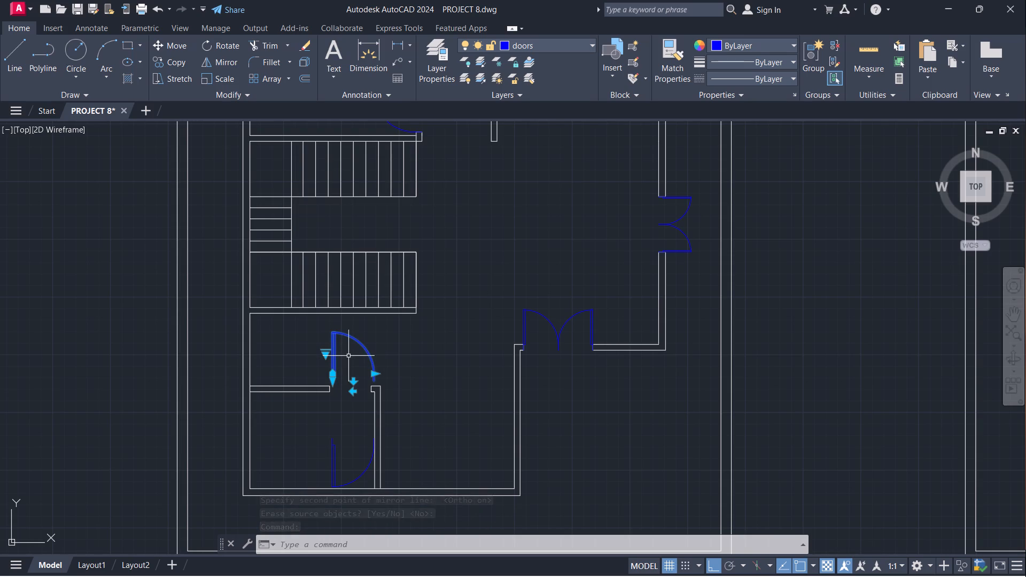
pyautogui.press('e')
pyautogui.press('Return')
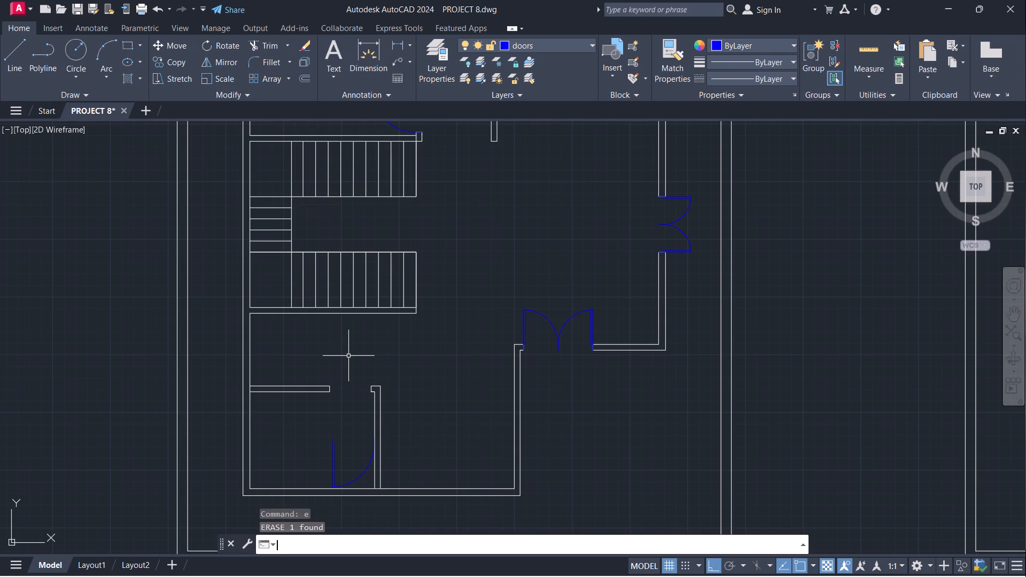
# Move the mirrored door into the lower-left room's opening, snapping its upper hinge end to the left jamb's top corner, Ortho off.
pyautogui.click(332, 441)
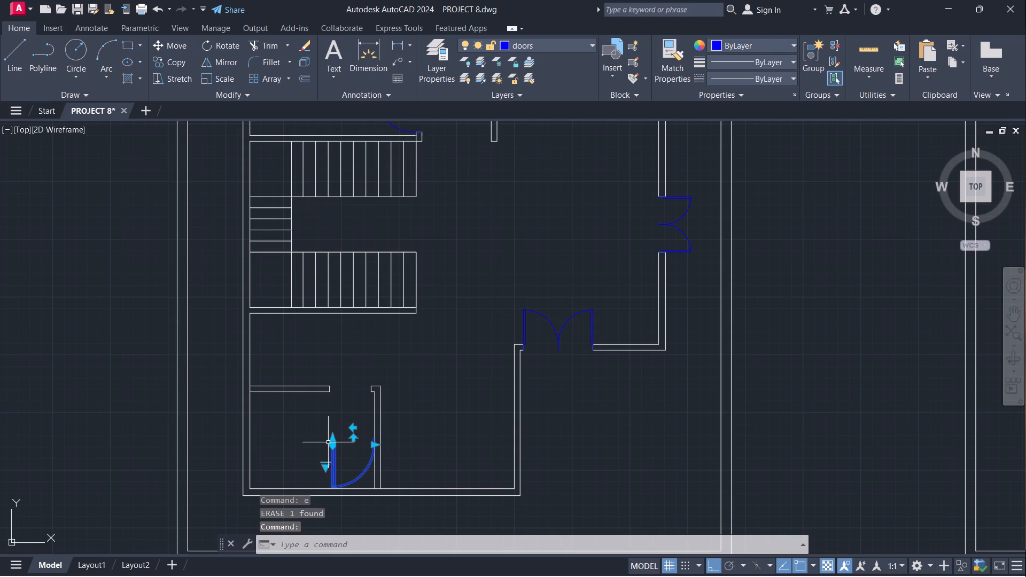
pyautogui.press('m')
pyautogui.press('Return')
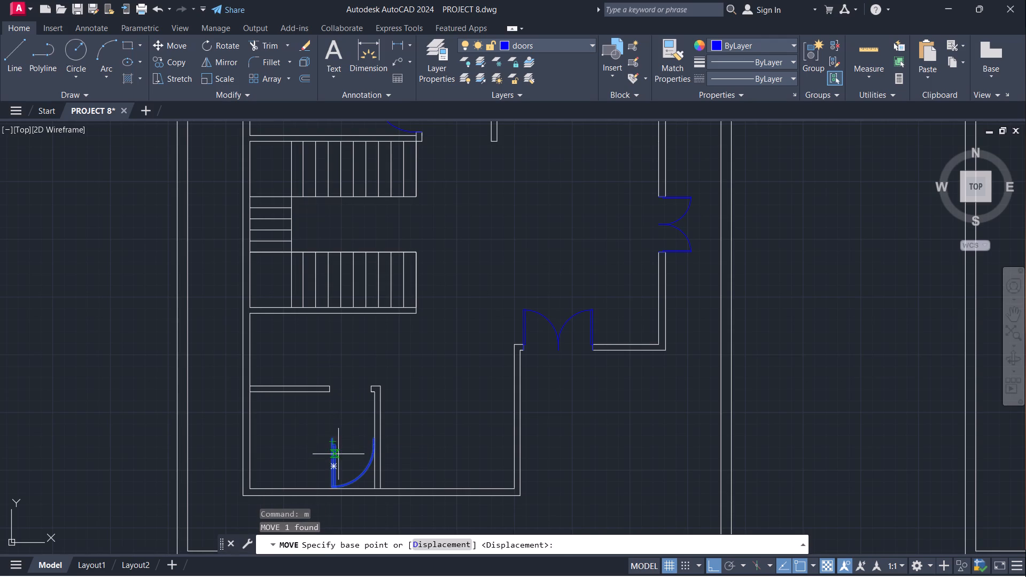
pyautogui.scroll(2, 347, 453)
pyautogui.click(304, 417)
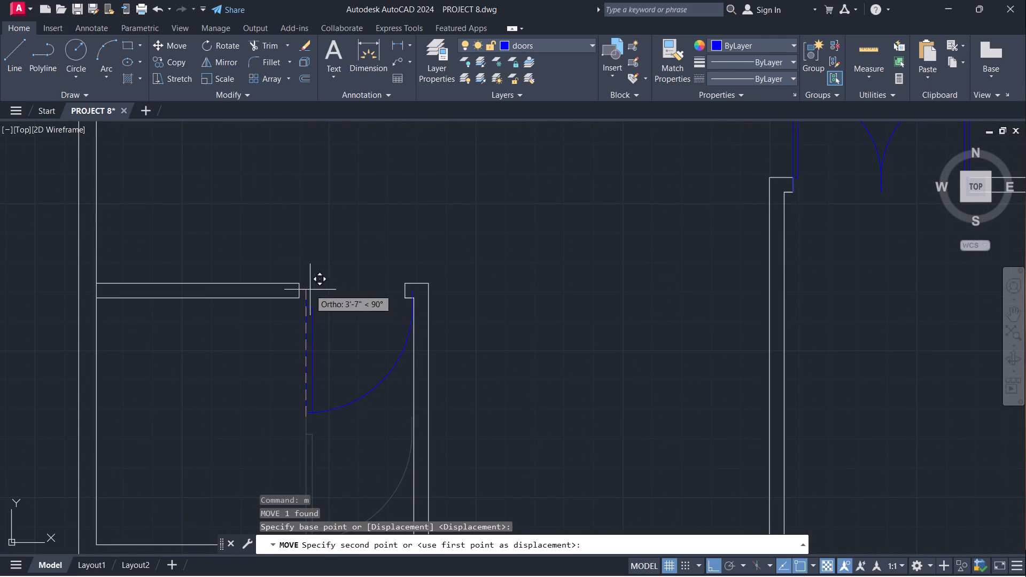
pyautogui.press('F8')
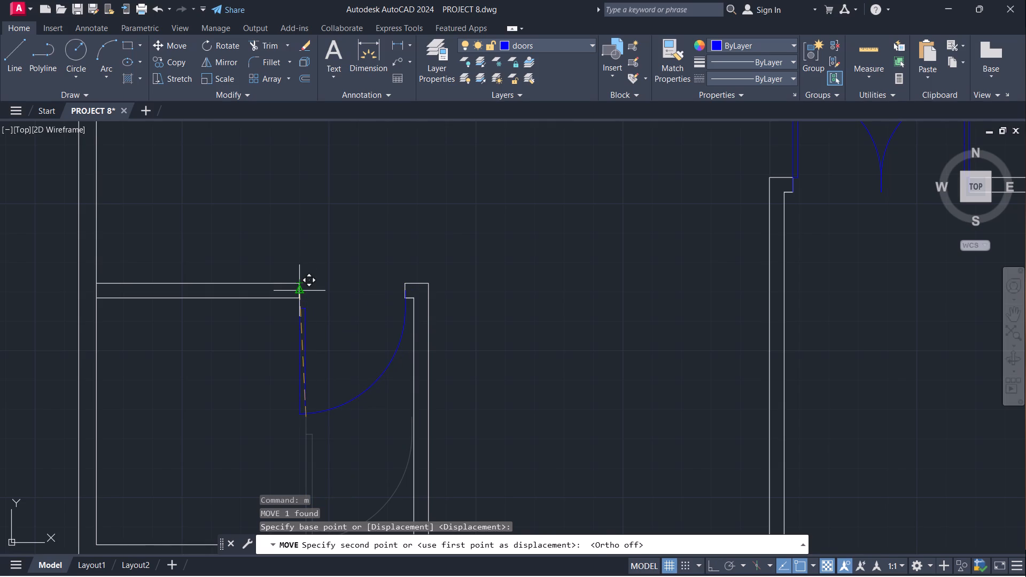
pyautogui.scroll(2, 290, 277)
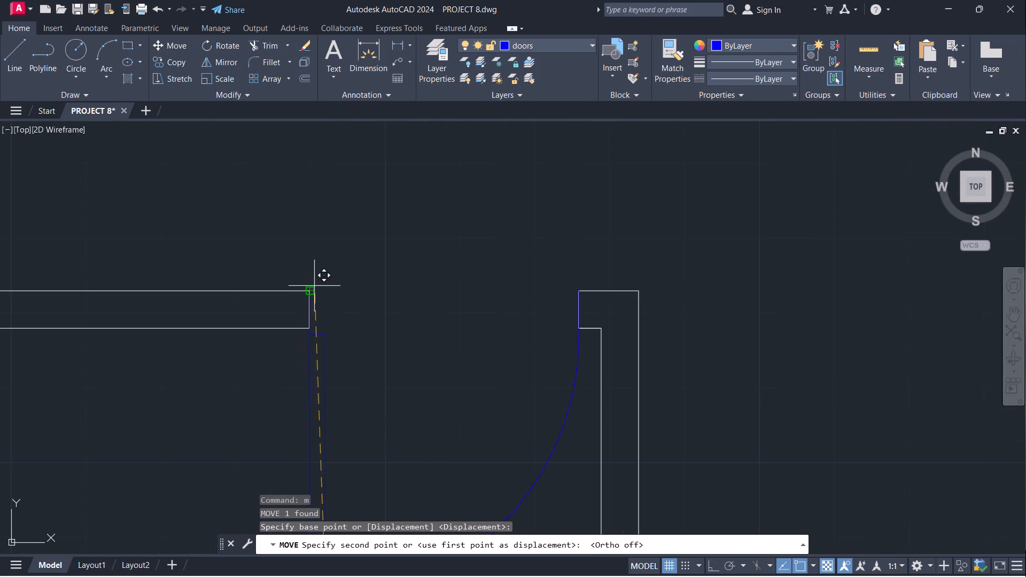
pyautogui.click(309, 289)
# Mirror the middle plan's upper-left room door across a vertical line to its right, with Ortho on, keeping the source door.
pyautogui.scroll(-2, 385, 230)
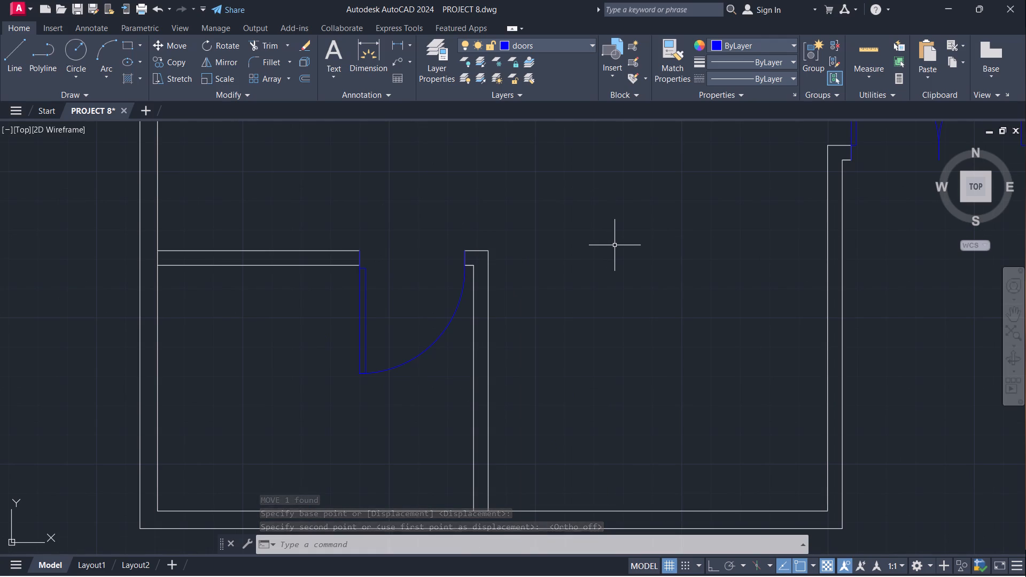
pyautogui.scroll(-2, 623, 247)
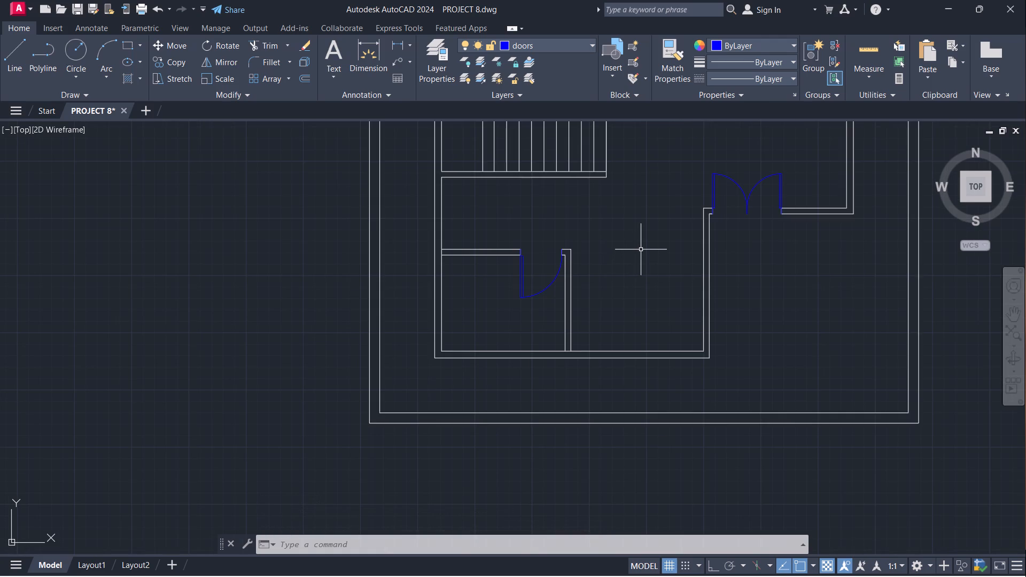
pyautogui.scroll(-2, 642, 254)
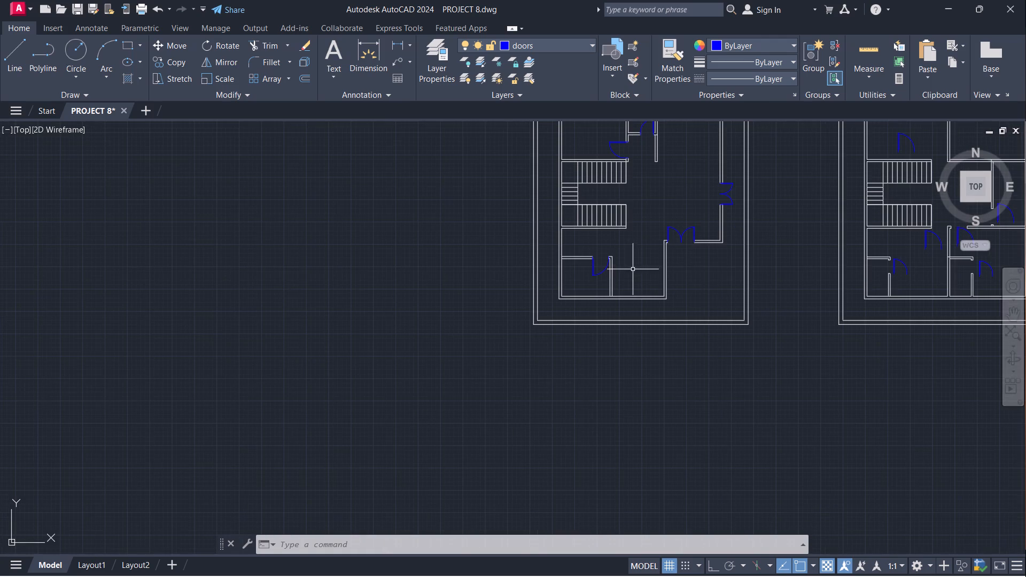
pyautogui.moveTo(634, 267); pyautogui.dragTo(486, 365, button='middle')
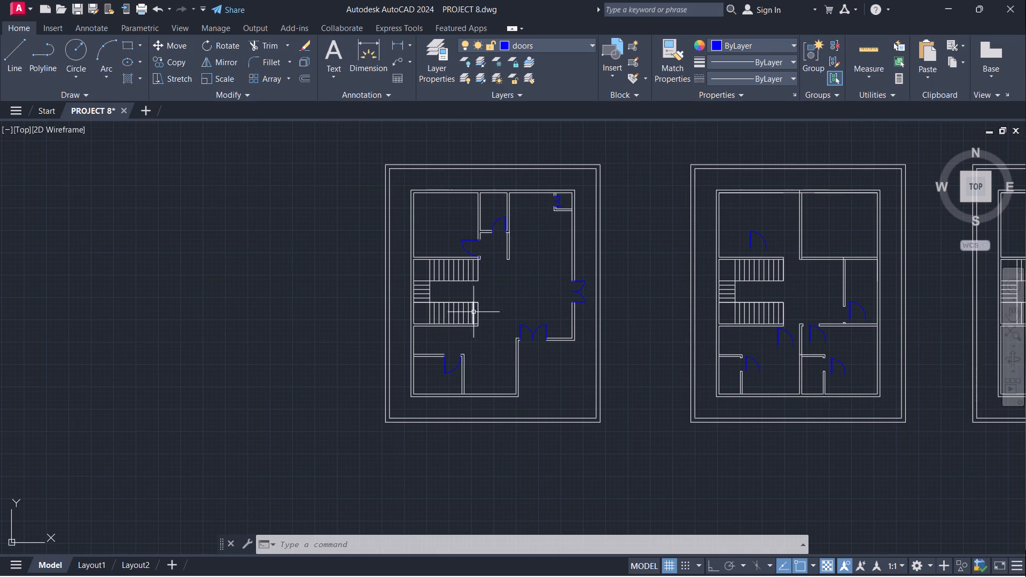
pyautogui.moveTo(543, 364); pyautogui.dragTo(502, 379, button='middle')
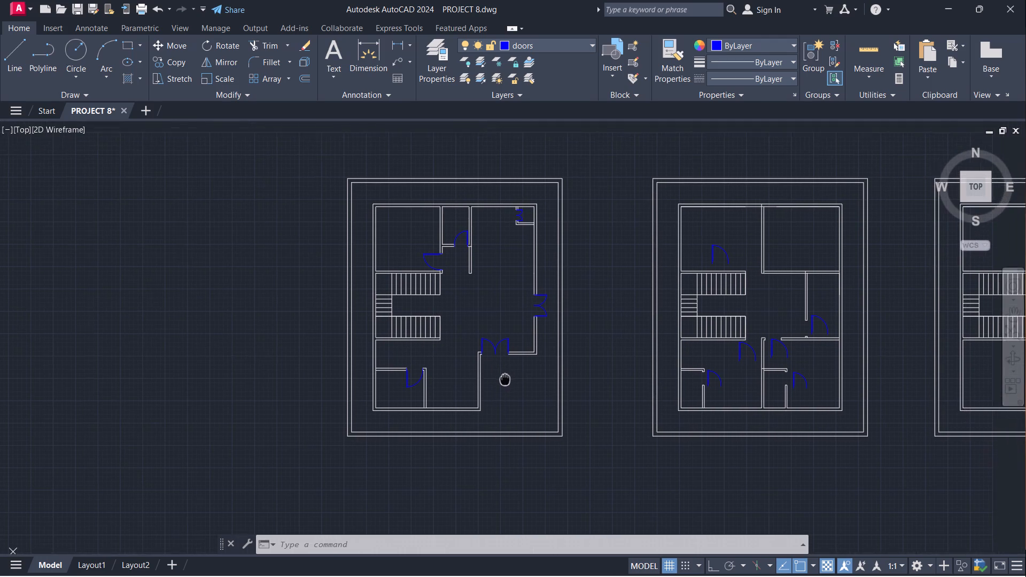
pyautogui.moveTo(502, 379); pyautogui.dragTo(498, 379, button='middle')
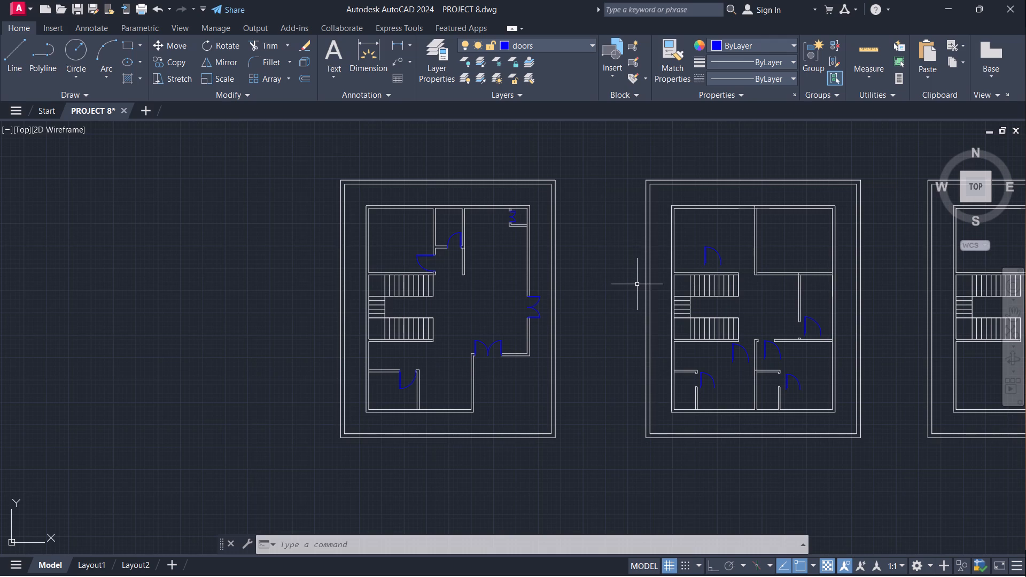
pyautogui.scroll(2, 735, 249)
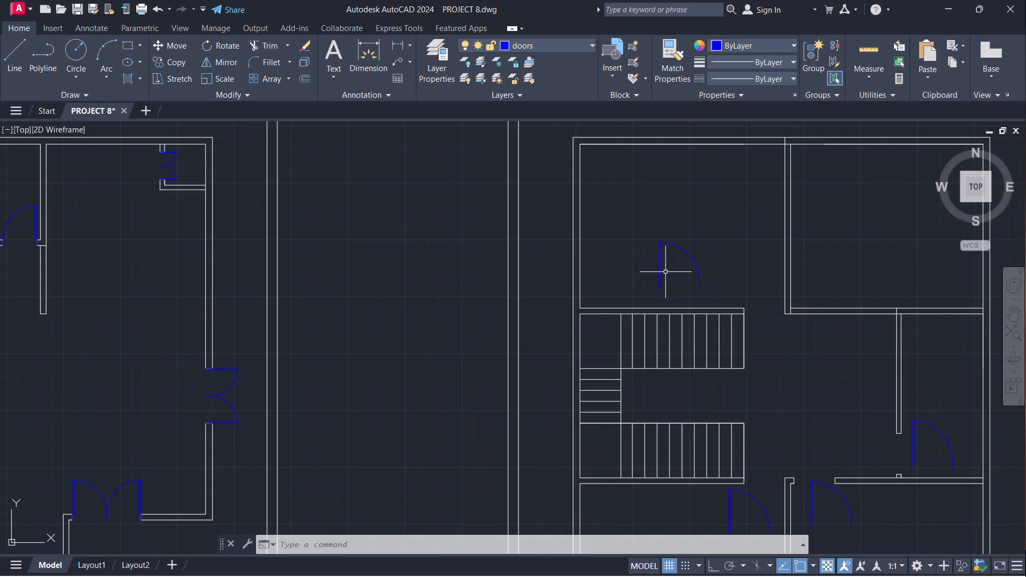
pyautogui.click(662, 275)
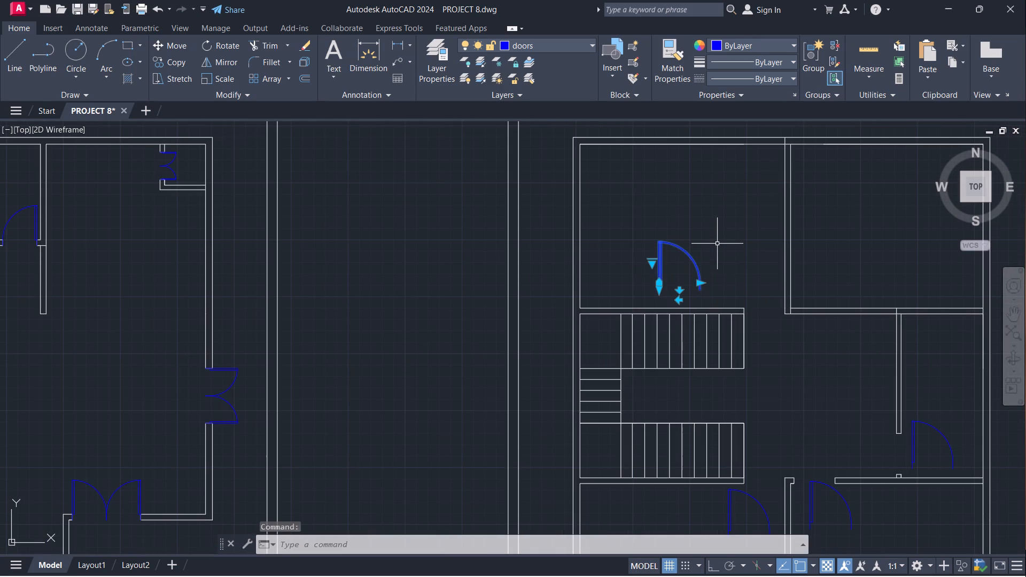
pyautogui.write('mi')
pyautogui.press('Return')
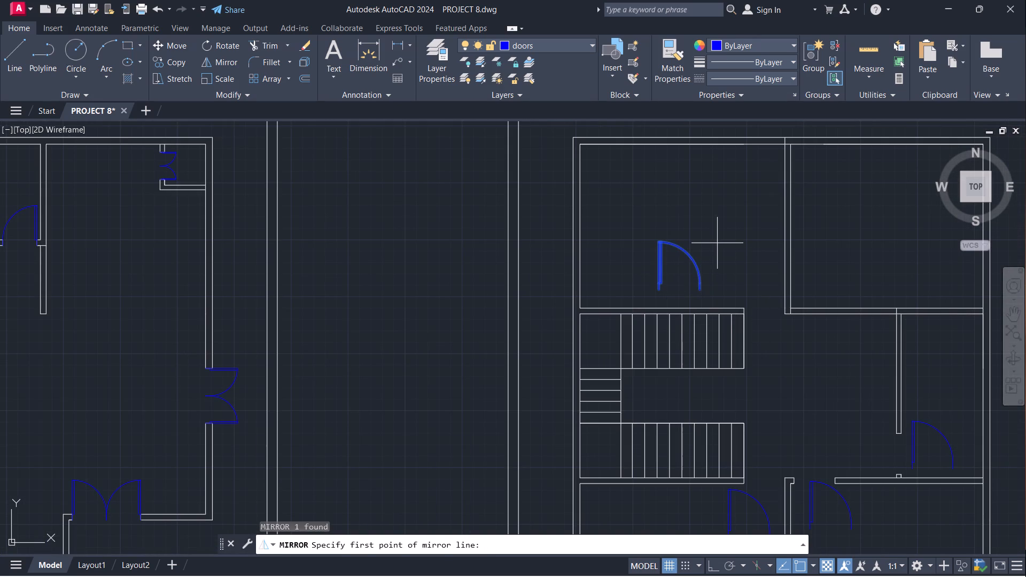
pyautogui.click(723, 292)
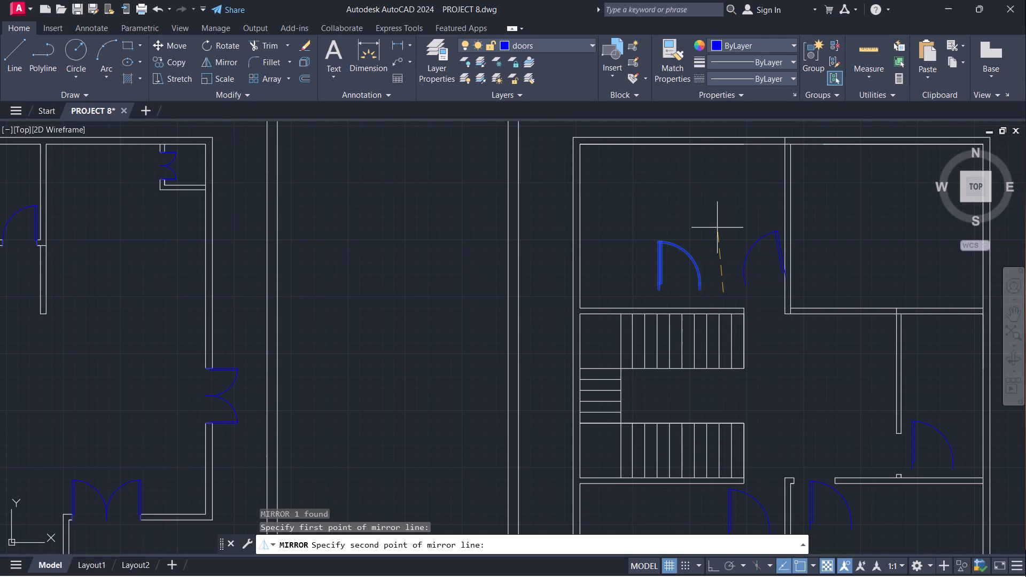
pyautogui.press('F8')
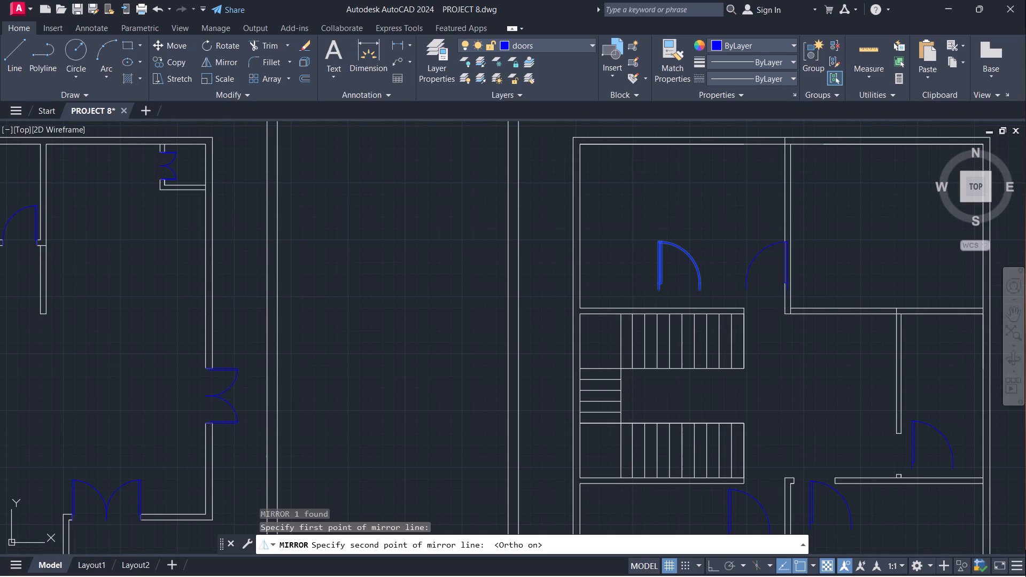
pyautogui.click(718, 212)
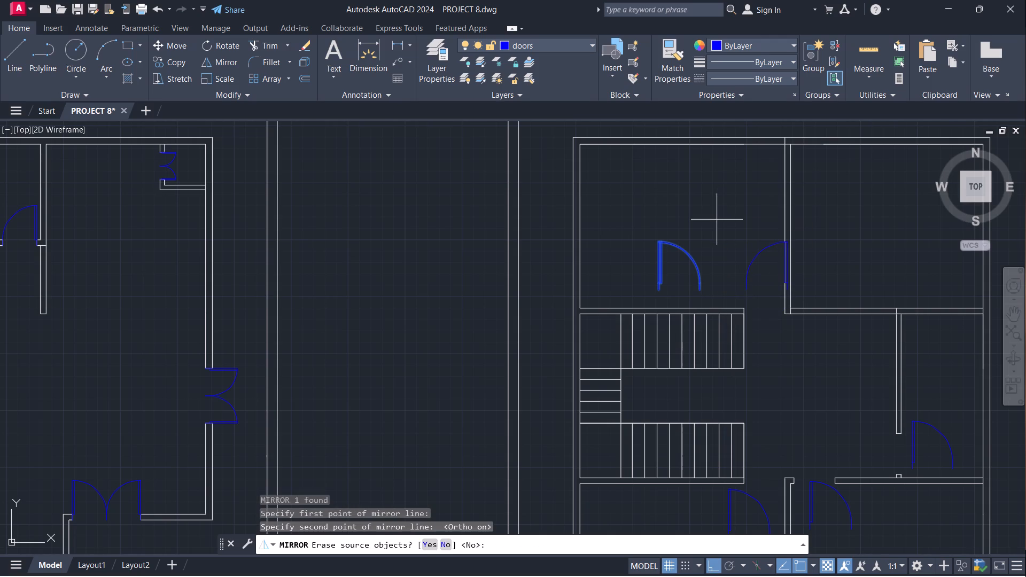
pyautogui.press('Return')
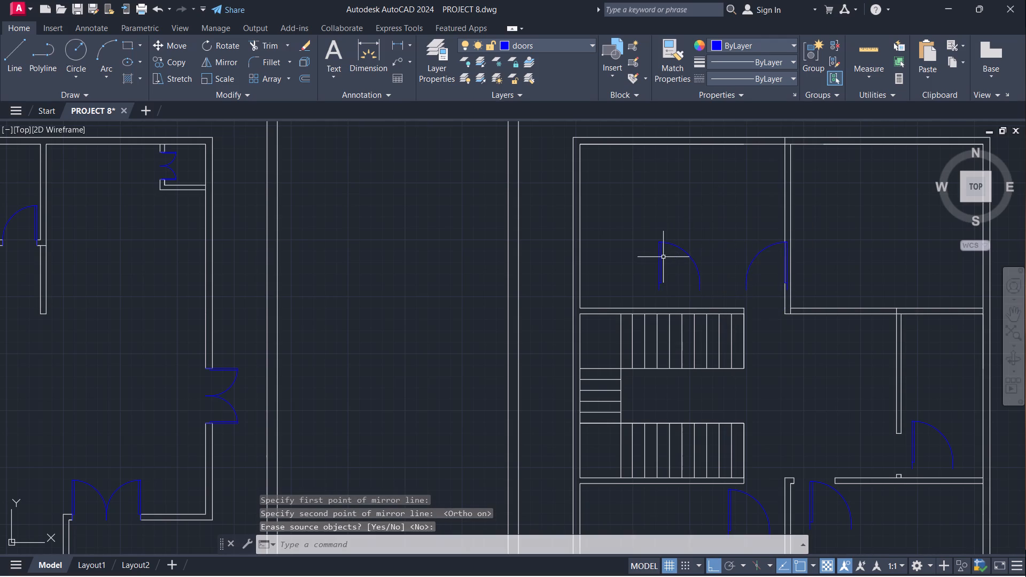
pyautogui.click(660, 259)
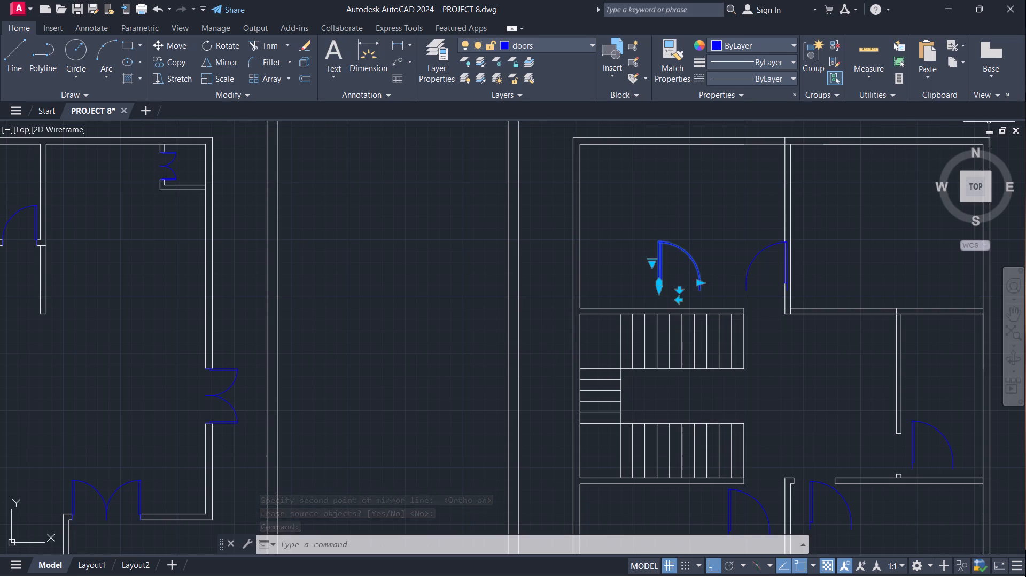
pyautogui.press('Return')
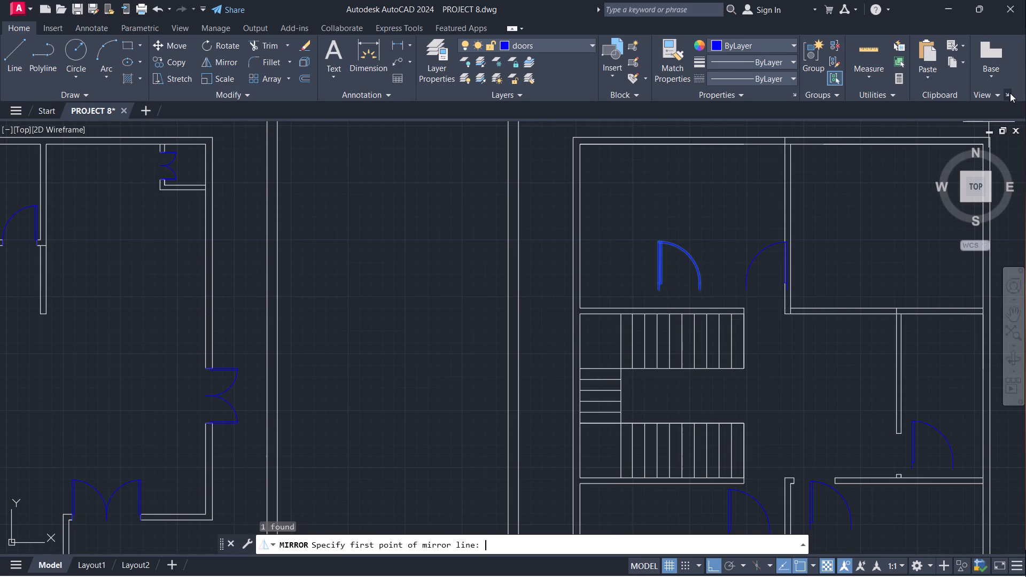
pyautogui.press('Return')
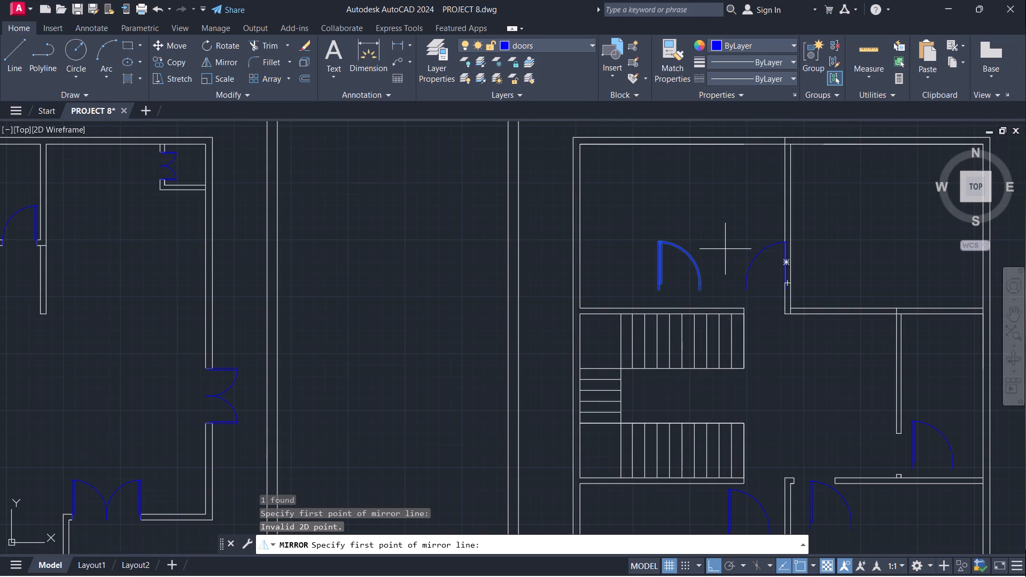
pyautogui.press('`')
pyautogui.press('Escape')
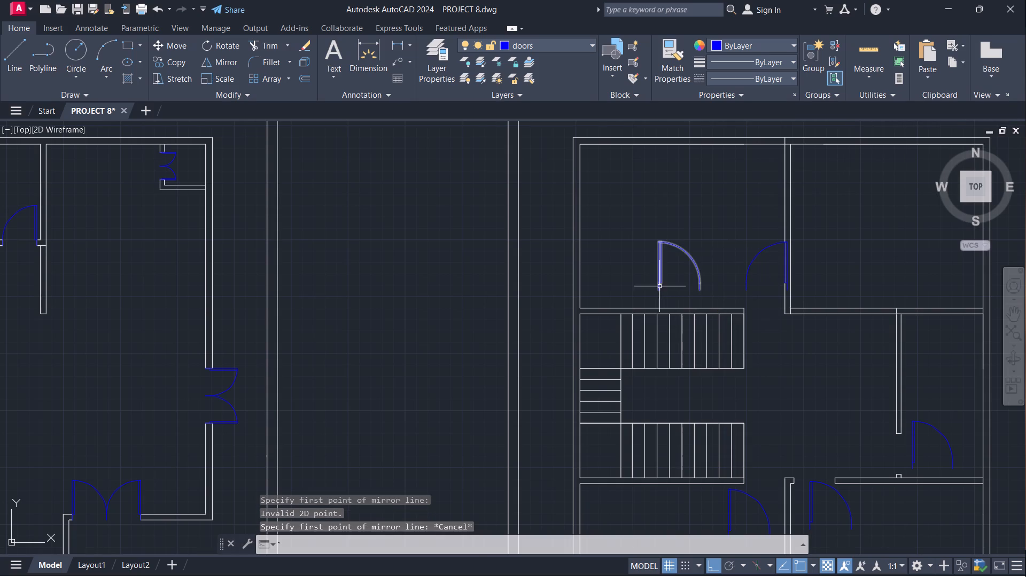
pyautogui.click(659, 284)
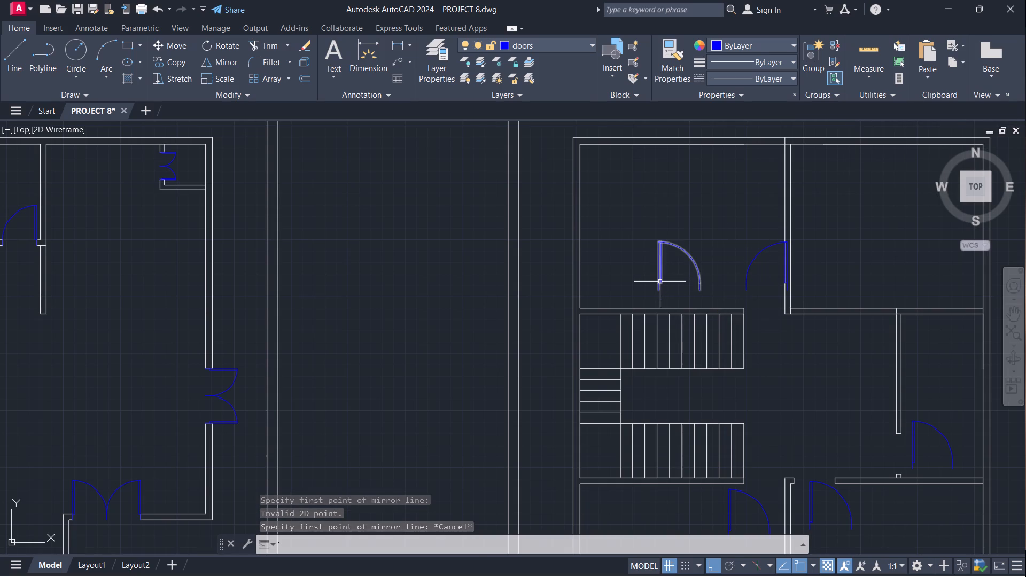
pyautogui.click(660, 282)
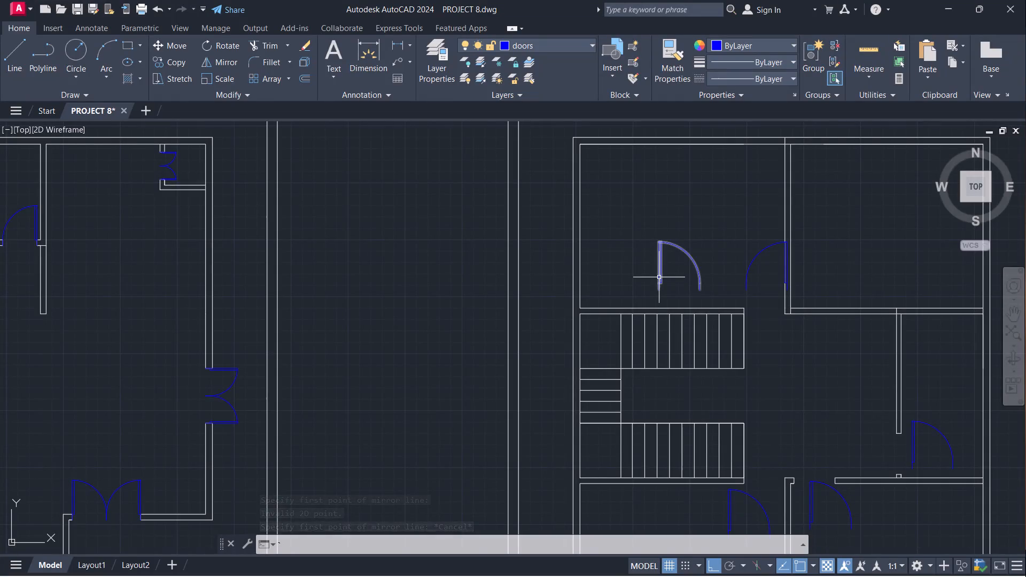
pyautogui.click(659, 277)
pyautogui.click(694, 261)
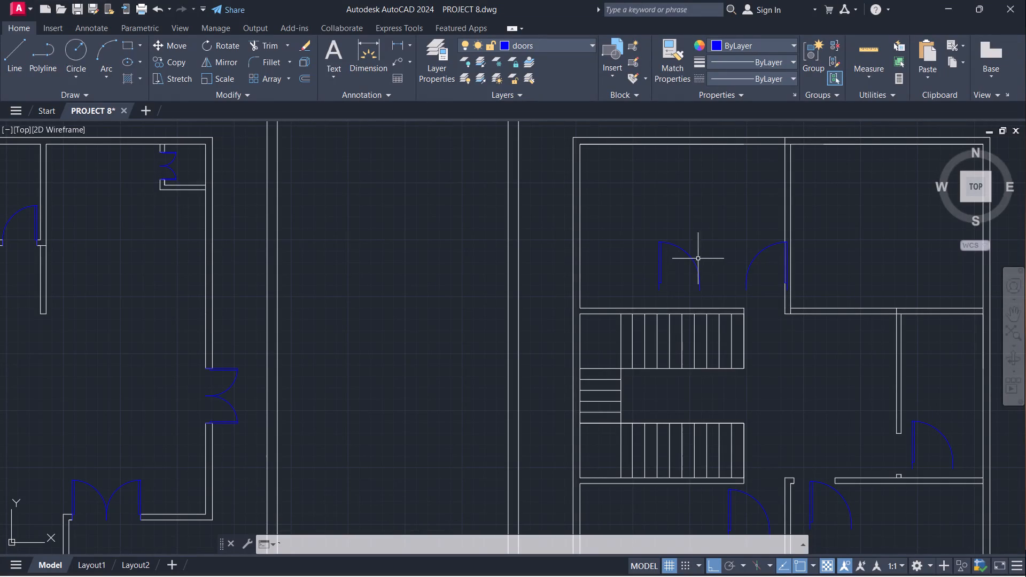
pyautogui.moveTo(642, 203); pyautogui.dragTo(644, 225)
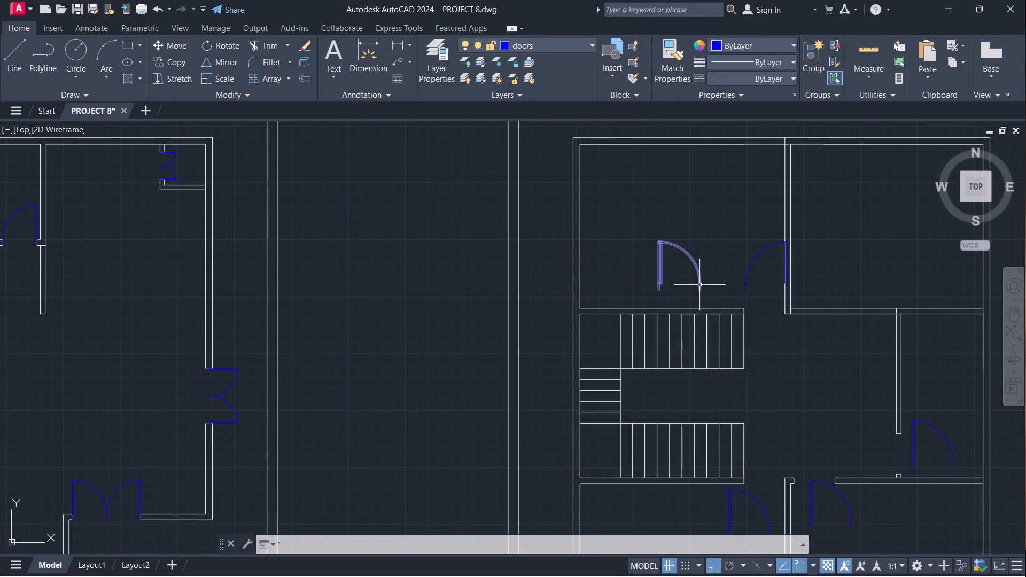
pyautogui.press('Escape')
# Erase the original single door in the middle plan's upper-left room, leaving the mirrored one.
pyautogui.click(646, 223)
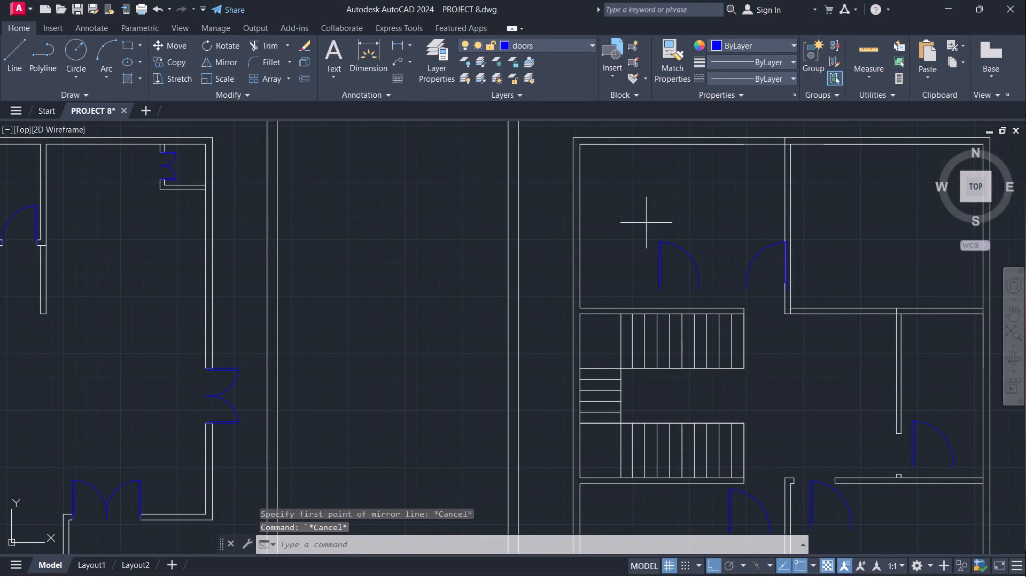
pyautogui.click(705, 291)
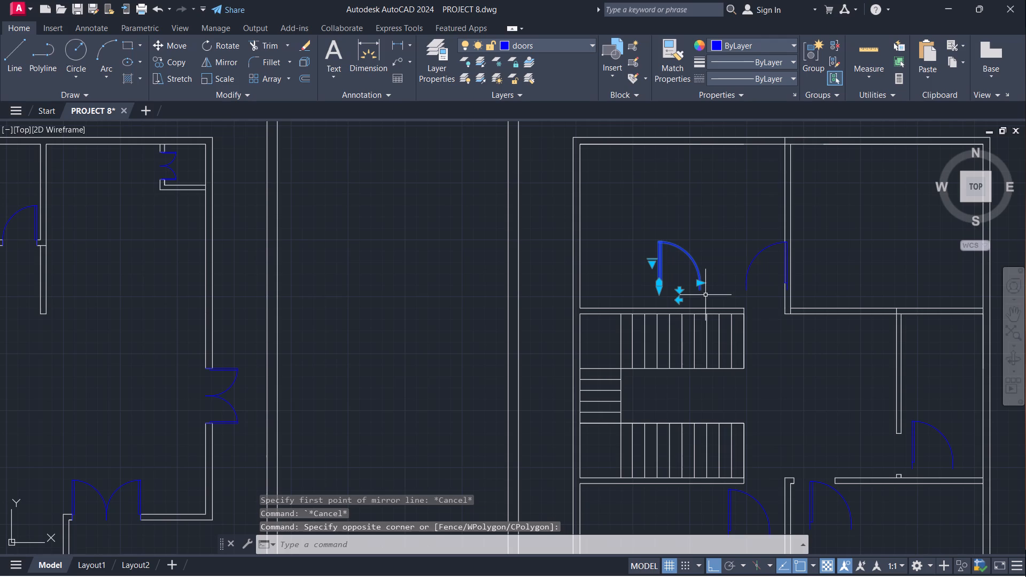
pyautogui.press('e')
pyautogui.press('Return')
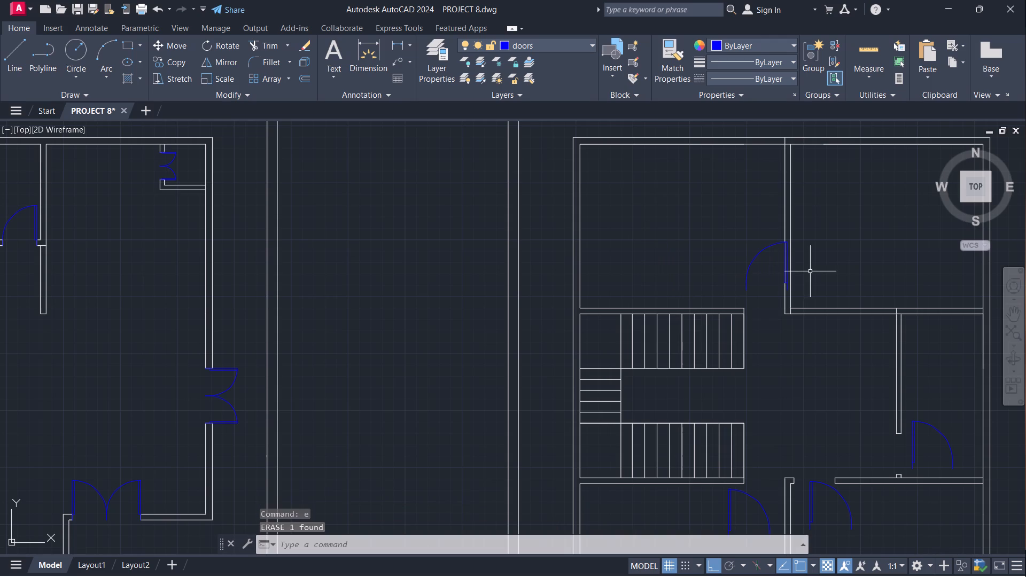
# Move the mirrored door into the opening beside the upper stair flight, snapping its lower hinge end to the right jamb's bottom-left corner, Ortho off.
pyautogui.click(788, 268)
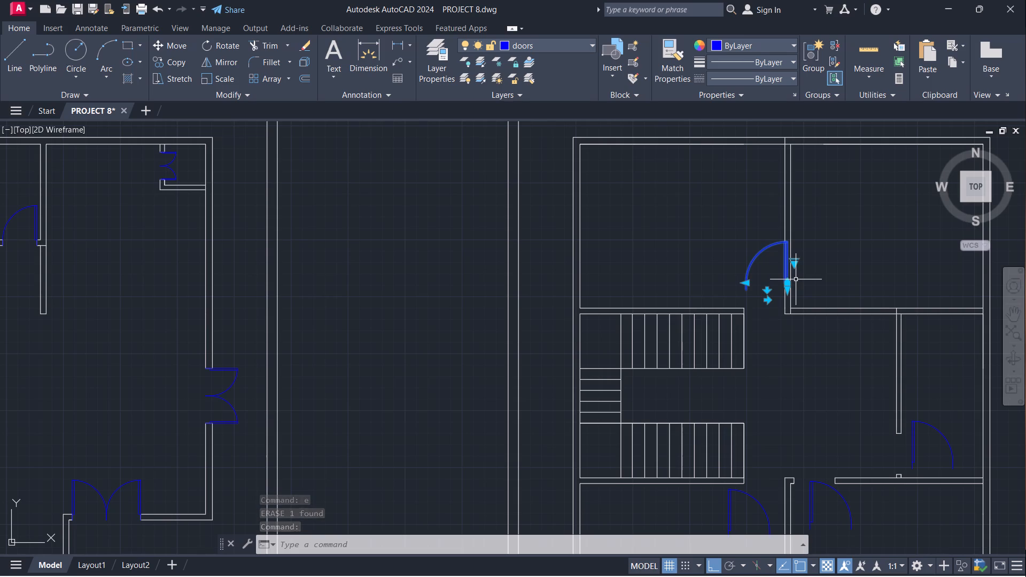
pyautogui.press('m')
pyautogui.press('Return')
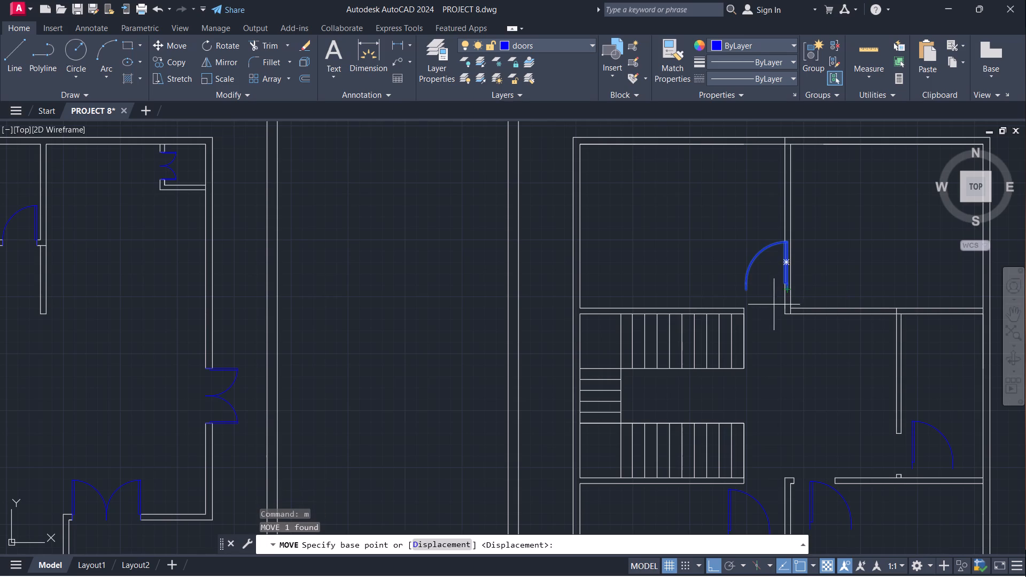
pyautogui.scroll(3, 774, 302)
pyautogui.click(827, 255)
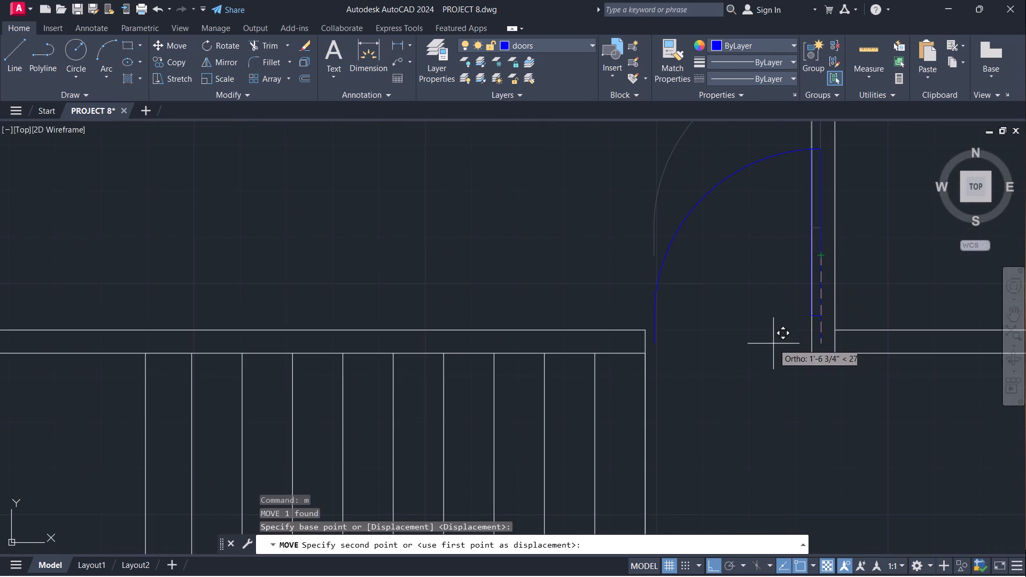
pyautogui.press('F8')
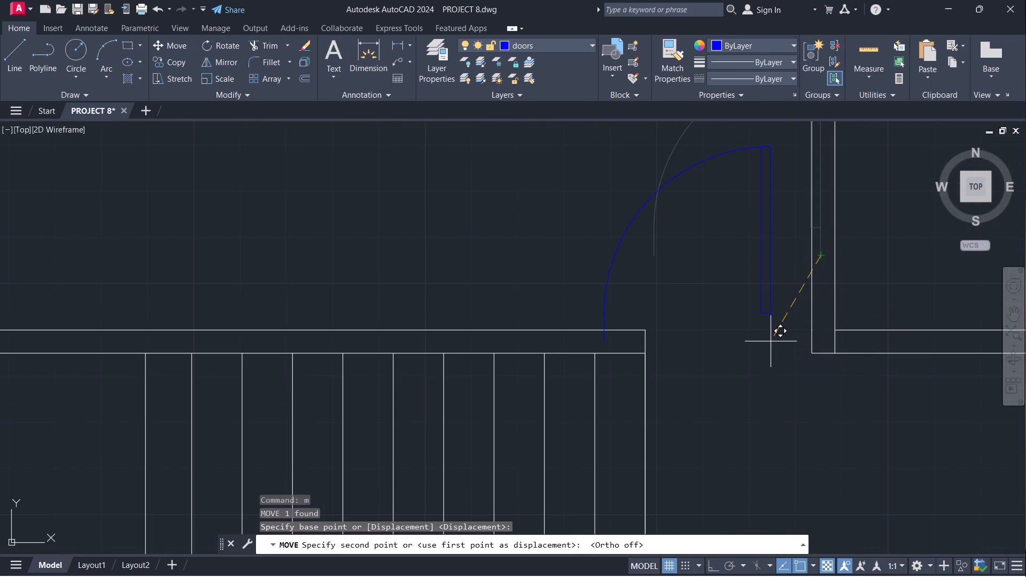
pyautogui.scroll(2, 811, 359)
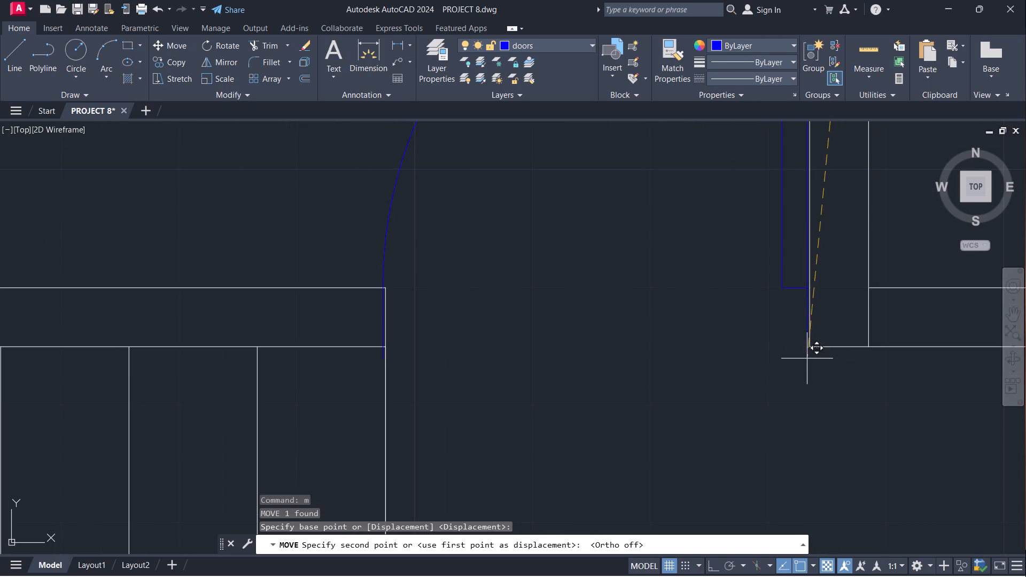
pyautogui.click(812, 348)
pyautogui.scroll(-4, 702, 346)
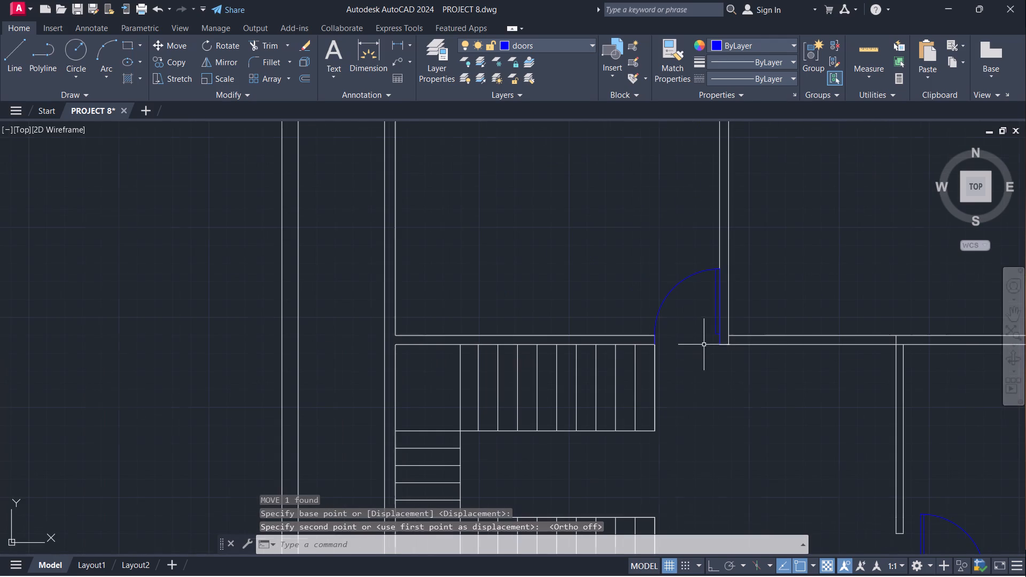
# Mirror the single door at the middle plan's lower-right room opening across a near-vertical line to its right, Ortho off, keeping the source.
pyautogui.scroll(-1, 687, 333)
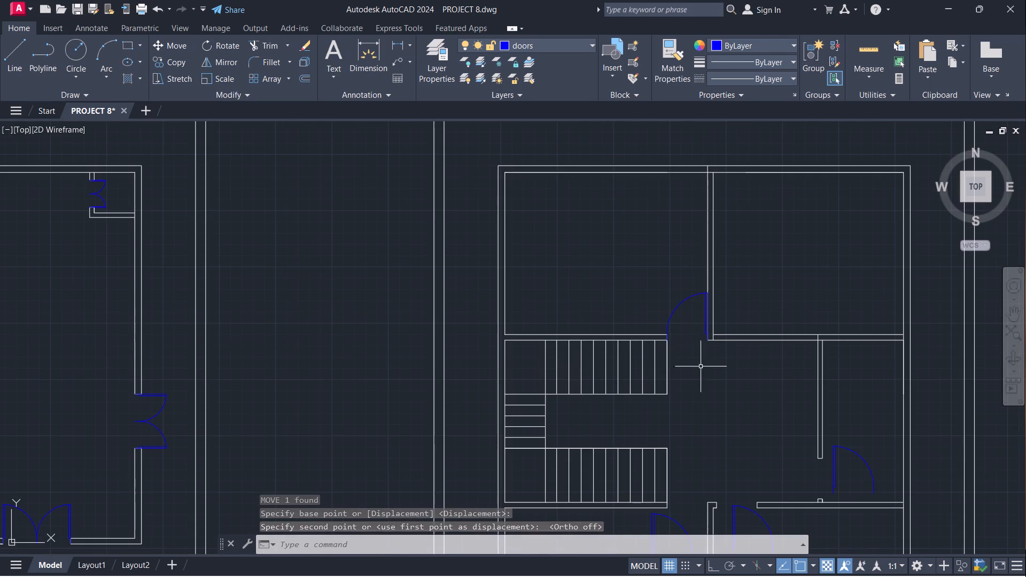
pyautogui.moveTo(703, 367); pyautogui.dragTo(613, 326, button='middle')
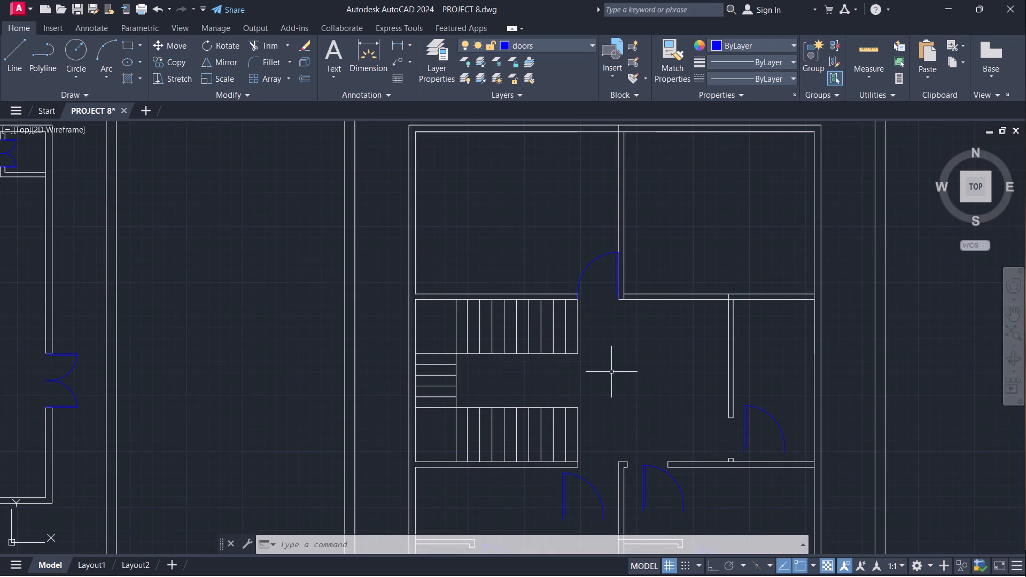
pyautogui.scroll(-1, 645, 341)
pyautogui.moveTo(656, 347); pyautogui.dragTo(507, 310, button='middle')
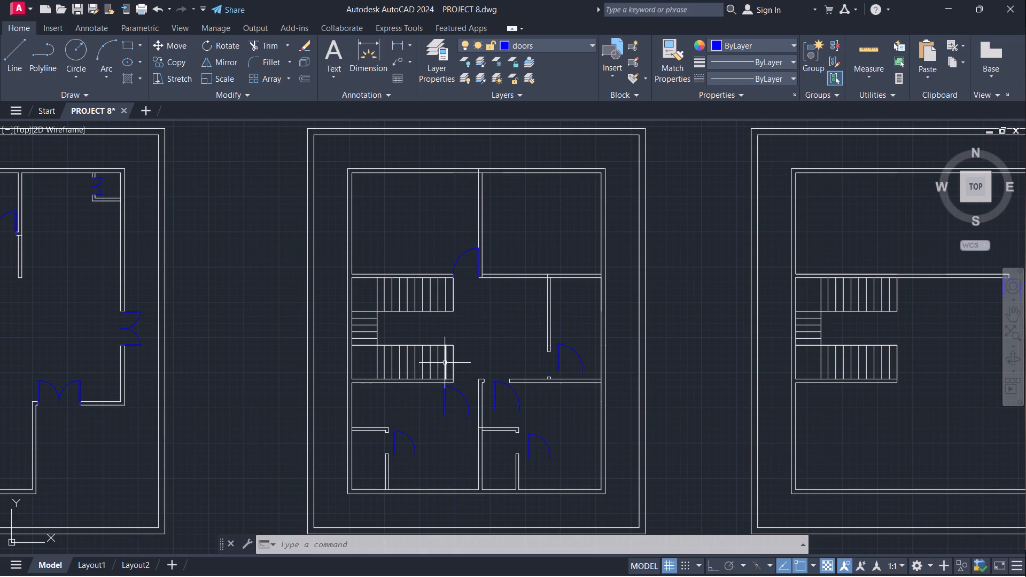
pyautogui.scroll(1, 448, 404)
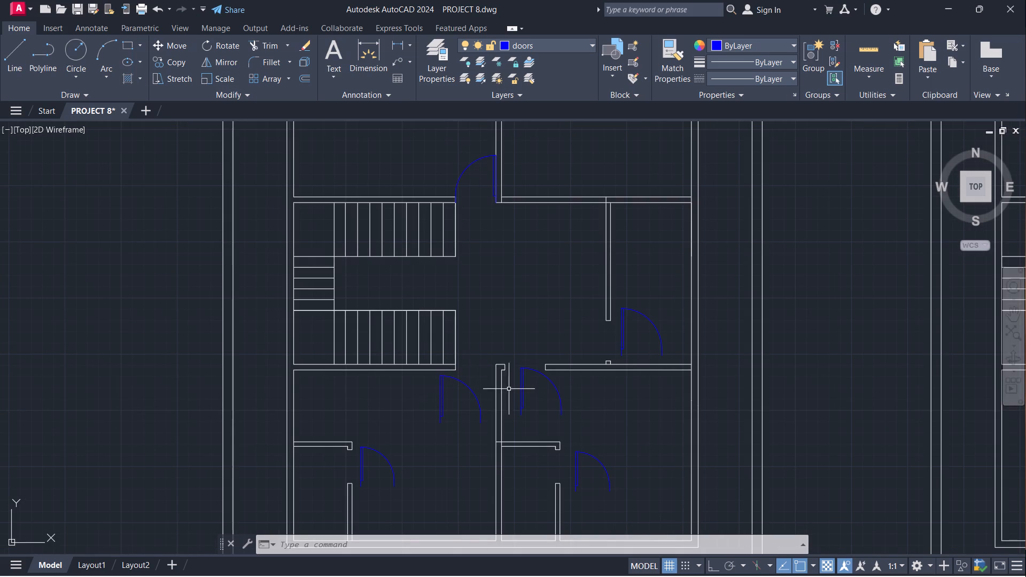
pyautogui.click(523, 390)
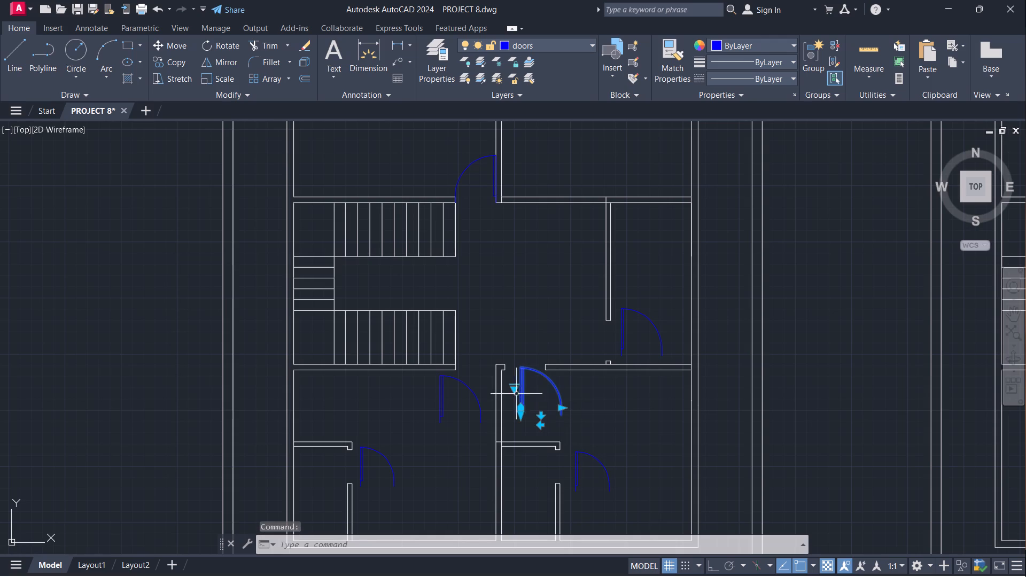
pyautogui.write('mi')
pyautogui.press('Return')
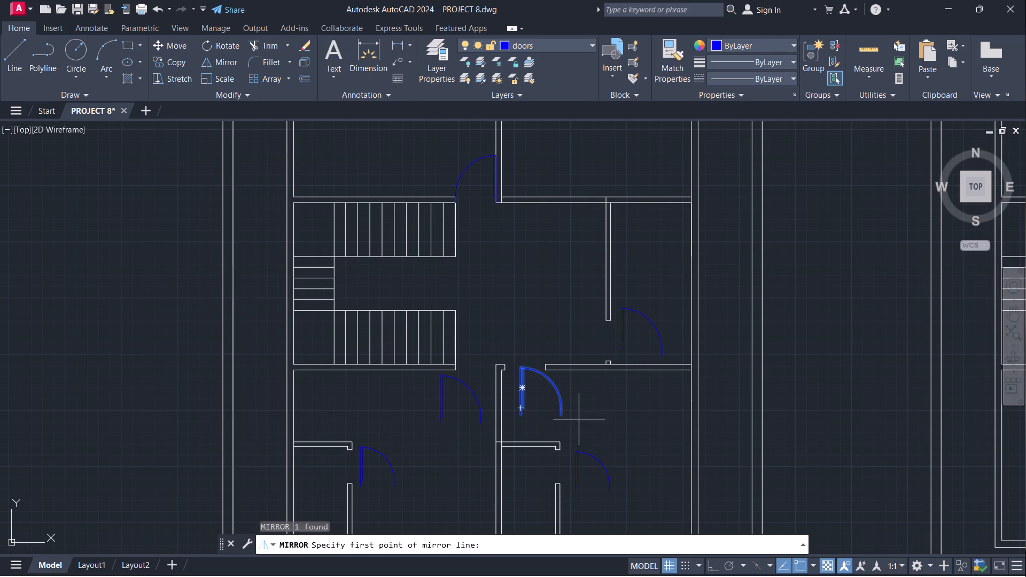
pyautogui.click(579, 419)
pyautogui.click(576, 335)
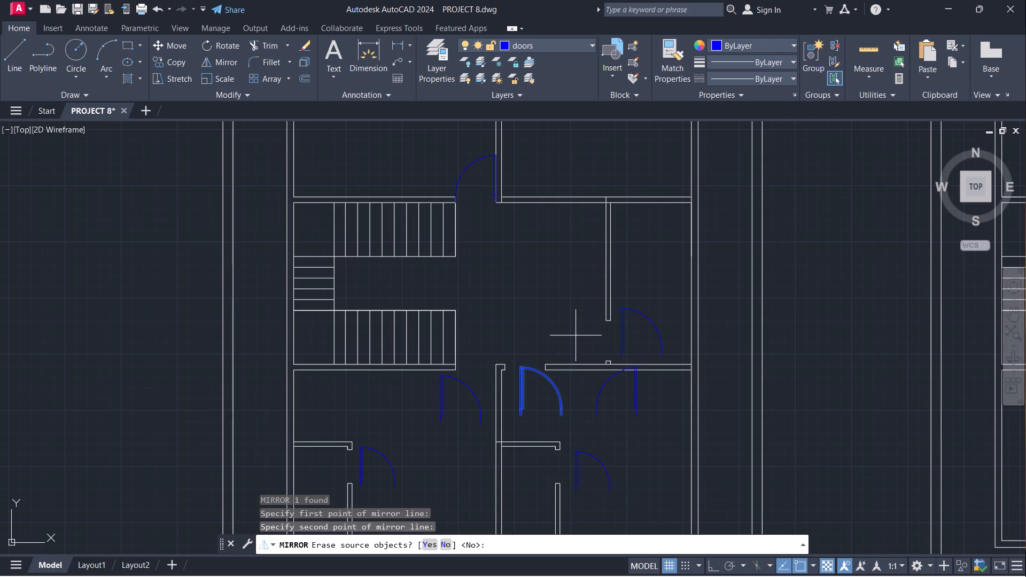
pyautogui.press('Return')
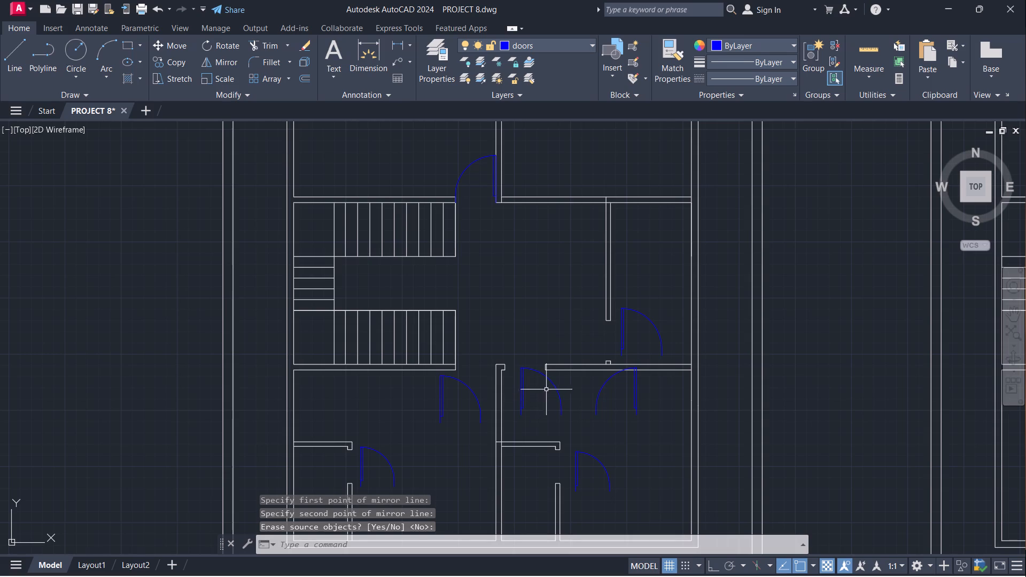
# Erase the two original single doors at the lower-left and lower-right room openings, leaving the mirrored copy.
pyautogui.click(557, 387)
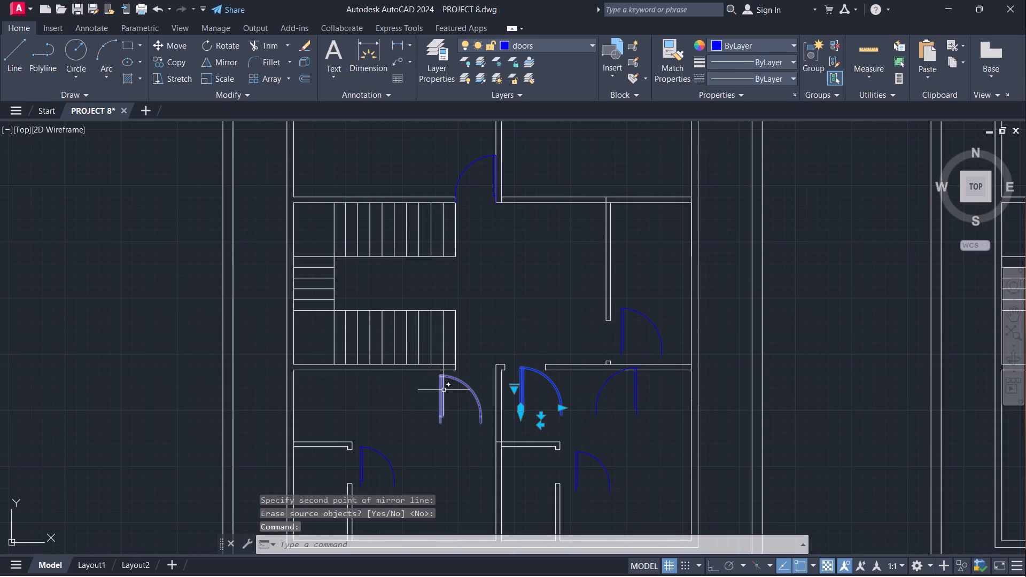
pyautogui.click(440, 391)
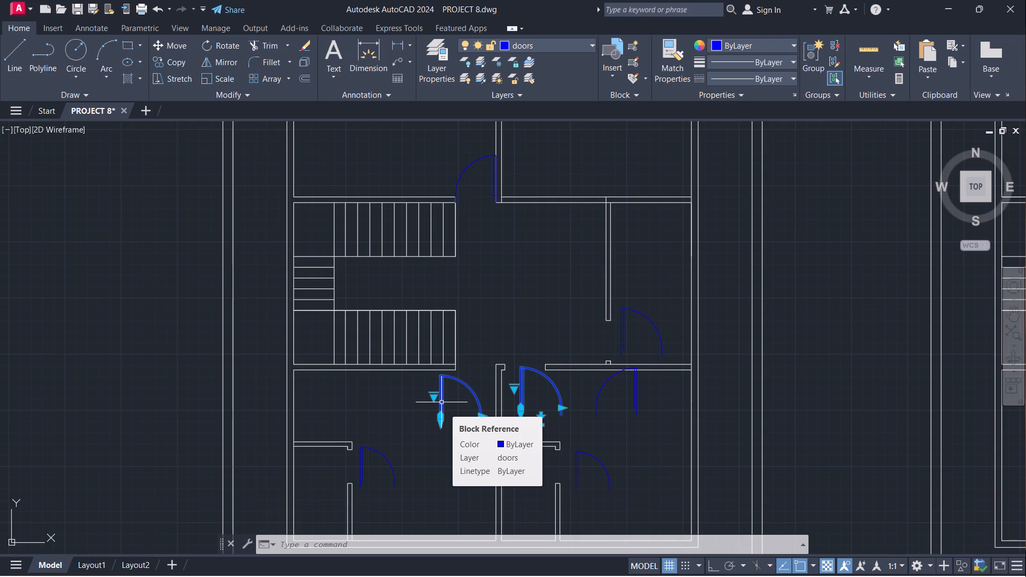
pyautogui.press('e')
pyautogui.press('Return')
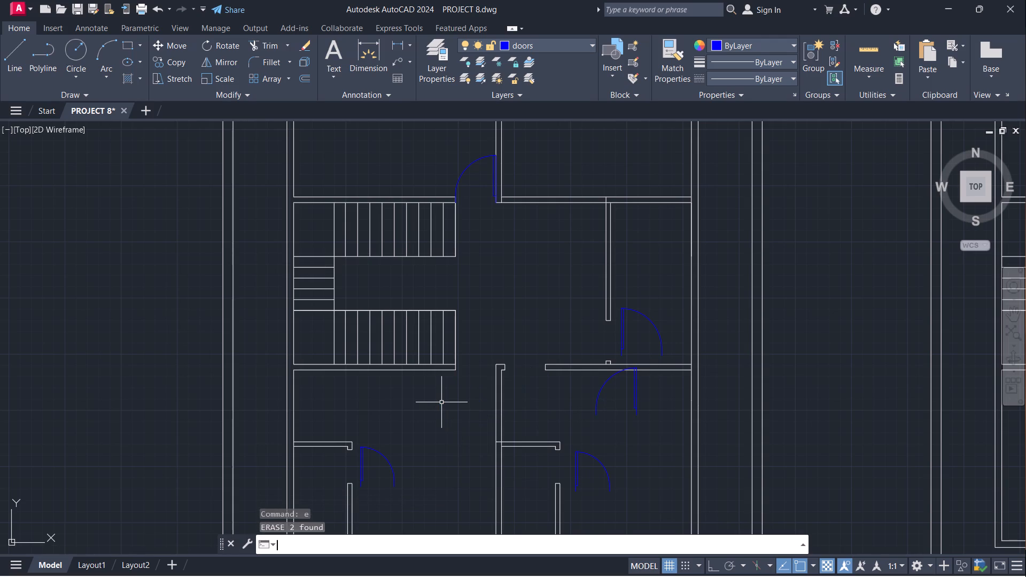
# Mirror the remaining lower-right room door across a horizontal line below it, with Ortho on, keeping the source door.
pyautogui.click(636, 407)
pyautogui.write('mi')
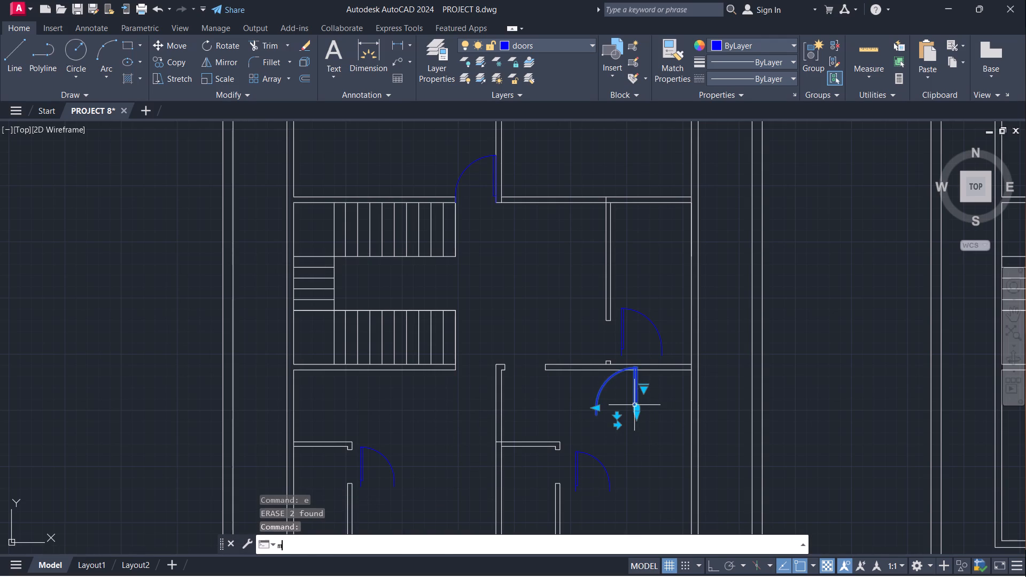
pyautogui.press('Return')
pyautogui.click(651, 441)
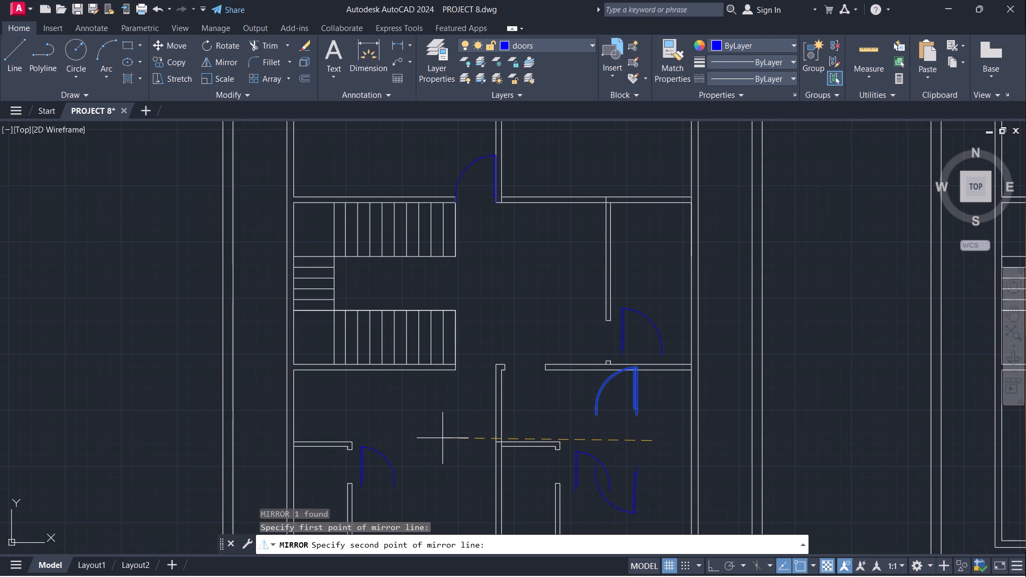
pyautogui.press('F8')
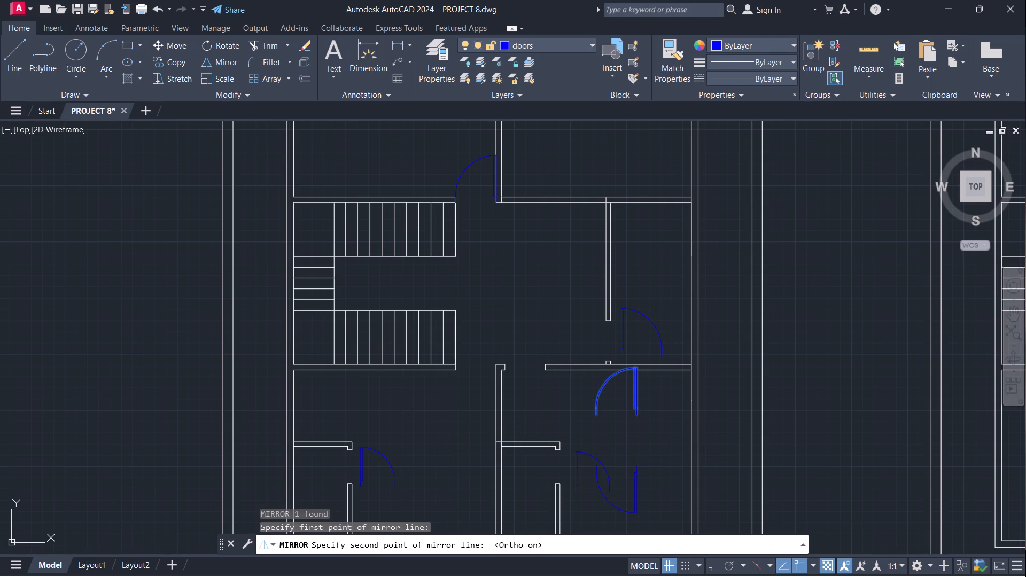
pyautogui.click(442, 438)
pyautogui.press('Return')
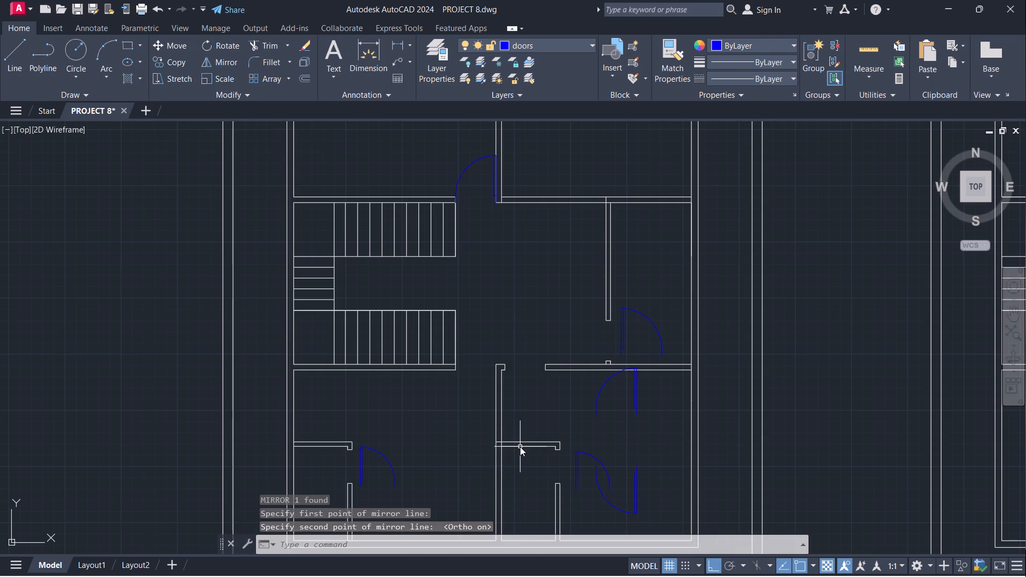
# Erase the upper source door in the lower-right room, leaving the downward-swinging mirrored one.
pyautogui.click(638, 407)
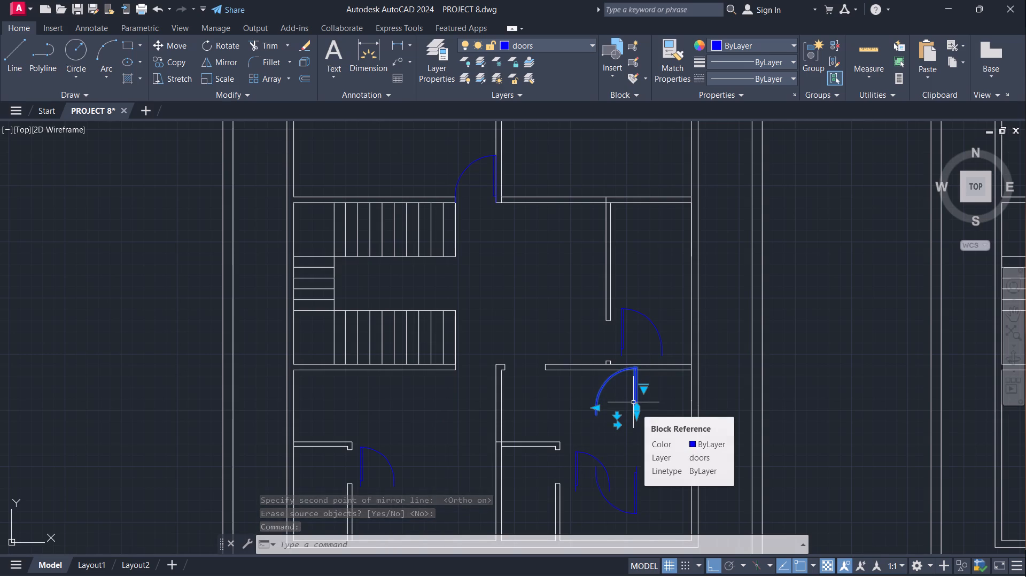
pyautogui.press('e')
pyautogui.press('Return')
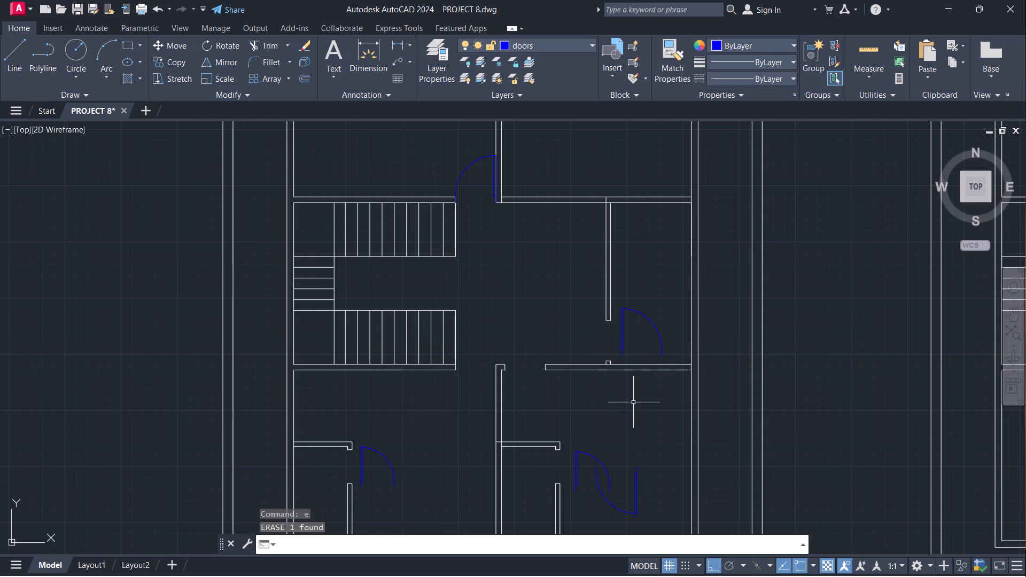
# Copy the downward-swinging door into the lower-right and lower-left room openings, snapping its upper hinge end to each right jamb's top-left corner, Ortho off.
pyautogui.click(636, 484)
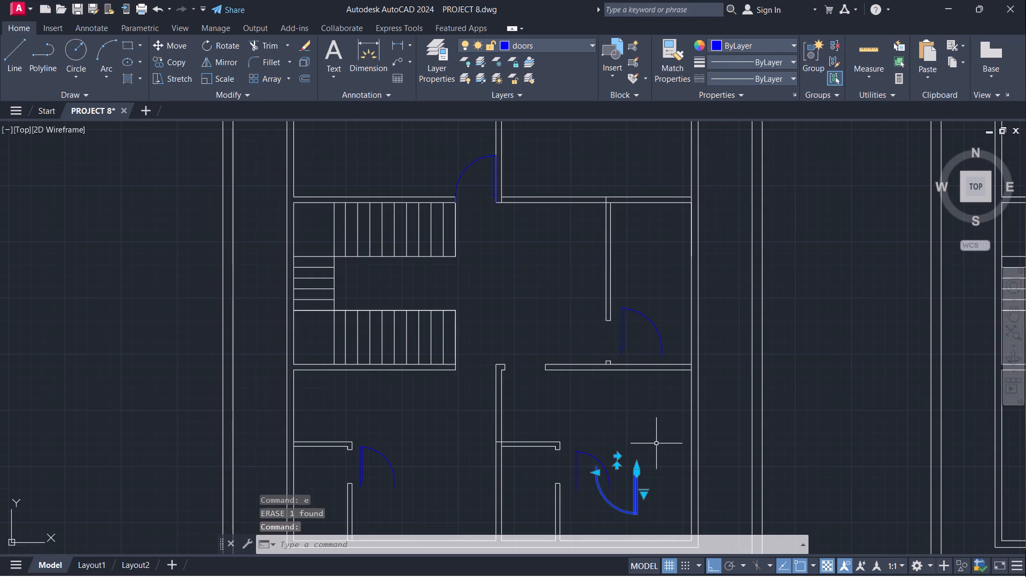
pyautogui.write('co')
pyautogui.press('Return')
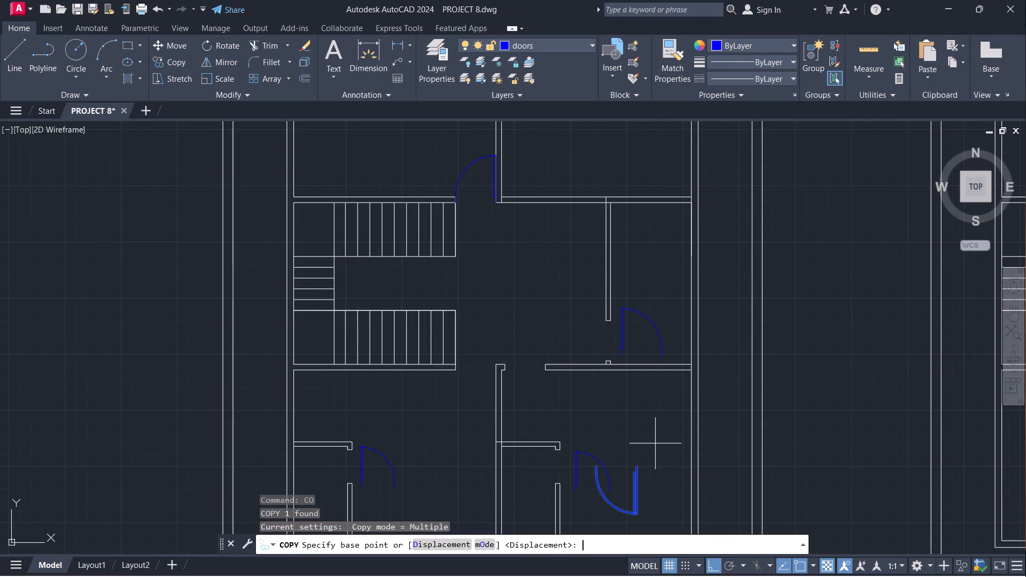
pyautogui.scroll(2, 634, 467)
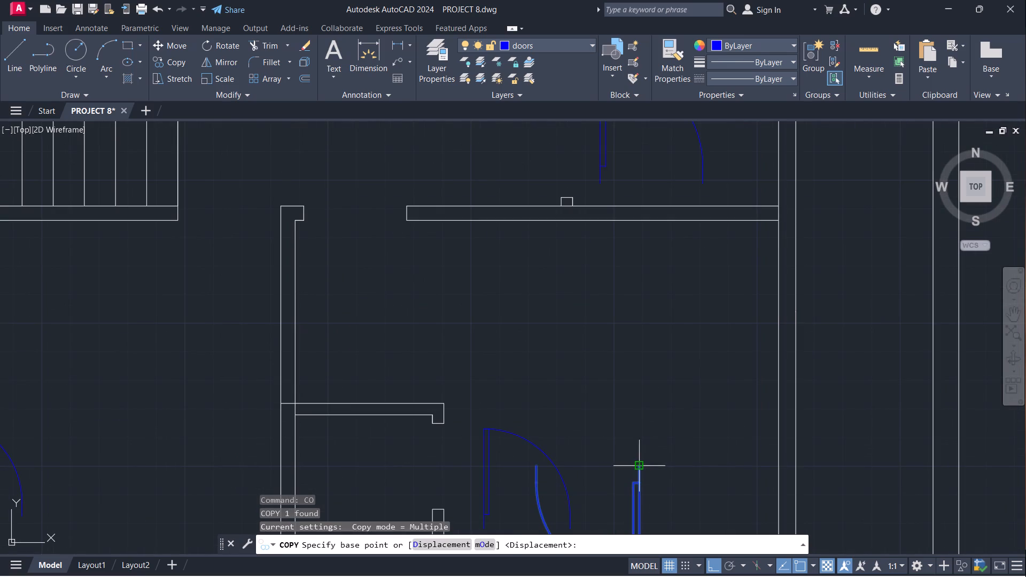
pyautogui.click(638, 466)
pyautogui.press('F8')
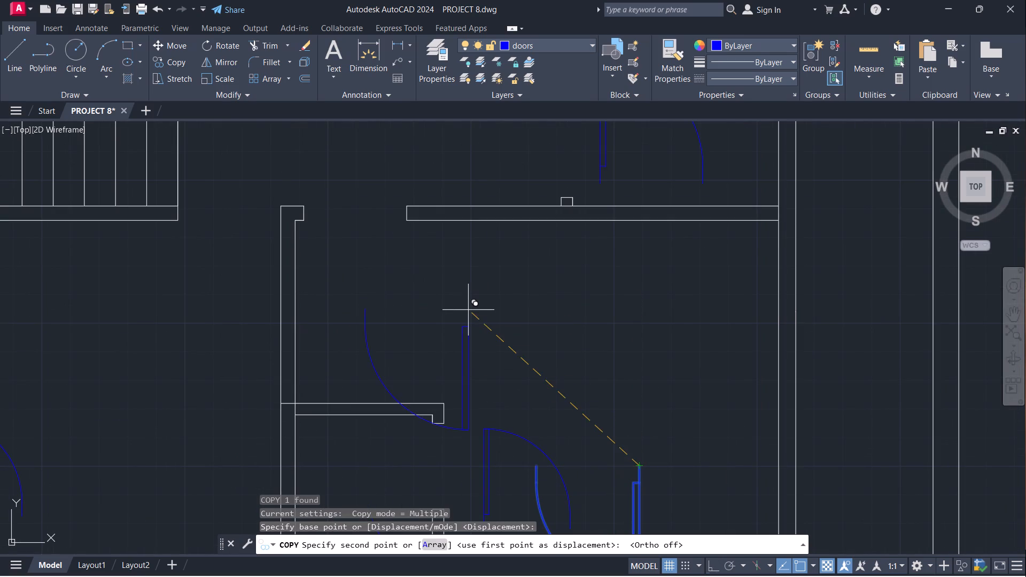
pyautogui.click(410, 209)
pyautogui.scroll(-2, 408, 208)
pyautogui.scroll(3, 350, 216)
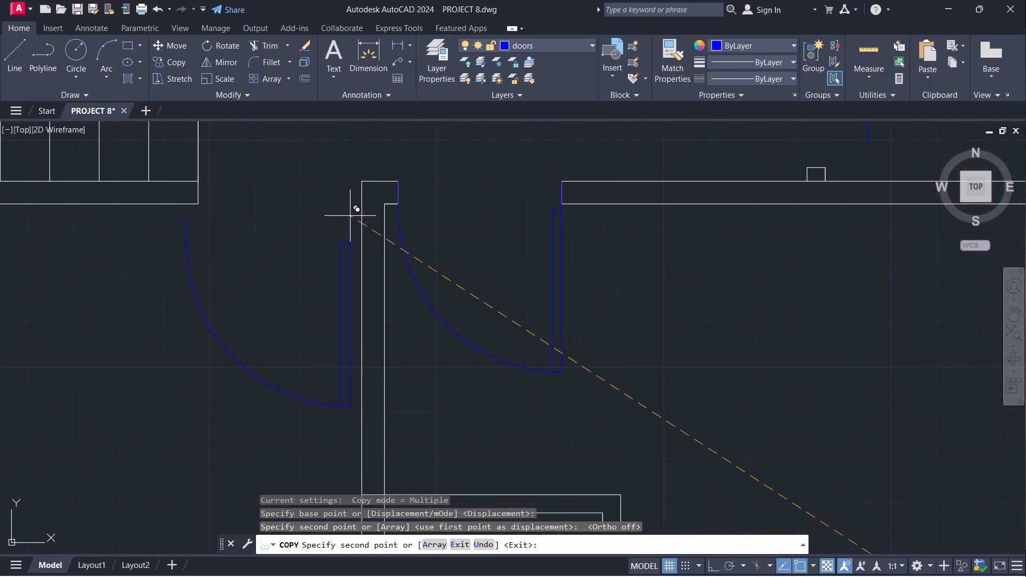
pyautogui.click(363, 185)
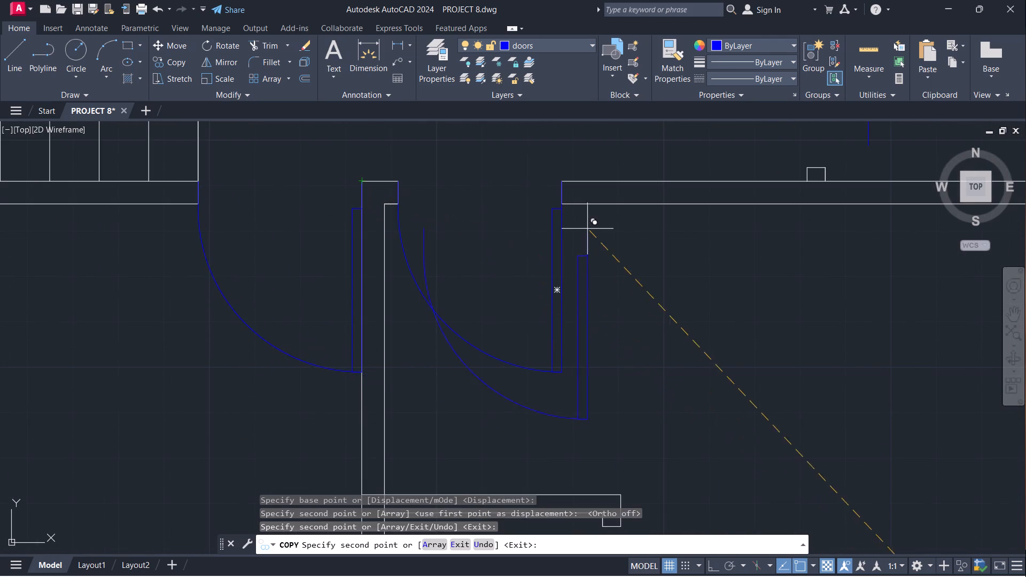
pyautogui.scroll(-2, 589, 228)
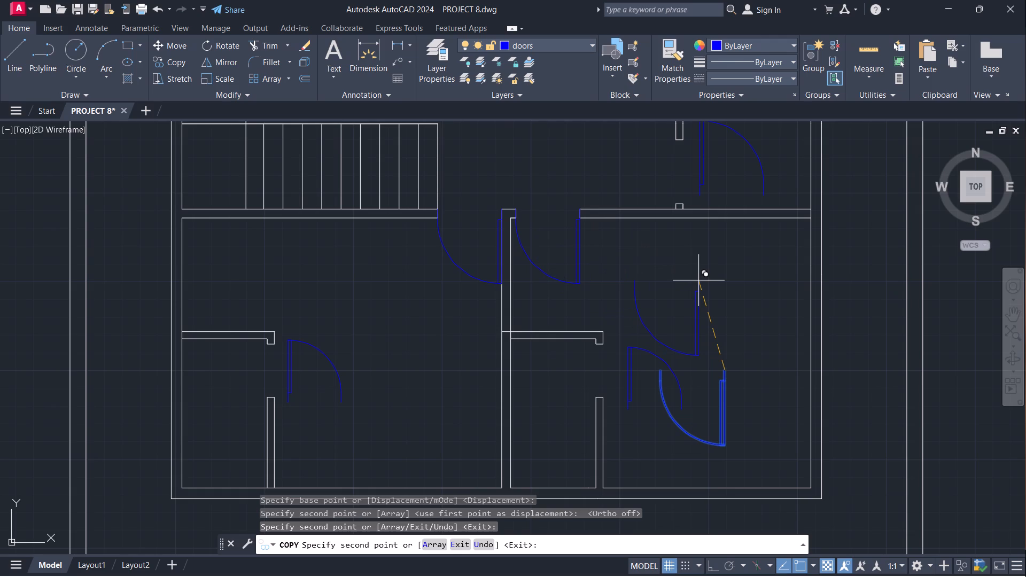
pyautogui.press('Escape')
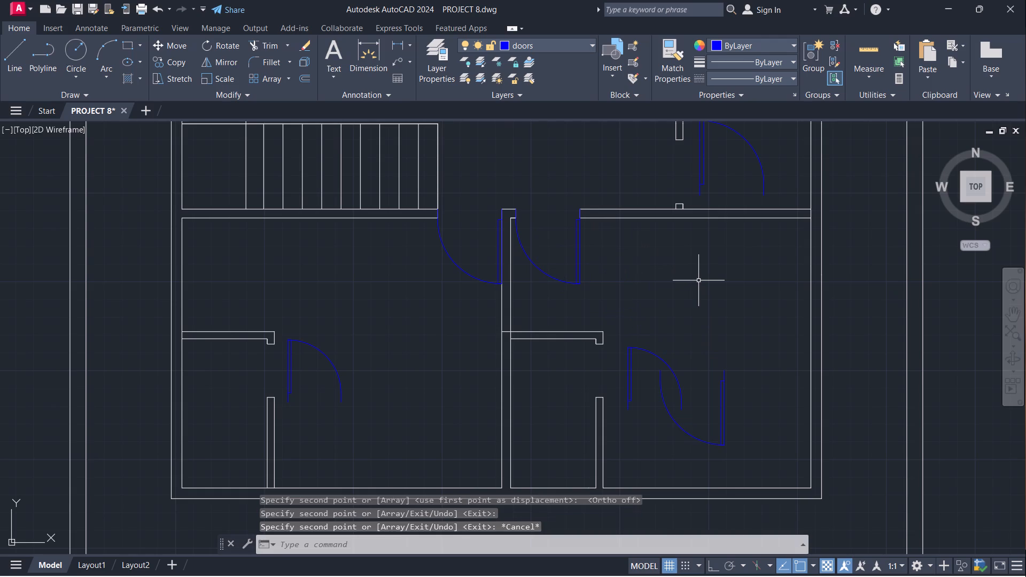
# Erase the leftover downward-swinging source door in the middle of the lower-right room.
pyautogui.click(726, 389)
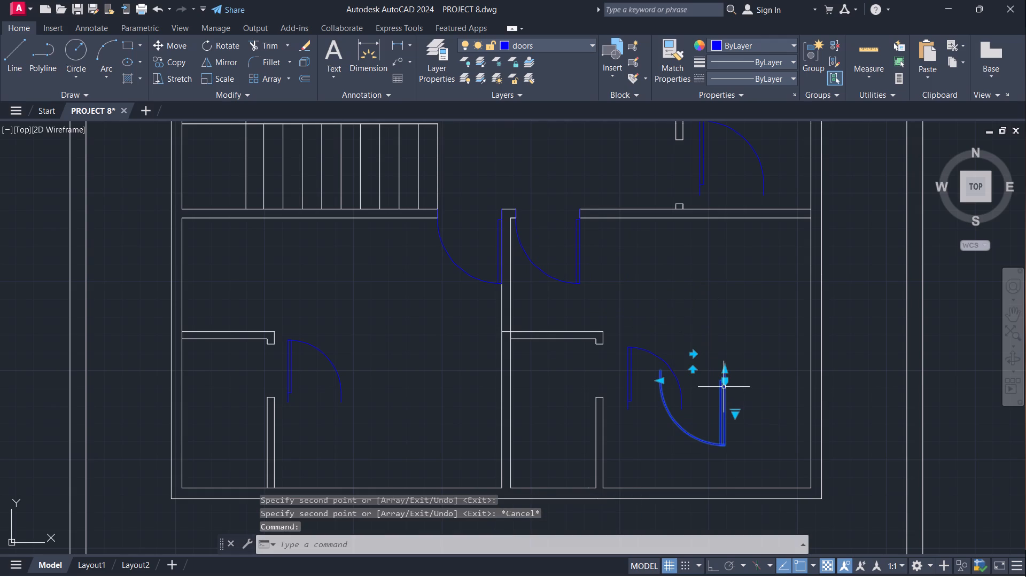
pyautogui.press('e')
pyautogui.press('Return')
# Mirror the small door beside the lower-right room's inner enclosure across a vertical line to its right, with Ortho on, keeping the source.
pyautogui.click(681, 387)
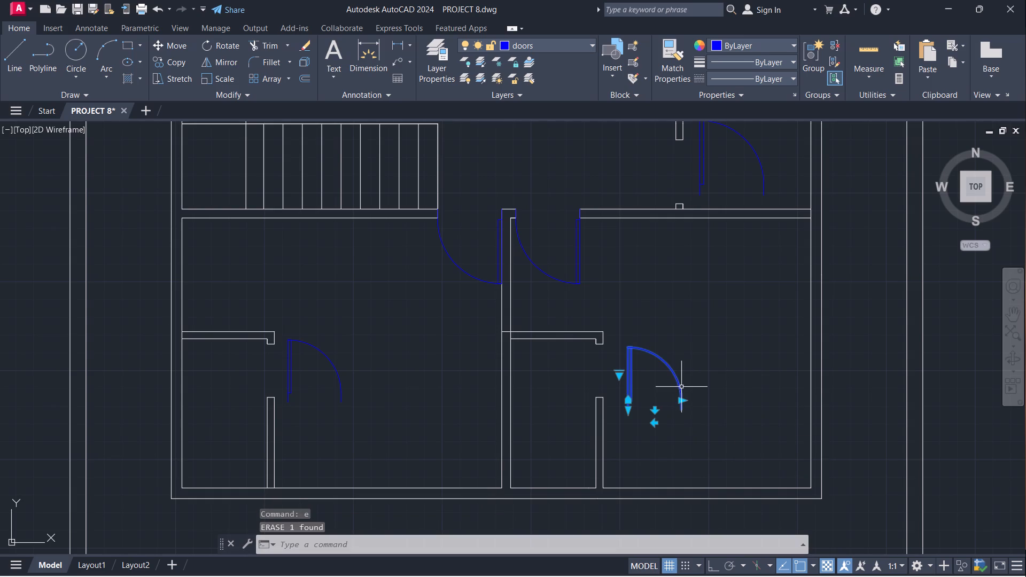
pyautogui.write('mi')
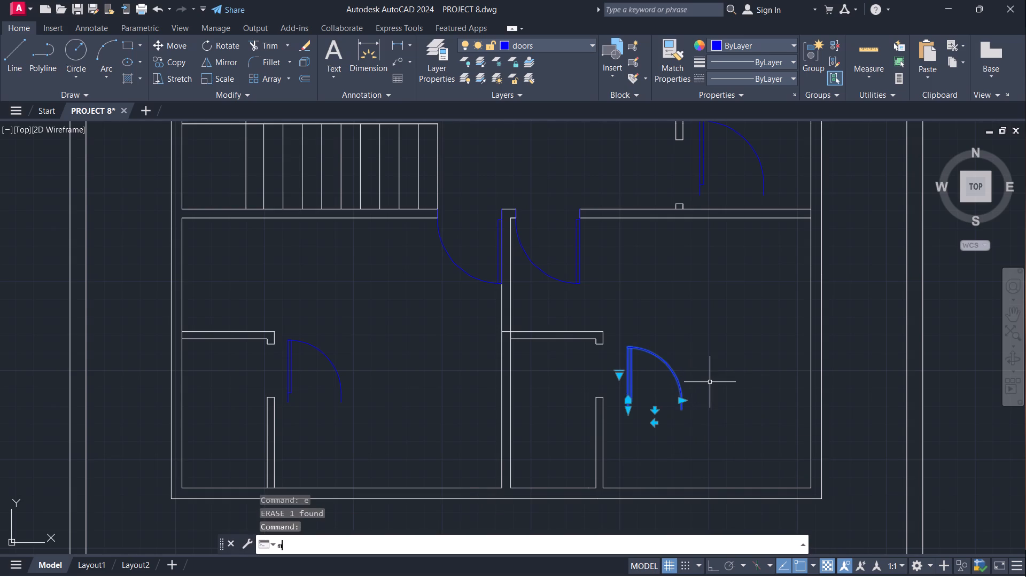
pyautogui.press('Return')
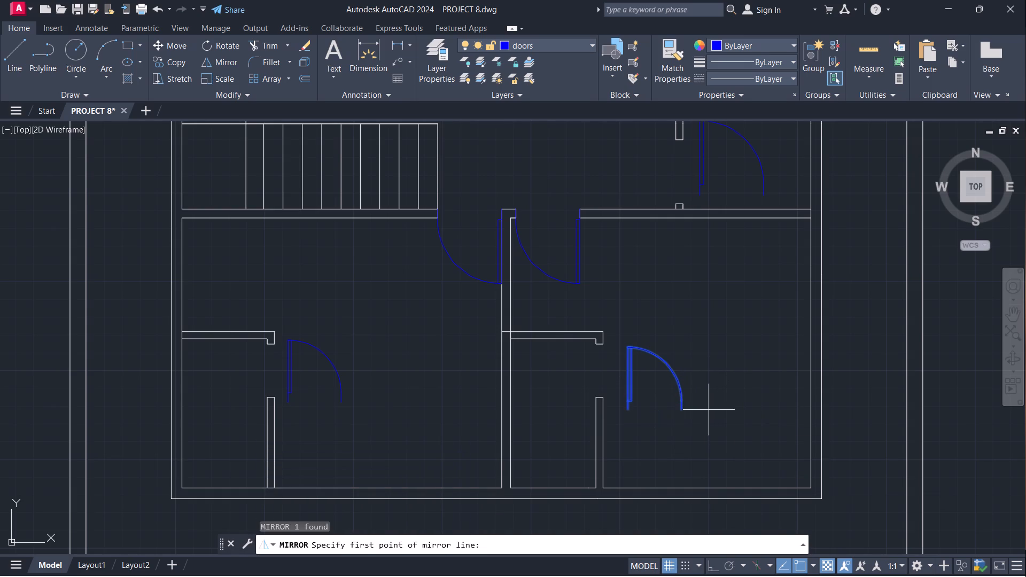
pyautogui.click(709, 410)
pyautogui.press('F8')
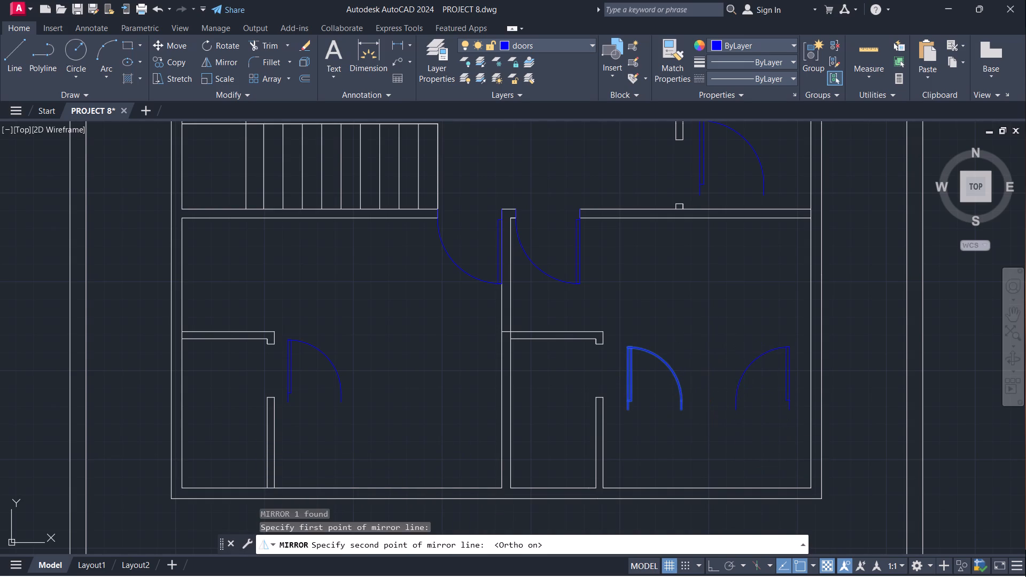
pyautogui.click(714, 323)
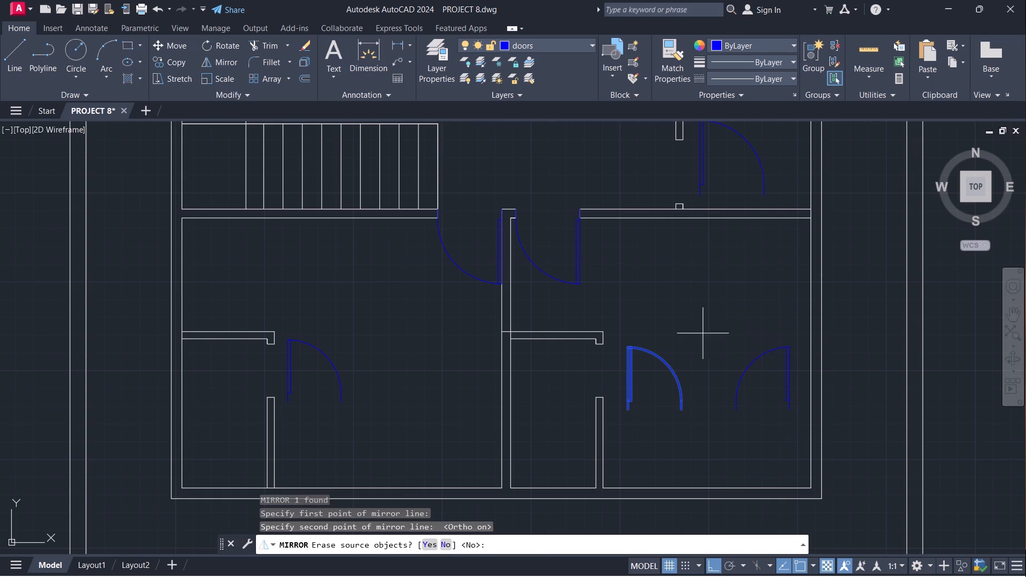
pyautogui.press('Return')
# Erase the two original small doors beside the inner enclosures of the lower rooms, leaving the mirrored one.
pyautogui.click(645, 350)
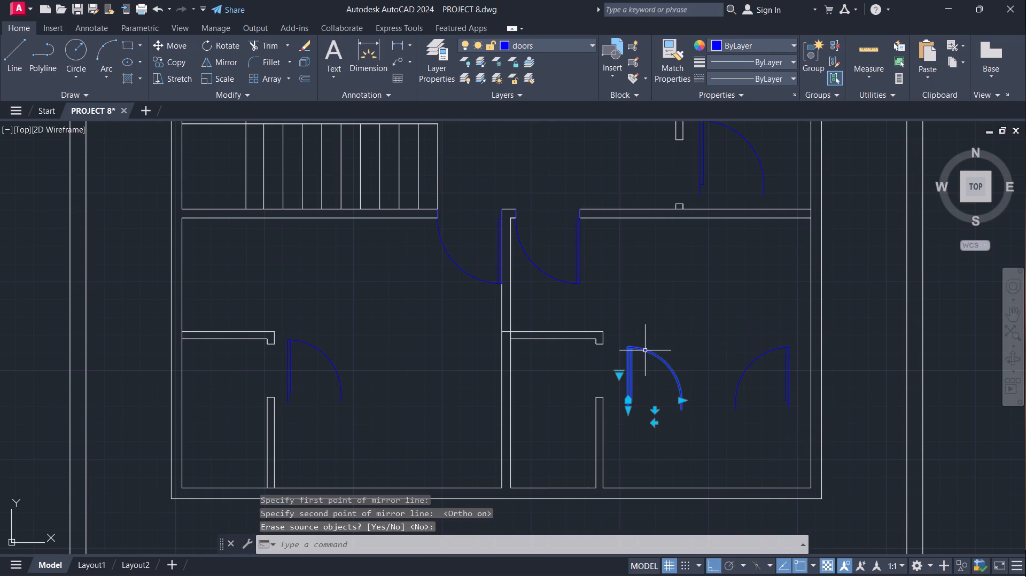
pyautogui.click(340, 380)
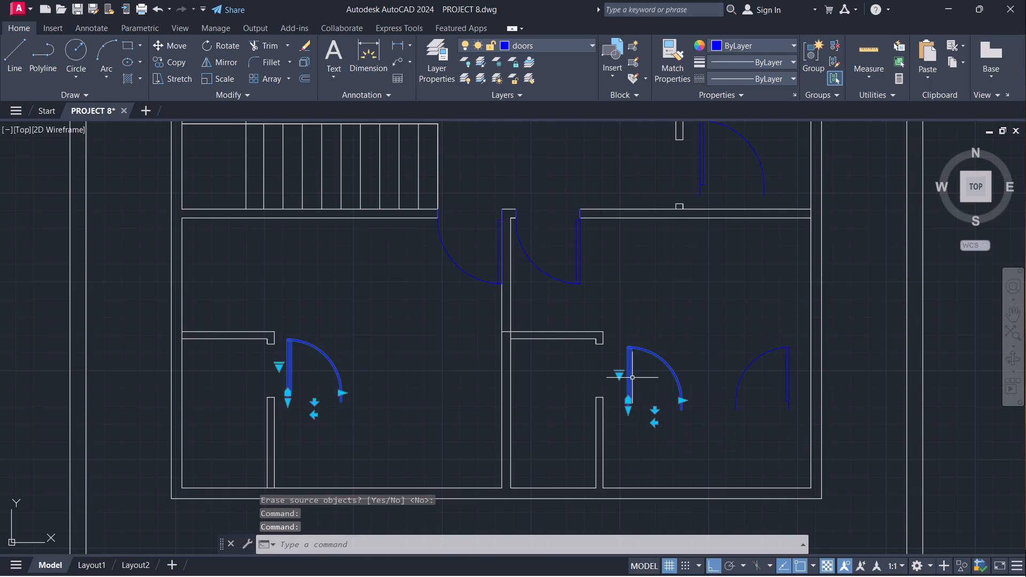
pyautogui.press('e')
pyautogui.press('Return')
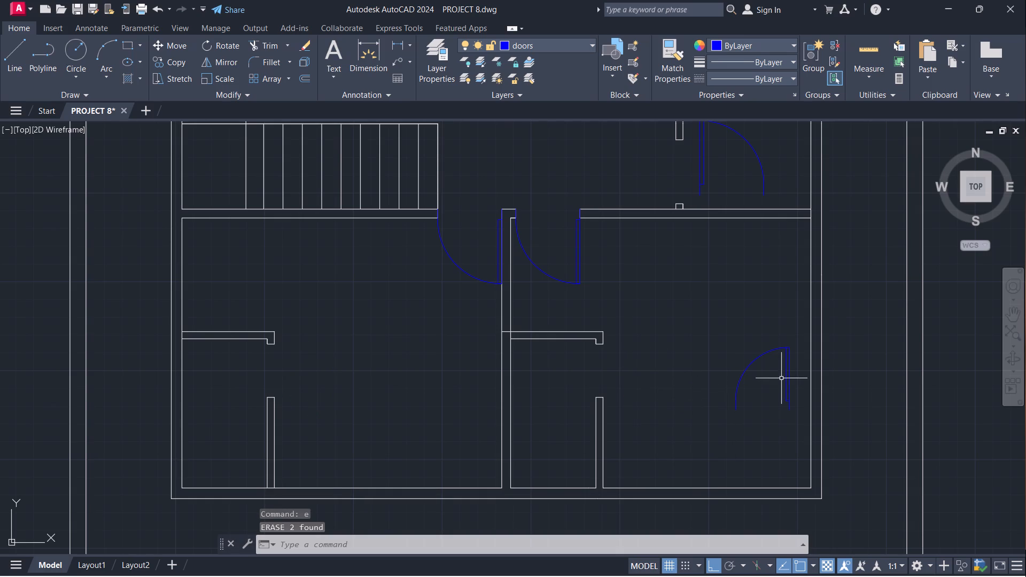
# Rotate the remaining small door in the lower-right room 90° counterclockwise about its arc's free end, with Ortho on.
pyautogui.click(792, 389)
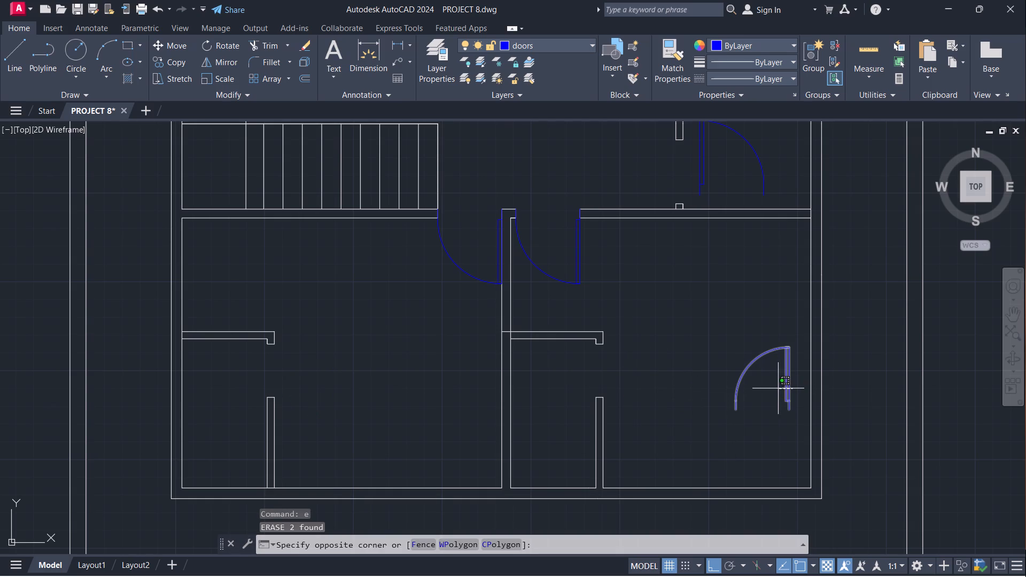
pyautogui.click(748, 396)
pyautogui.press('r')
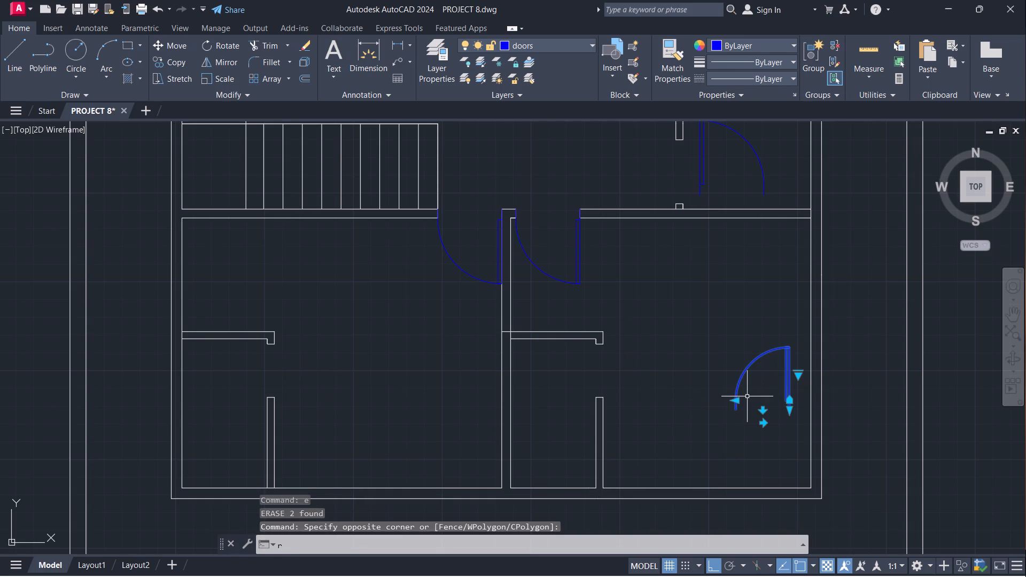
pyautogui.press('o')
pyautogui.press('Return')
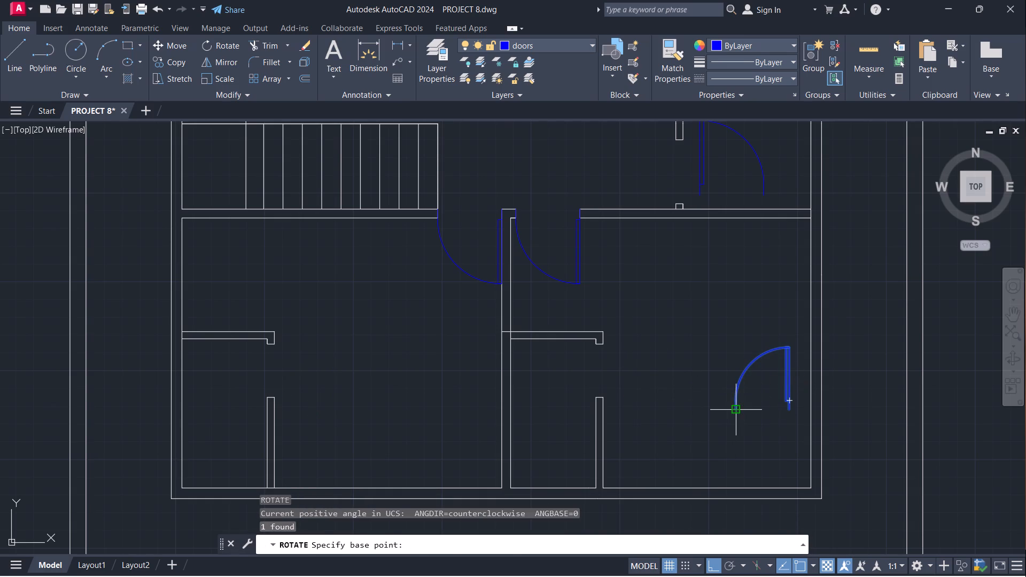
pyautogui.click(734, 409)
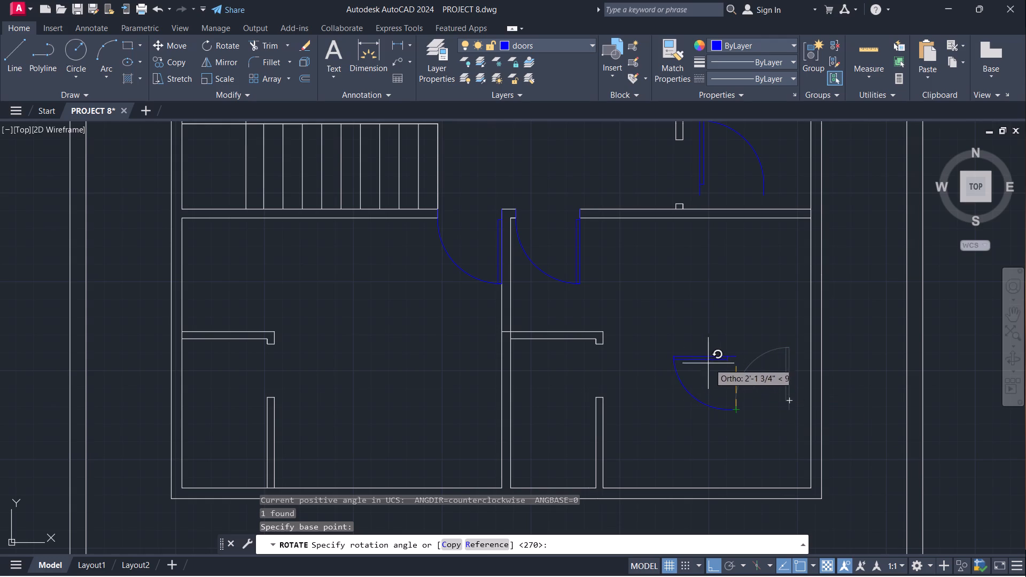
pyautogui.click(718, 359)
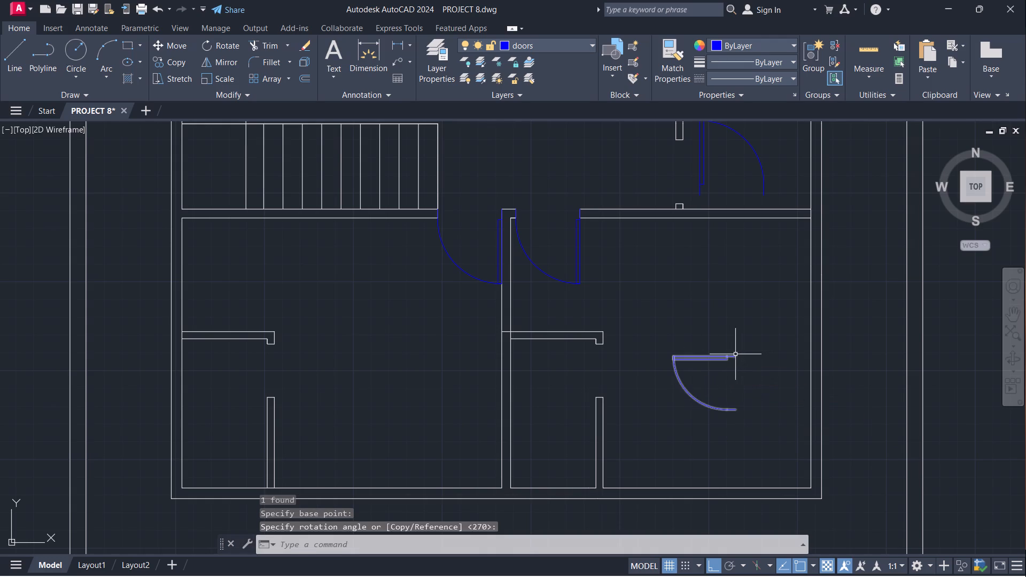
pyautogui.click(735, 354)
pyautogui.press('Escape')
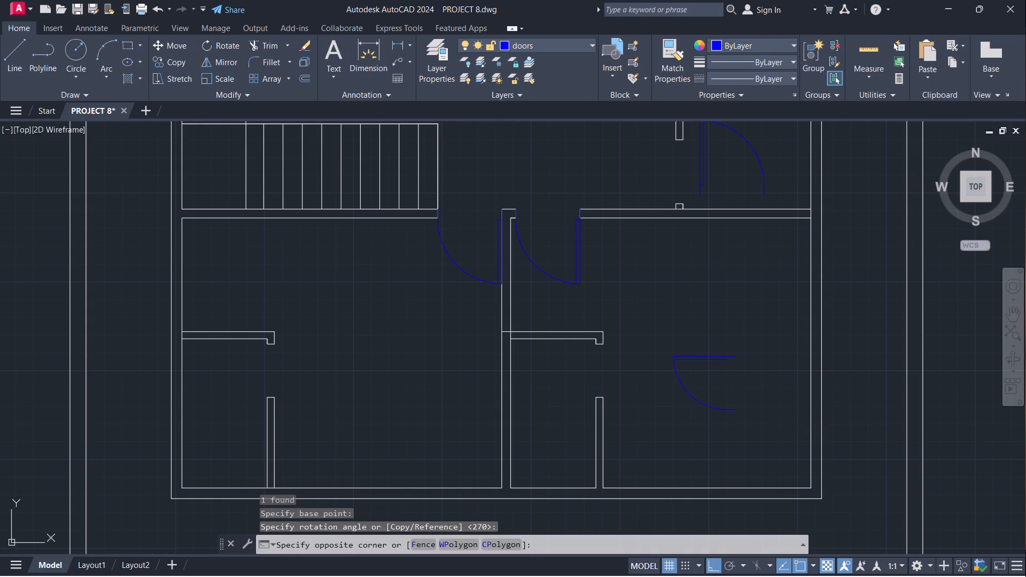
# Copy the rotated small door into both lower inner-enclosure openings, snapping its hinge end to each upper jamb's bottom-right corner, Ortho off.
pyautogui.write('co')
pyautogui.press('Return')
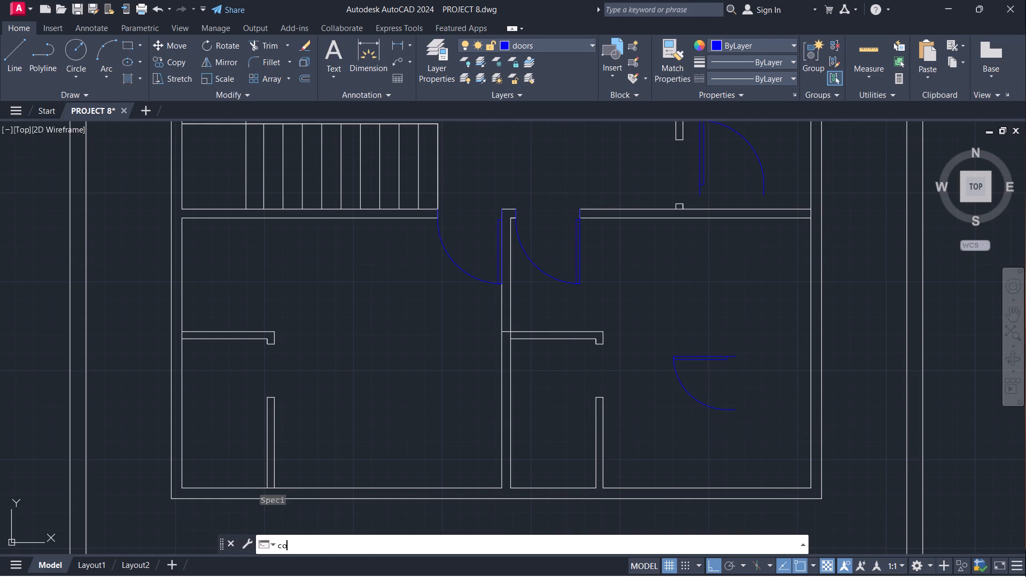
pyautogui.click(721, 358)
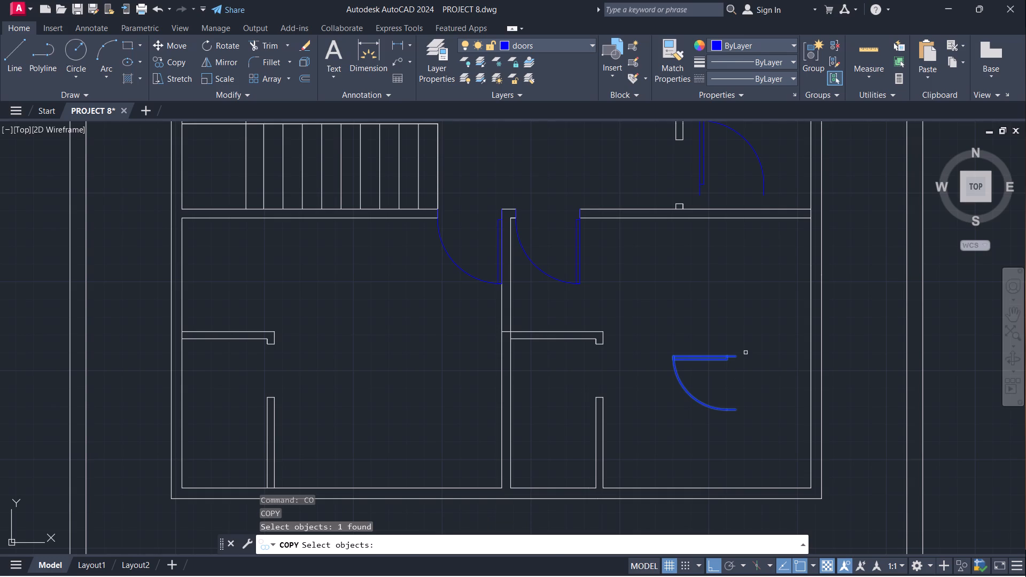
pyautogui.press('Return')
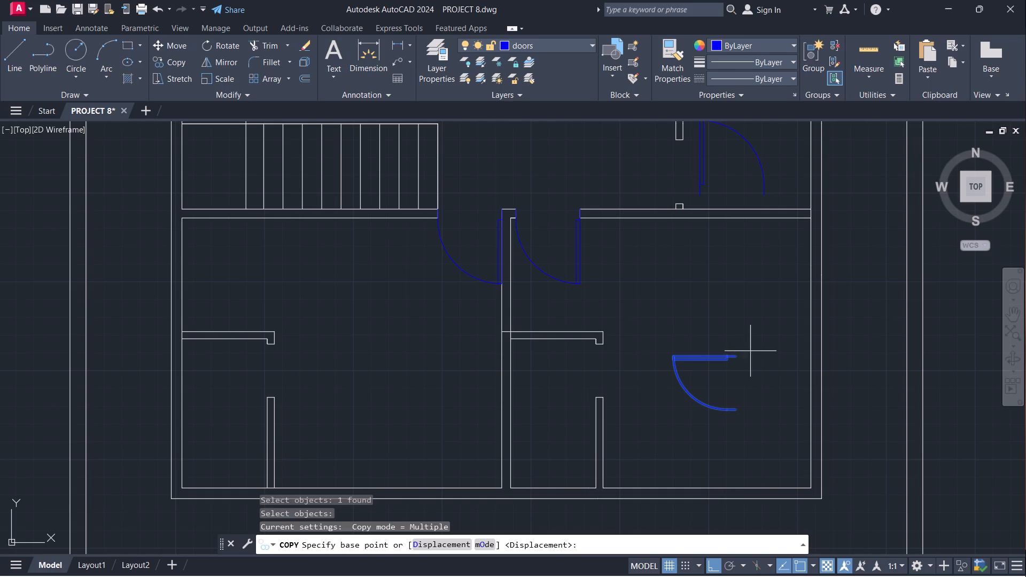
pyautogui.click(740, 360)
pyautogui.scroll(1, 608, 350)
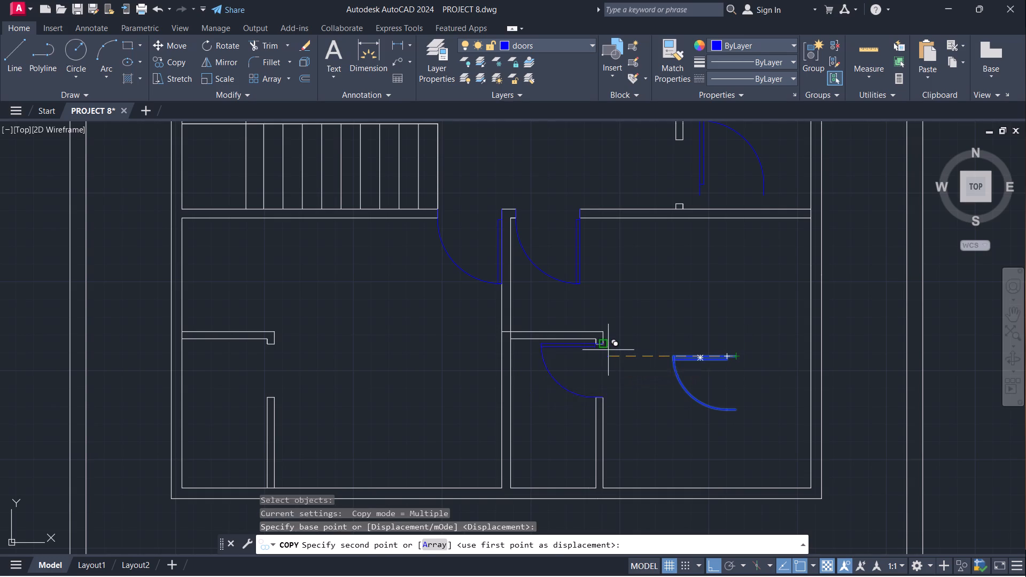
pyautogui.scroll(1, 608, 349)
pyautogui.press('F8')
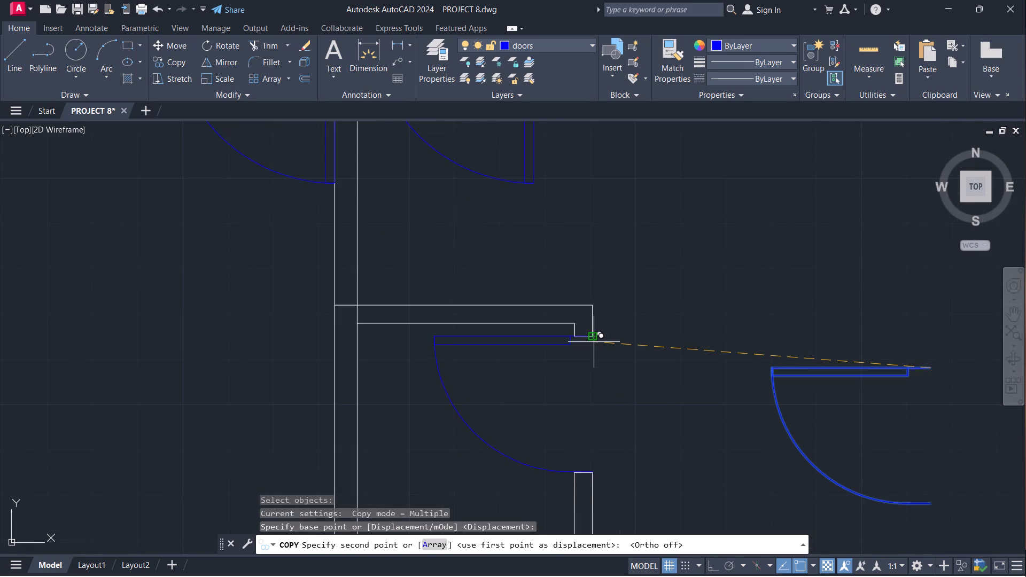
pyautogui.click(589, 338)
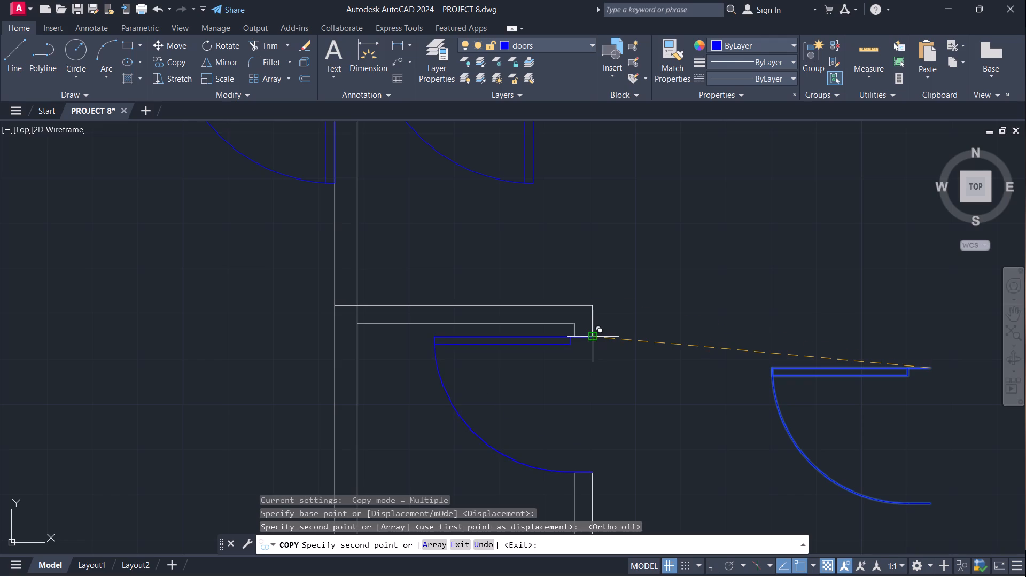
pyautogui.scroll(-2, 634, 284)
pyautogui.scroll(2, 294, 312)
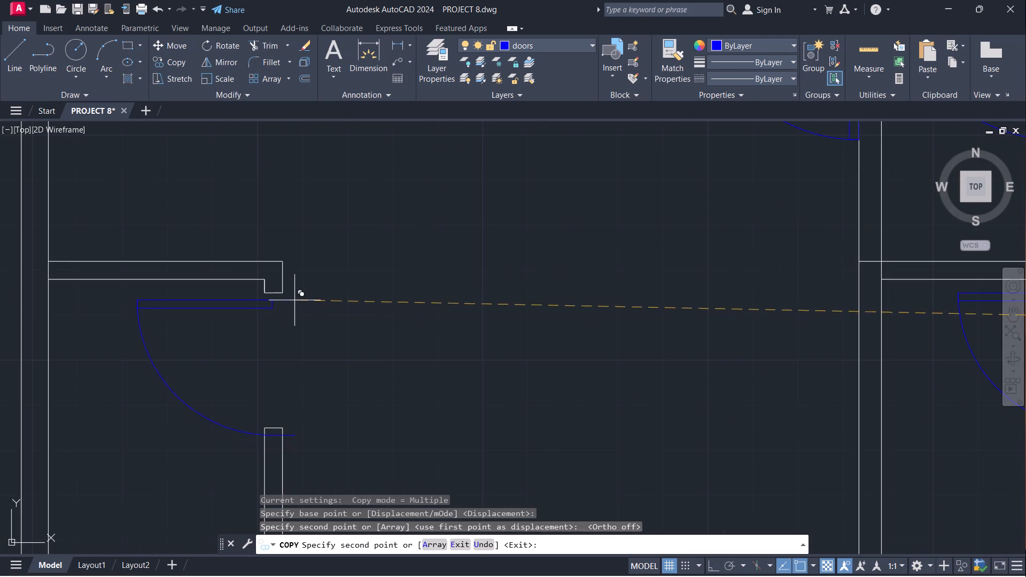
pyautogui.click(284, 291)
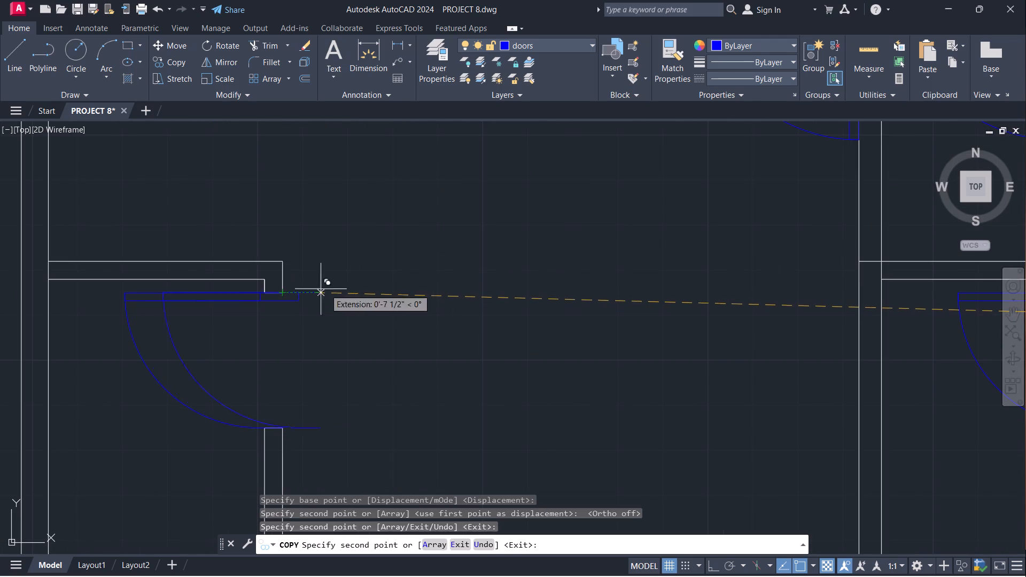
pyautogui.scroll(-2, 399, 293)
pyautogui.press('Escape')
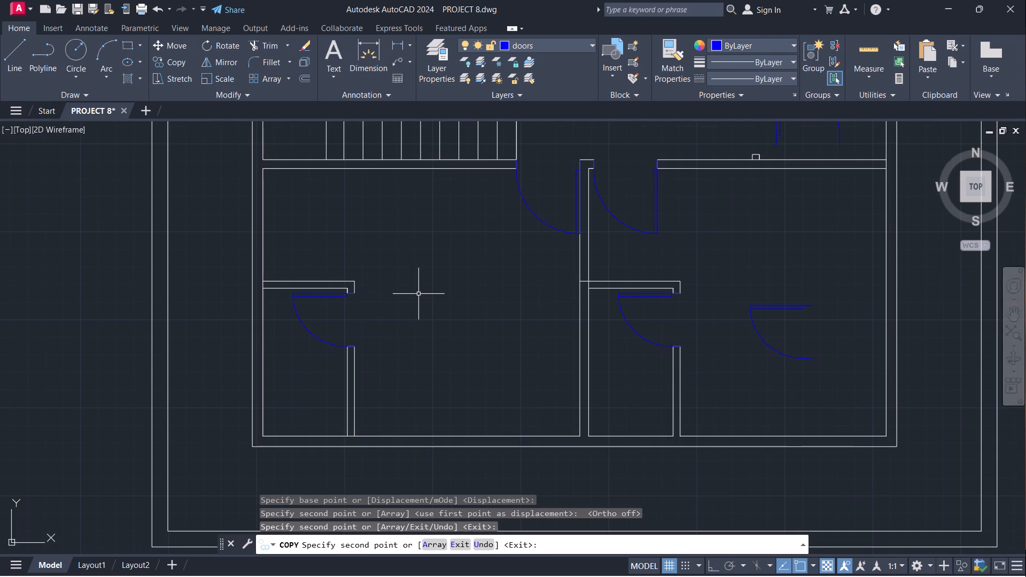
# Erase the leftover small source door in the middle of the lower-right room.
pyautogui.click(753, 317)
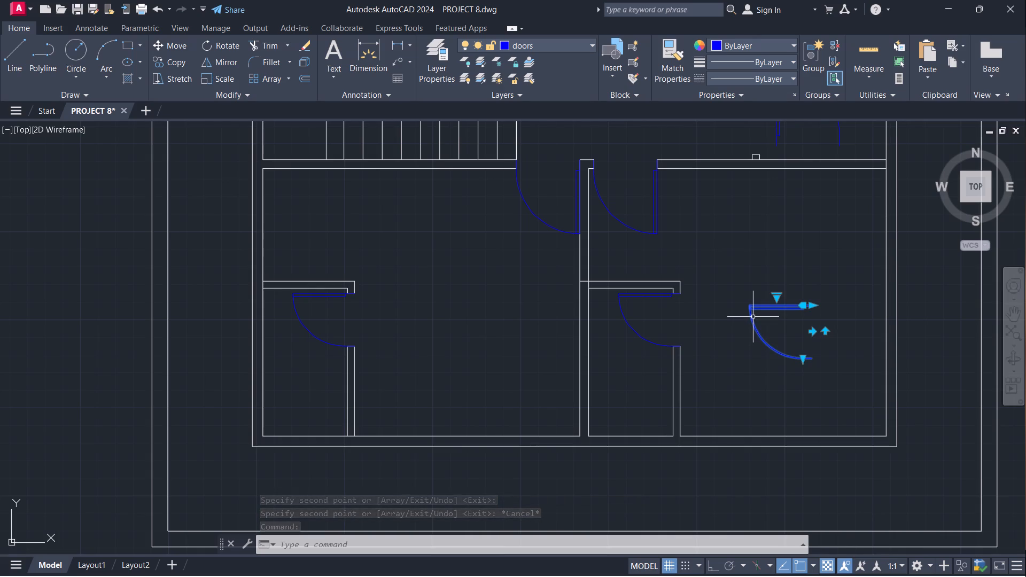
pyautogui.press('e')
pyautogui.press('Return')
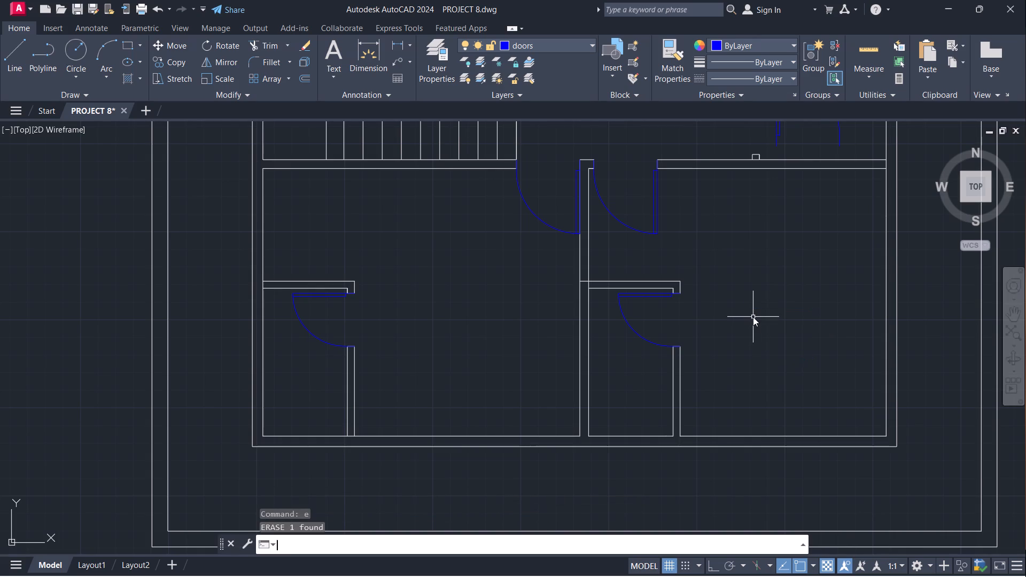
# Rotate the loose door beside the middle plan's right-hand room opening 90° clockwise about its lower hinge end, with Ortho on.
pyautogui.scroll(-2, 753, 317)
pyautogui.moveTo(765, 297); pyautogui.dragTo(650, 381, button='middle')
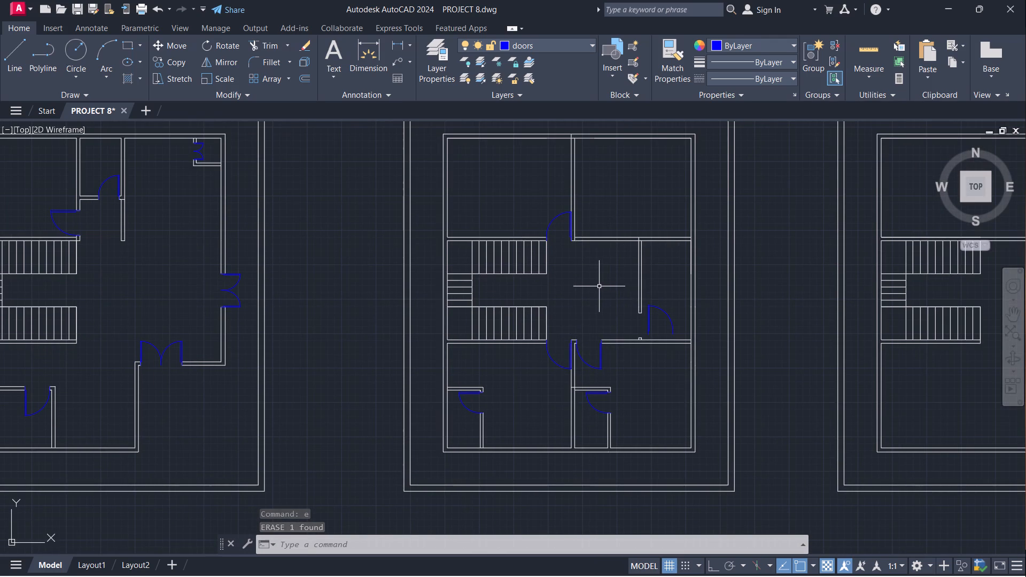
pyautogui.scroll(-1, 599, 286)
pyautogui.scroll(2, 644, 308)
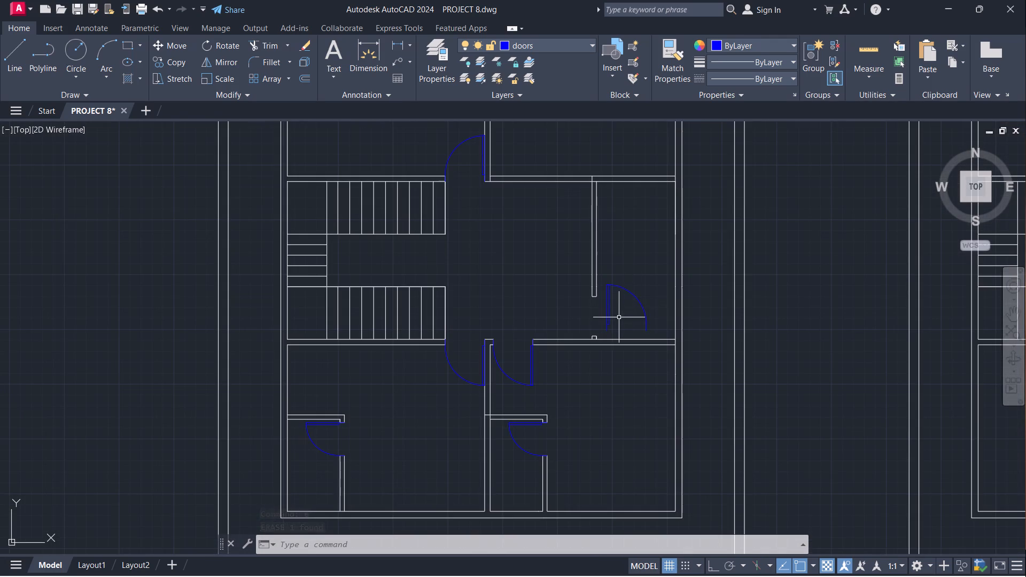
pyautogui.click(611, 322)
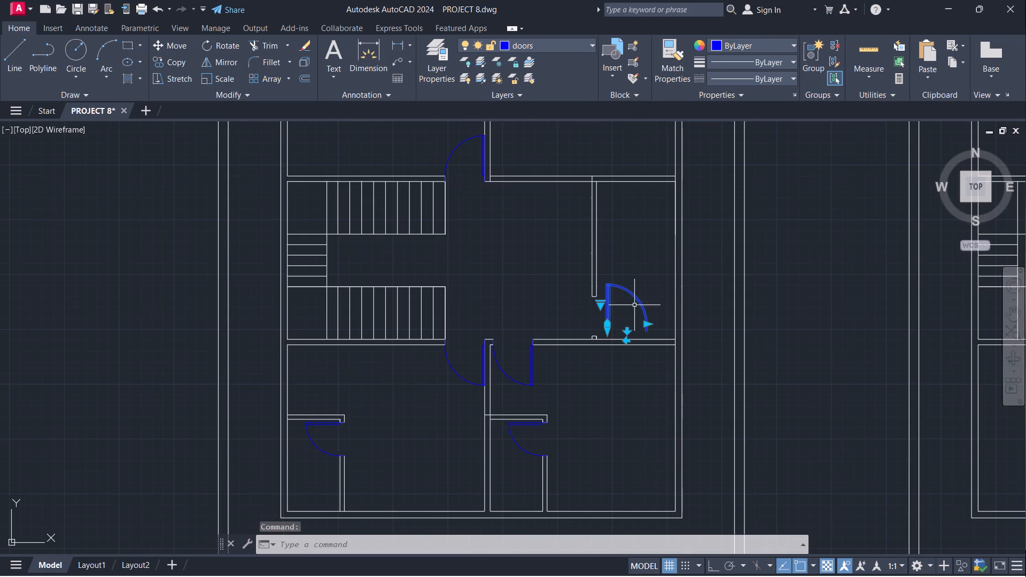
pyautogui.press('r')
pyautogui.press('o')
pyautogui.press('Return')
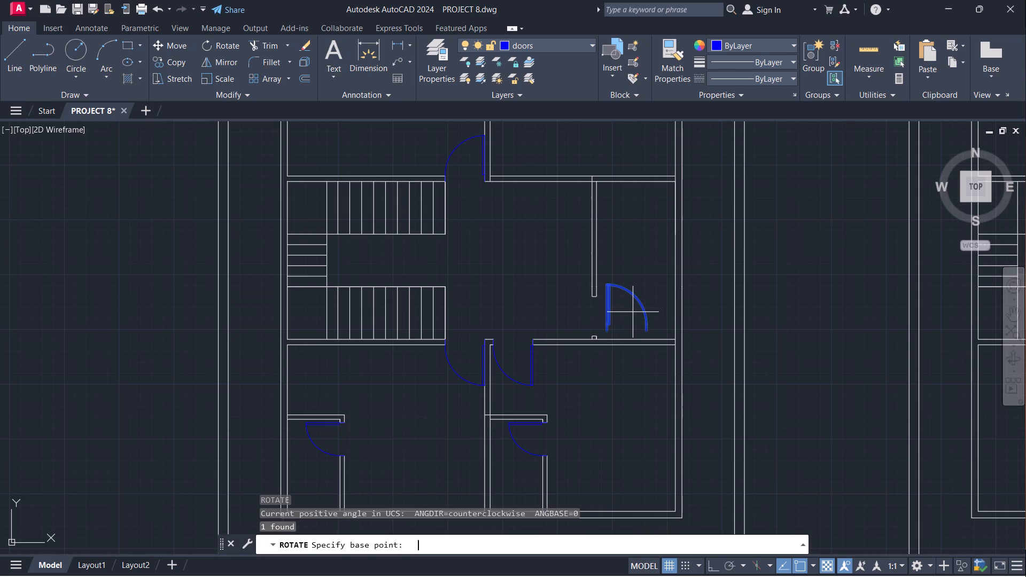
pyautogui.moveTo(611, 332); pyautogui.dragTo(605, 329)
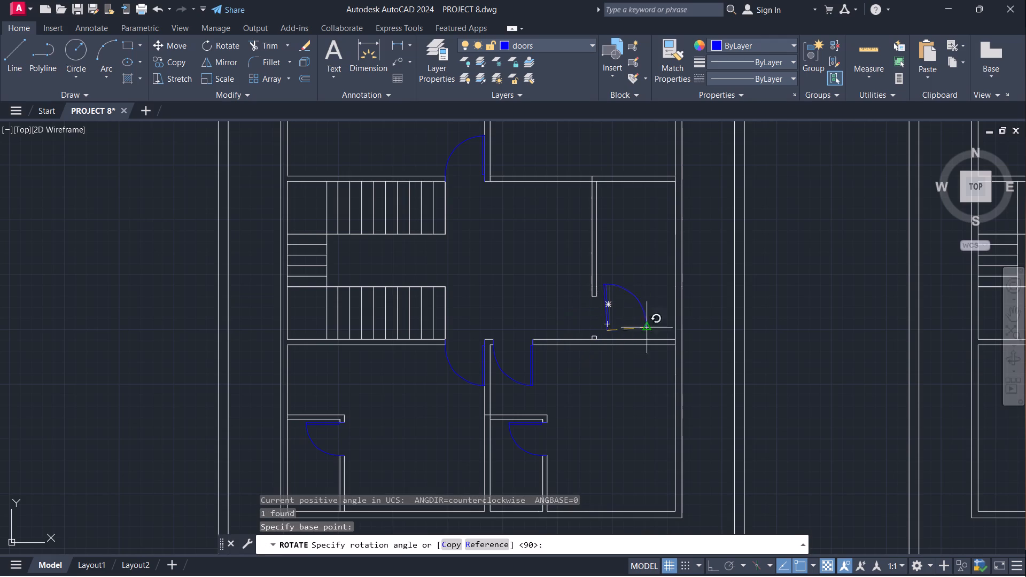
pyautogui.press('F8')
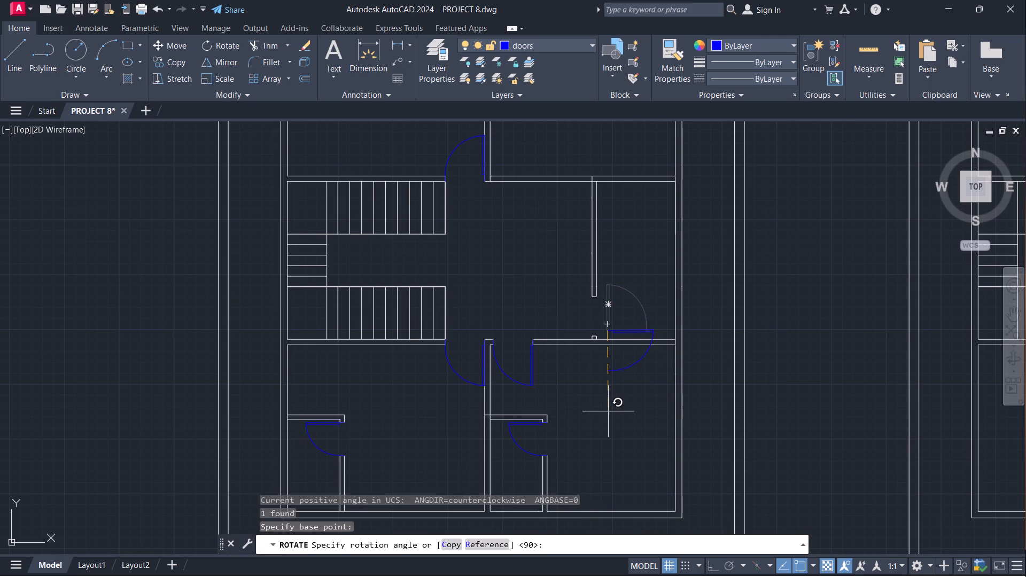
pyautogui.click(610, 412)
# Copy the rotated door into the right-hand room's opening, snapping its hinge end to the upper jamb's bottom-left corner, Ortho off.
pyautogui.click(632, 331)
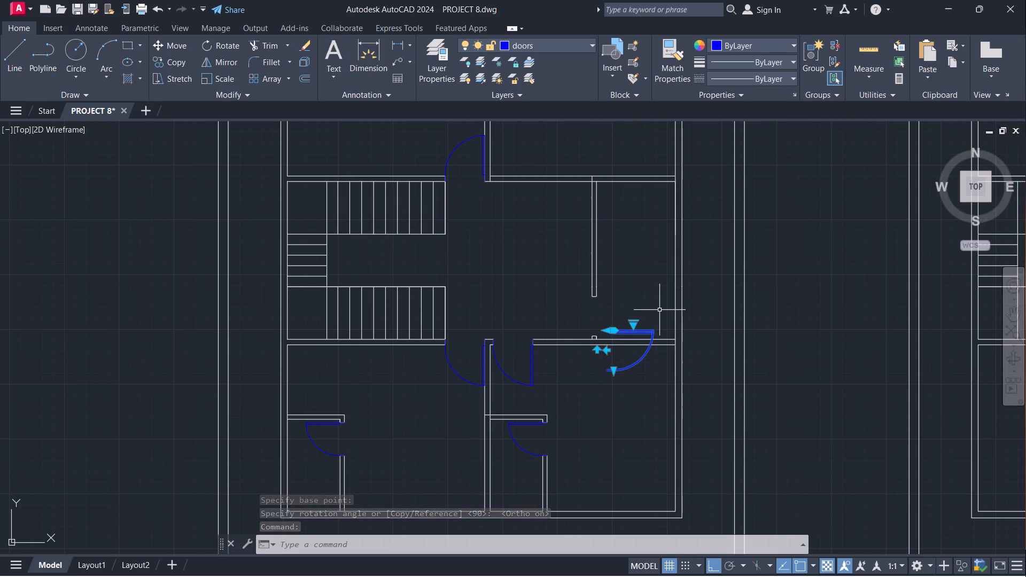
pyautogui.write('co')
pyautogui.press('Return')
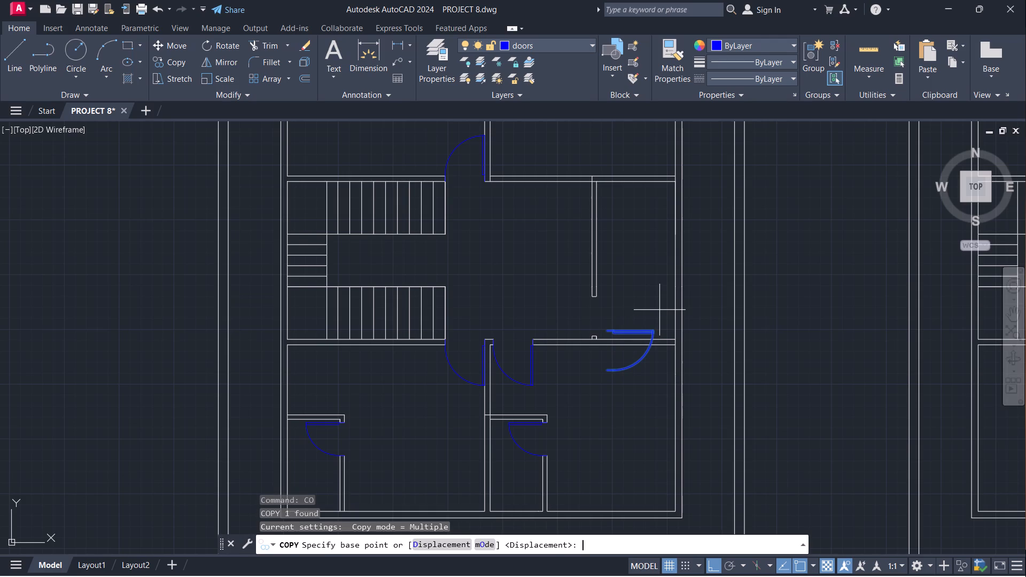
pyautogui.moveTo(607, 327); pyautogui.dragTo(607, 321)
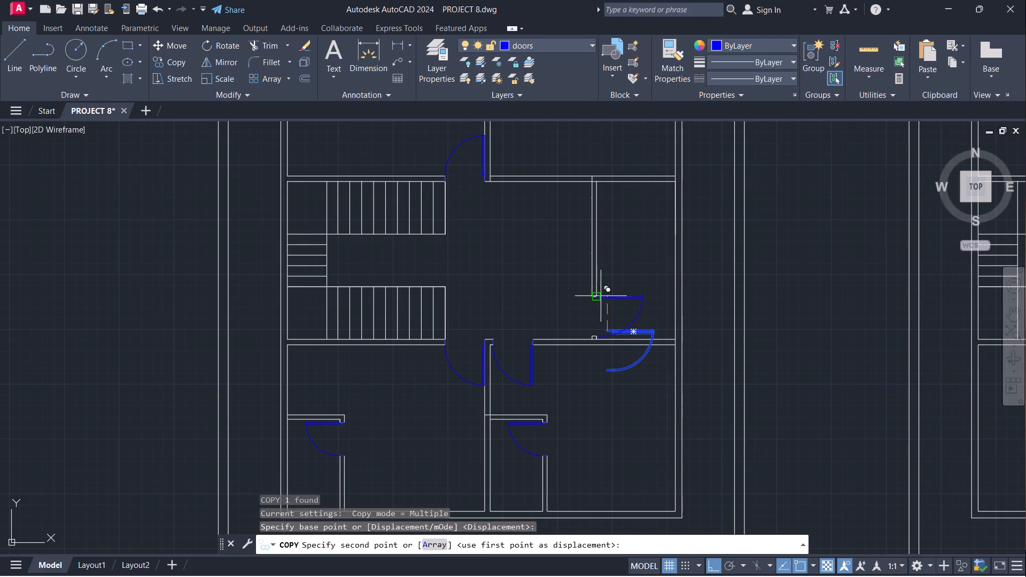
pyautogui.scroll(3, 591, 303)
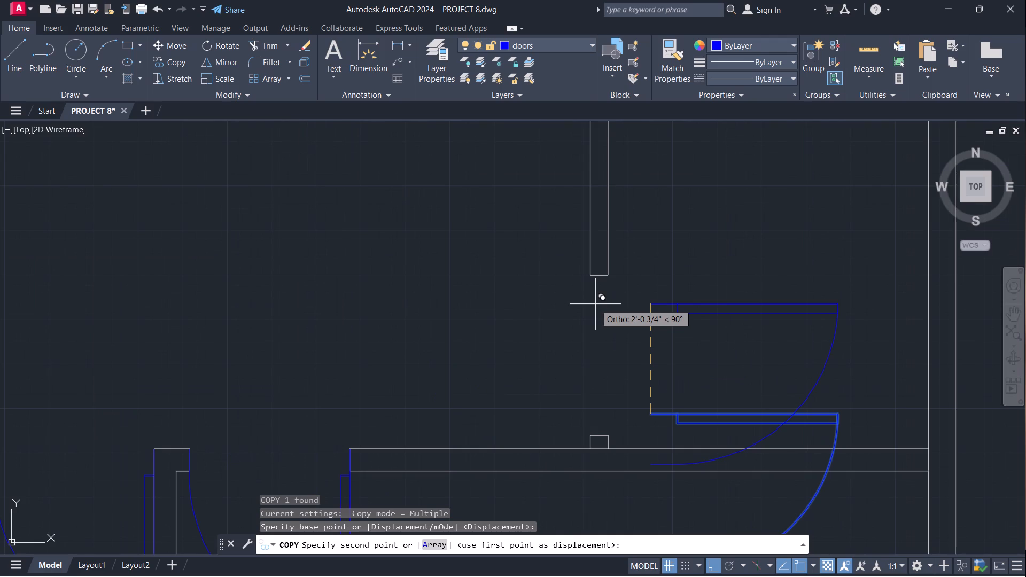
pyautogui.press('F8')
pyautogui.click(589, 277)
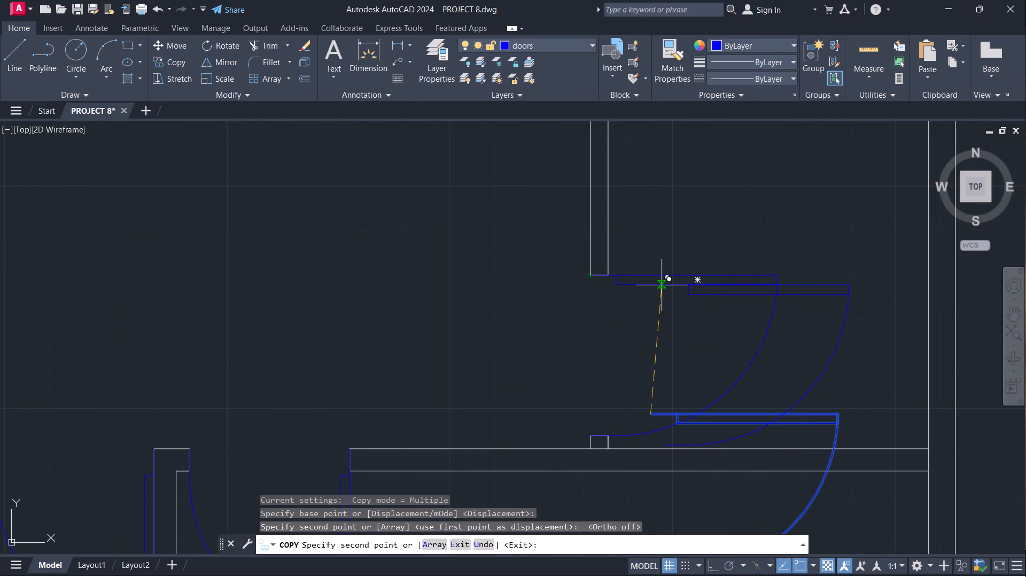
pyautogui.press('Escape')
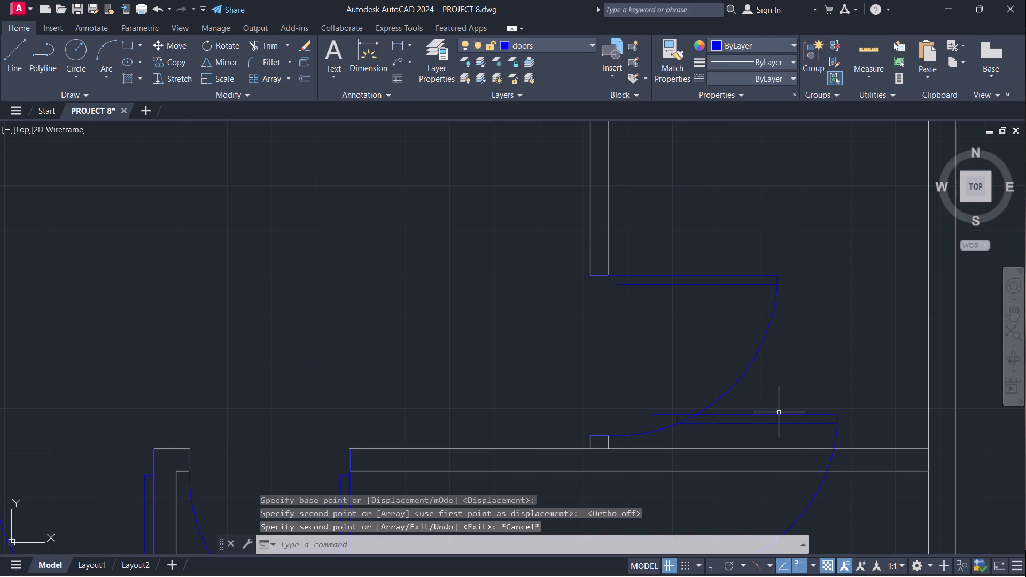
# Erase the leftover source door overlapping the wall below the right-hand room's opening.
pyautogui.click(779, 415)
pyautogui.press('e')
pyautogui.press('Return')
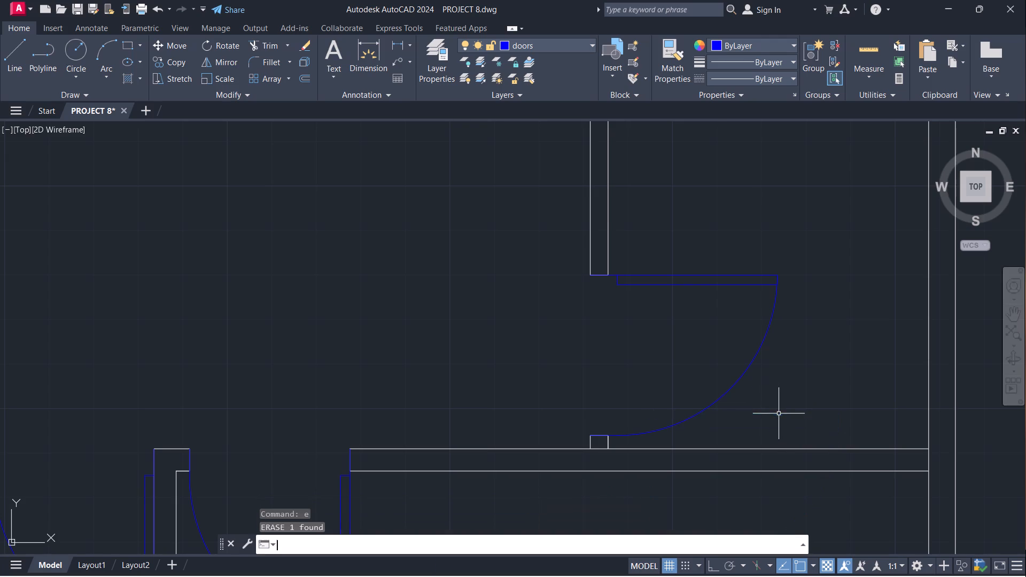
# Examine the door placement in the middle floor plan and across all three plans.
pyautogui.scroll(-1, 781, 323)
pyautogui.scroll(-2, 752, 180)
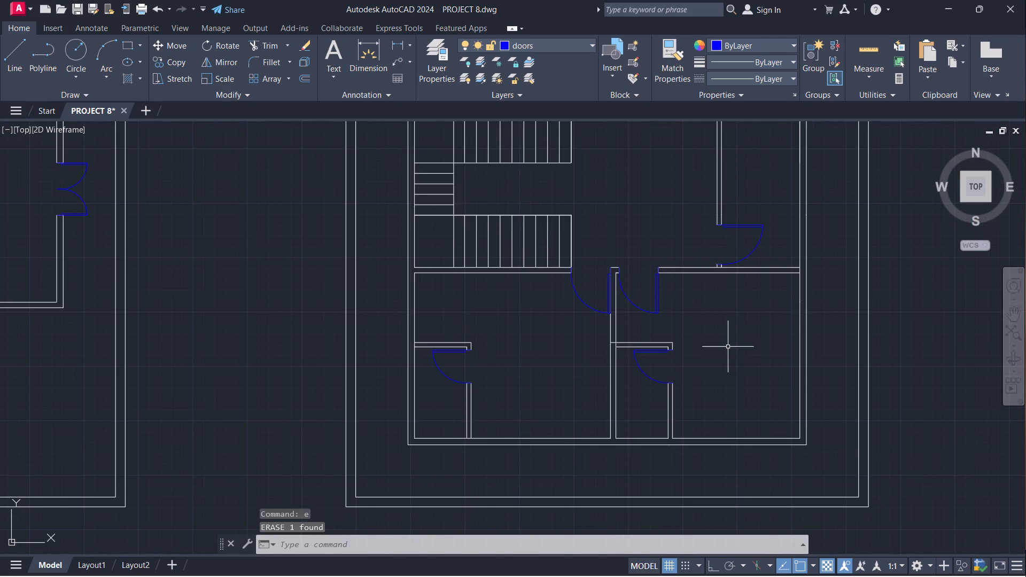
pyautogui.scroll(-2, 728, 345)
pyautogui.scroll(1, 725, 193)
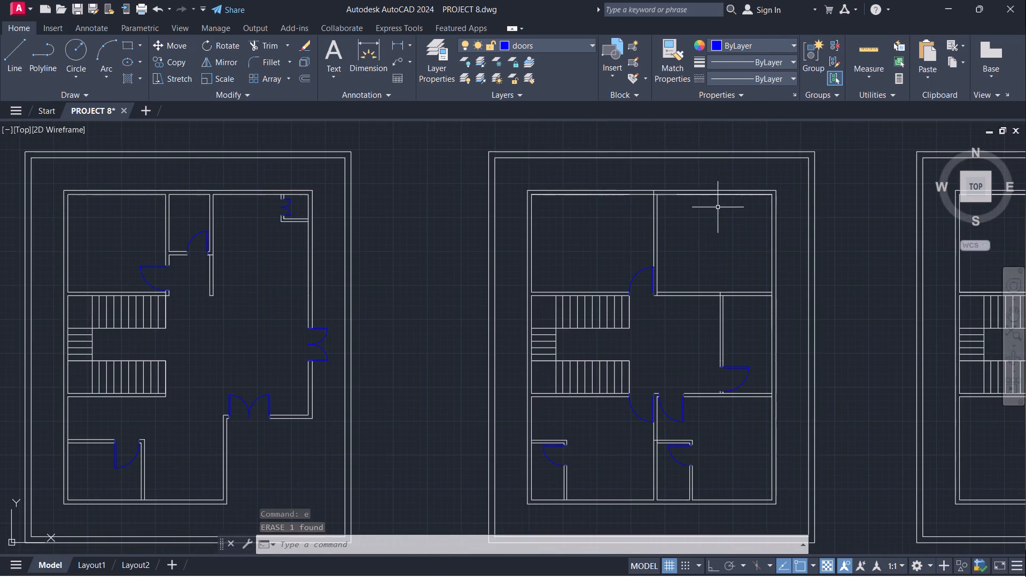
pyautogui.scroll(3, 687, 294)
pyautogui.scroll(-2, 686, 292)
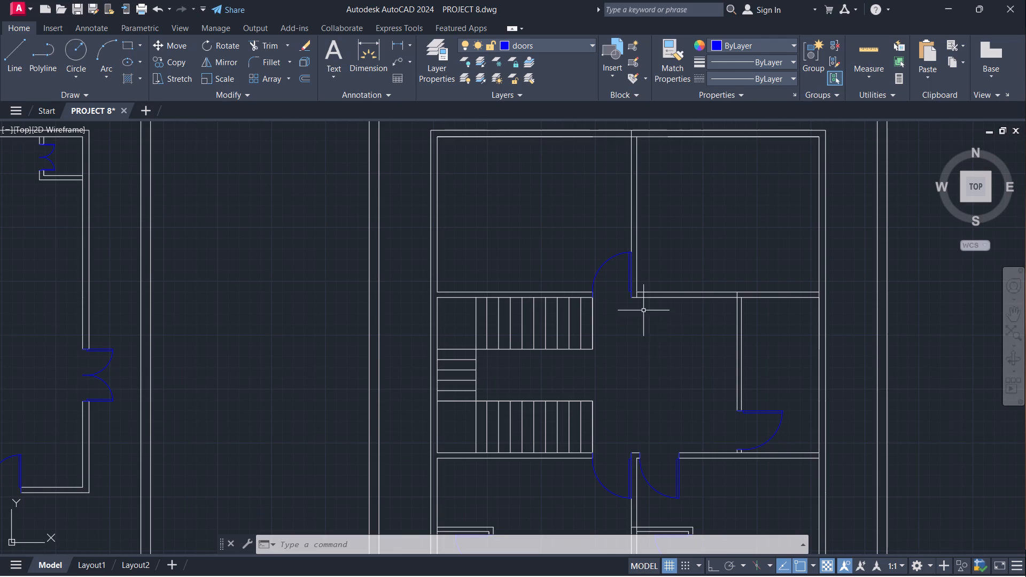
pyautogui.scroll(-2, 635, 308)
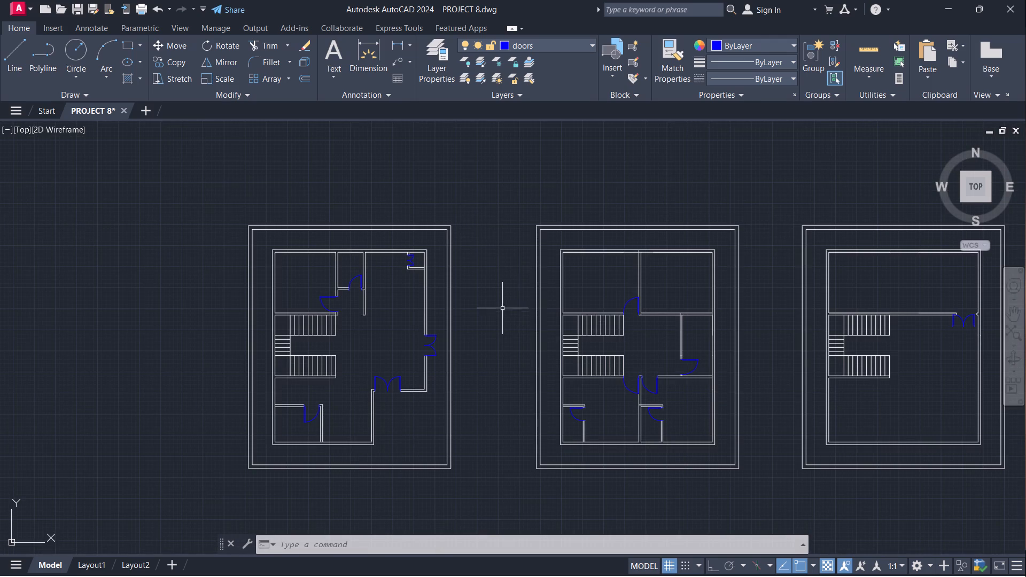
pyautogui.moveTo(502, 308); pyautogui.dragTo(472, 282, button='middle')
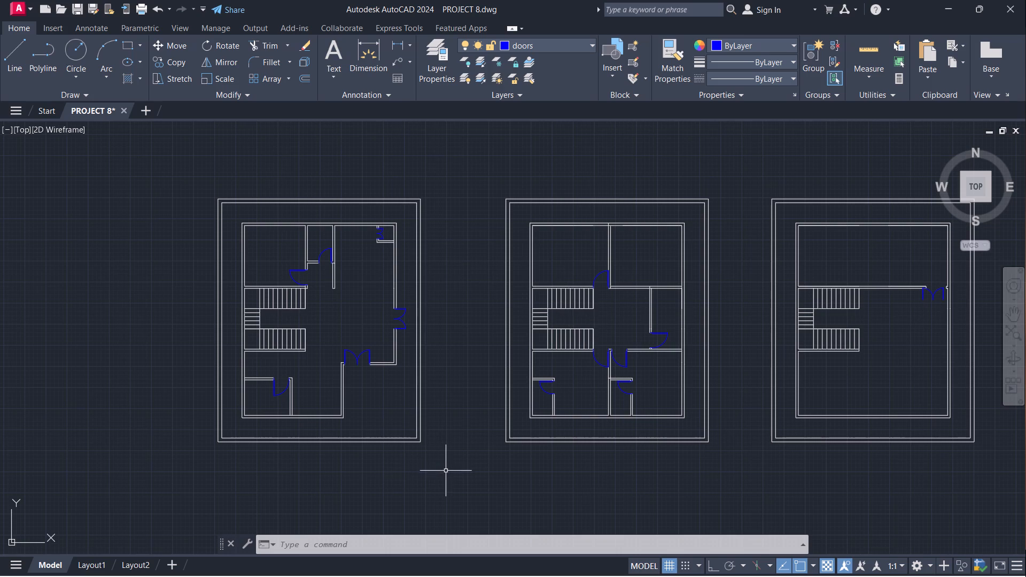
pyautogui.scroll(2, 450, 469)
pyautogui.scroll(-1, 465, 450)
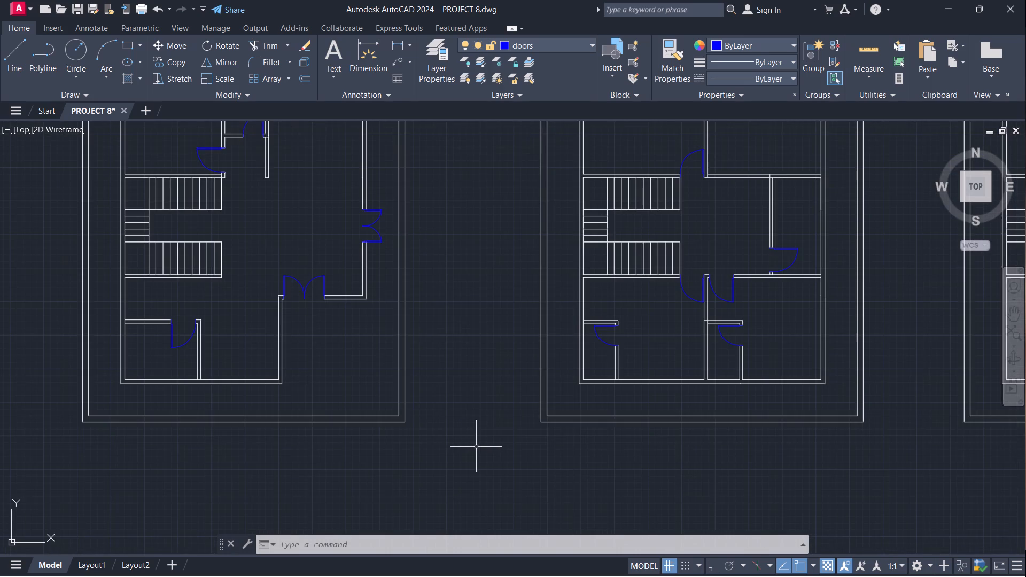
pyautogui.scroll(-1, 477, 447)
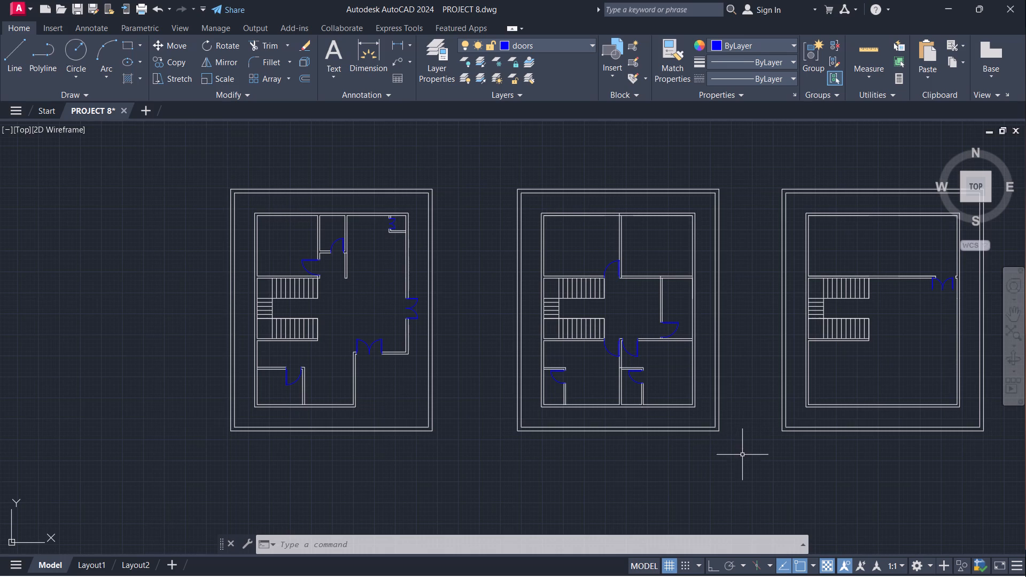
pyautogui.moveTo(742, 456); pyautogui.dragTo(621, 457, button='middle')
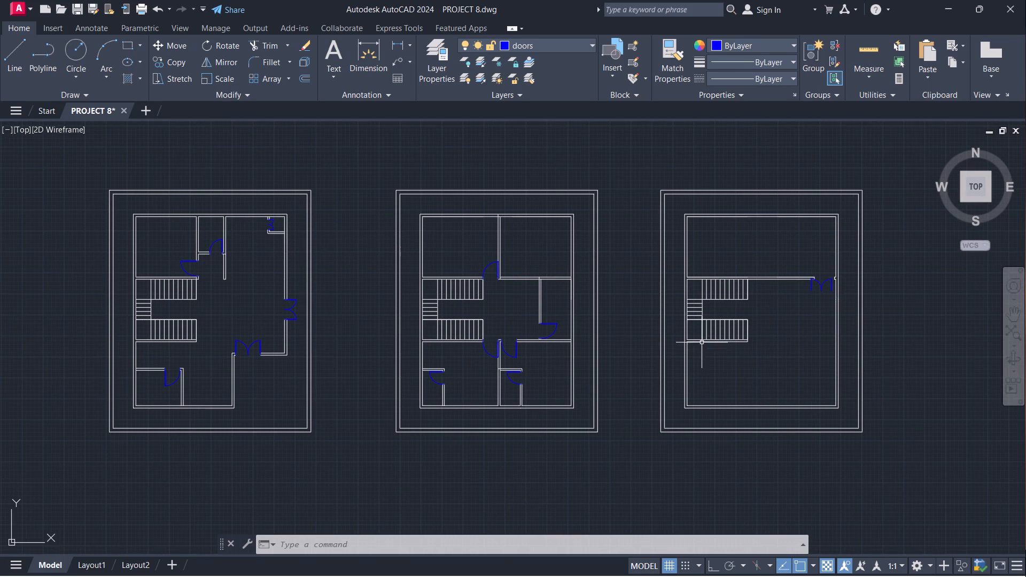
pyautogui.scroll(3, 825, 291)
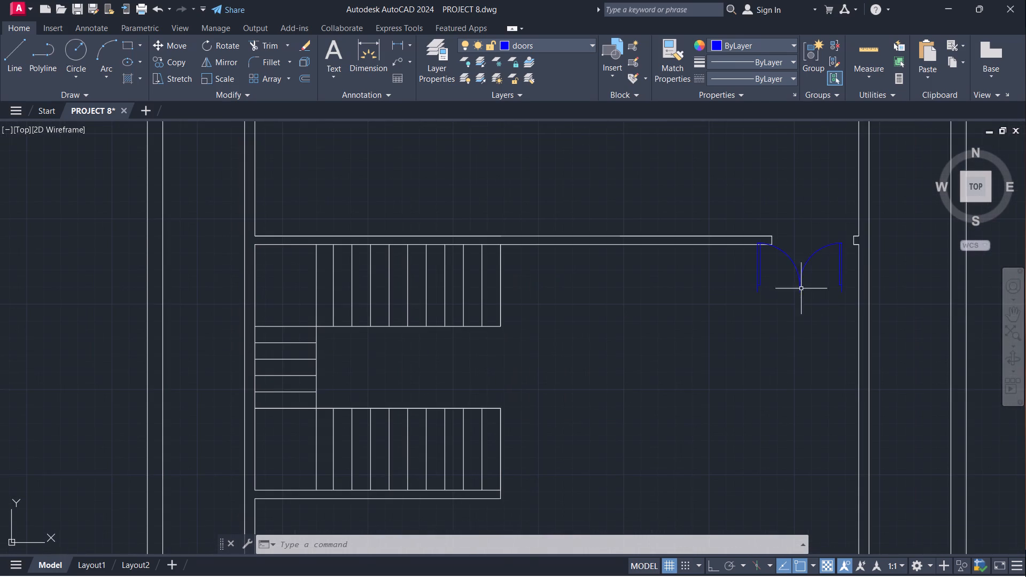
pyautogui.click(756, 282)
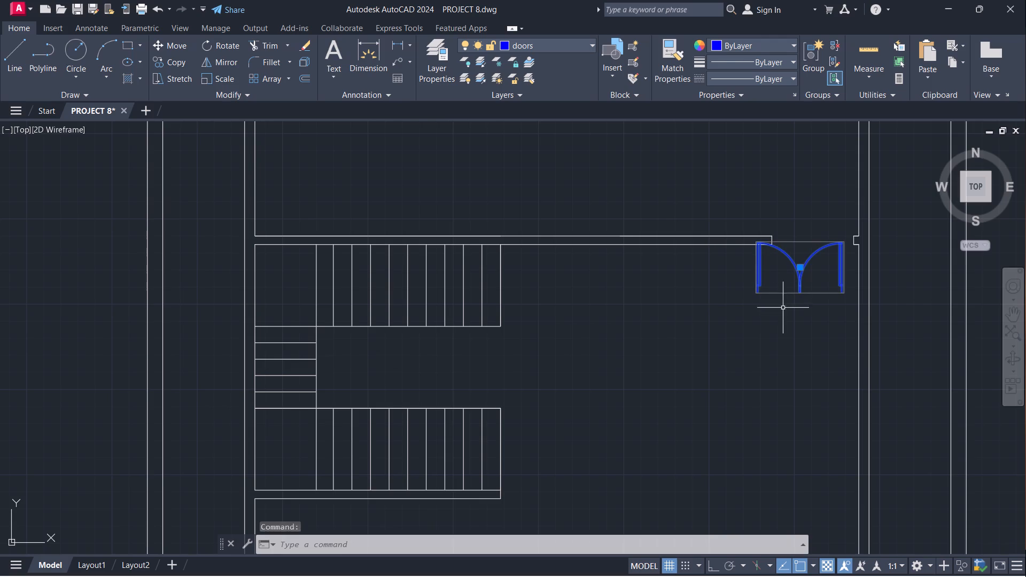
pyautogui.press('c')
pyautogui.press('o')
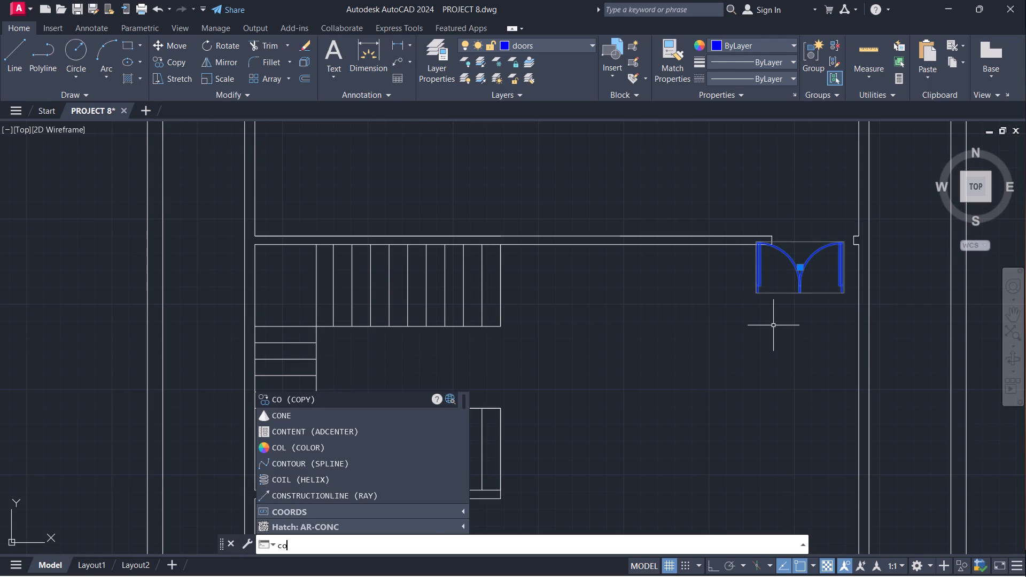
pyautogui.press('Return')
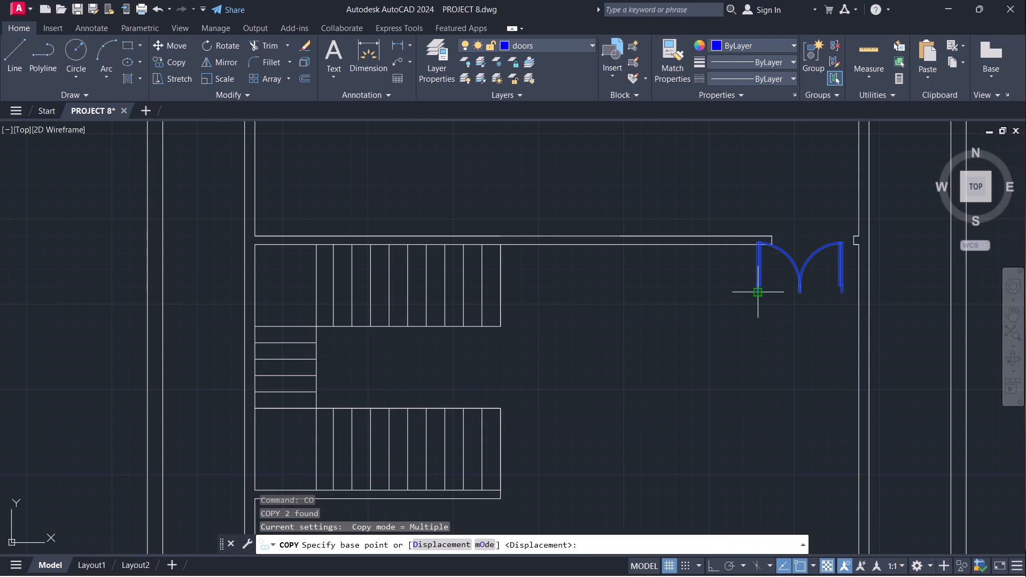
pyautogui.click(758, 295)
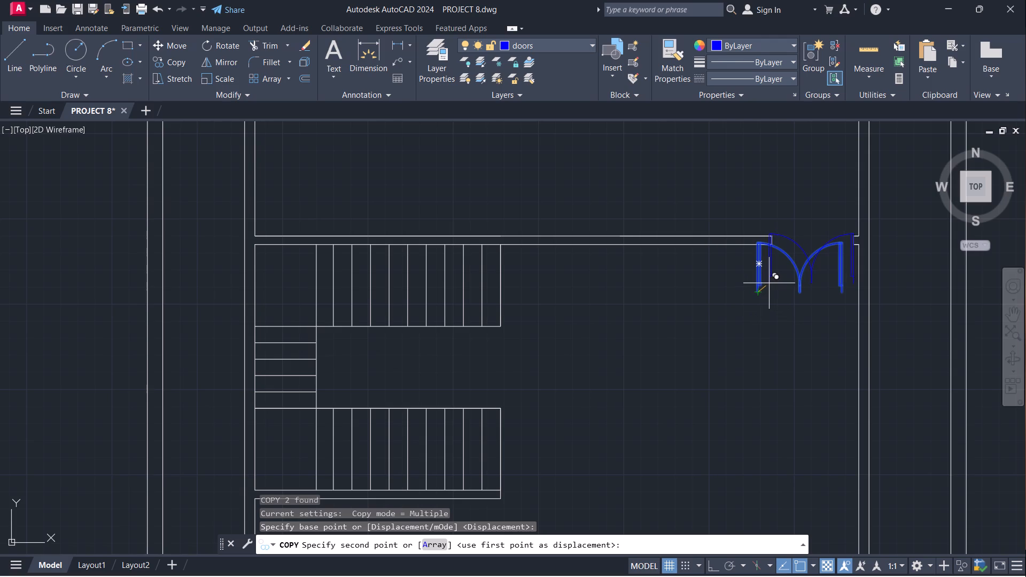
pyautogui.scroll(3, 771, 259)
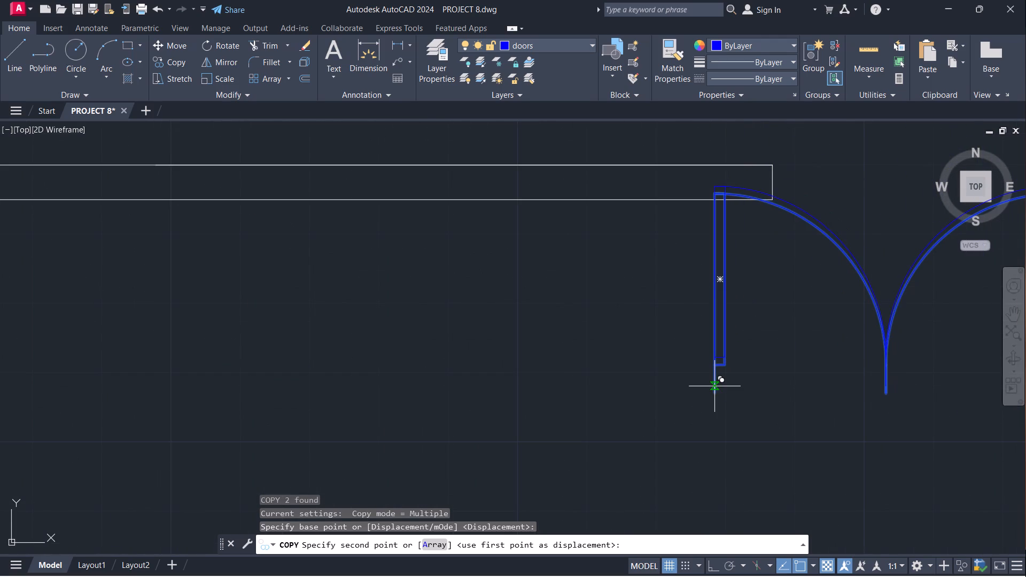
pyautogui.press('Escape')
# Move the third plan's double door into its wall opening, snapping the door's lower-left end to the left jamb's lower corner.
pyautogui.press('m')
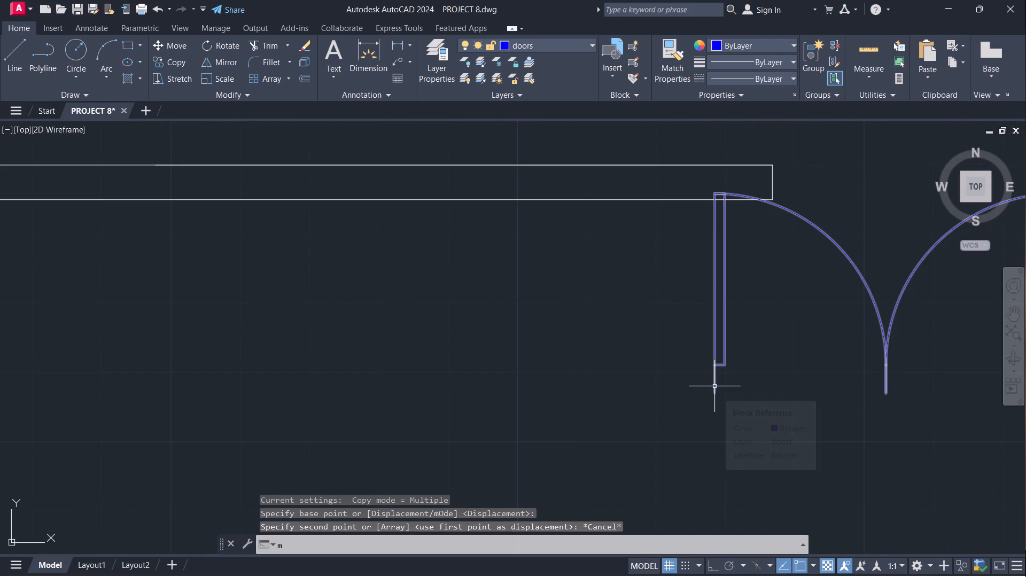
pyautogui.press('Return')
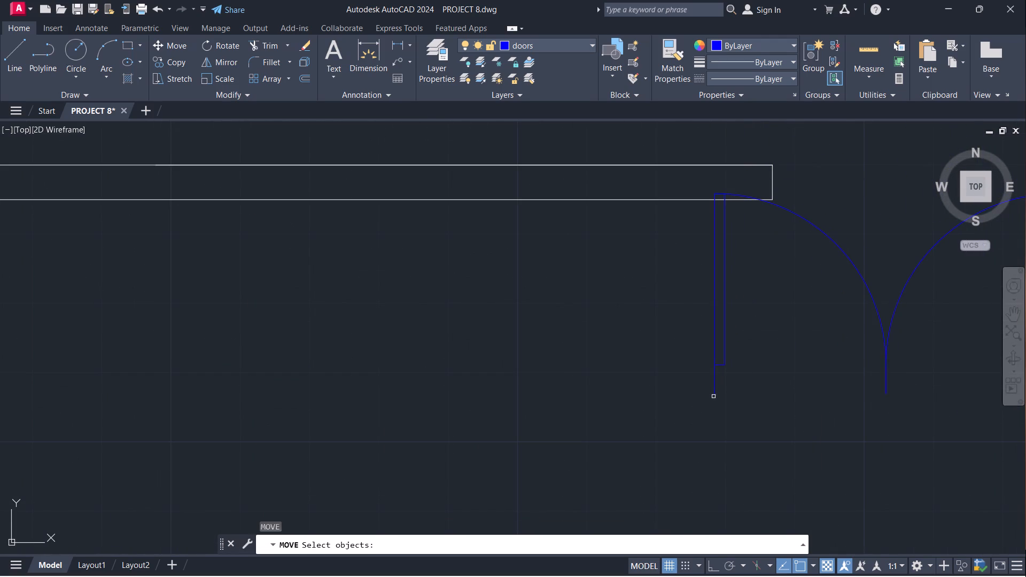
pyautogui.click(716, 395)
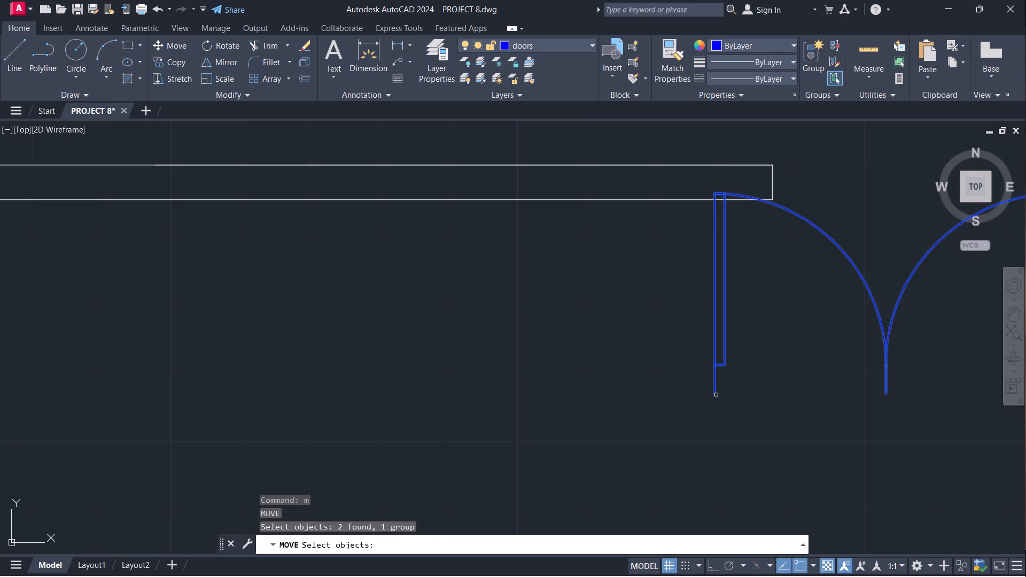
pyautogui.press('Return')
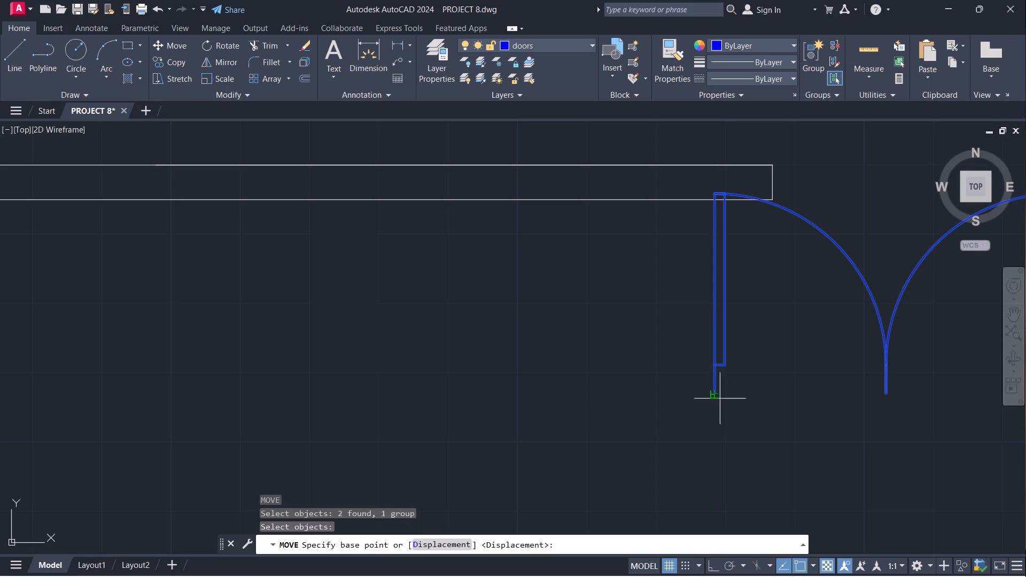
pyautogui.click(718, 394)
pyautogui.scroll(-3, 761, 274)
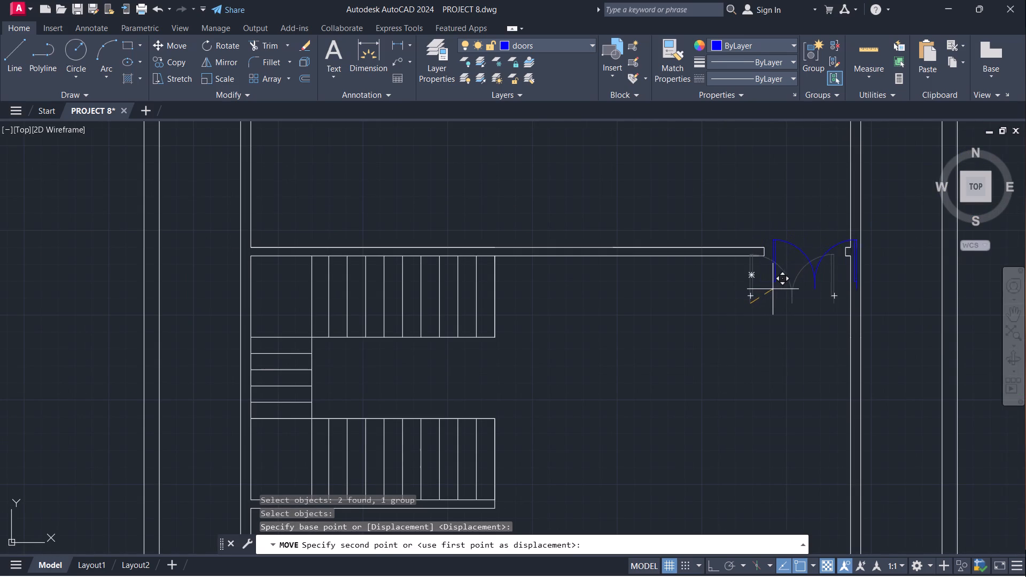
pyautogui.moveTo(780, 290); pyautogui.dragTo(703, 362, button='middle')
pyautogui.scroll(3, 690, 322)
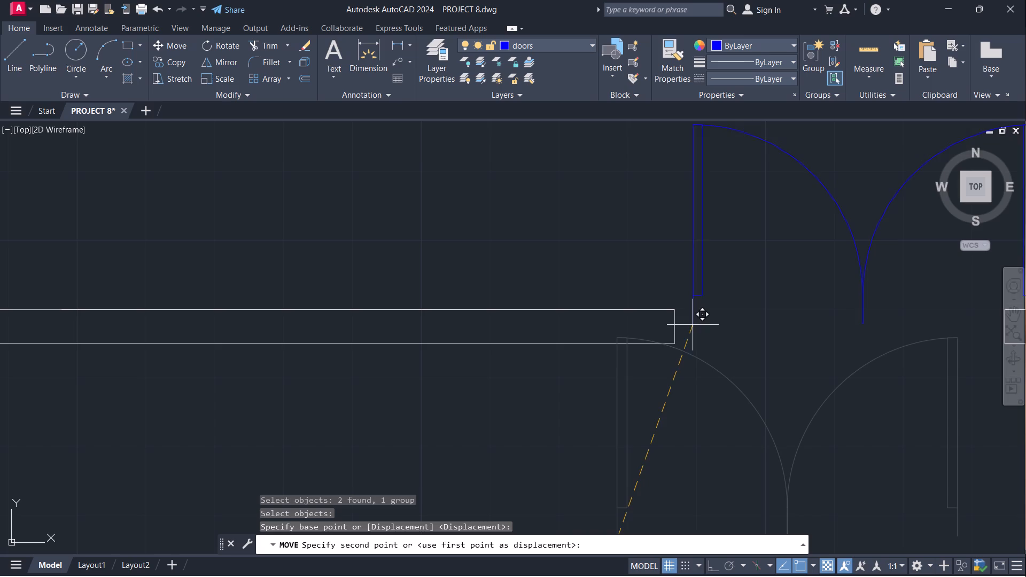
pyautogui.click(675, 342)
# Examine the door placement across all three floor plans, zooming in on the first and middle plans.
pyautogui.scroll(-3, 652, 436)
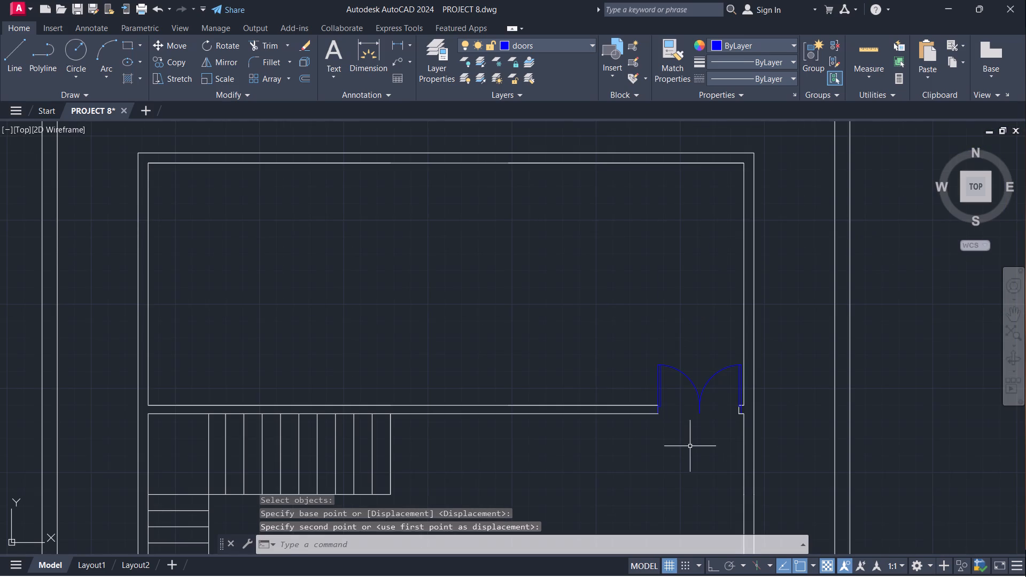
pyautogui.scroll(-1, 795, 352)
pyautogui.scroll(-2, 761, 392)
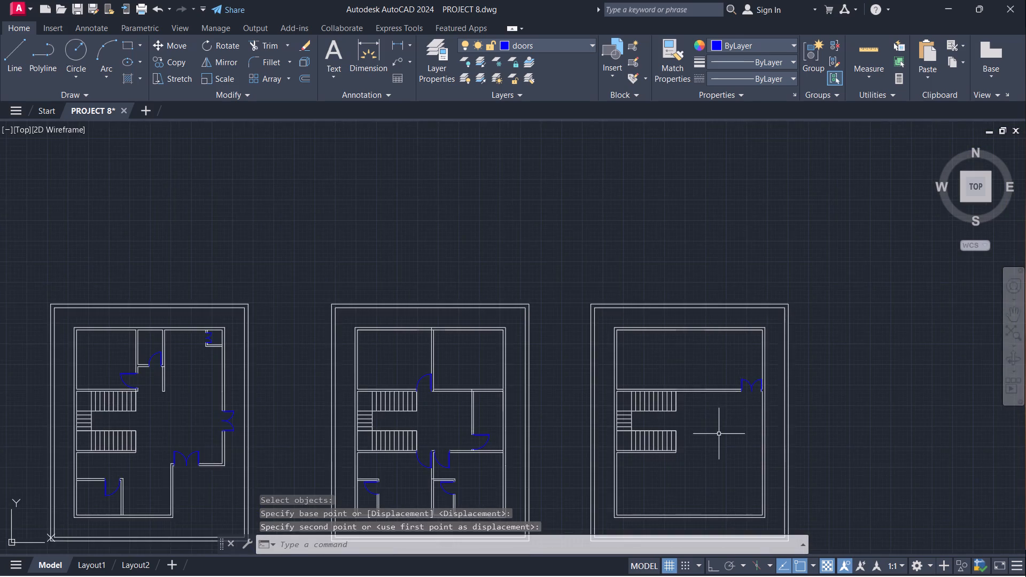
pyautogui.moveTo(719, 434); pyautogui.dragTo(822, 317, button='middle')
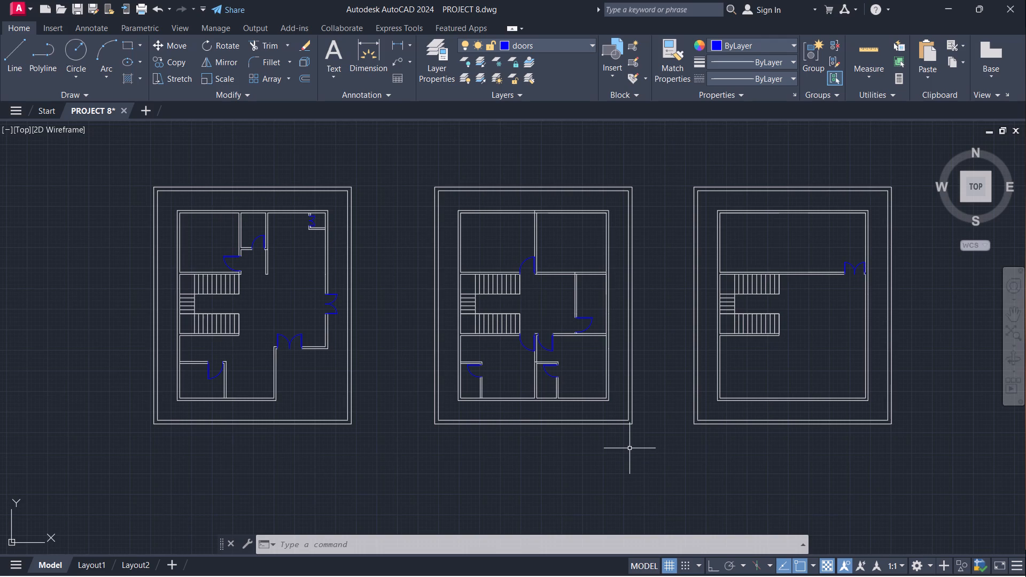
pyautogui.moveTo(379, 260); pyautogui.dragTo(409, 276, button='middle')
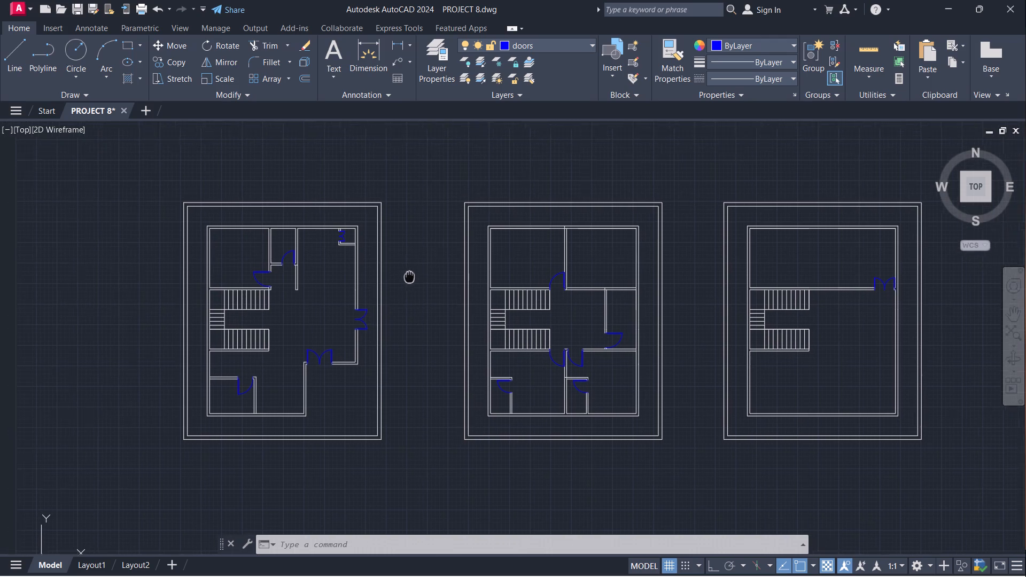
pyautogui.moveTo(409, 276); pyautogui.dragTo(457, 267, button='middle')
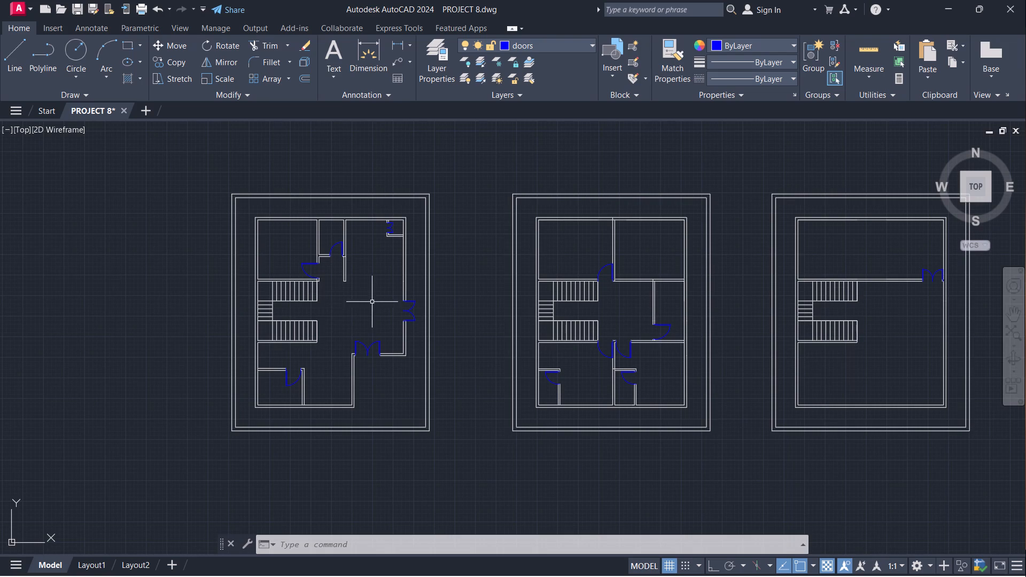
pyautogui.scroll(1, 338, 309)
pyautogui.scroll(1, 392, 239)
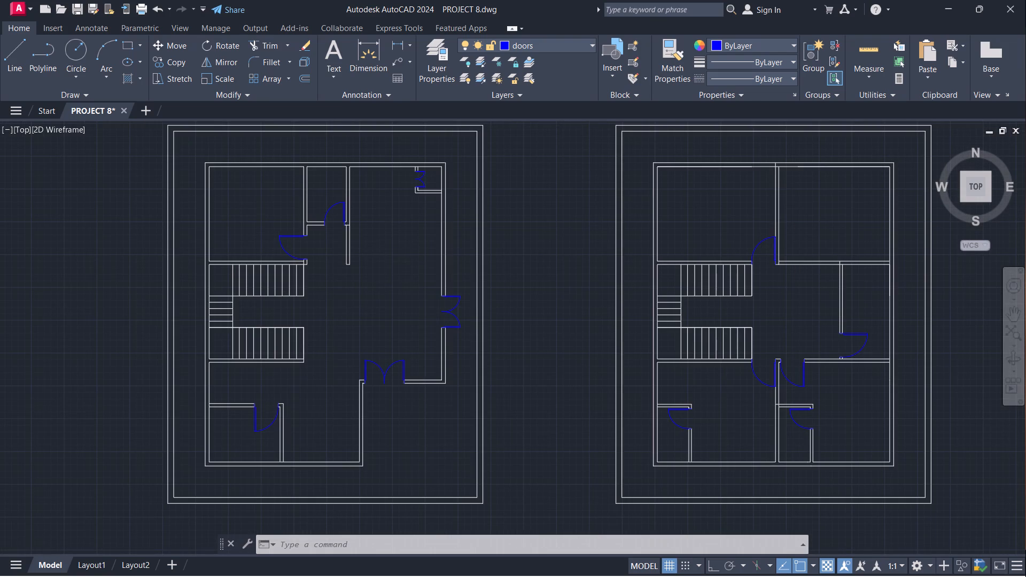
pyautogui.moveTo(385, 229); pyautogui.dragTo(422, 277, button='middle')
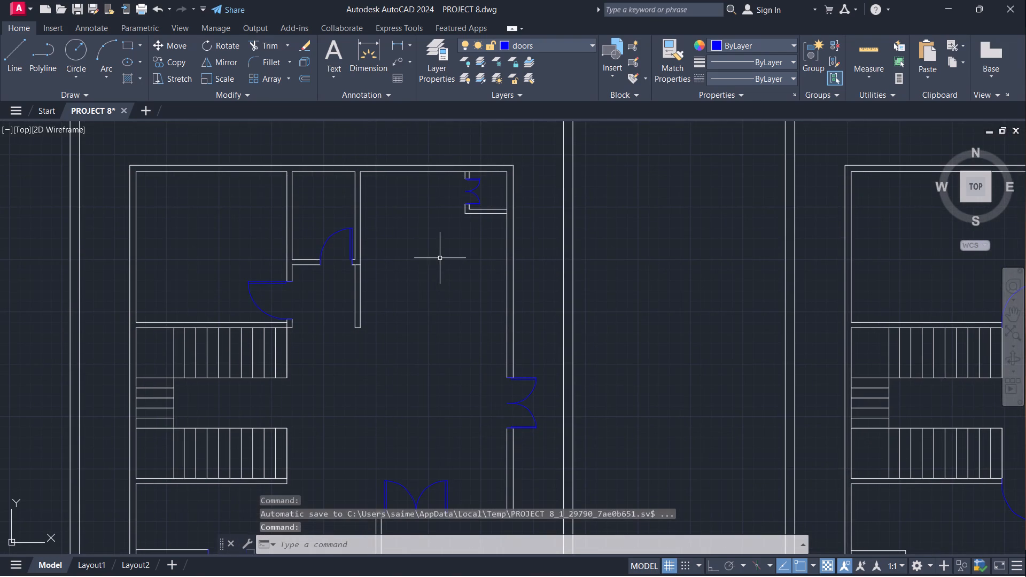
pyautogui.scroll(-1, 440, 258)
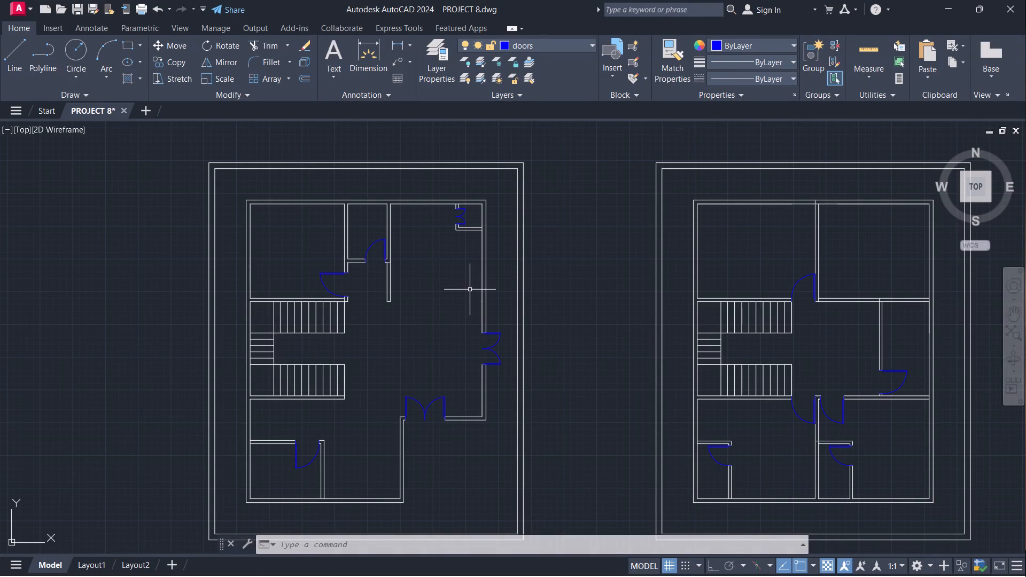
pyautogui.scroll(-1, 442, 315)
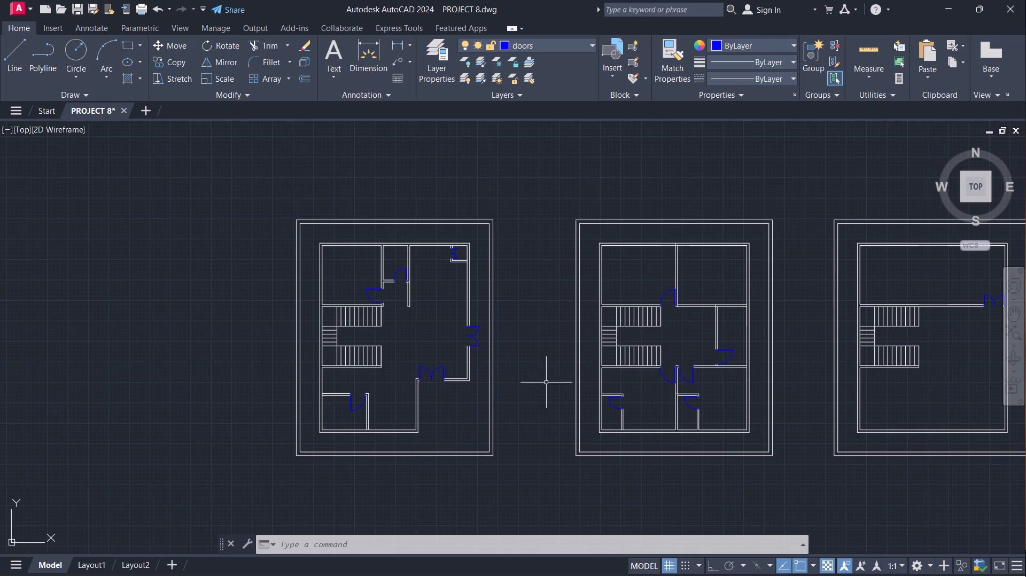
pyautogui.scroll(1, 542, 384)
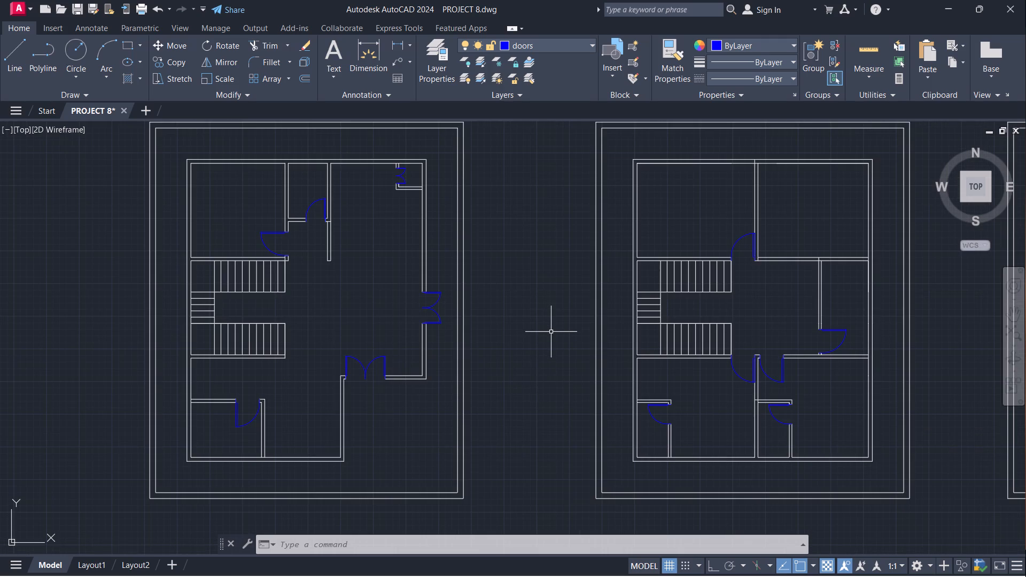
pyautogui.scroll(-1, 551, 329)
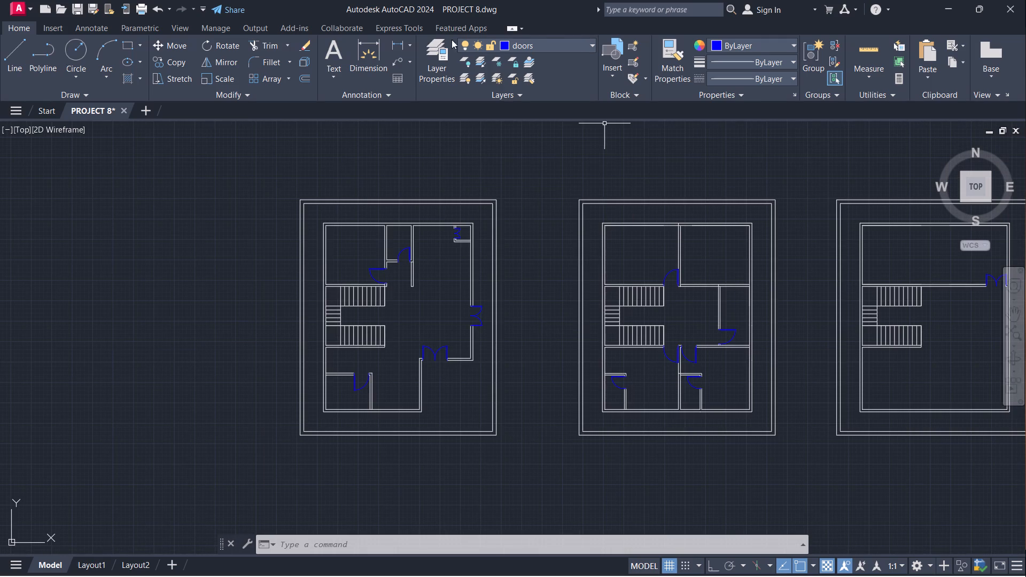
# Create a new layer named windows and set its colour to green.
pyautogui.click(439, 46)
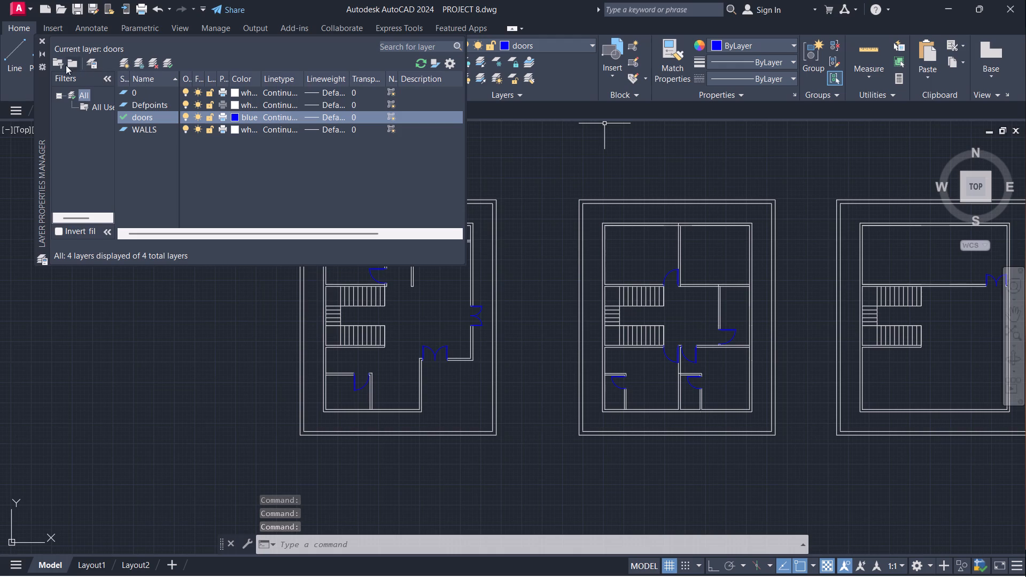
pyautogui.click(126, 61)
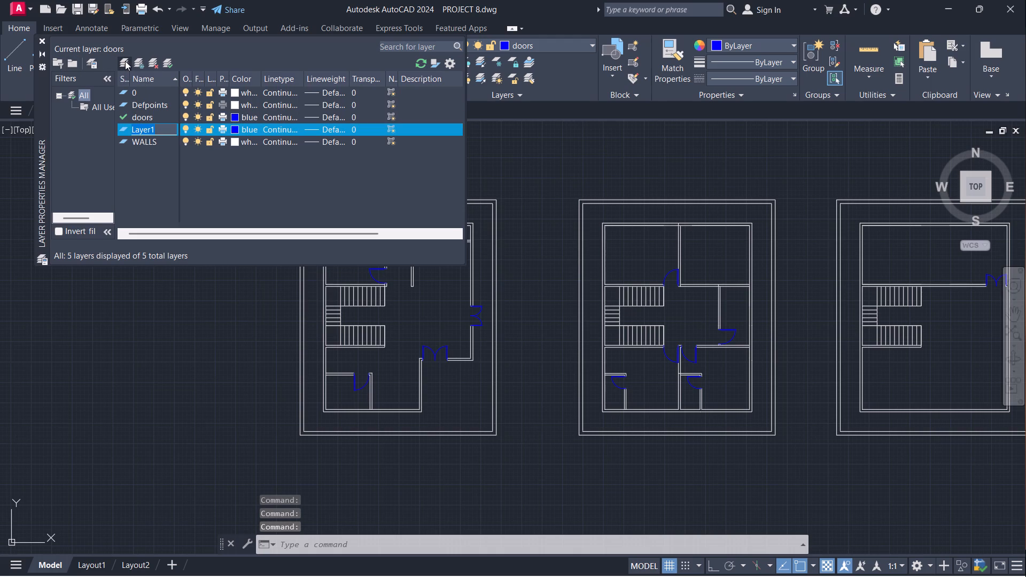
pyautogui.press('BackSpace')
pyautogui.press('w')
pyautogui.write('indows')
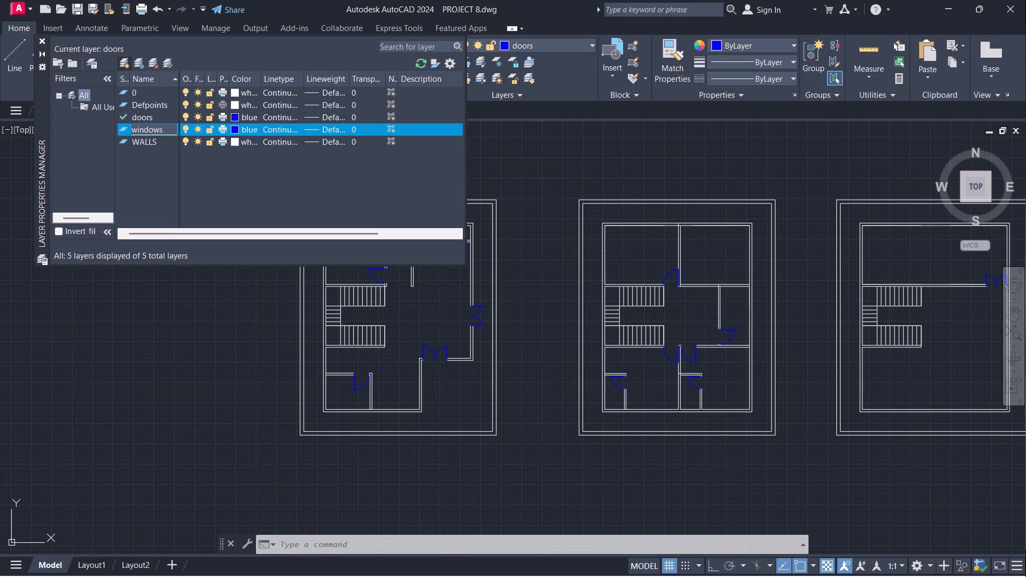
pyautogui.click(236, 129)
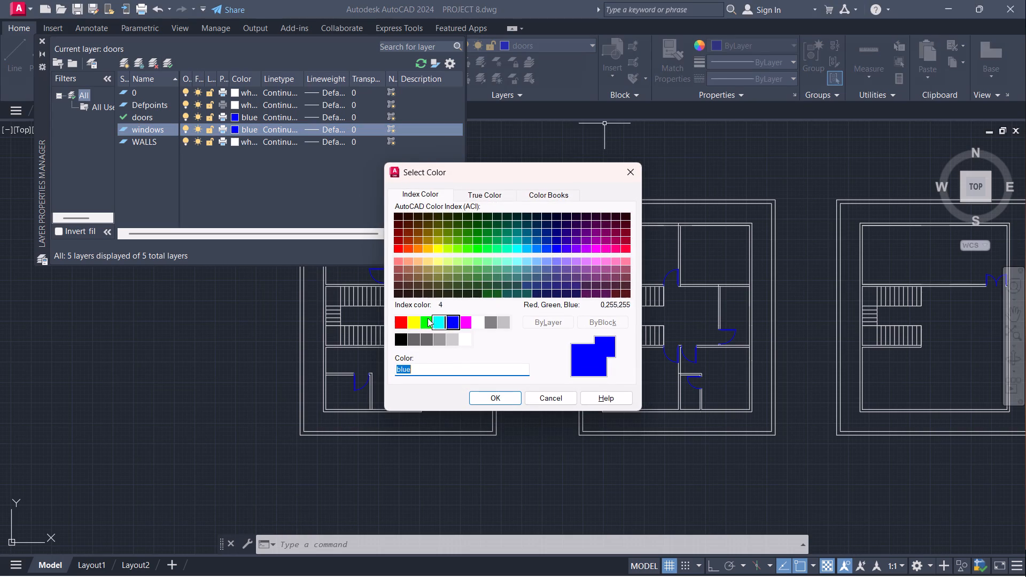
pyautogui.click(425, 318)
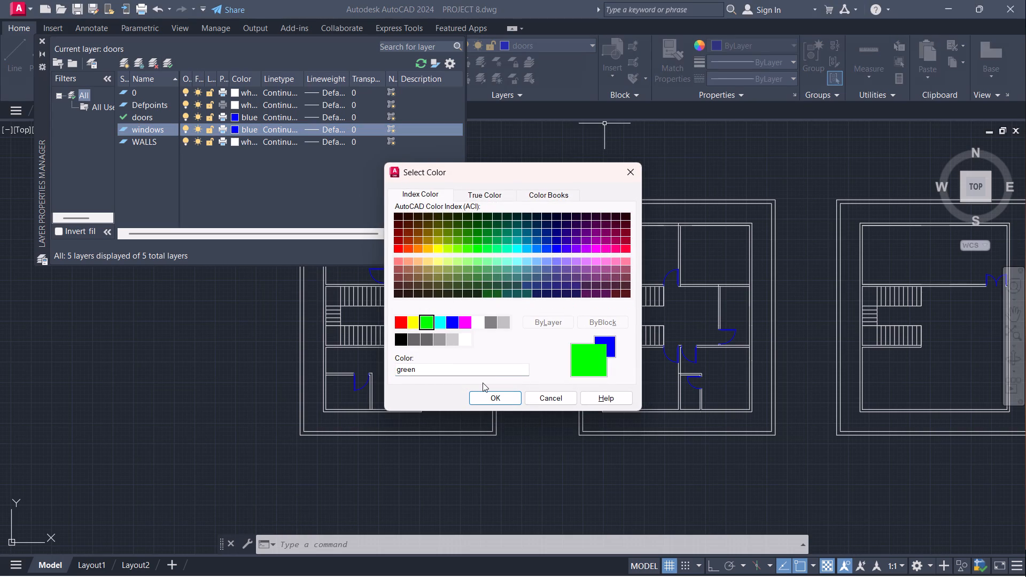
pyautogui.click(491, 400)
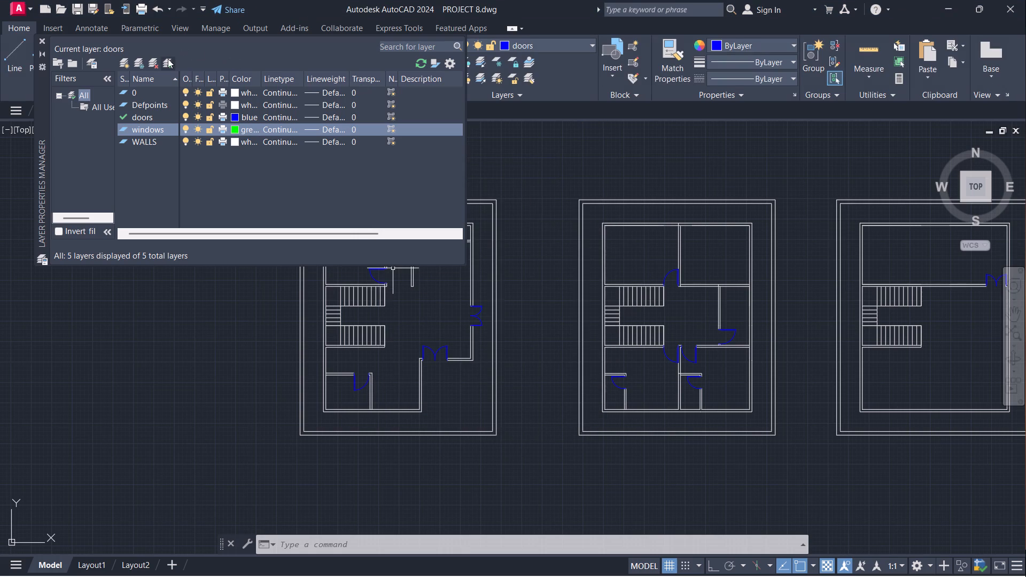
# Make the windows layer current and close the layer manager.
pyautogui.click(168, 59)
pyautogui.click(43, 37)
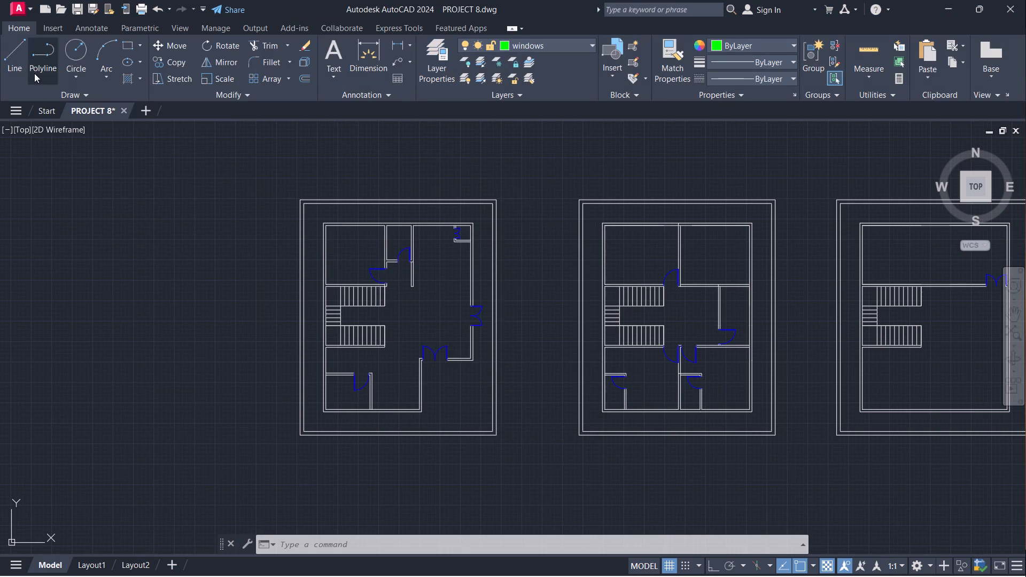
# Draw a long, narrow horizontal rectangle on the windows layer in the empty space beside the first floor plan.
pyautogui.scroll(-1, 37, 180)
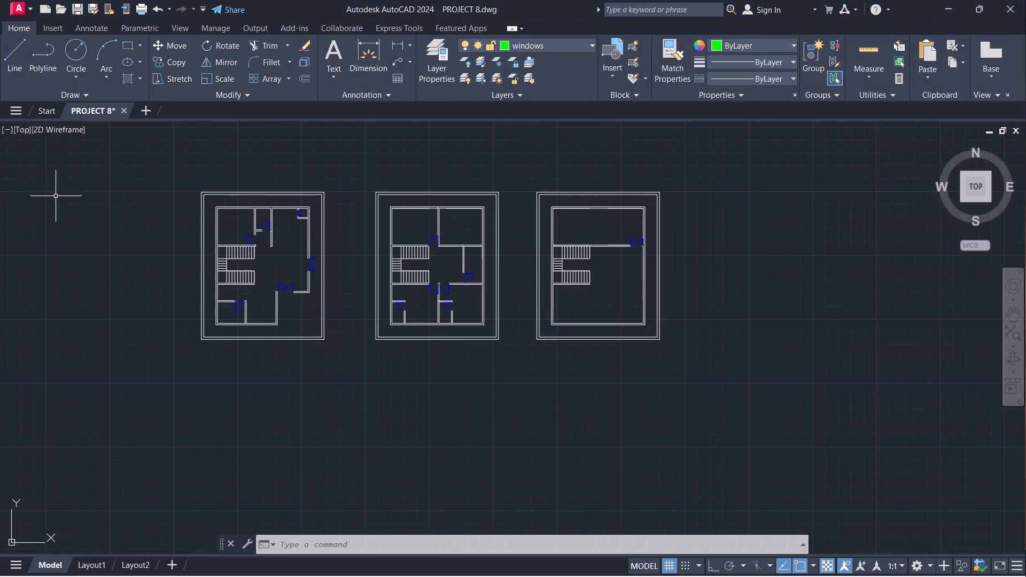
pyautogui.moveTo(56, 196); pyautogui.dragTo(387, 280, button='middle')
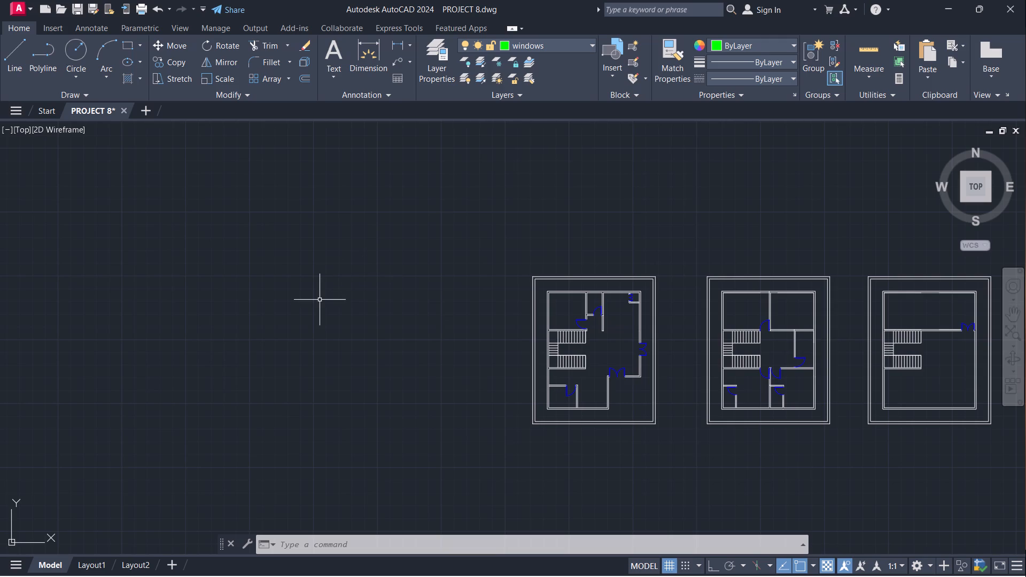
pyautogui.write('rec')
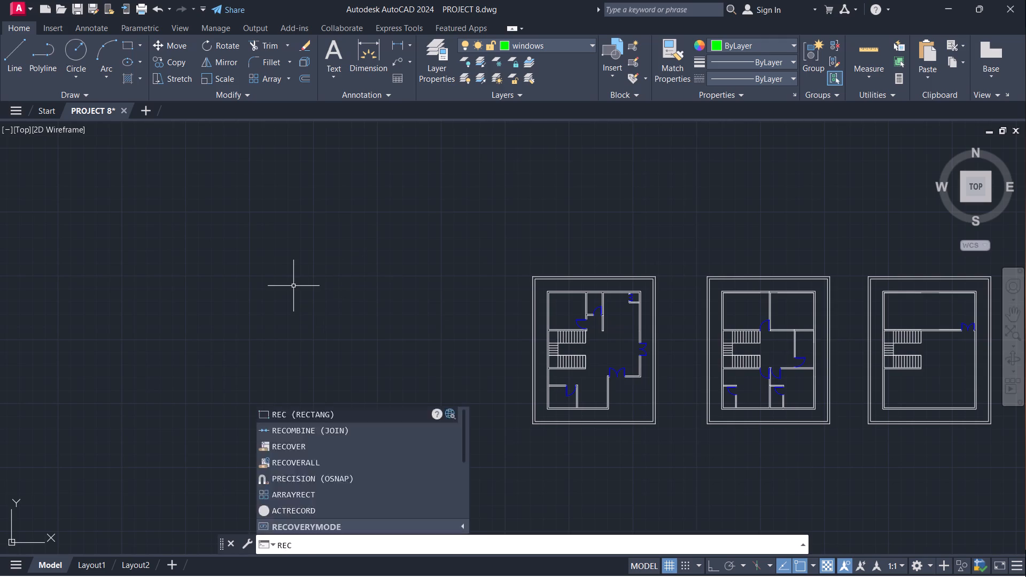
pyautogui.press('Return')
pyautogui.click(239, 290)
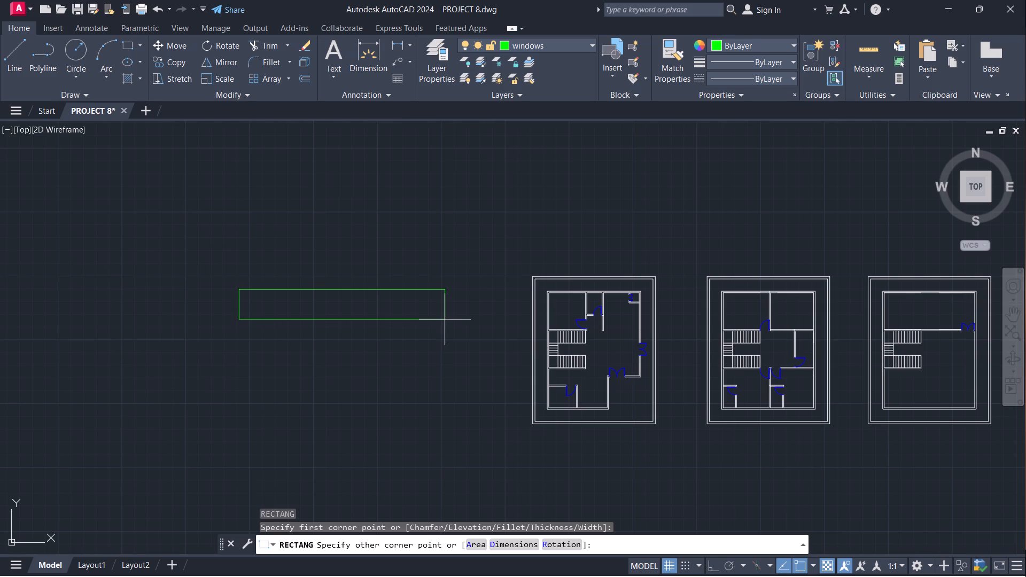
pyautogui.click(445, 318)
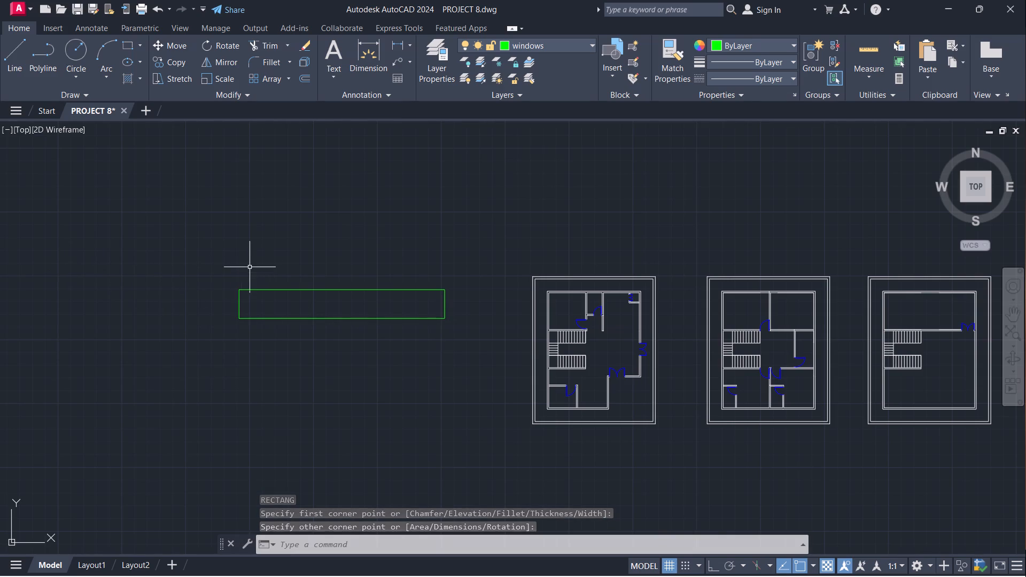
# Check the thickness of the first plan's outer room wall with a trial linear dimension, without placing it.
pyautogui.scroll(1, 250, 264)
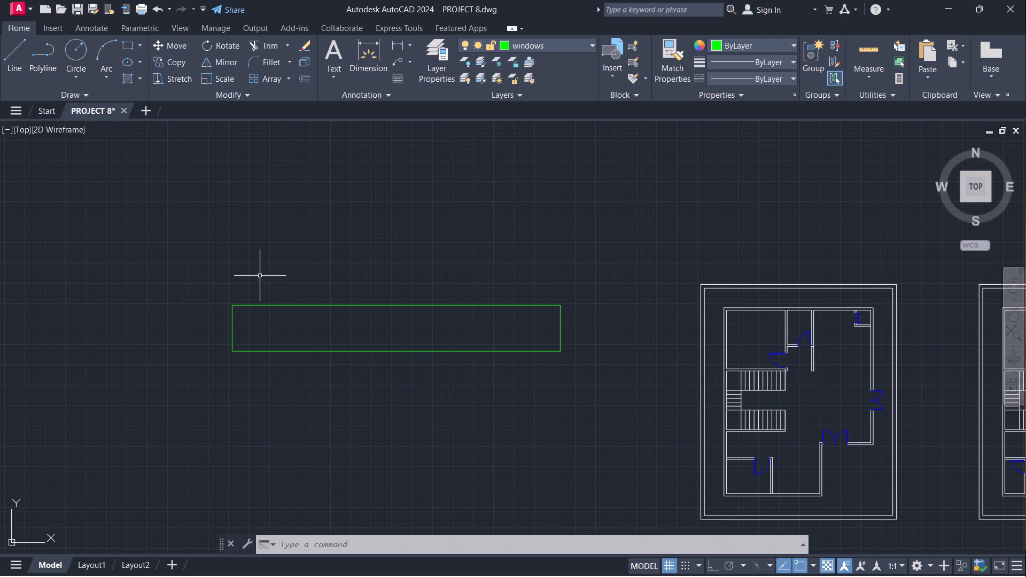
pyautogui.click(393, 43)
pyautogui.scroll(4, 735, 309)
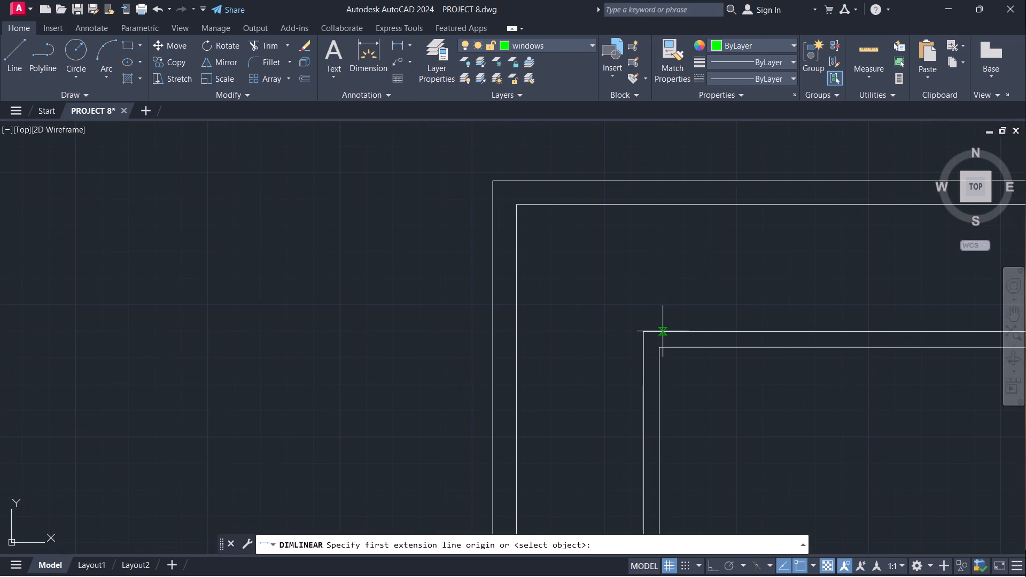
pyautogui.click(664, 332)
pyautogui.click(661, 348)
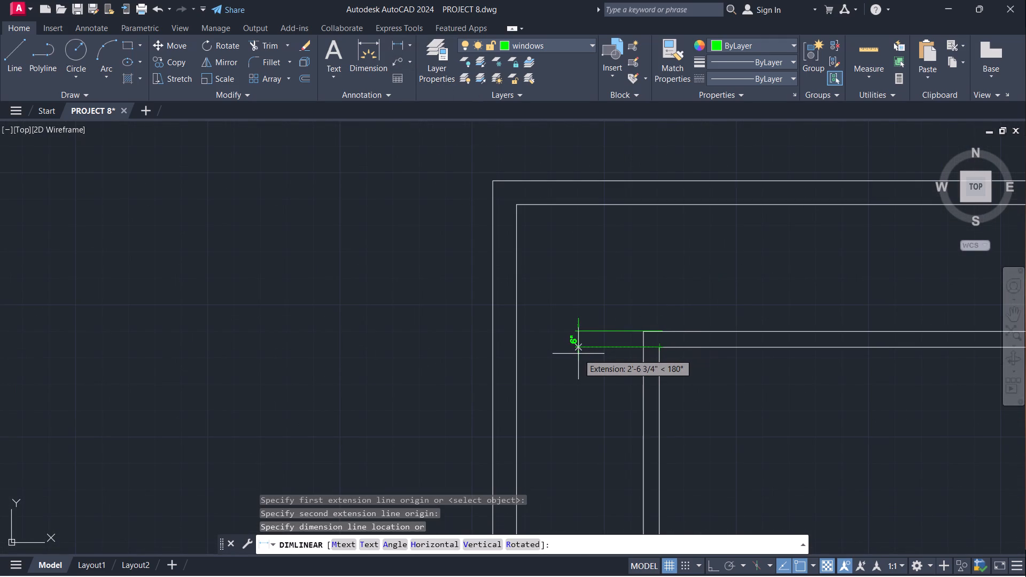
pyautogui.press('Escape')
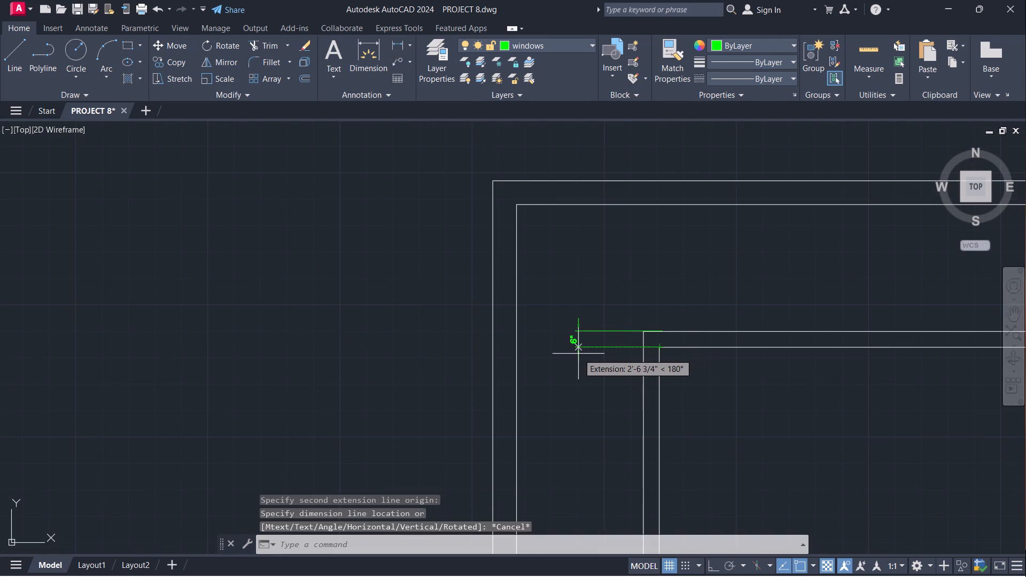
# Check the thickness of the first plan's interior partition beside the upper-left room with a trial linear dimension, without placing it.
pyautogui.scroll(-2, 588, 274)
pyautogui.press('space')
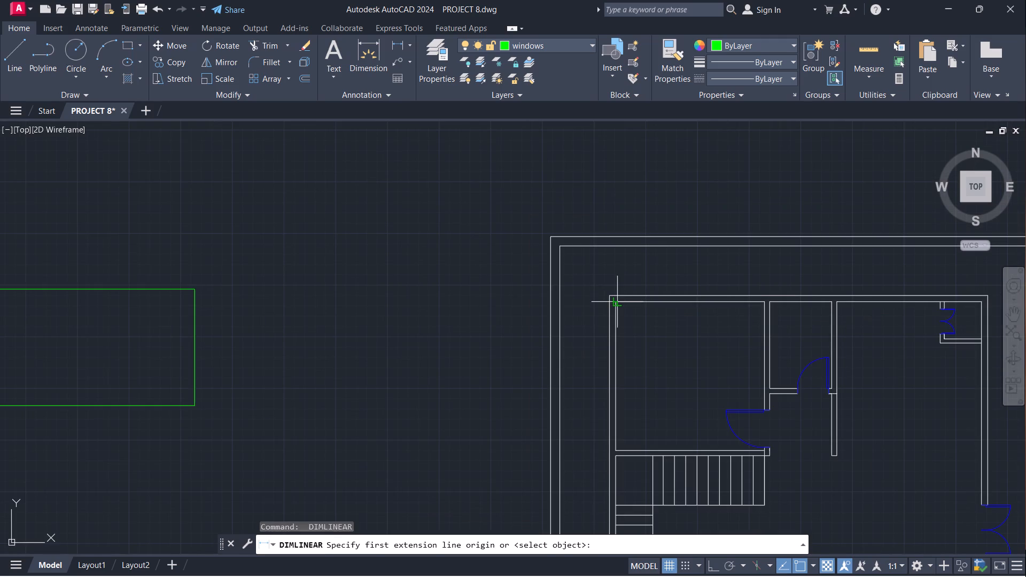
pyautogui.scroll(3, 774, 321)
pyautogui.click(755, 318)
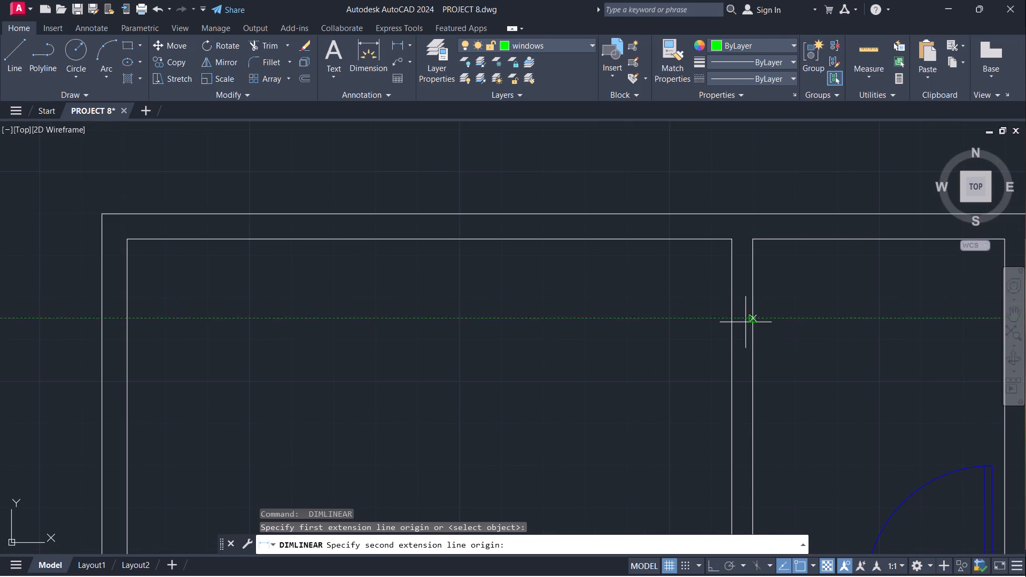
pyautogui.click(735, 320)
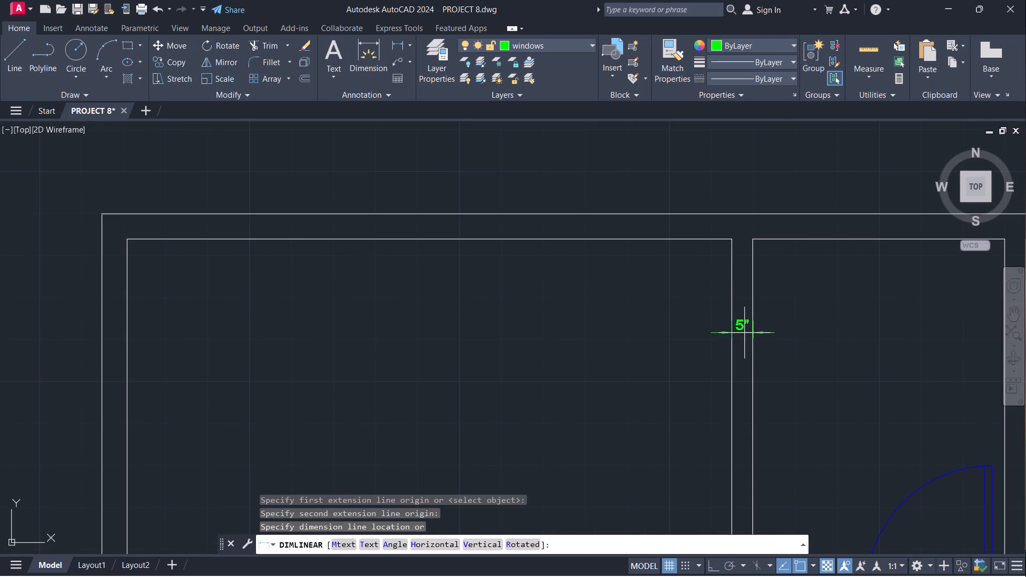
pyautogui.press('Escape')
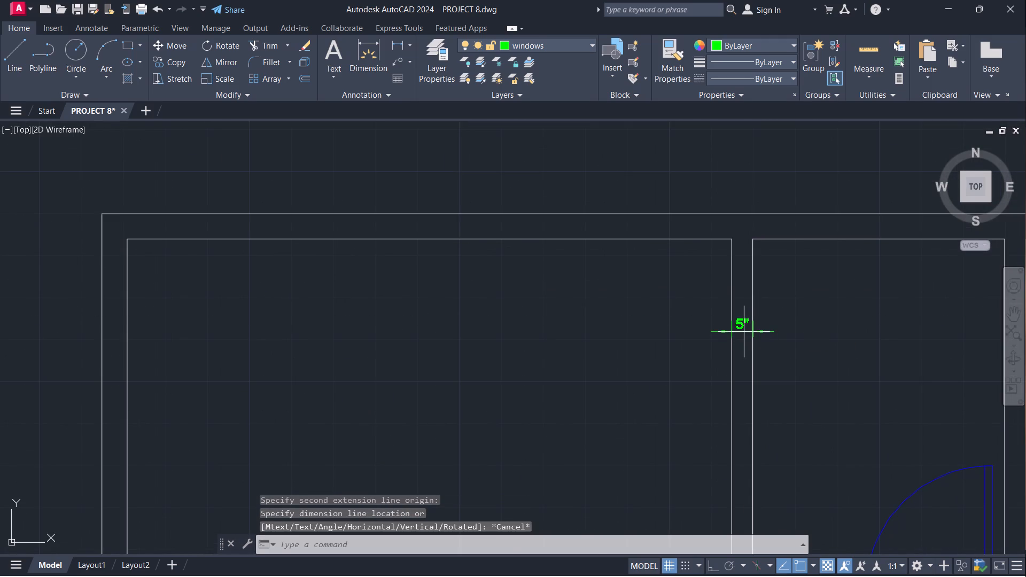
# Scale the green rectangle by reference from its upper-left corner, using its short side as reference and 6 inches as new length.
pyautogui.scroll(-2, 771, 314)
pyautogui.moveTo(819, 344); pyautogui.dragTo(718, 298, button='middle')
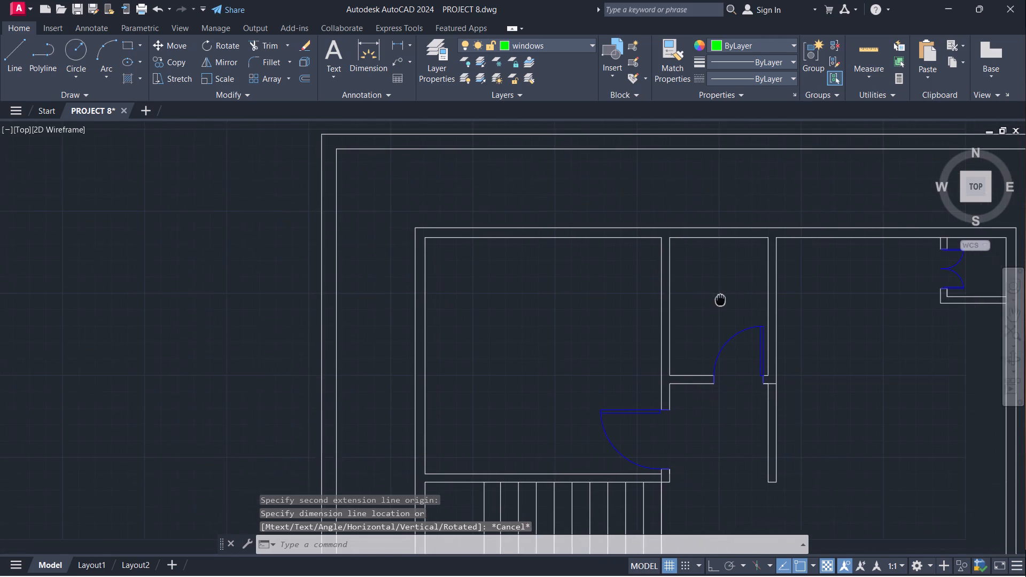
pyautogui.moveTo(718, 298); pyautogui.dragTo(717, 297, button='middle')
pyautogui.scroll(-1, 472, 286)
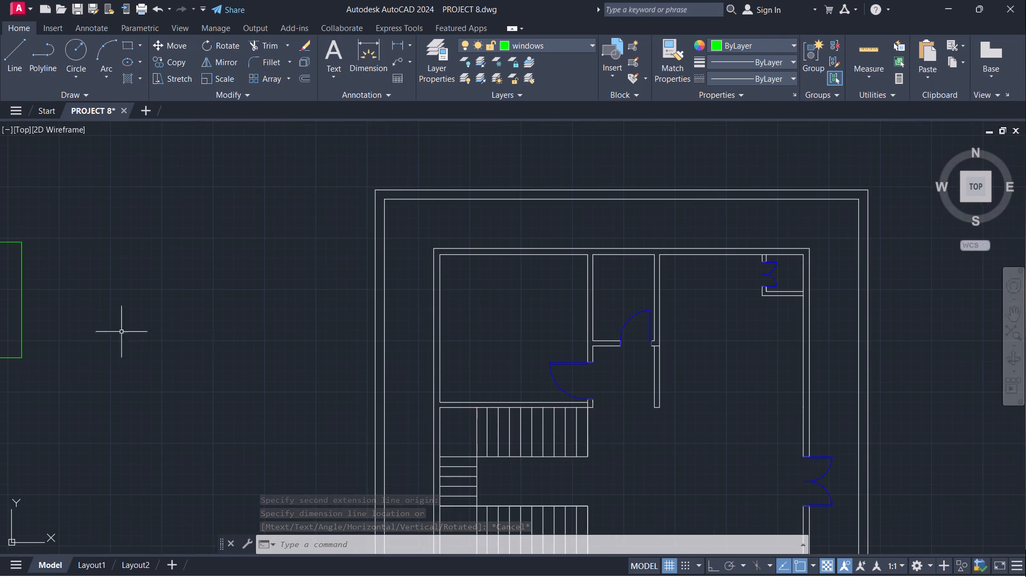
pyautogui.moveTo(126, 329); pyautogui.dragTo(436, 307, button='middle')
pyautogui.scroll(-2, 434, 307)
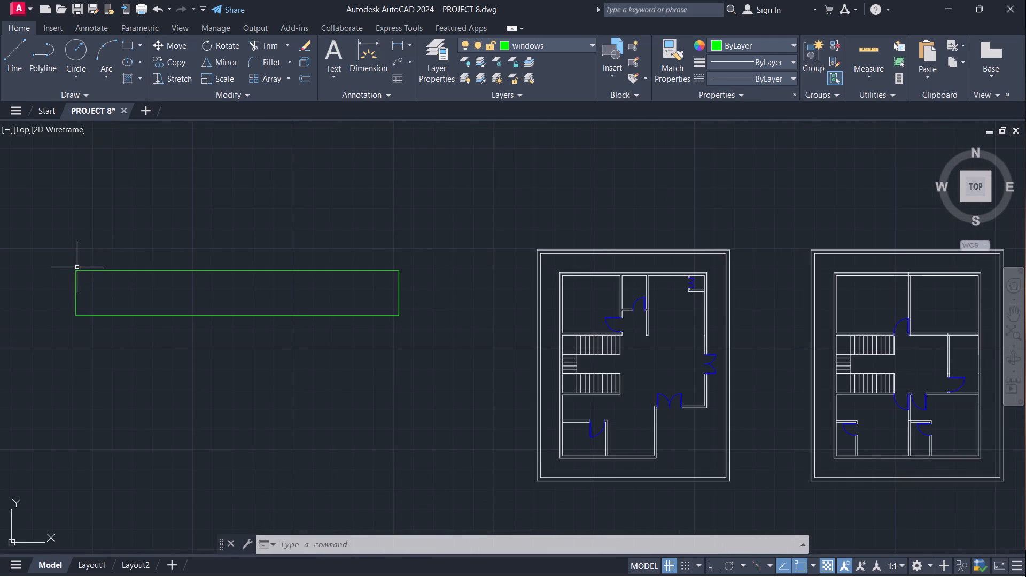
pyautogui.moveTo(45, 249); pyautogui.dragTo(57, 250)
pyautogui.click(475, 337)
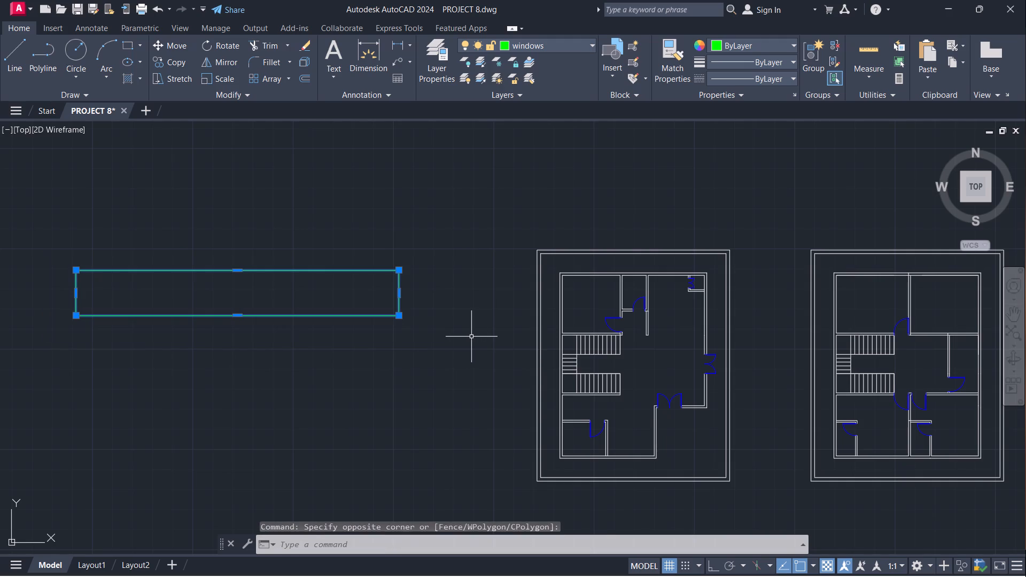
pyautogui.write('sc')
pyautogui.press('Return')
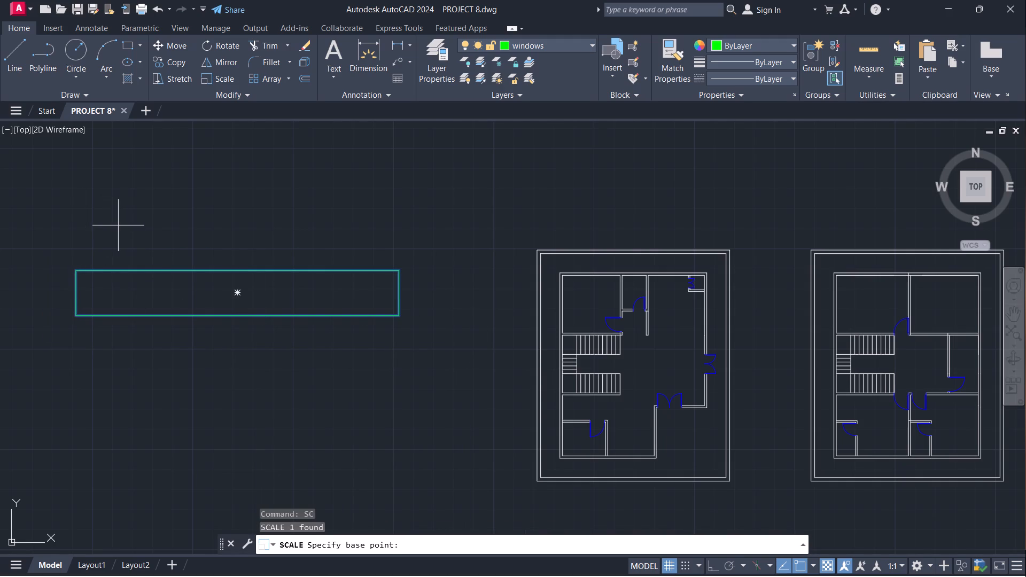
pyautogui.click(78, 271)
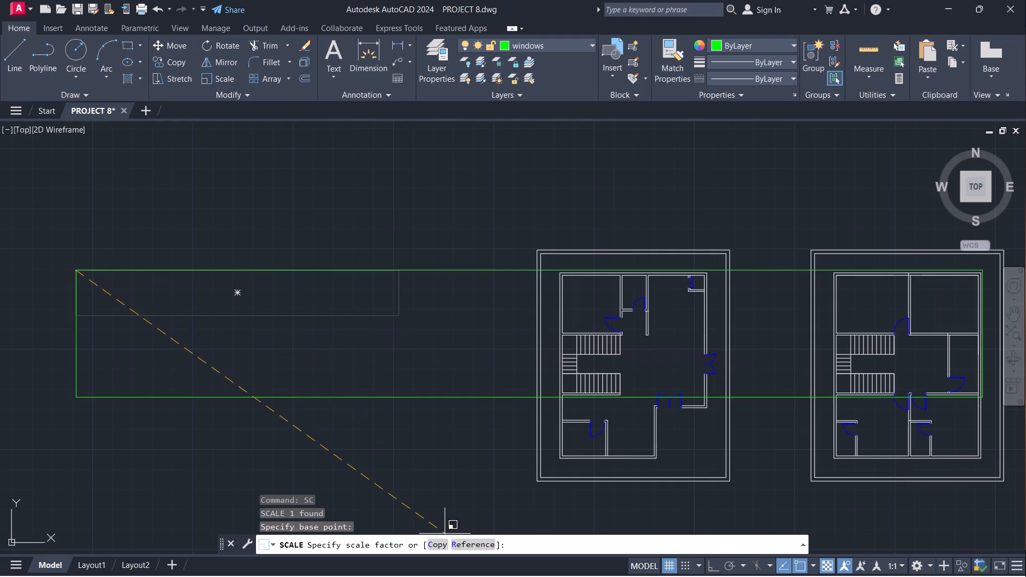
pyautogui.click(472, 543)
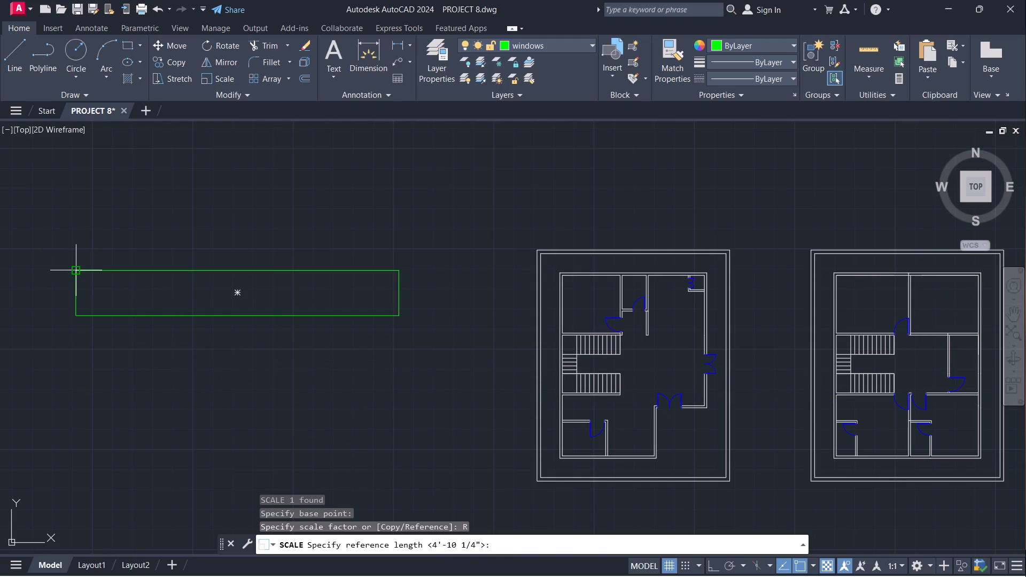
pyautogui.click(82, 270)
pyautogui.click(87, 313)
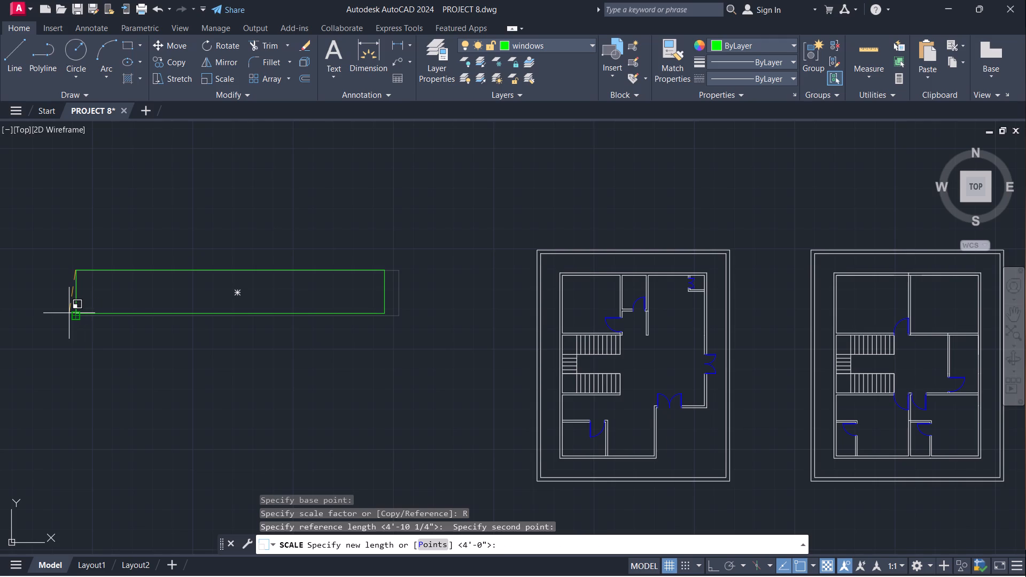
pyautogui.press('6')
pyautogui.press('Return')
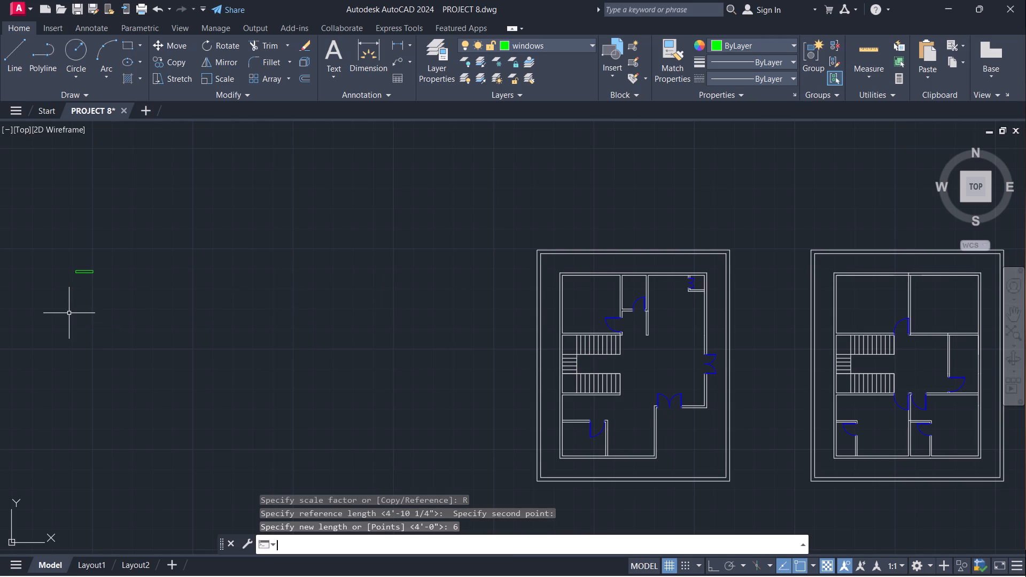
# Move the scaled green rectangle by its lower-right corner to just outside the first plan's upper-left boundary.
pyautogui.scroll(3, 85, 261)
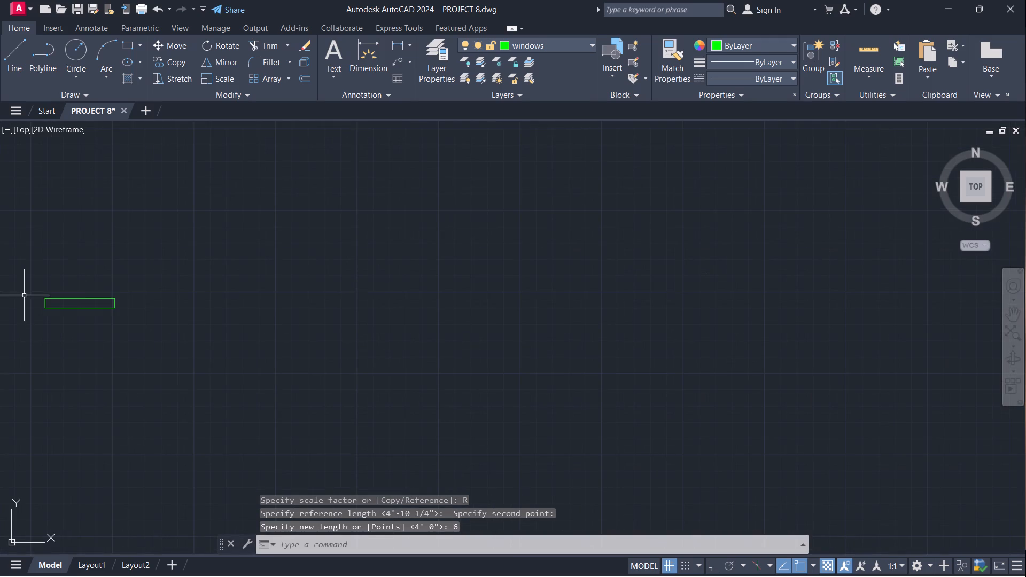
pyautogui.click(19, 284)
pyautogui.click(152, 346)
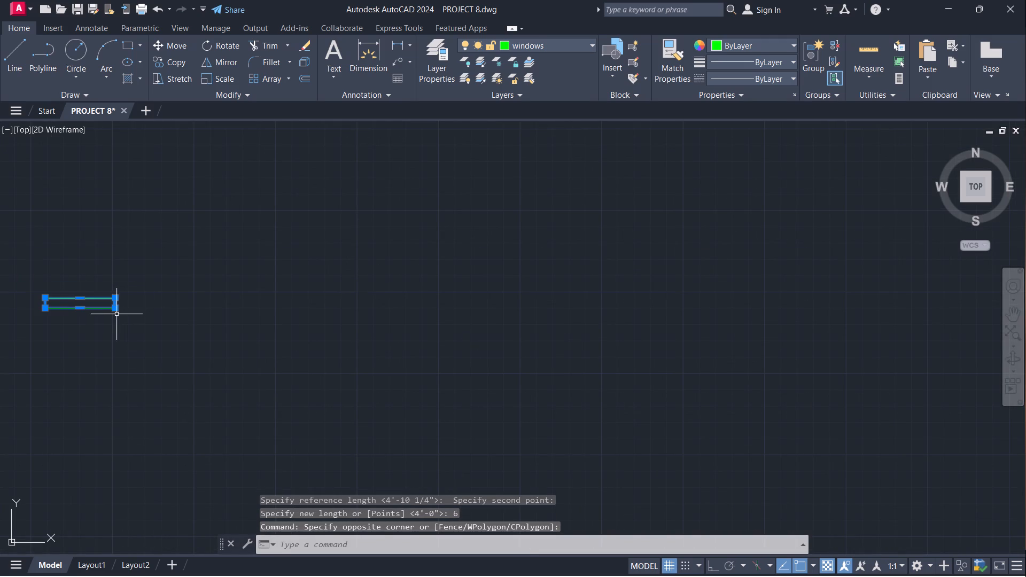
pyautogui.press('m')
pyautogui.press('Return')
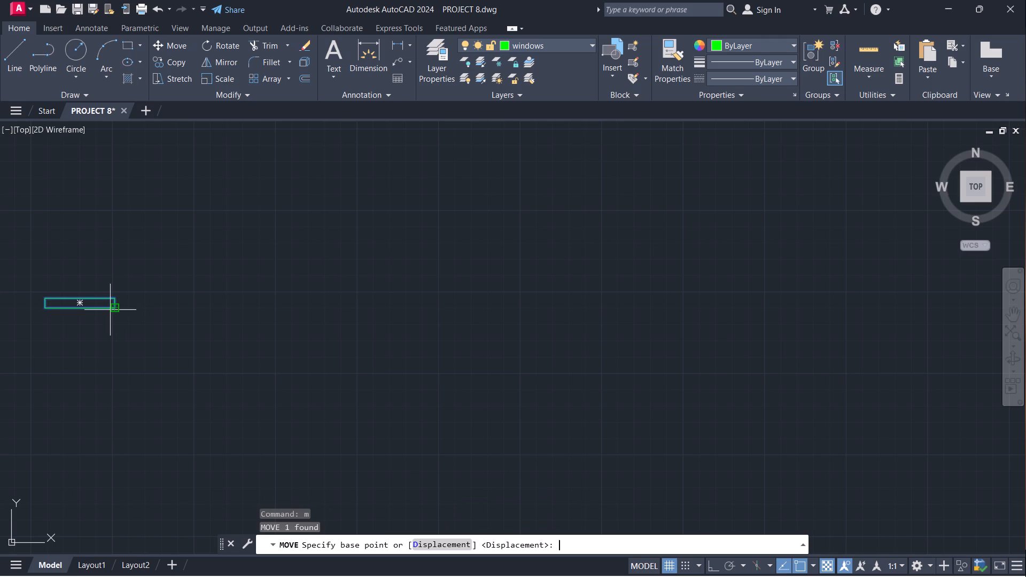
pyautogui.click(110, 310)
pyautogui.scroll(-5, 720, 336)
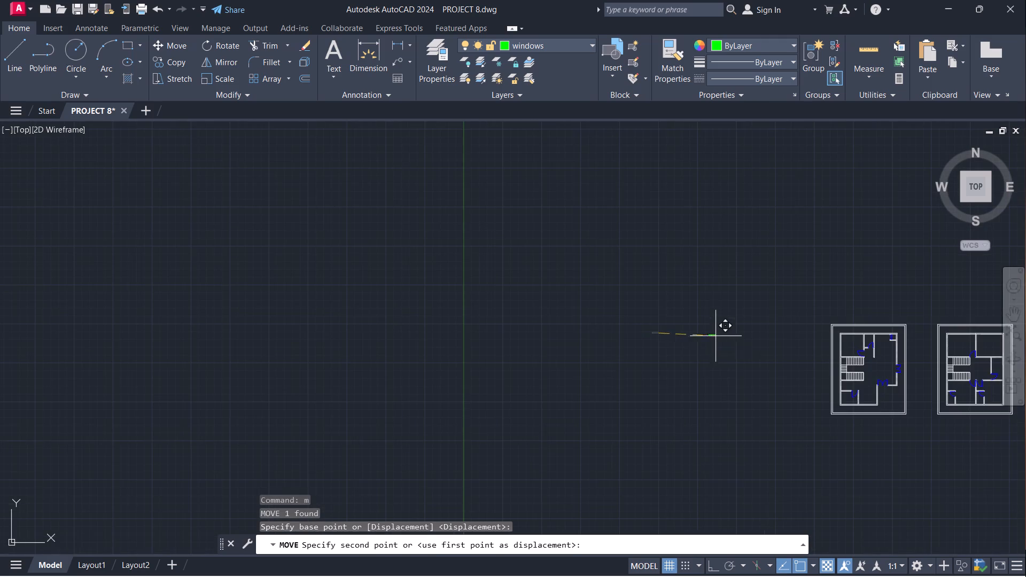
pyautogui.moveTo(729, 356); pyautogui.dragTo(427, 395, button='middle')
pyautogui.scroll(2, 498, 395)
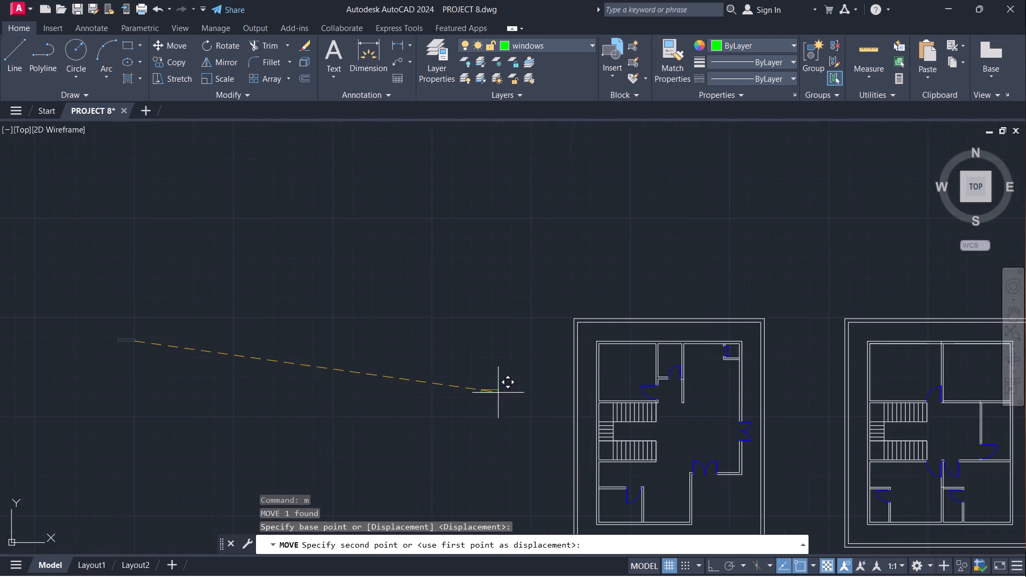
pyautogui.moveTo(501, 400); pyautogui.dragTo(448, 313, button='middle')
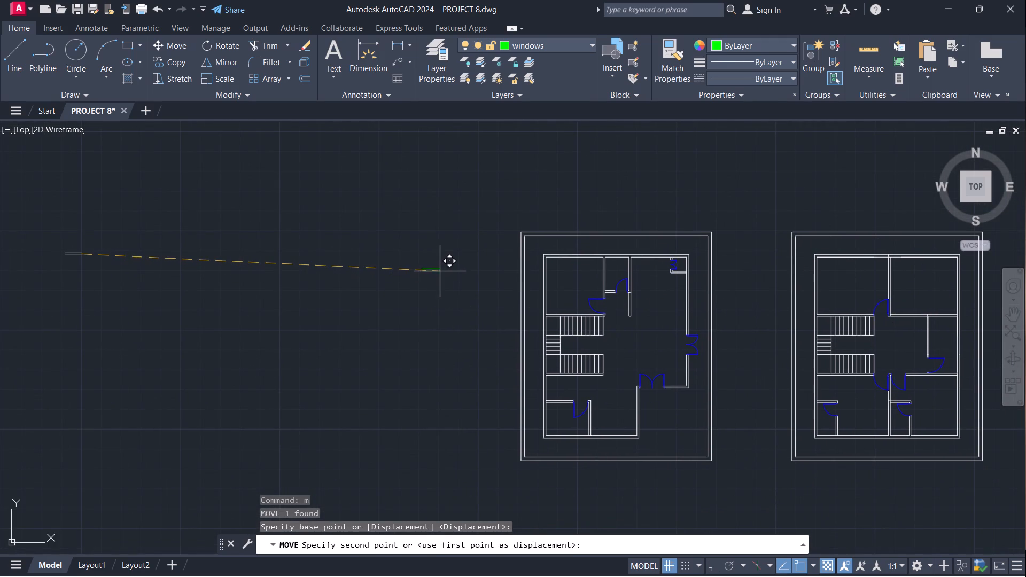
pyautogui.click(467, 263)
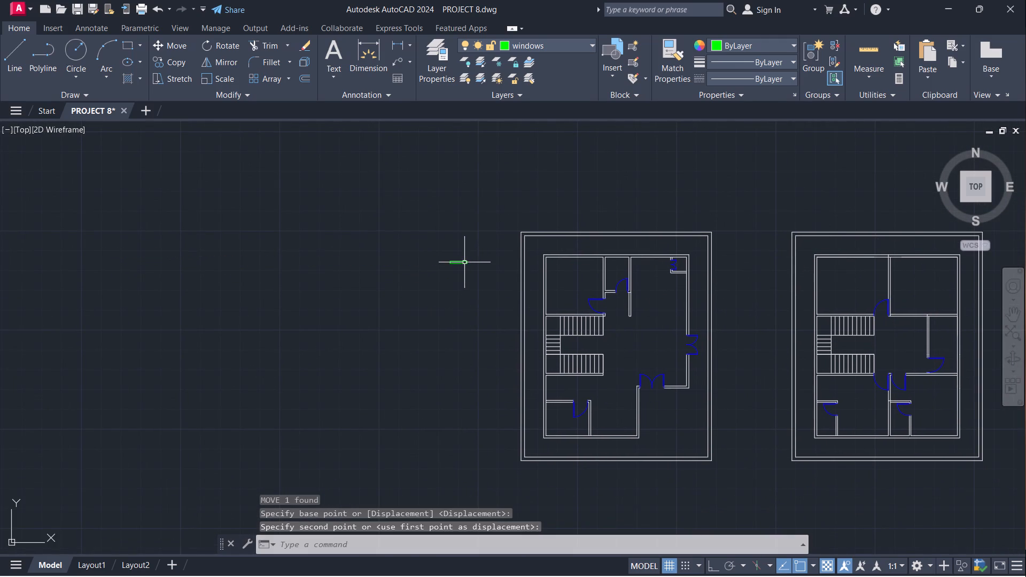
pyautogui.press('Escape')
# Explode the green window rectangle outside the first plan into separate lines.
pyautogui.scroll(2, 467, 252)
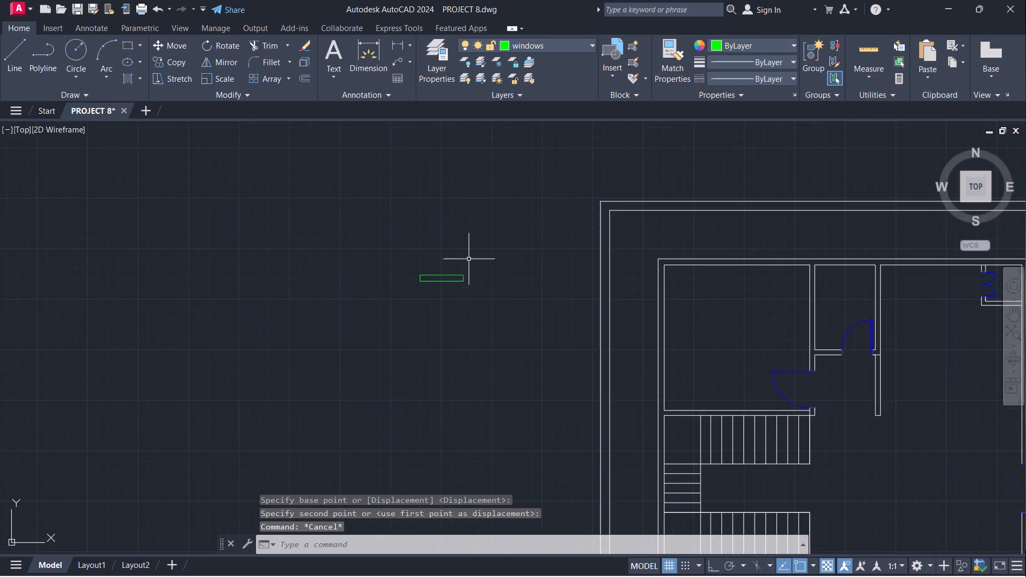
pyautogui.scroll(2, 469, 262)
pyautogui.moveTo(255, 262); pyautogui.dragTo(269, 263)
pyautogui.click(554, 367)
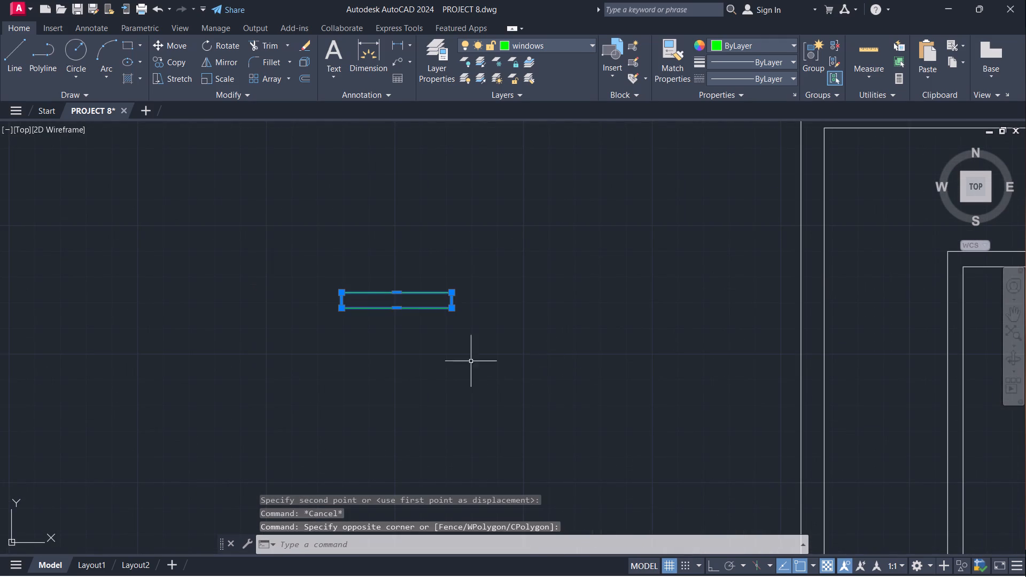
pyautogui.moveTo(405, 367); pyautogui.dragTo(429, 276, button='middle')
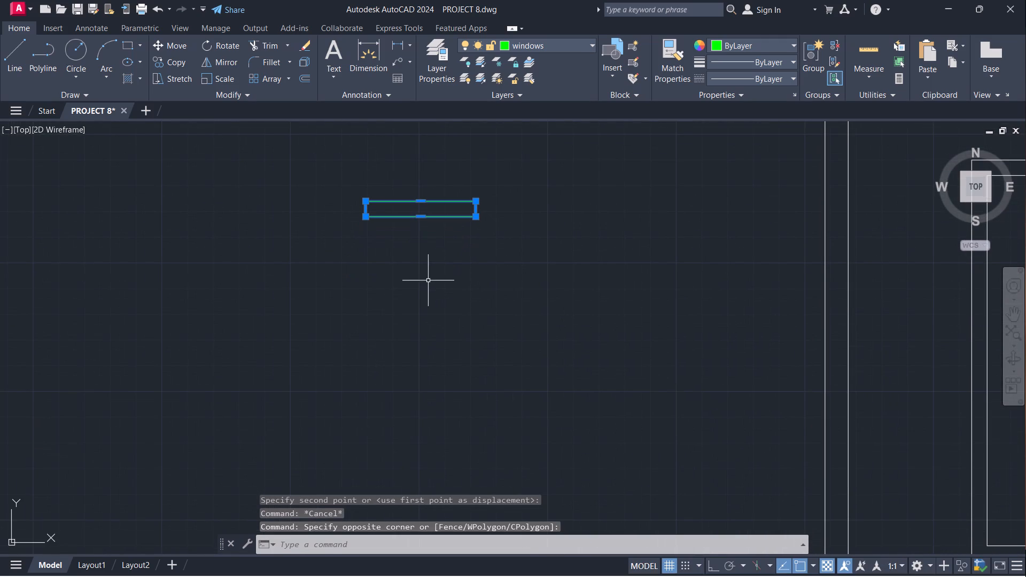
pyautogui.press('x')
pyautogui.press('Return')
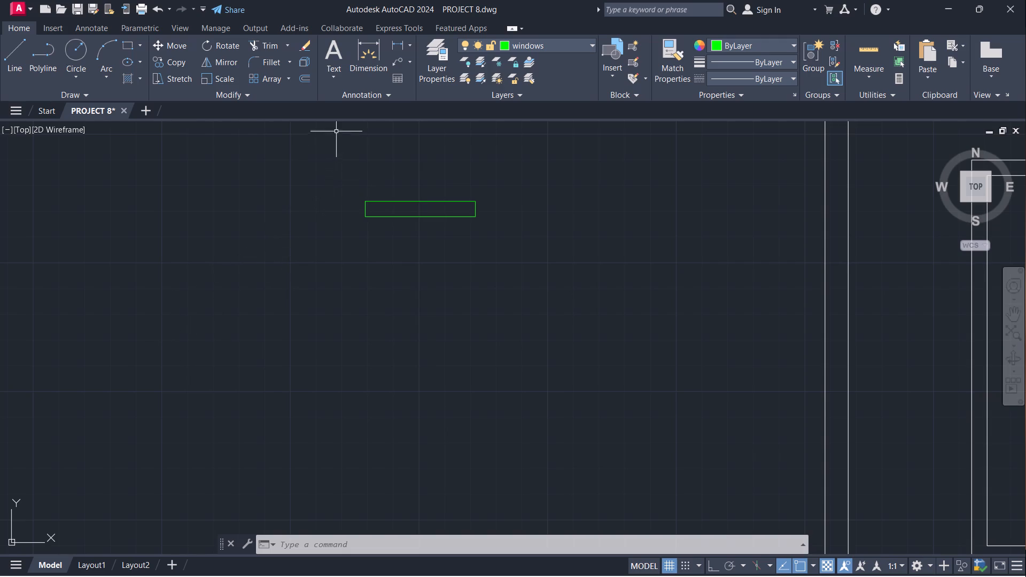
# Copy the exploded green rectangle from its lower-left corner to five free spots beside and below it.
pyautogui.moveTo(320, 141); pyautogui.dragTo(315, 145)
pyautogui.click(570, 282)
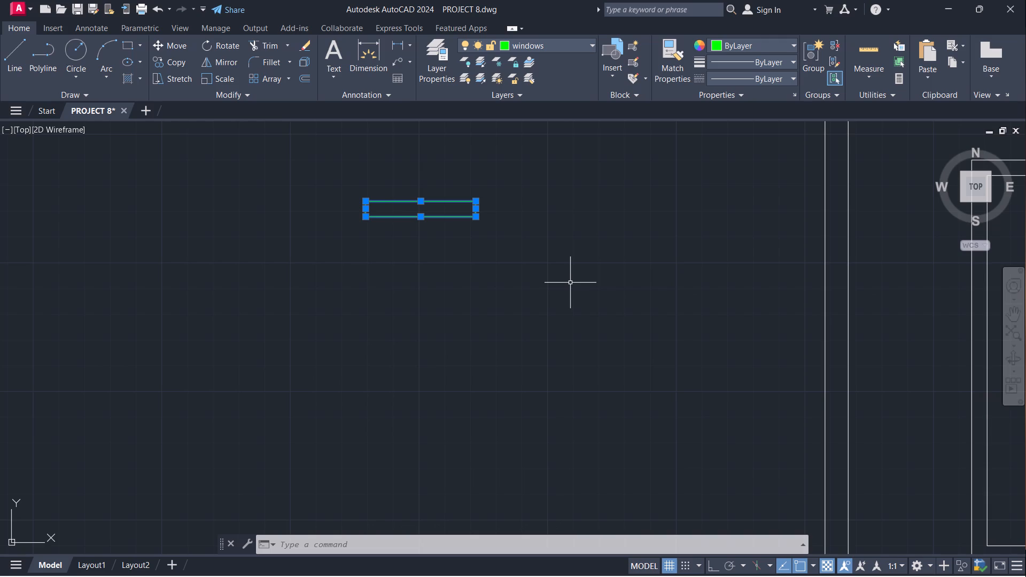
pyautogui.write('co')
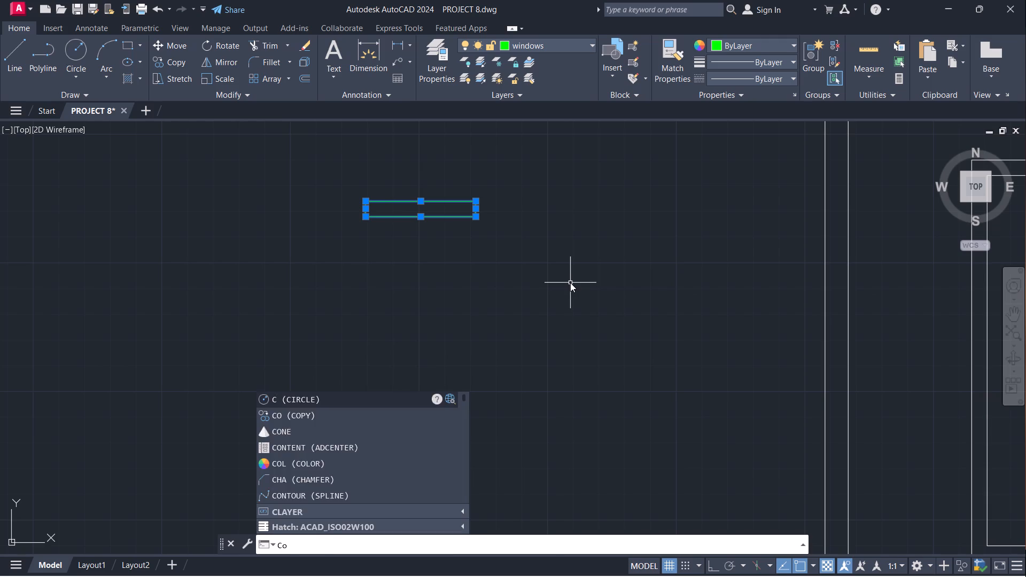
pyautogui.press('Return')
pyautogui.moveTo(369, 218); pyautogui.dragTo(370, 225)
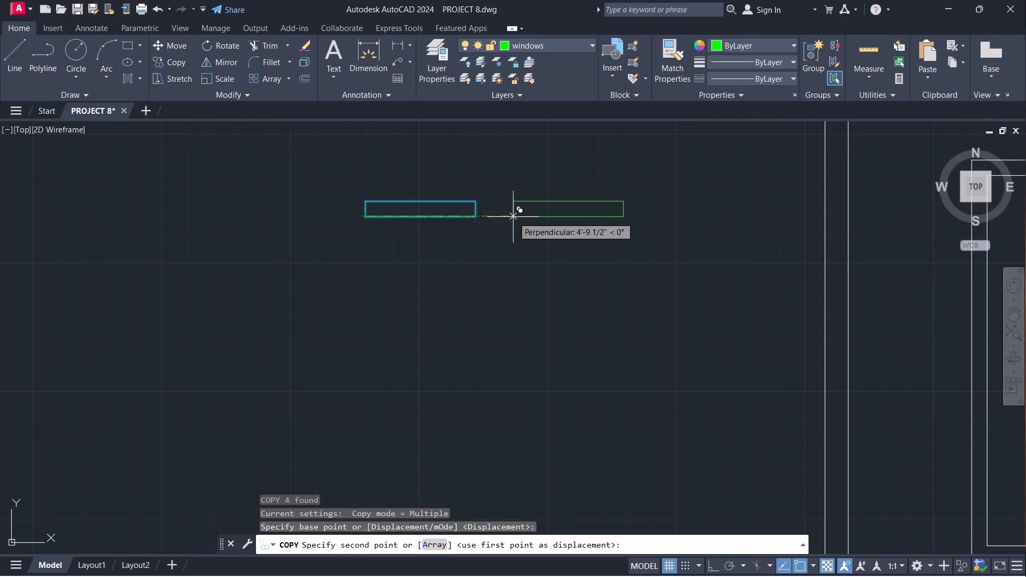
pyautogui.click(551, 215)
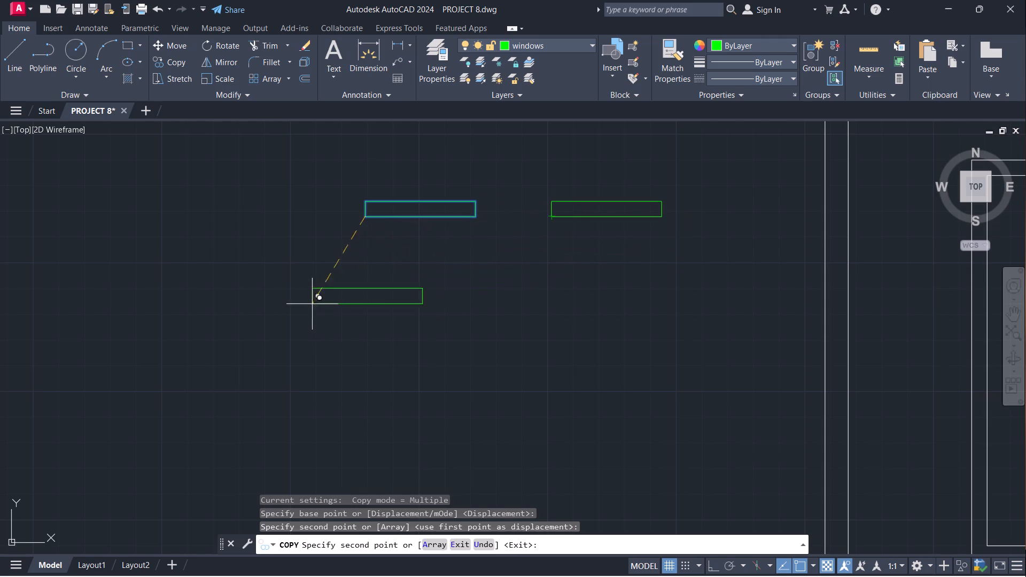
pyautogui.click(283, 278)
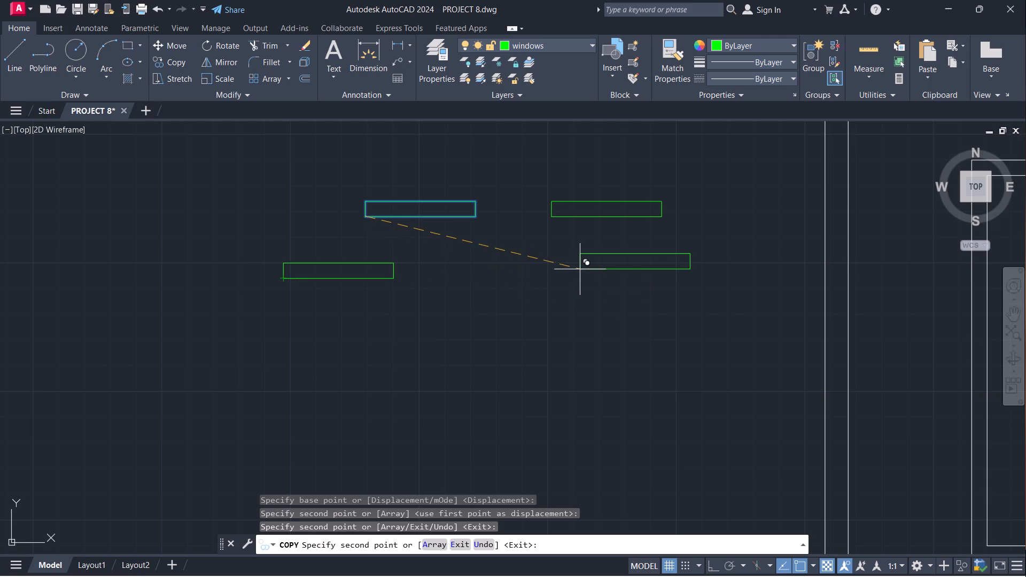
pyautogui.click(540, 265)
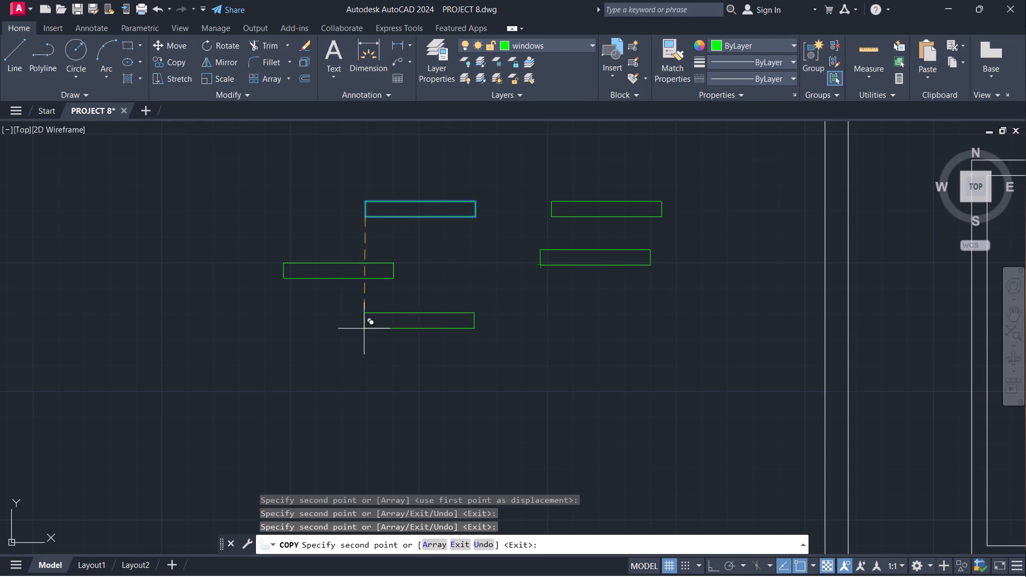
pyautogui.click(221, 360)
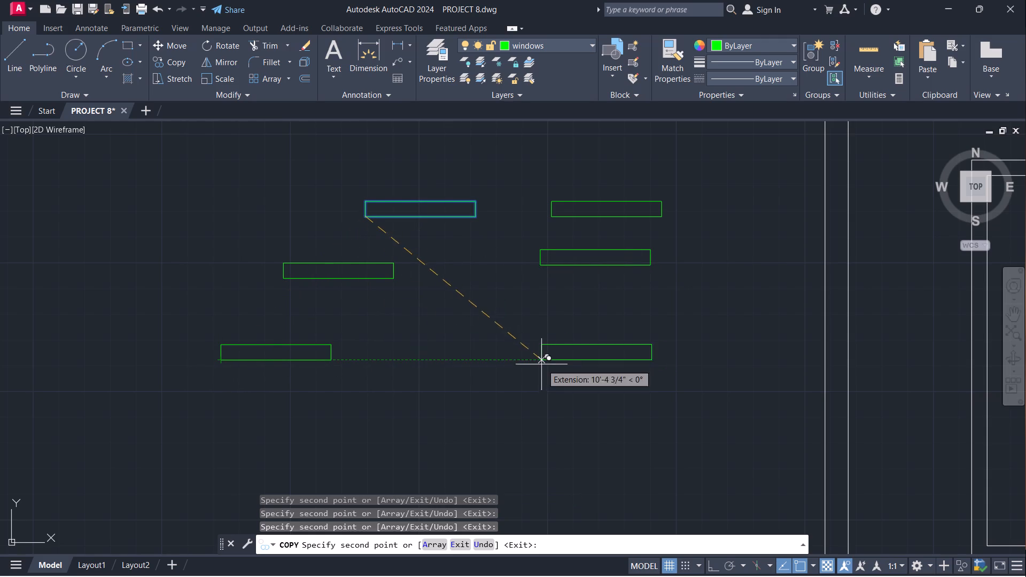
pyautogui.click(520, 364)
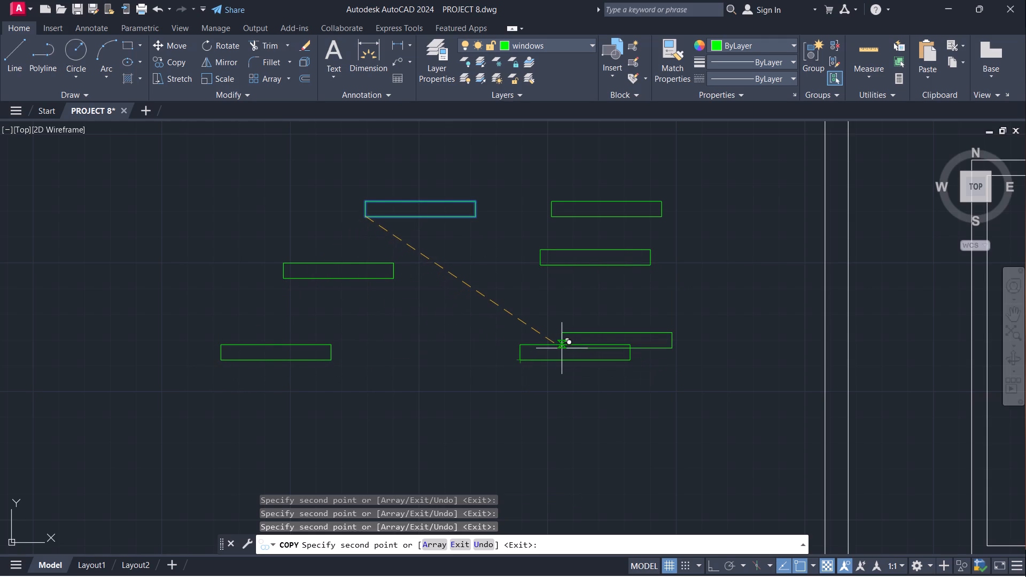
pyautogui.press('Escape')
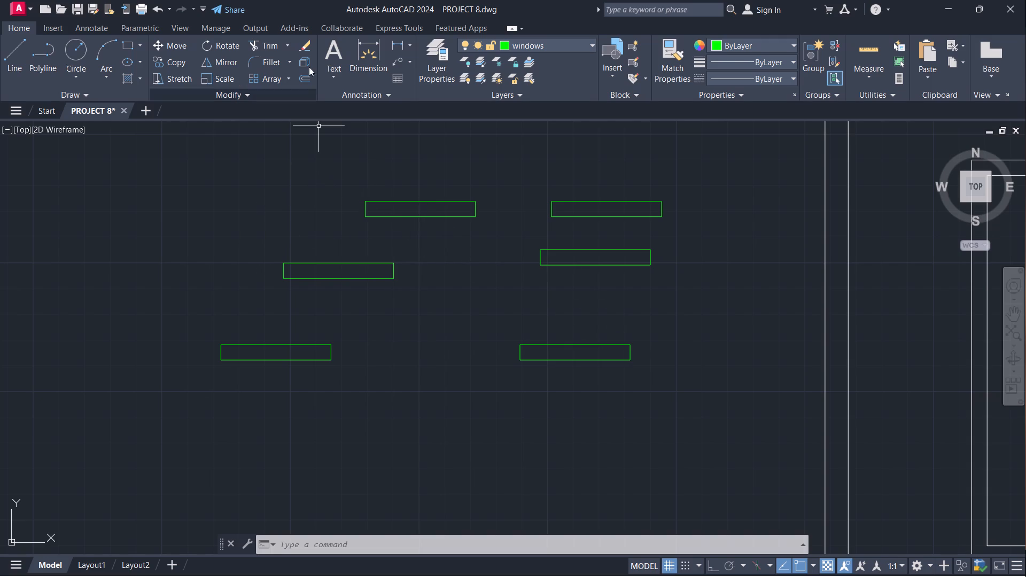
# Add a horizontal linear dimension just above the original green rectangle, spanning its full top edge.
pyautogui.click(399, 46)
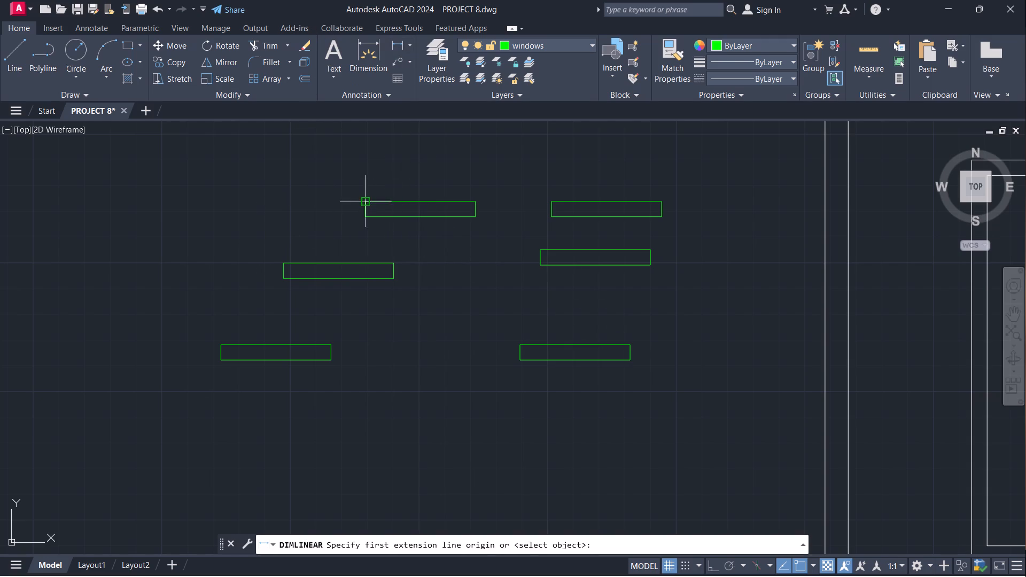
pyautogui.click(362, 197)
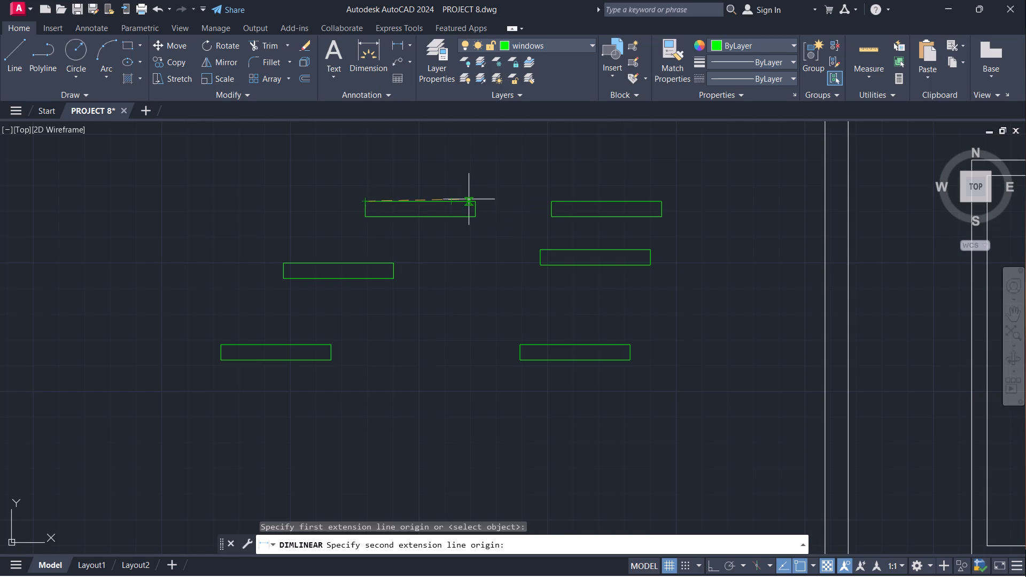
pyautogui.click(474, 201)
pyautogui.click(473, 186)
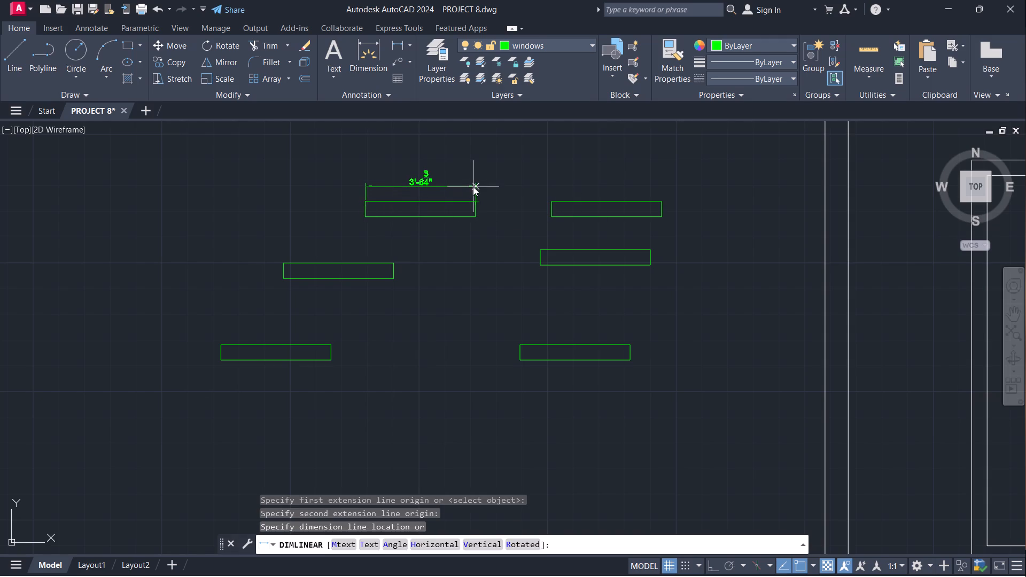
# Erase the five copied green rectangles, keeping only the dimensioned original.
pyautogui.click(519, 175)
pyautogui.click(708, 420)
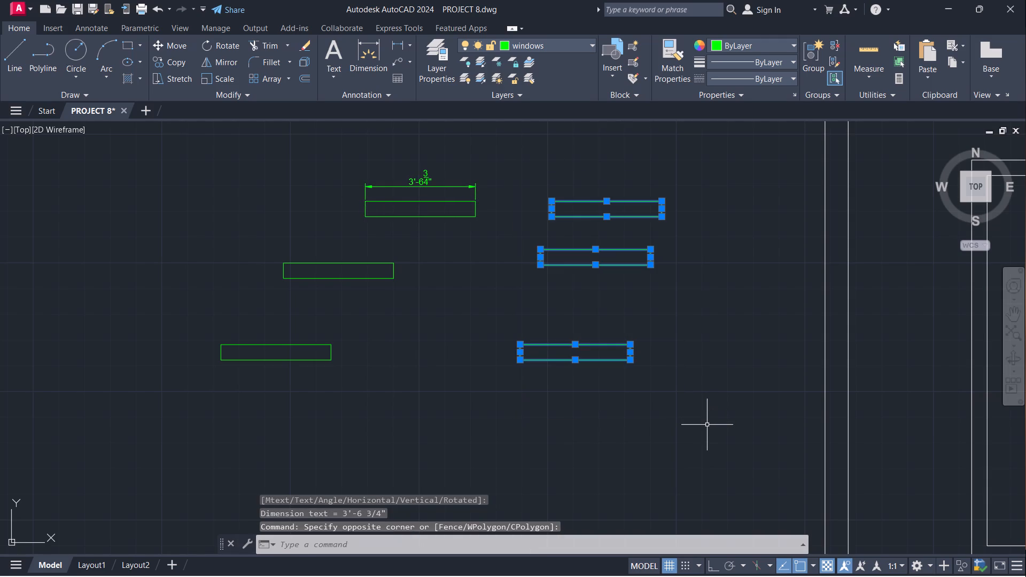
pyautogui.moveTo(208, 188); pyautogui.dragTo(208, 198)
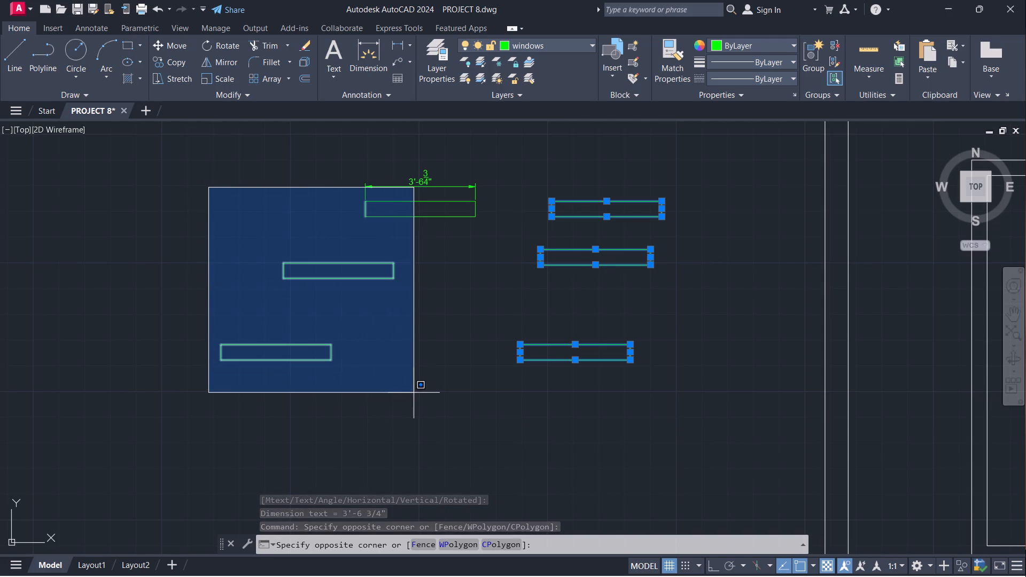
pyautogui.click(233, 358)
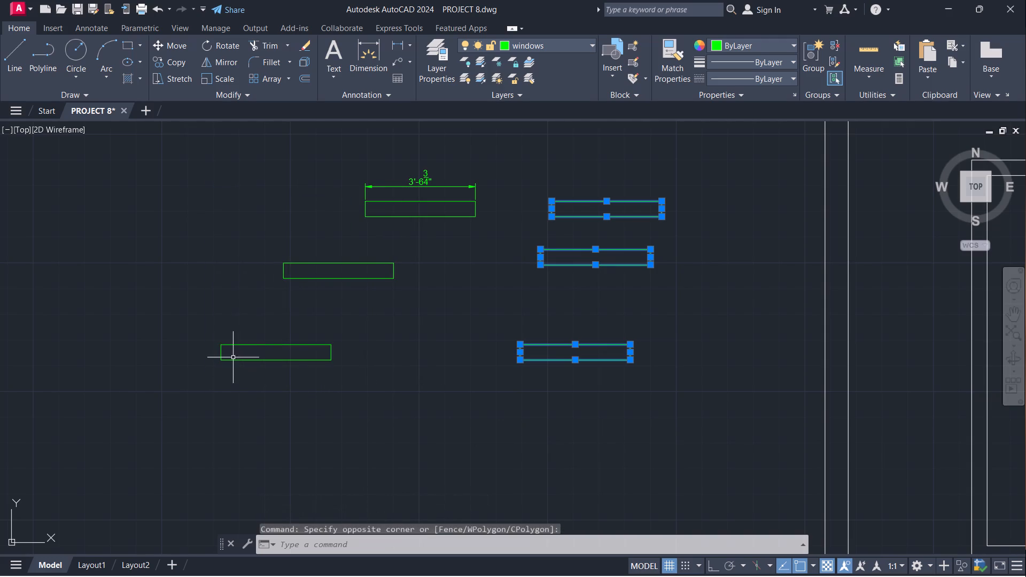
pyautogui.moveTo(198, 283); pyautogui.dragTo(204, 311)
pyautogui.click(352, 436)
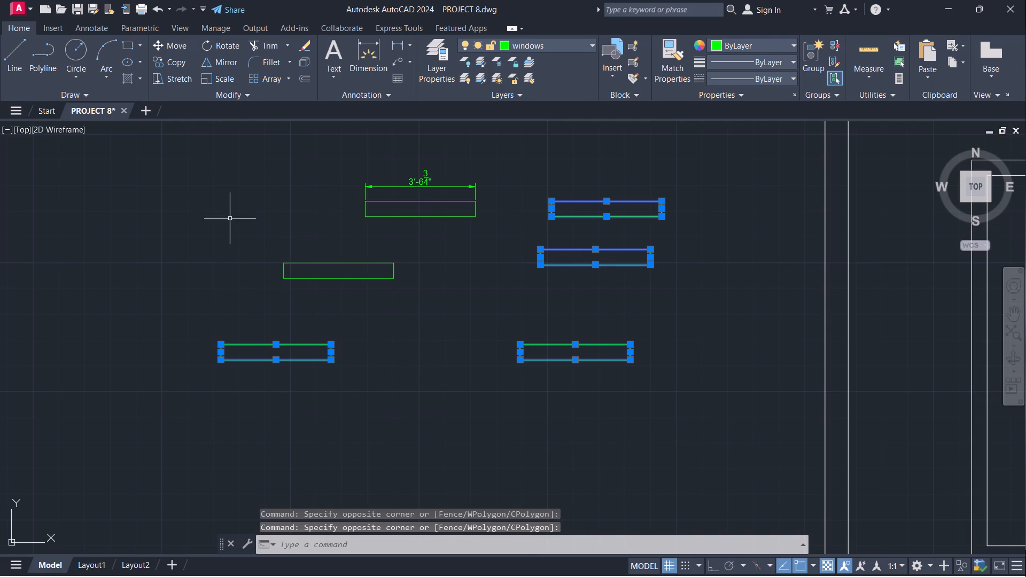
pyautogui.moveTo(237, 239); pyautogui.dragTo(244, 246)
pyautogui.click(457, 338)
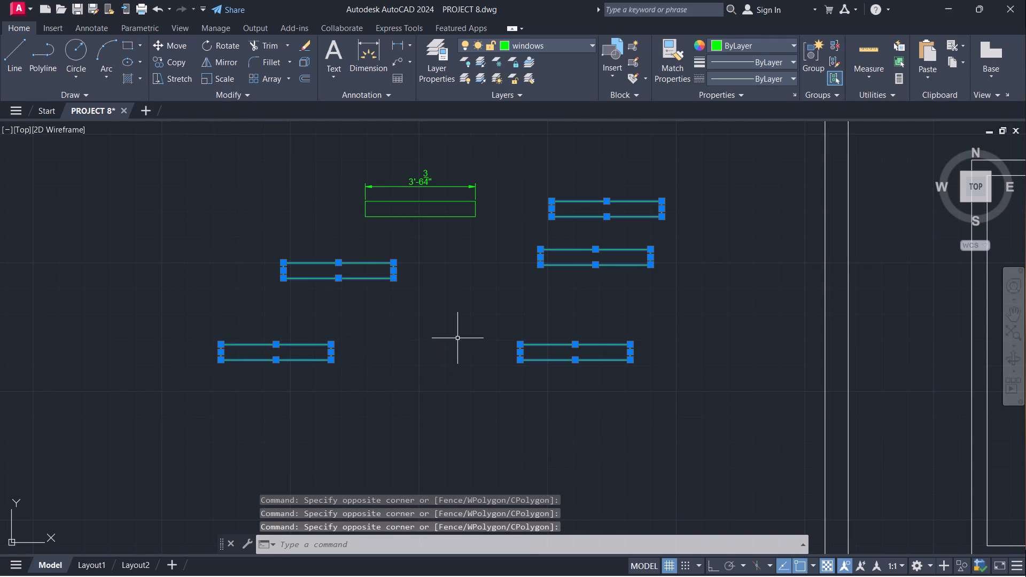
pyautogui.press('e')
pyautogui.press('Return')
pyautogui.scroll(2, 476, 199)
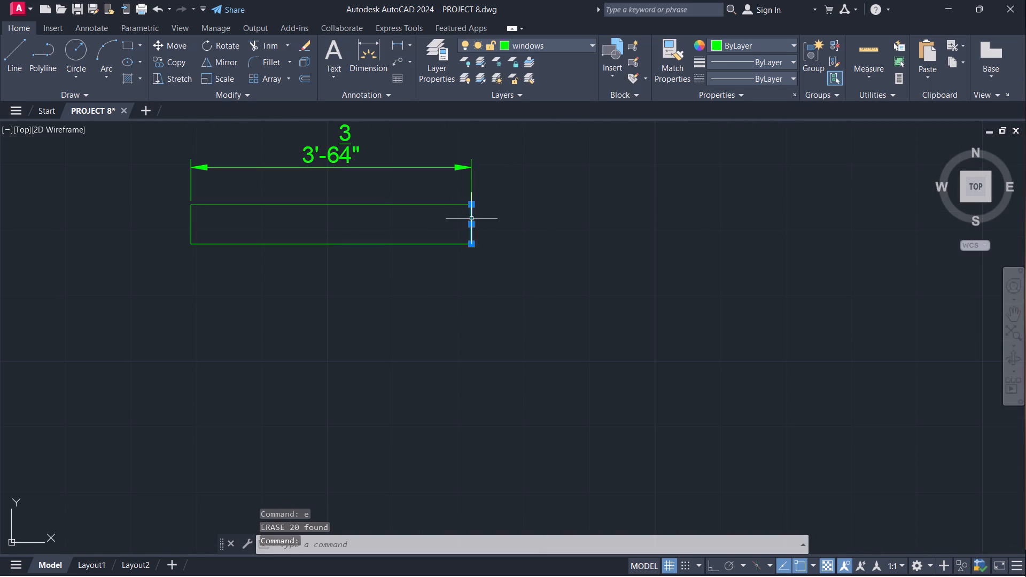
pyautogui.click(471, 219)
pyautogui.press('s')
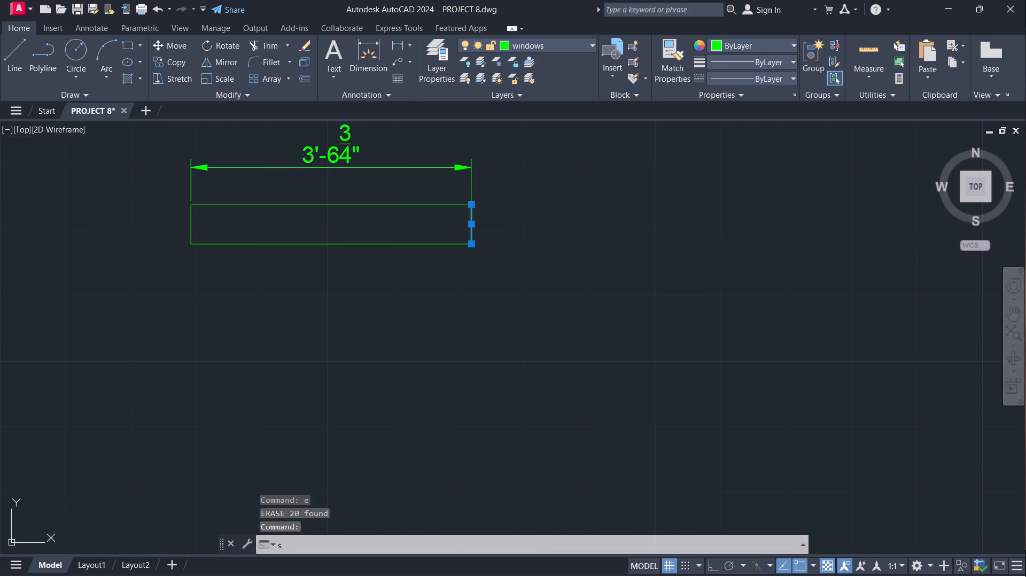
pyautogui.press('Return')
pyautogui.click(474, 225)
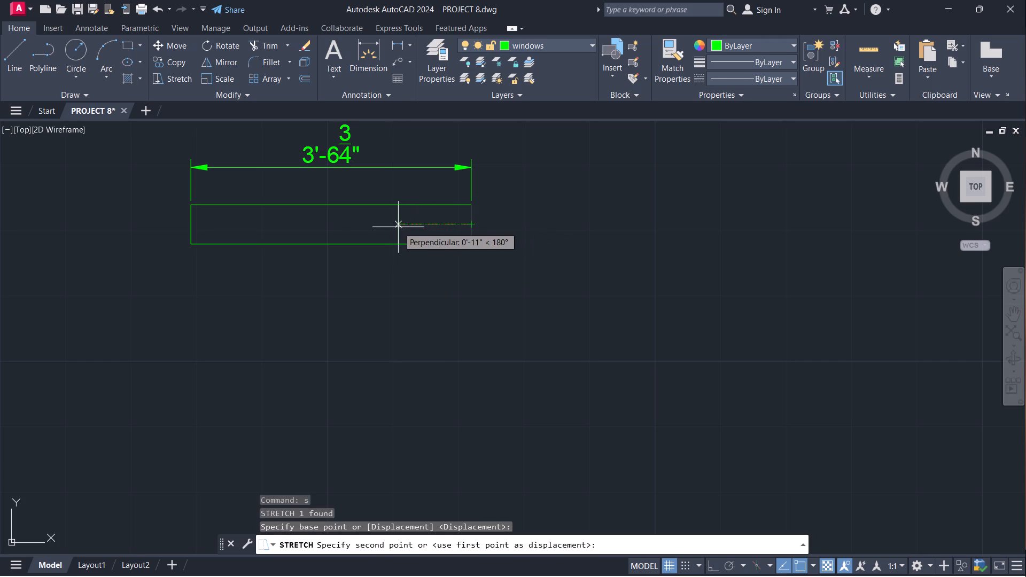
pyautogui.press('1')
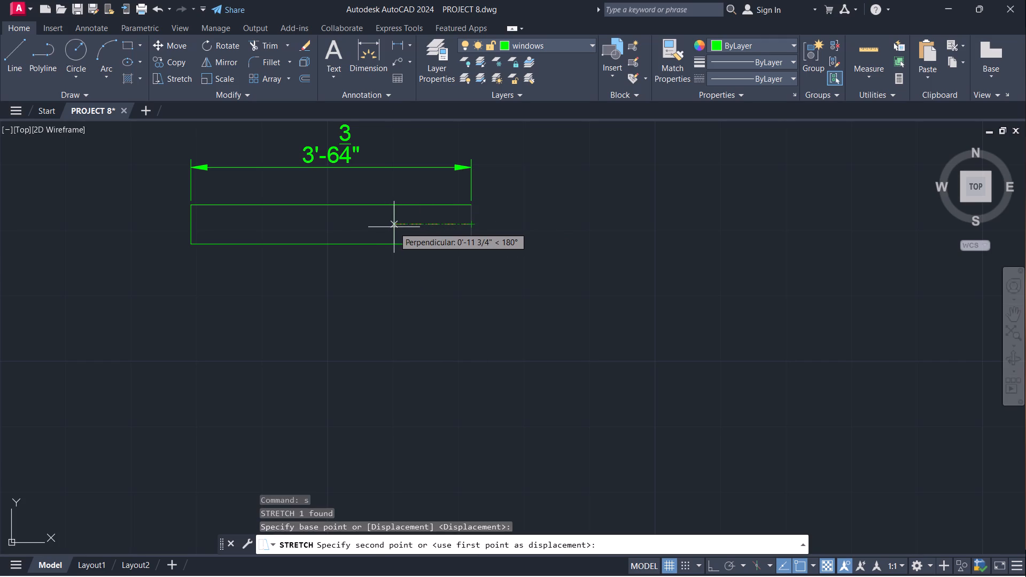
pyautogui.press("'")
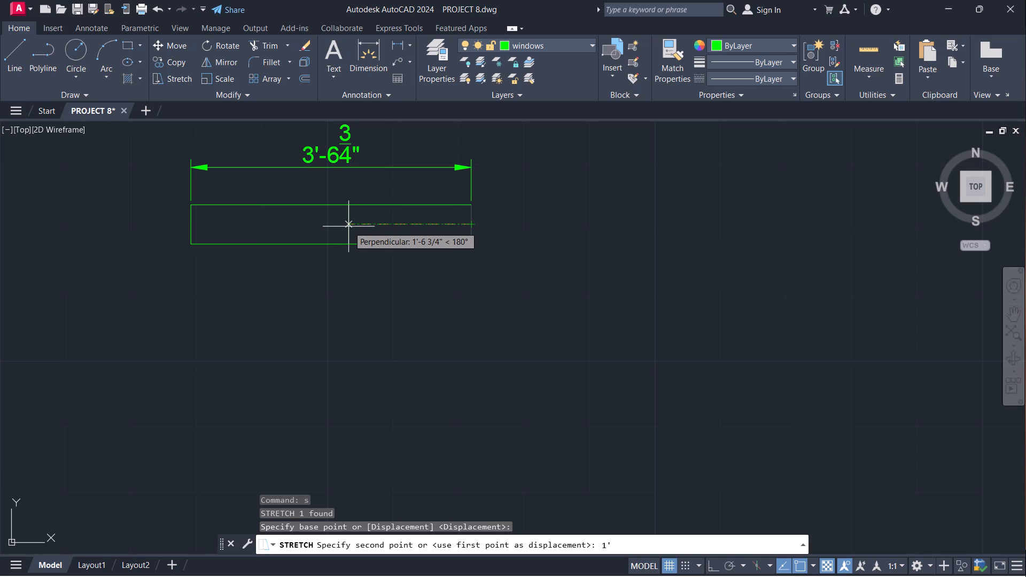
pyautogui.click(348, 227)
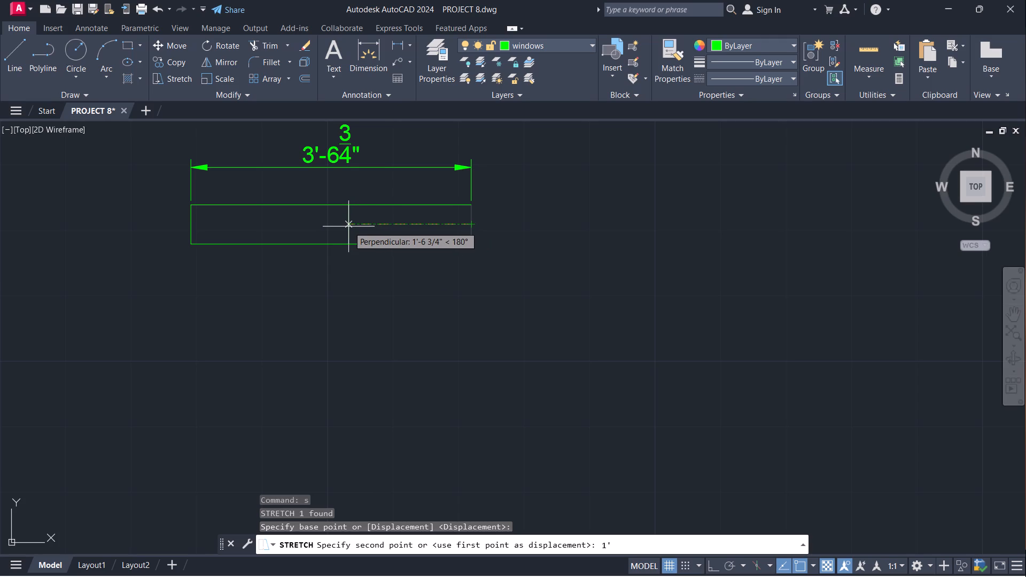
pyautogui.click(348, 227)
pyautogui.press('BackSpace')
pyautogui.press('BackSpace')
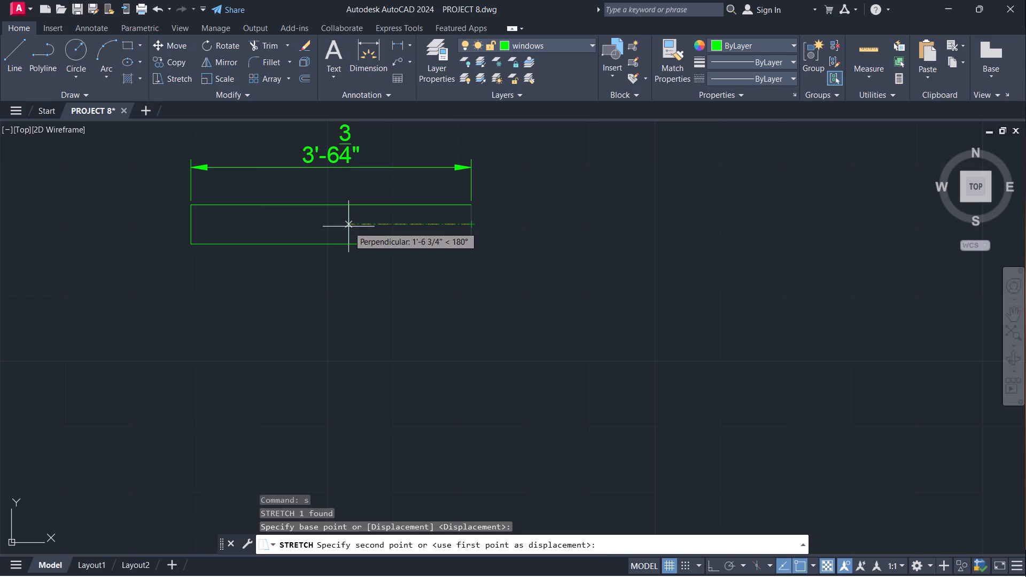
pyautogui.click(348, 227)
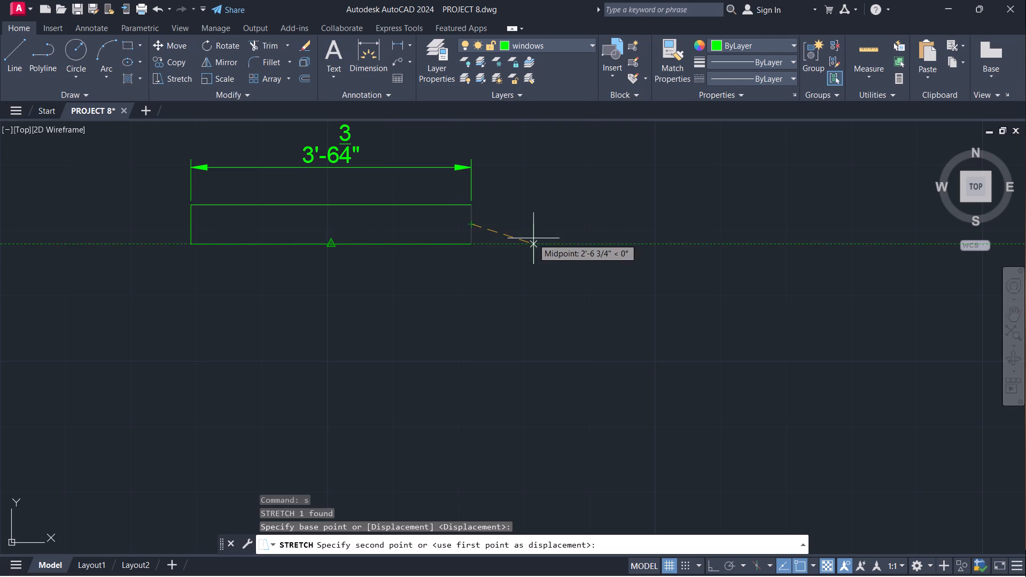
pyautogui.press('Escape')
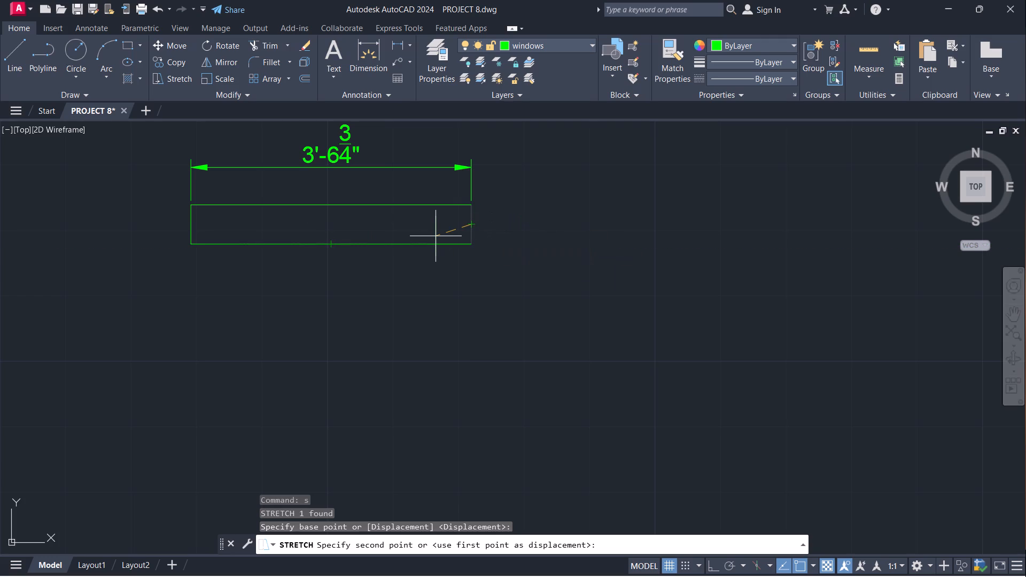
# Stretch the green rectangle's right edge line 1'-7" inward so that the rectangle's width becomes 2'.
pyautogui.click(472, 224)
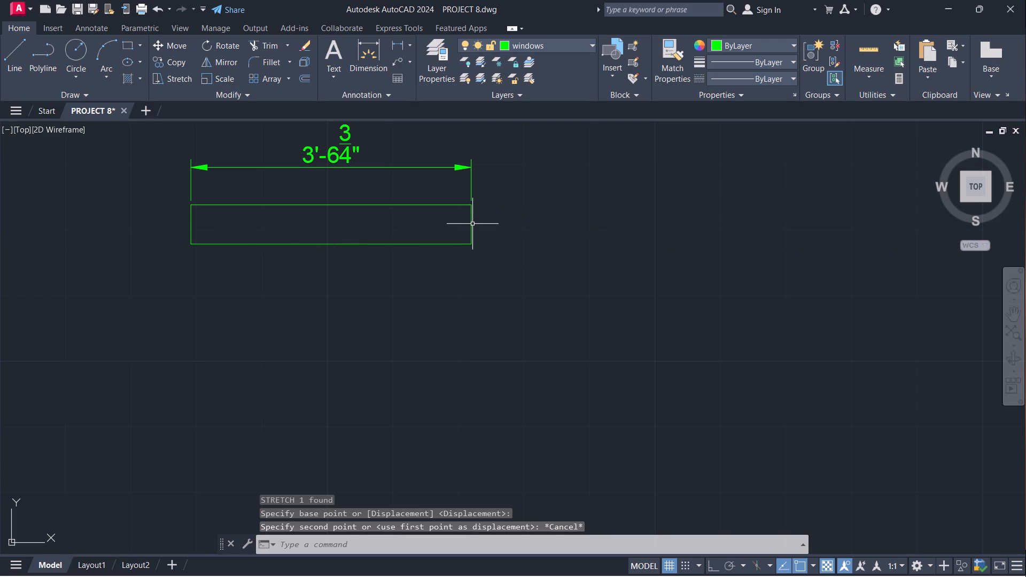
pyautogui.press('s')
pyautogui.press('Return')
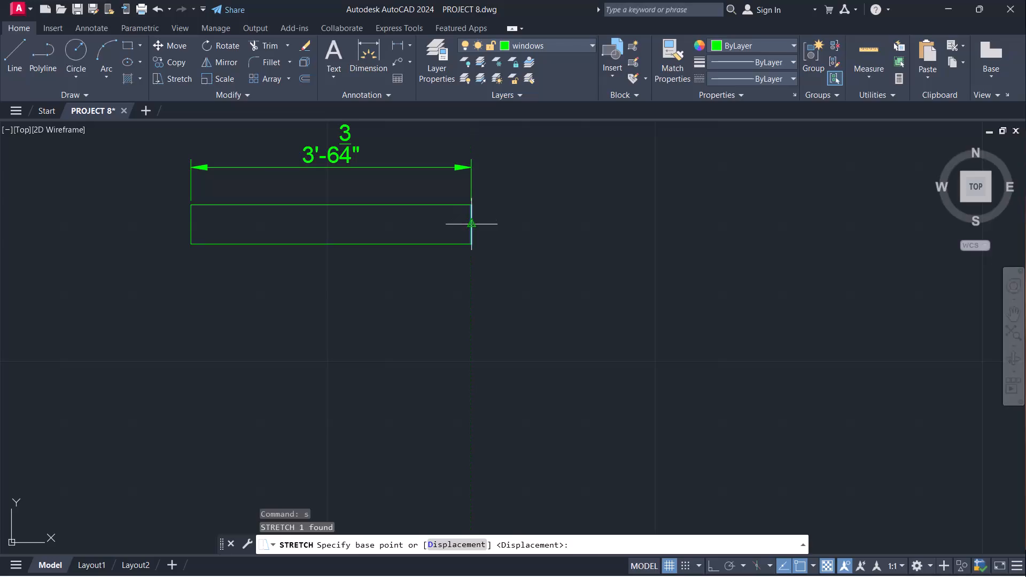
pyautogui.click(469, 222)
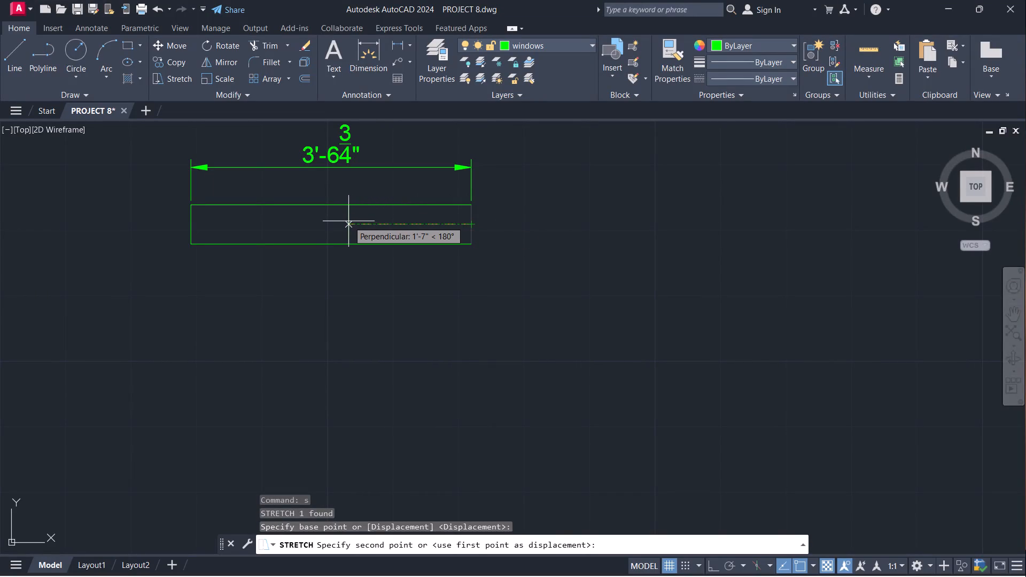
pyautogui.click(348, 221)
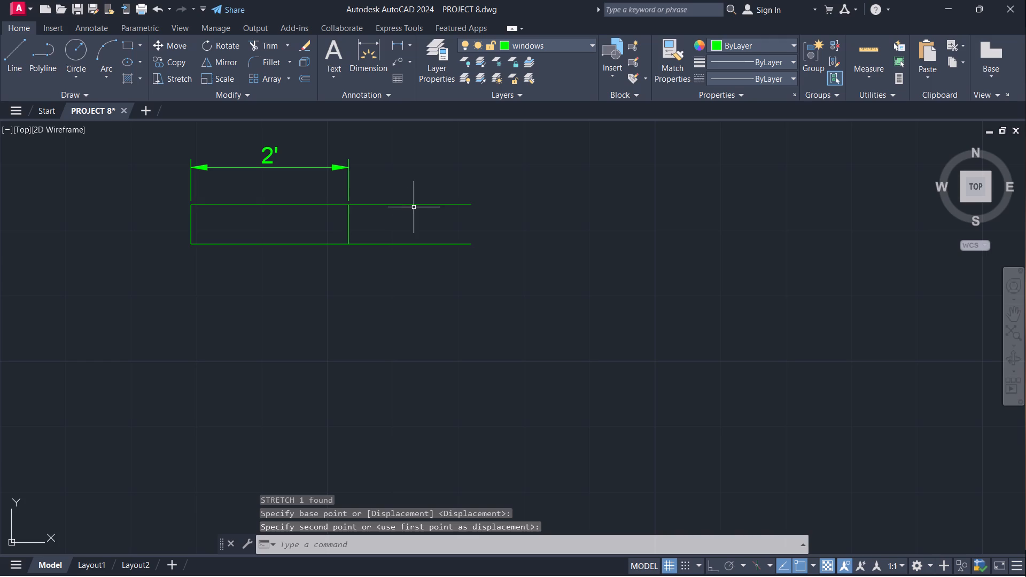
pyautogui.press('Escape')
# Trim the two horizontal lines overhanging the 2' rectangle's right edge and remove the dimension above it.
pyautogui.write('tr')
pyautogui.press('Return')
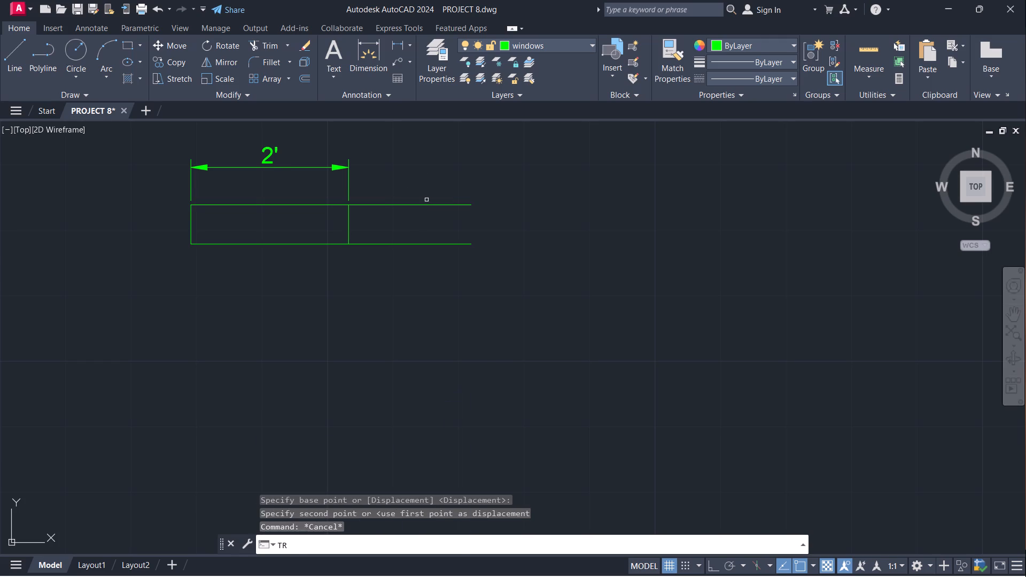
pyautogui.moveTo(418, 191); pyautogui.dragTo(418, 290)
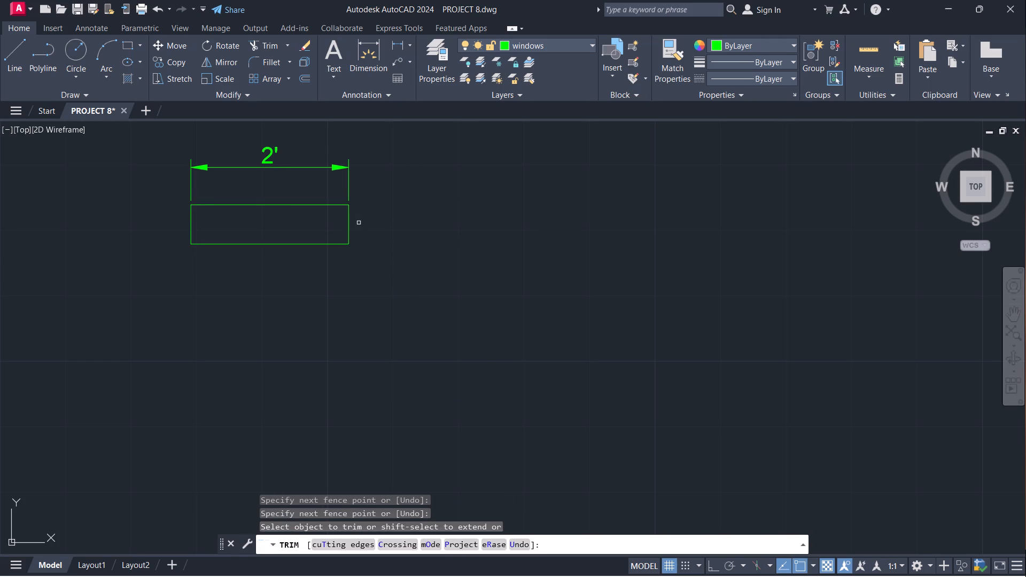
pyautogui.click(338, 170)
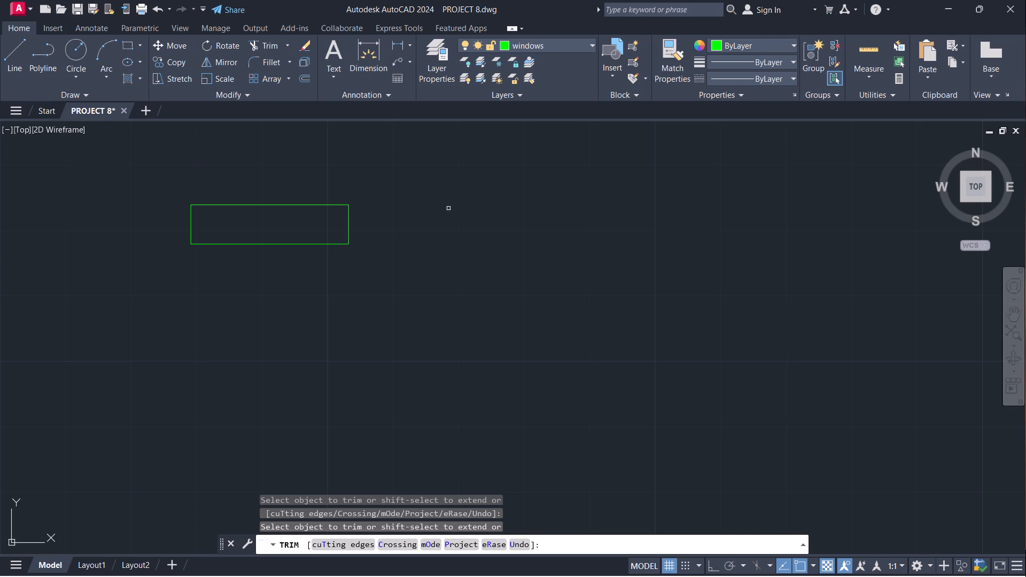
pyautogui.press('Escape')
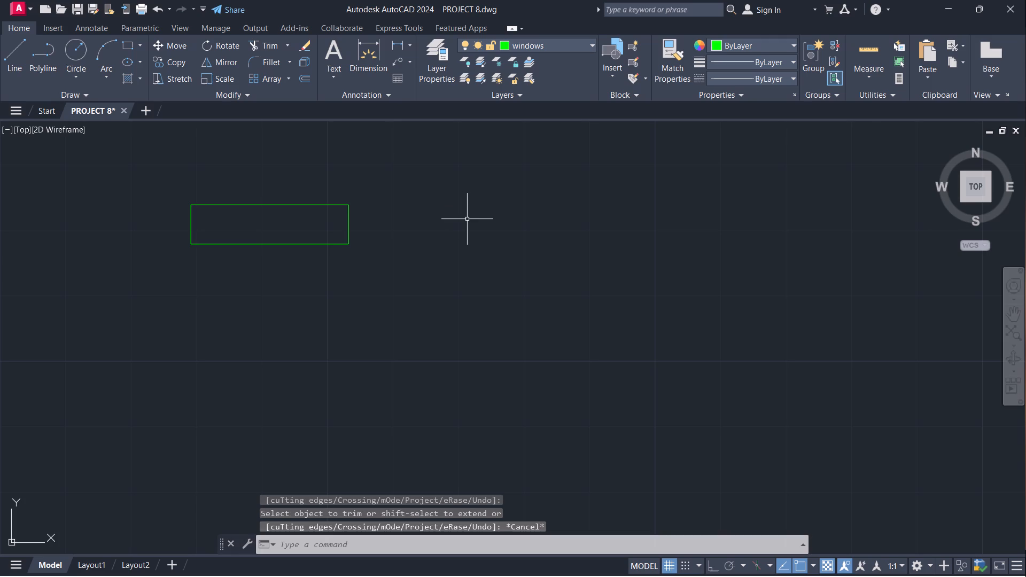
# Copy the 2' green rectangle from its lower-left corner to two free spots directly below it.
pyautogui.scroll(-1, 469, 221)
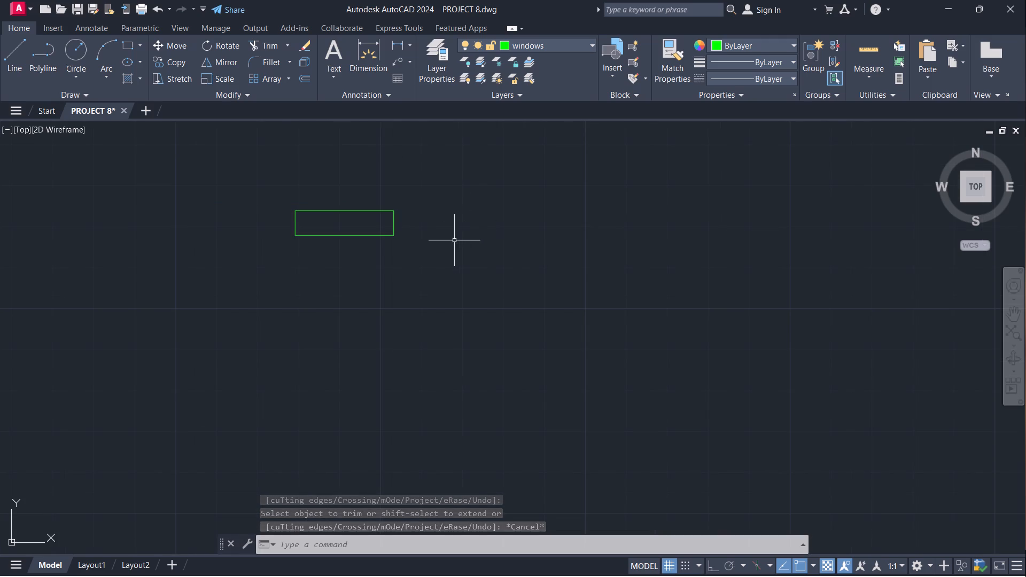
pyautogui.scroll(-1, 457, 239)
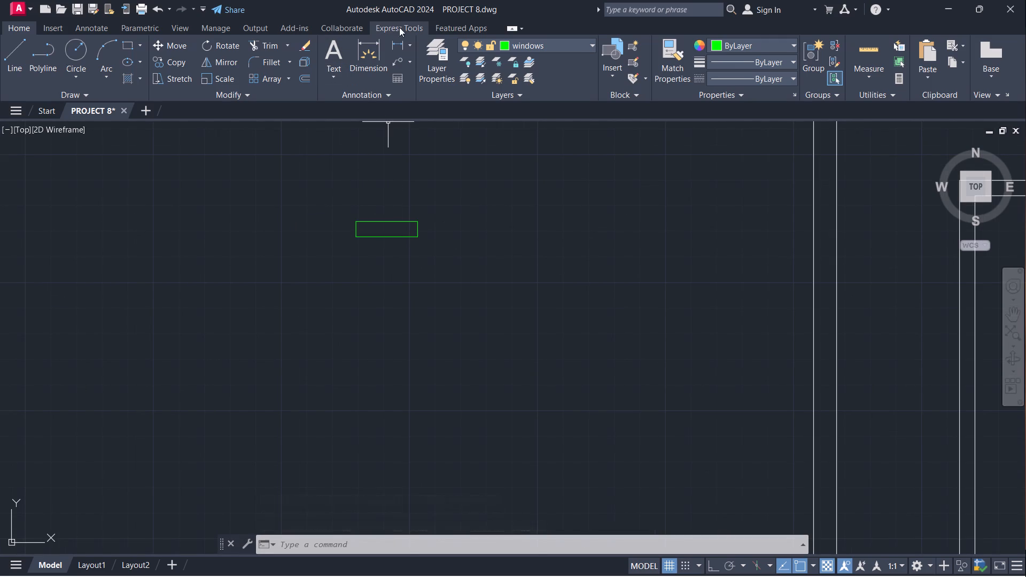
pyautogui.click(332, 202)
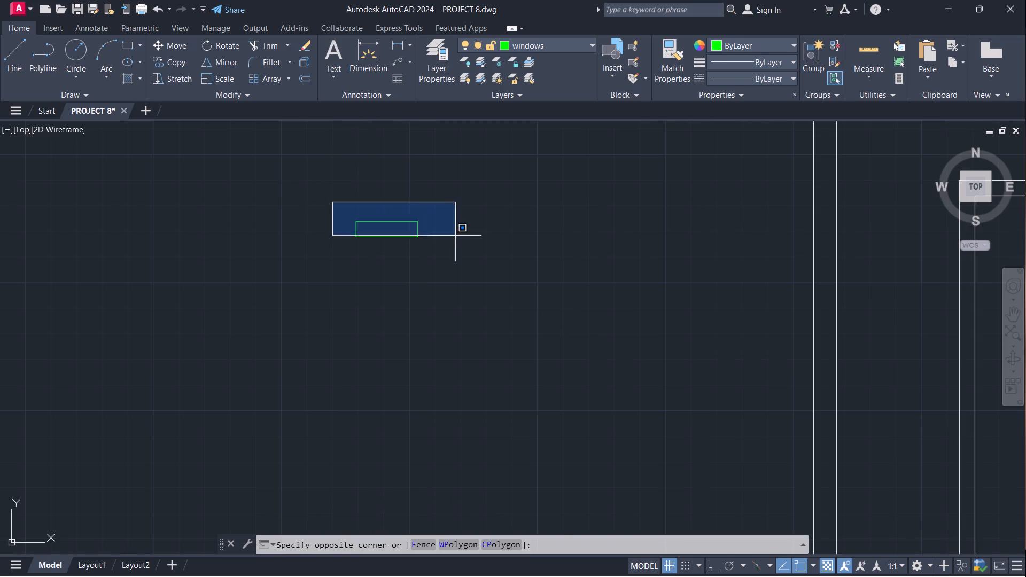
pyautogui.click(492, 251)
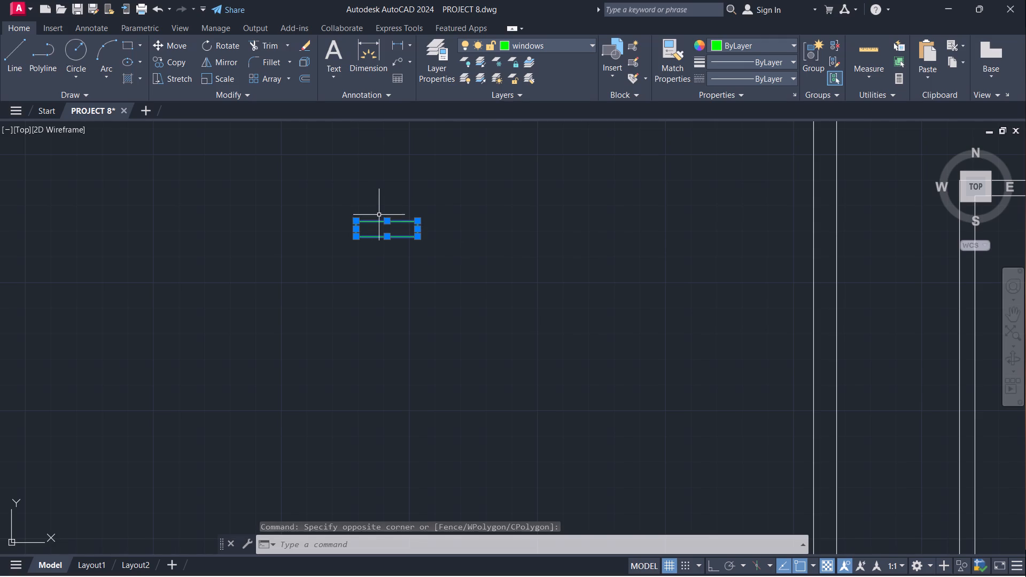
pyautogui.press('c')
pyautogui.press('o')
pyautogui.press('Return')
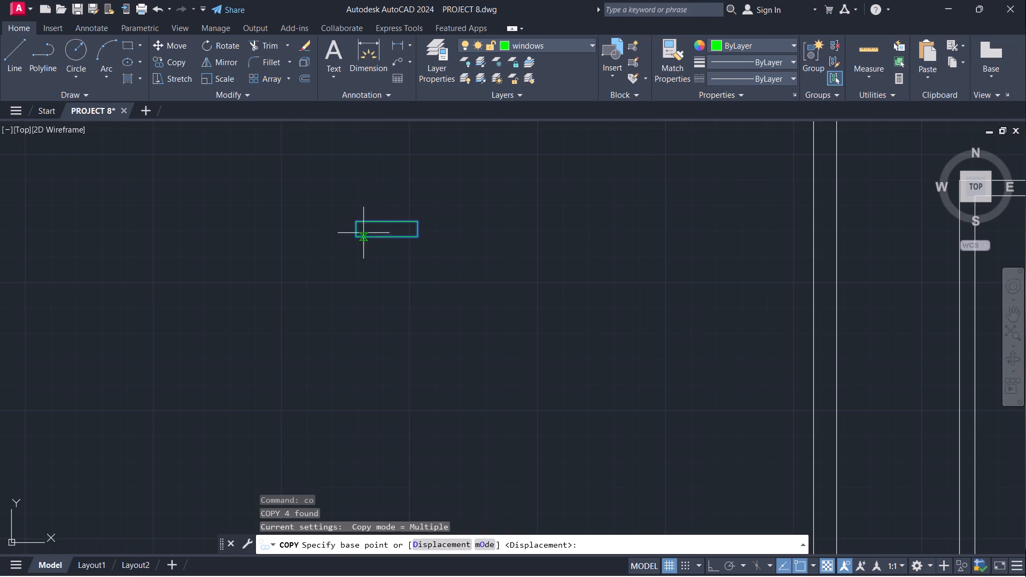
pyautogui.click(355, 240)
pyautogui.click(349, 288)
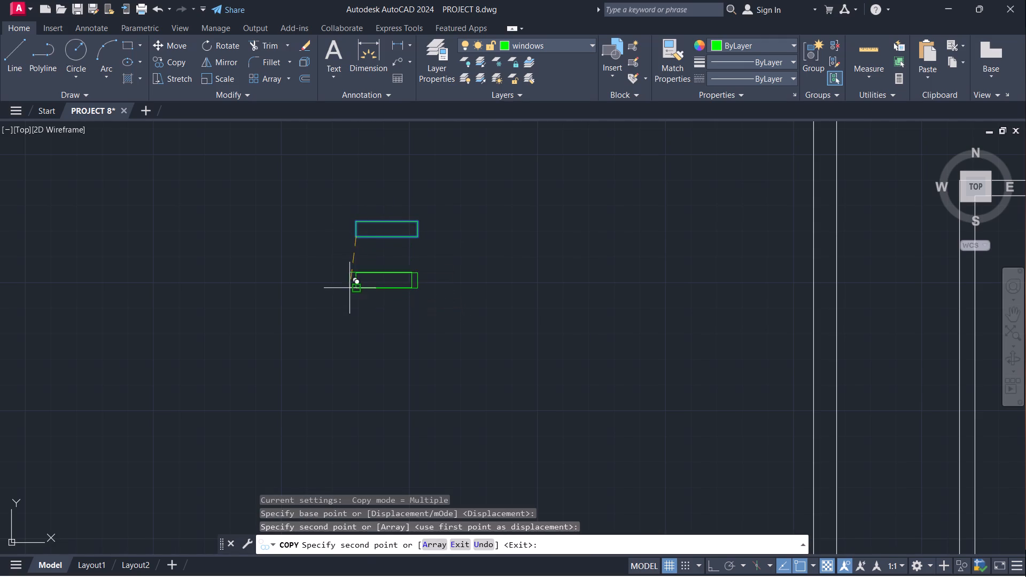
pyautogui.click(359, 353)
pyautogui.press('Escape')
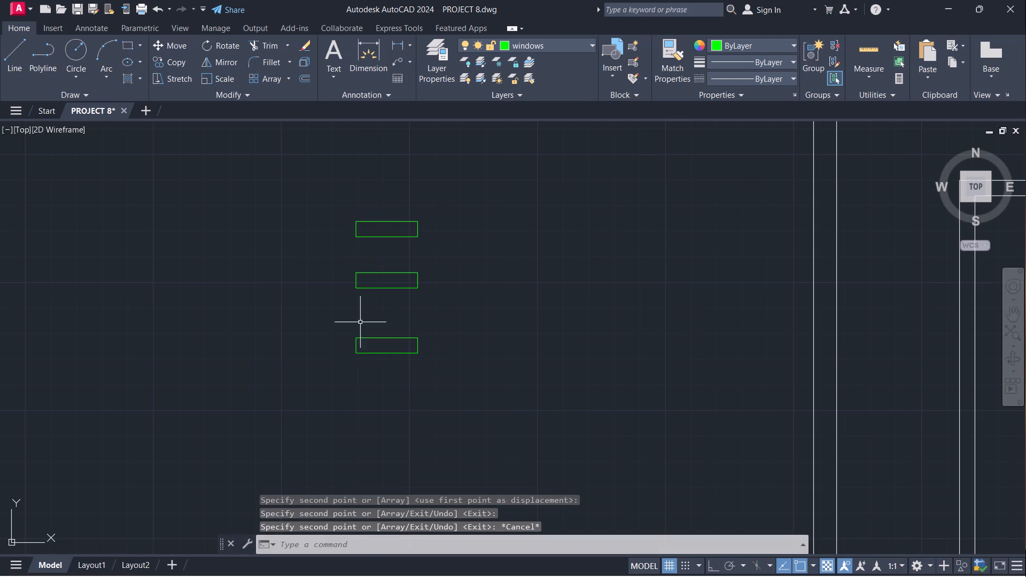
# Stretch the middle rectangle's right edge line 1' outward, horizontally to the right.
pyautogui.click(419, 280)
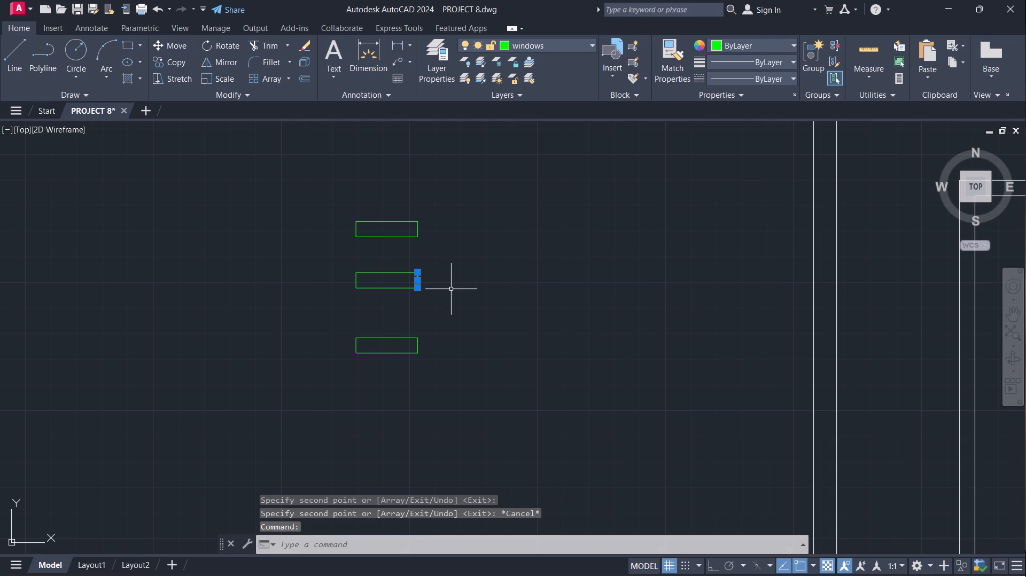
pyautogui.press('s')
pyautogui.press('Return')
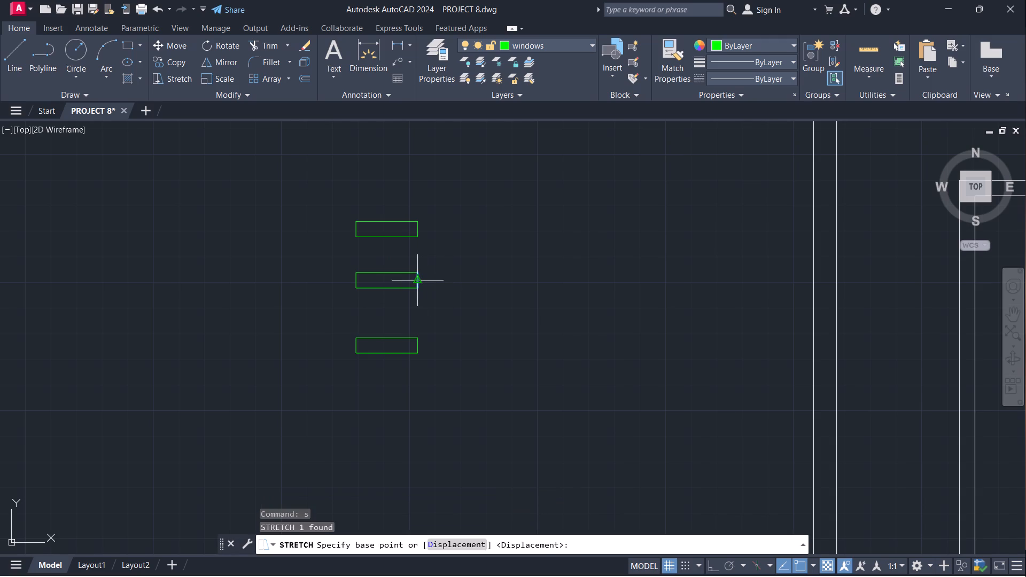
pyautogui.click(419, 280)
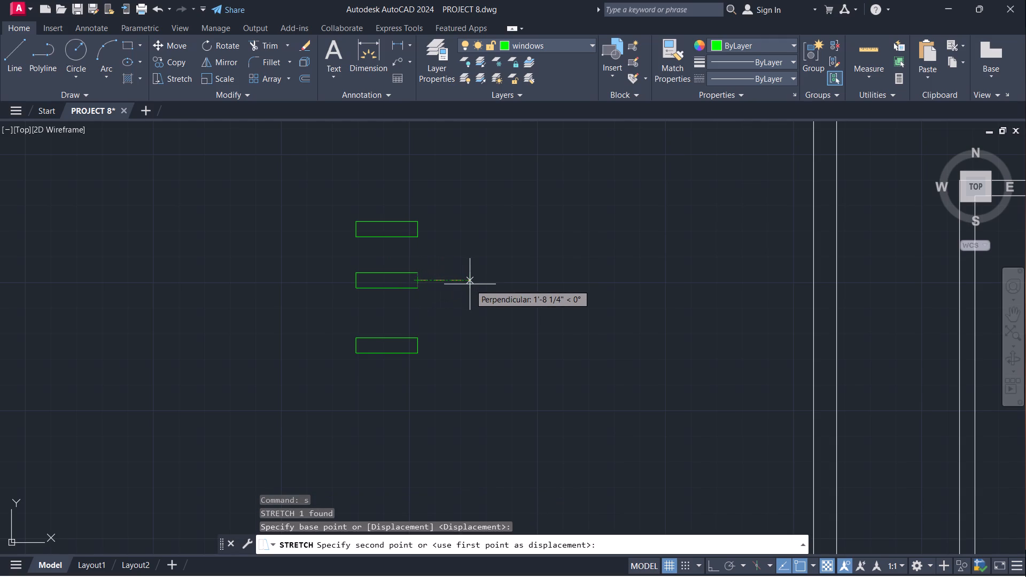
pyautogui.write("1'")
pyautogui.press('Return')
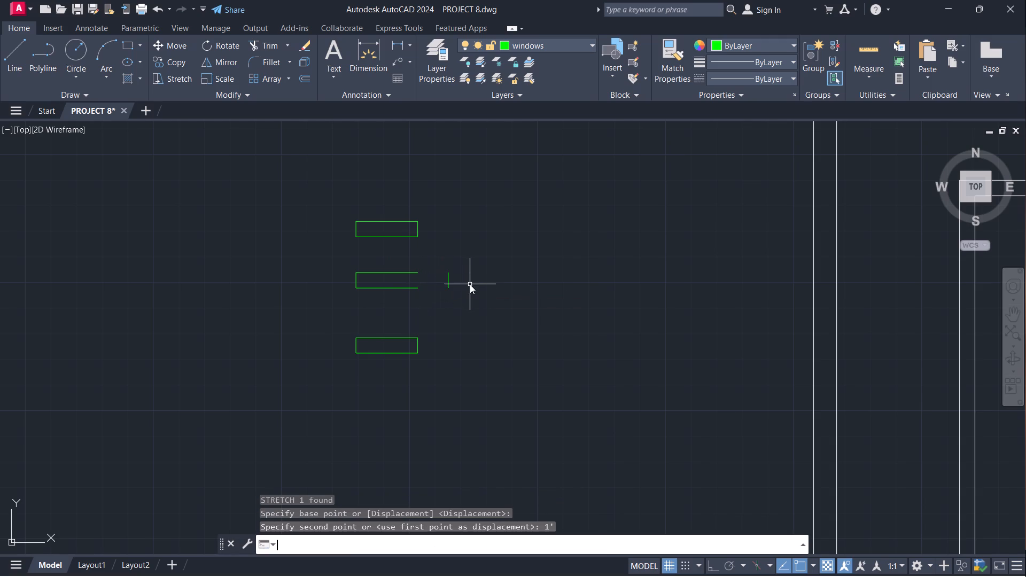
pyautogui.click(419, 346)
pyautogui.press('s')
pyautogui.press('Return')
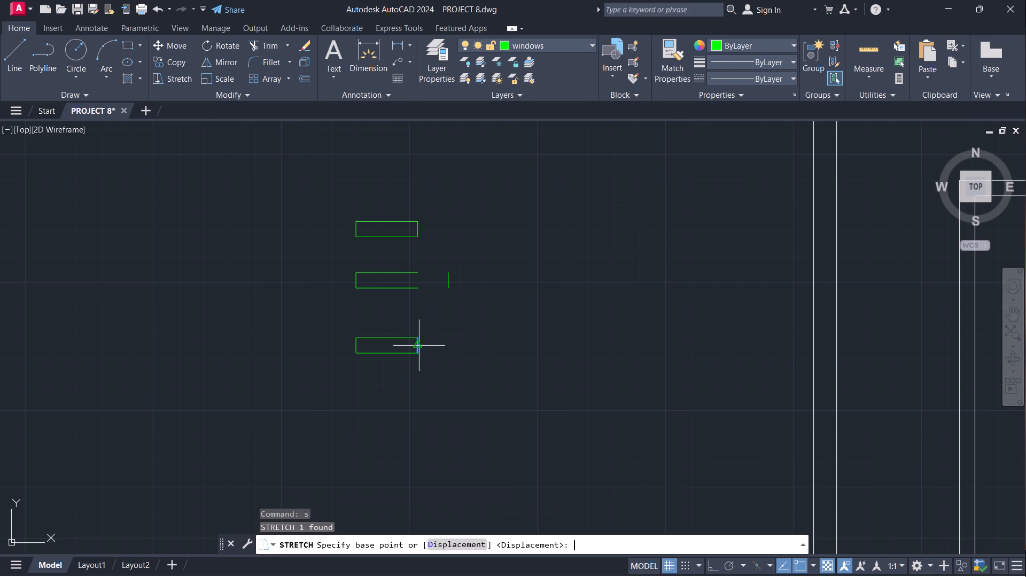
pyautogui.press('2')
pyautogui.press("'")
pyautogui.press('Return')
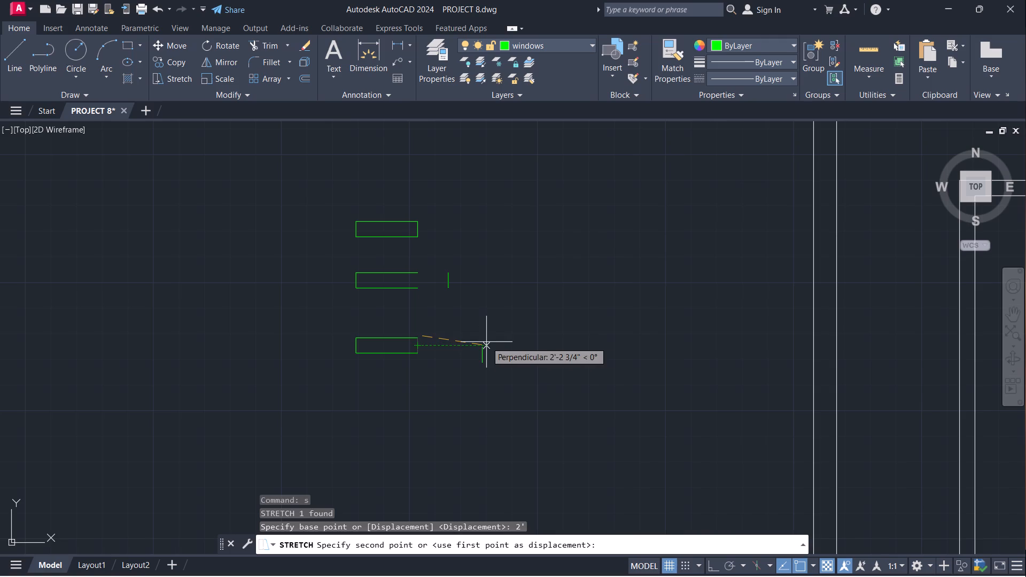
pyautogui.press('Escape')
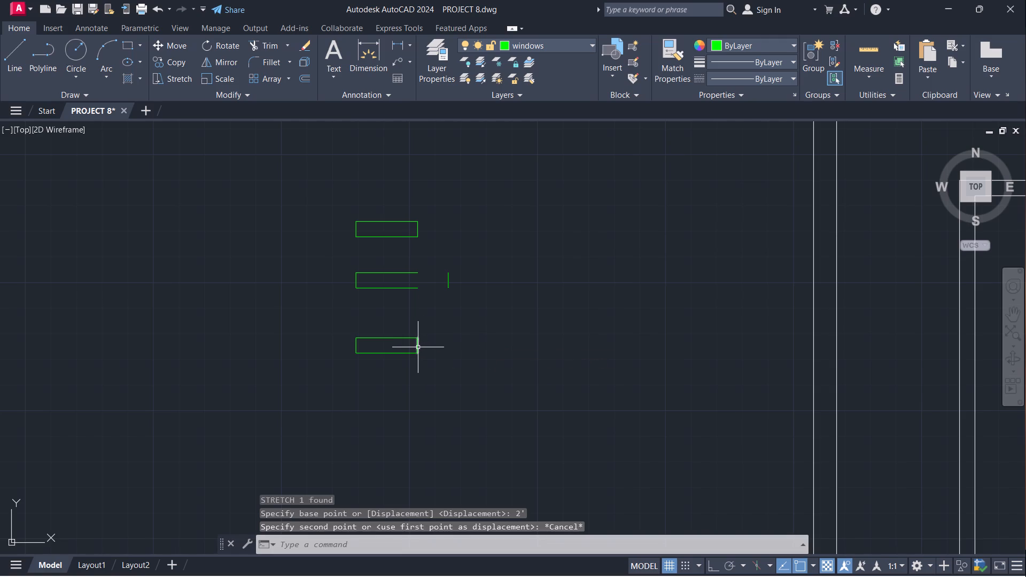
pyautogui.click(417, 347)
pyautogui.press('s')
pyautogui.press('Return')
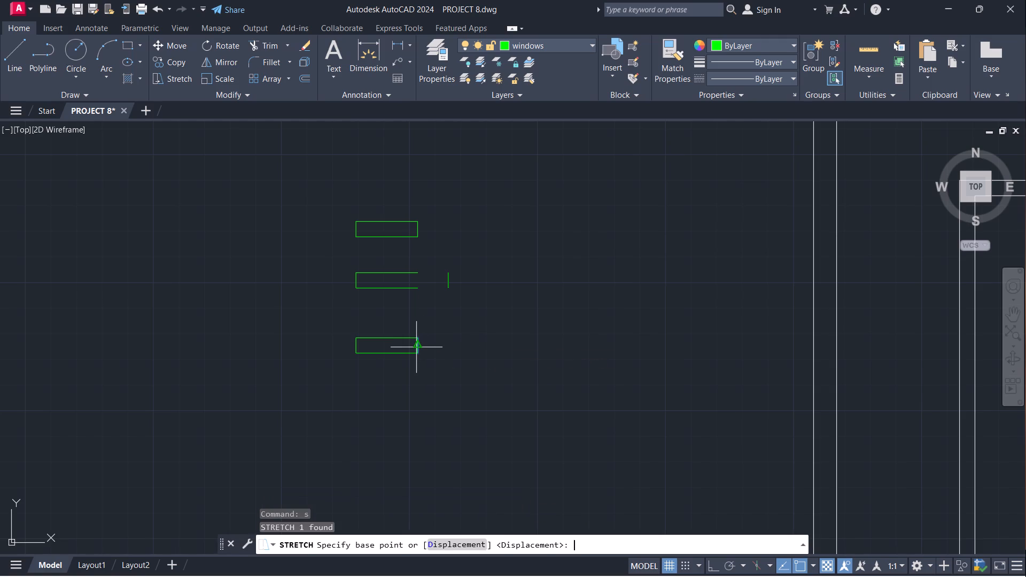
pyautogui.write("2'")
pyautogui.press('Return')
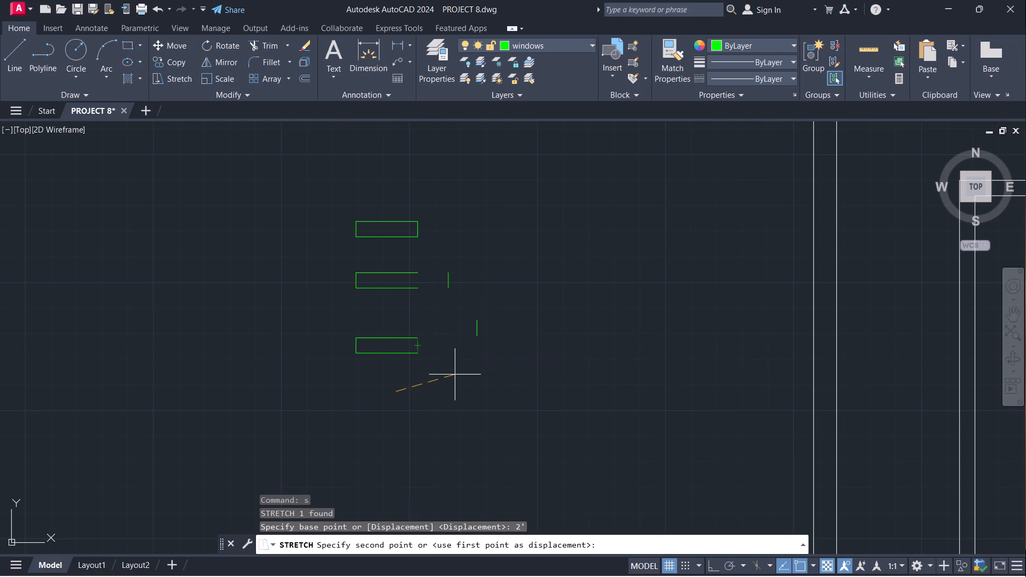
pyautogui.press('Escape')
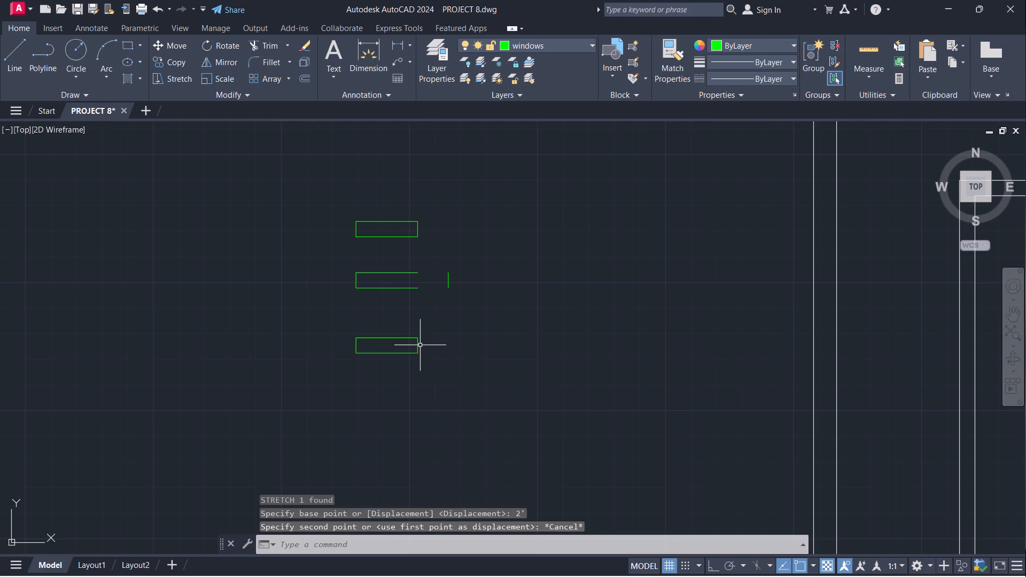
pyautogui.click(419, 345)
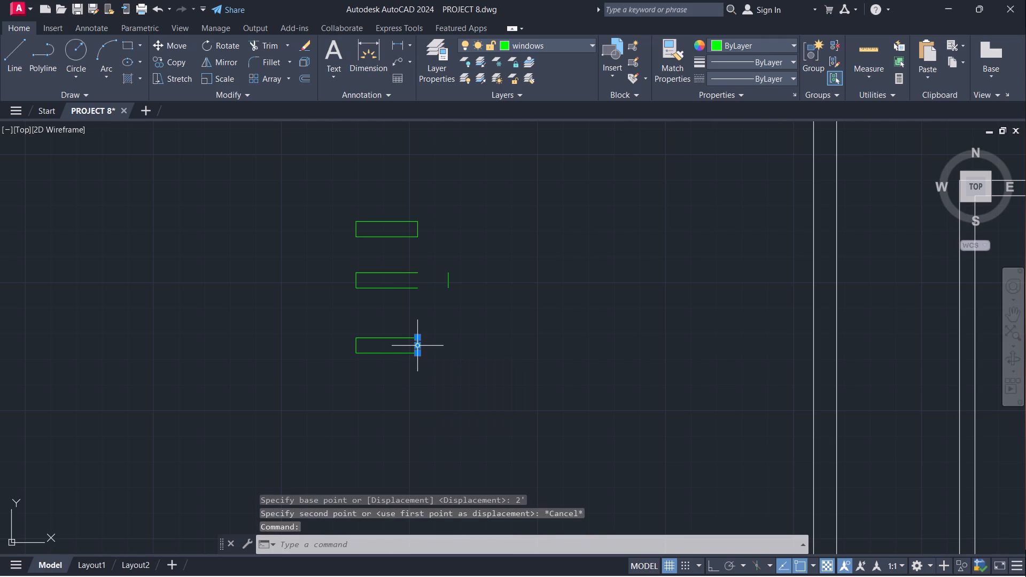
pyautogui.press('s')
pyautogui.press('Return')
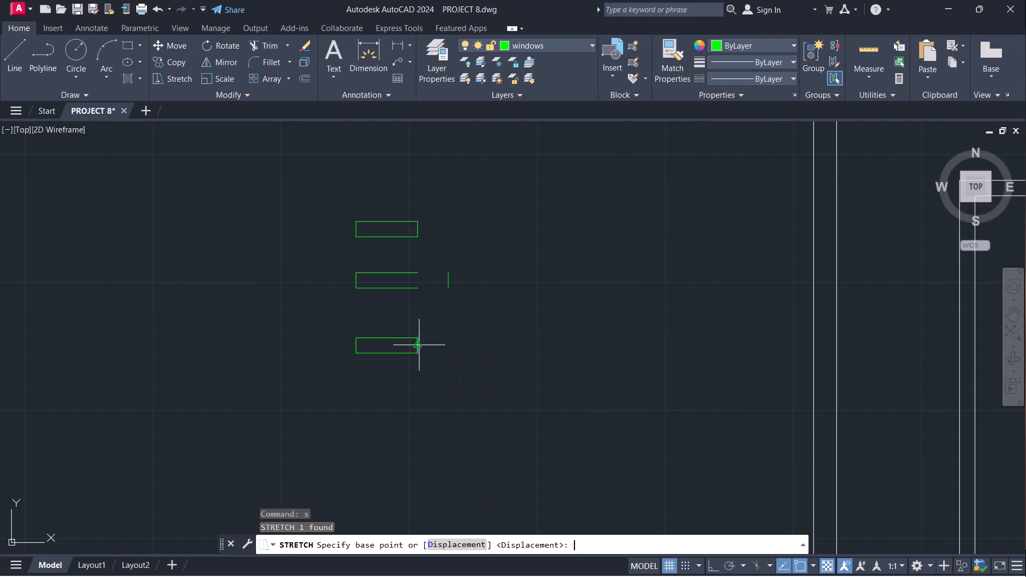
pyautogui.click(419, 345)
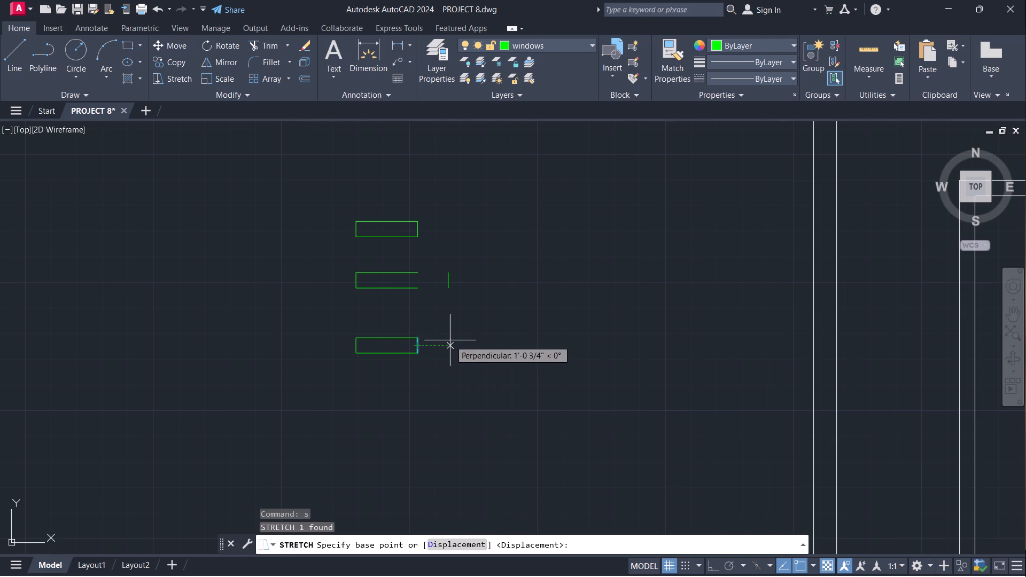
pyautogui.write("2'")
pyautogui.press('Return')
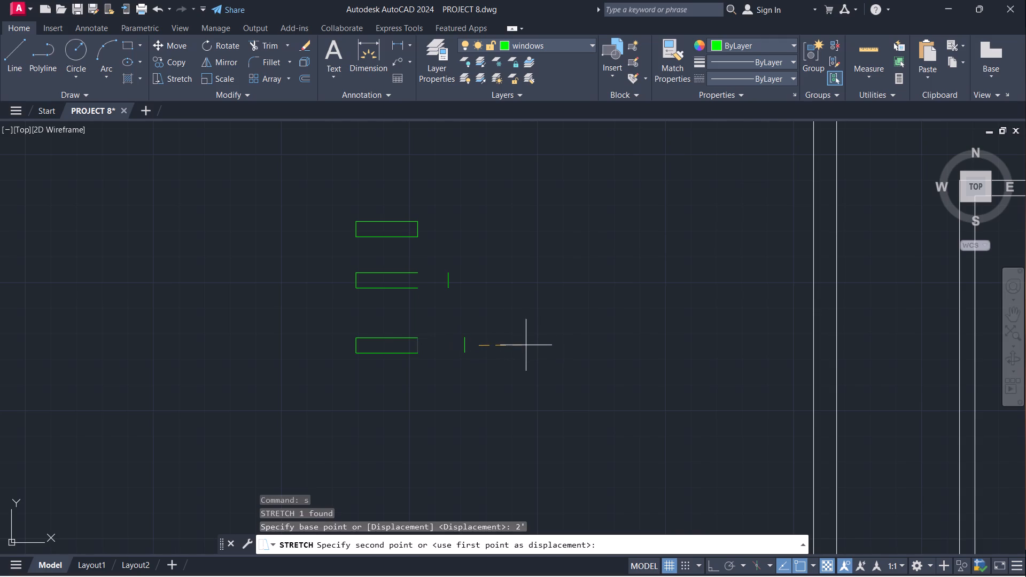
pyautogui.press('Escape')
# Stretch the bottom rectangle's right edge line 2' outward from its midpoint, horizontally to the right.
pyautogui.scroll(3, 413, 342)
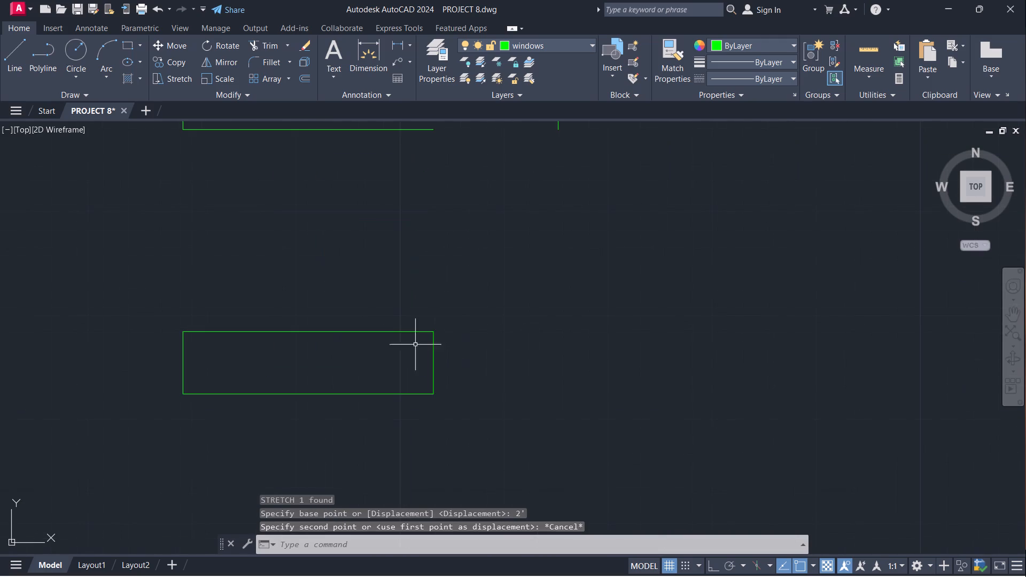
pyautogui.click(435, 363)
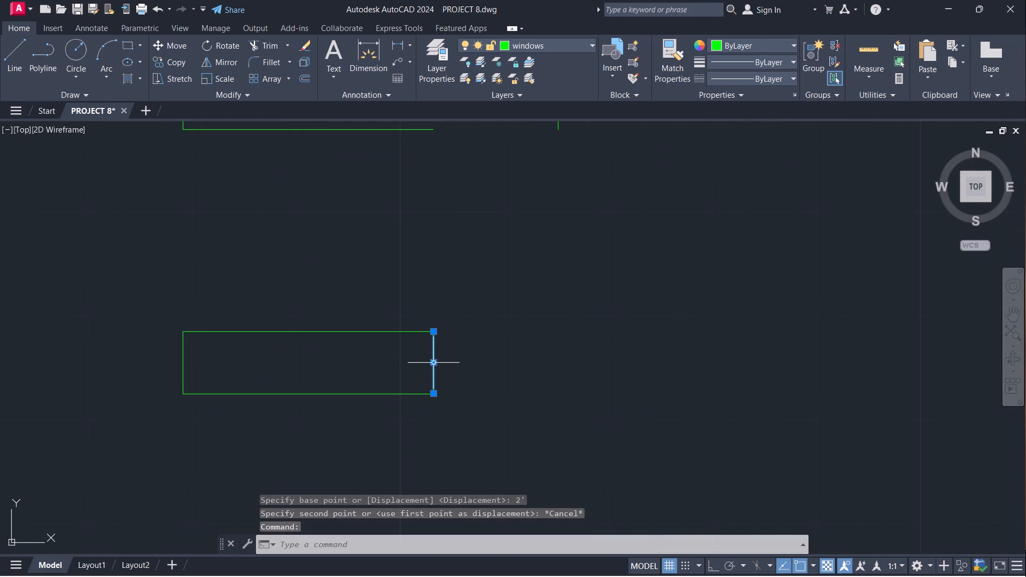
pyautogui.press('s')
pyautogui.press('Return')
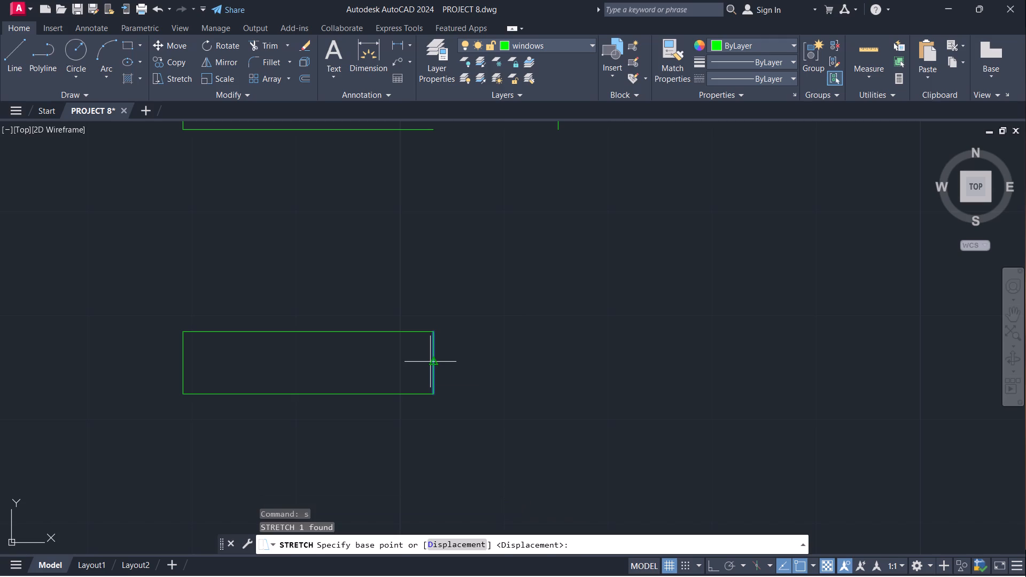
pyautogui.click(435, 363)
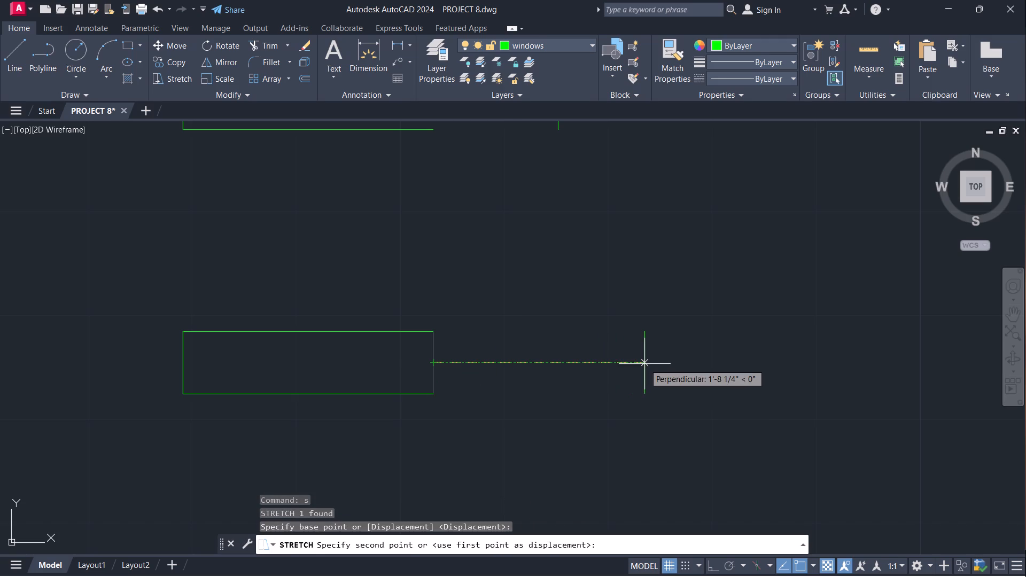
pyautogui.write("2'")
pyautogui.press('Return')
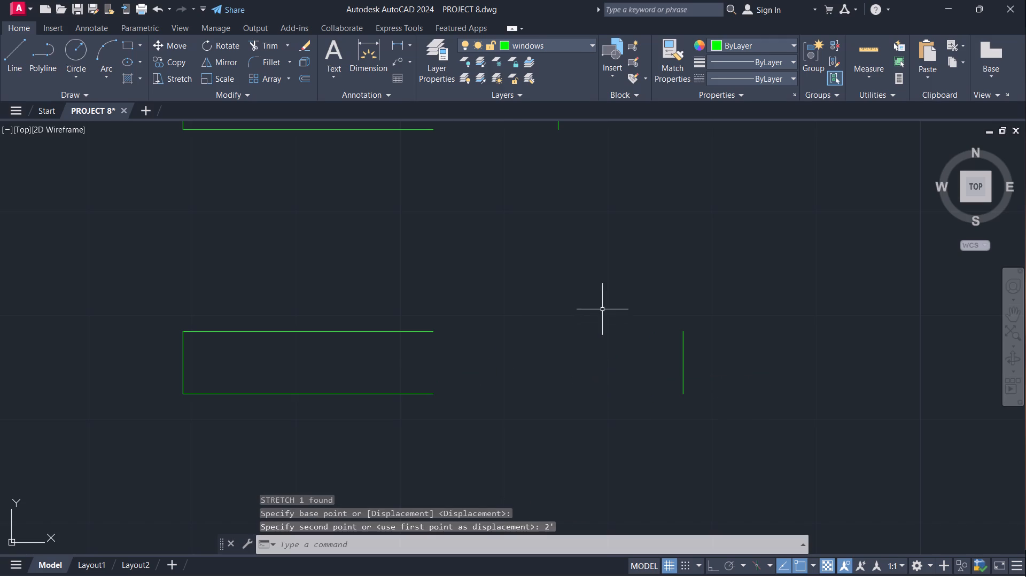
# Extend the horizontal lines of the bottom and middle window rectangles to meet their detached right edge lines.
pyautogui.press('Escape')
pyautogui.press('e')
pyautogui.press('x')
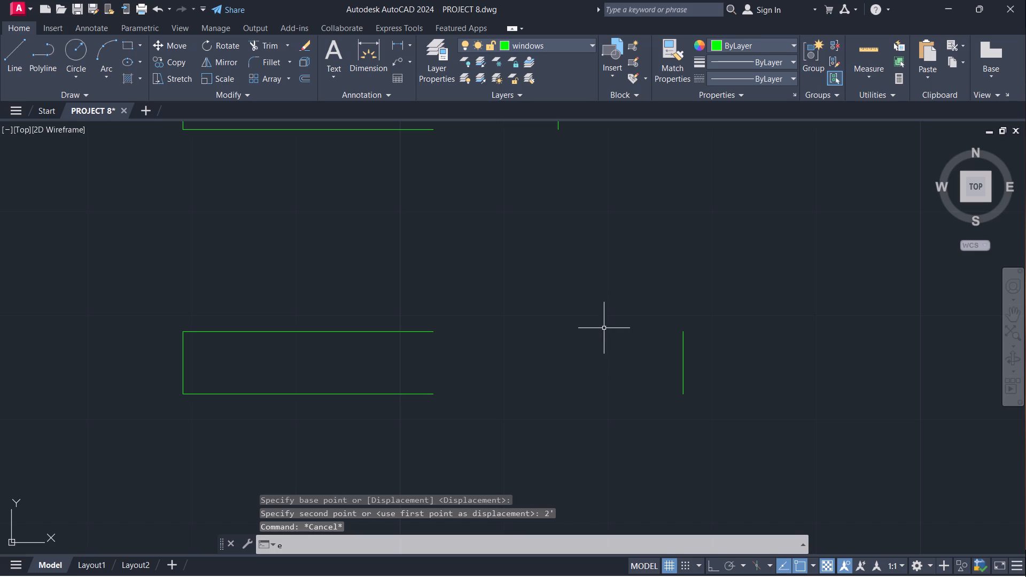
pyautogui.press('Return')
pyautogui.click(398, 333)
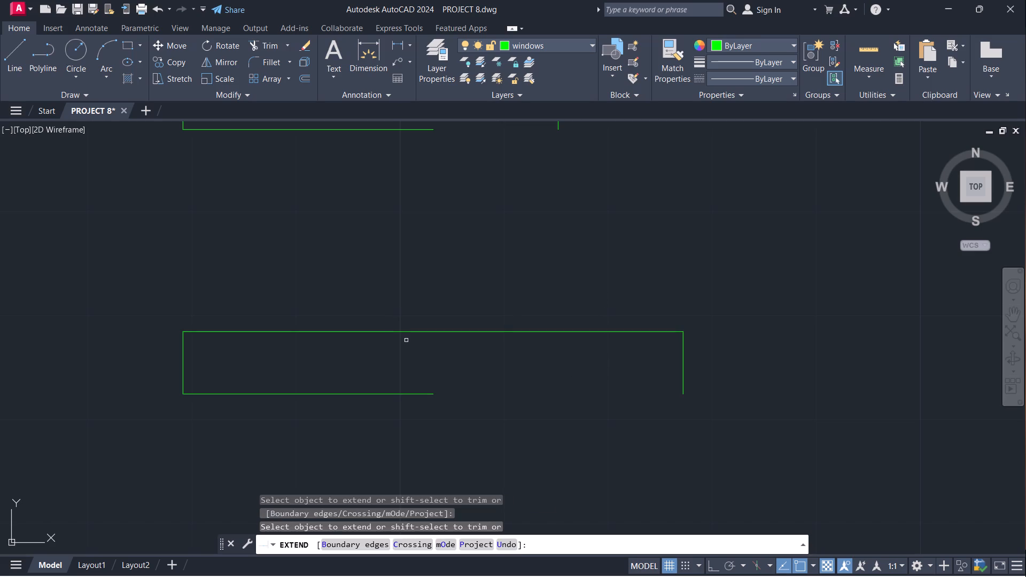
pyautogui.click(412, 394)
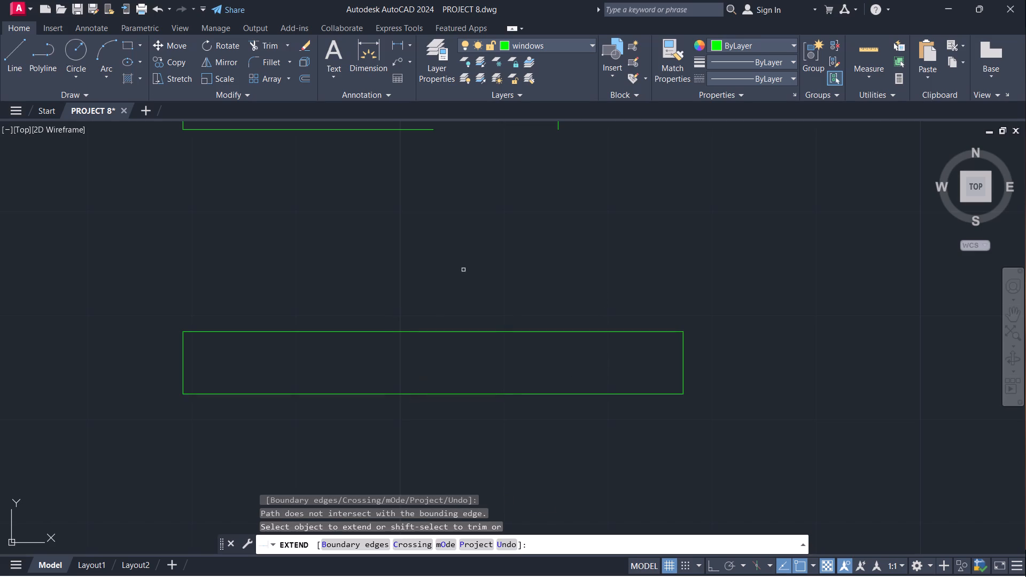
pyautogui.scroll(-2, 468, 235)
pyautogui.moveTo(480, 231); pyautogui.dragTo(483, 323, button='middle')
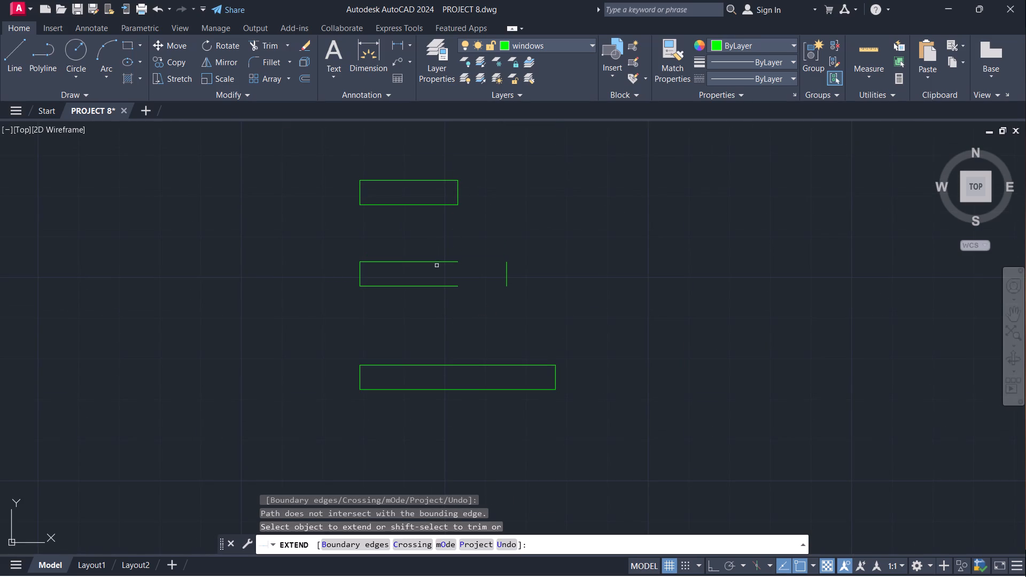
pyautogui.click(440, 263)
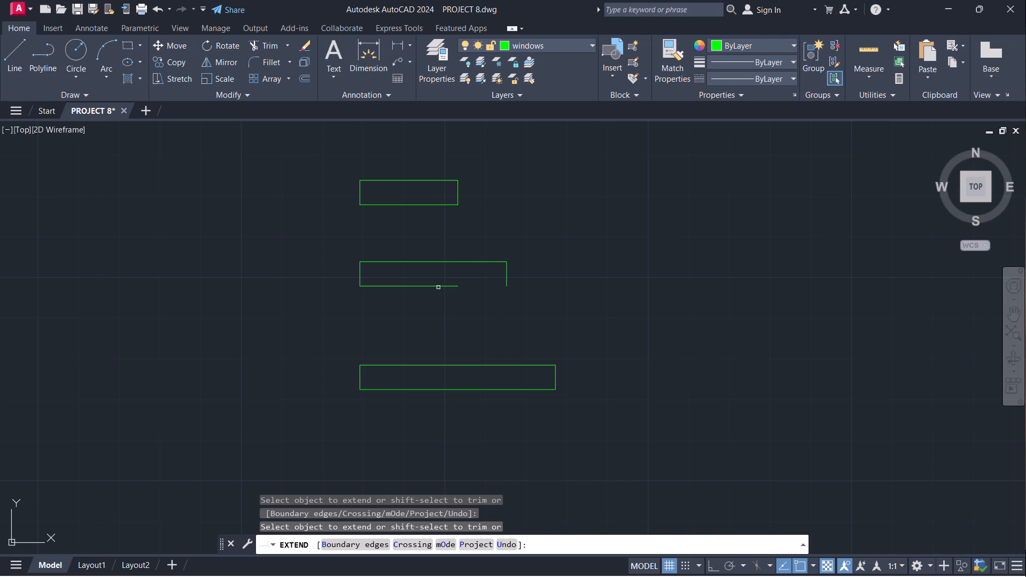
pyautogui.click(441, 286)
# Offset the left and right edges of the top 2' window rectangle inward by 0.5".
pyautogui.press('Escape')
pyautogui.press('o')
pyautogui.press('Return')
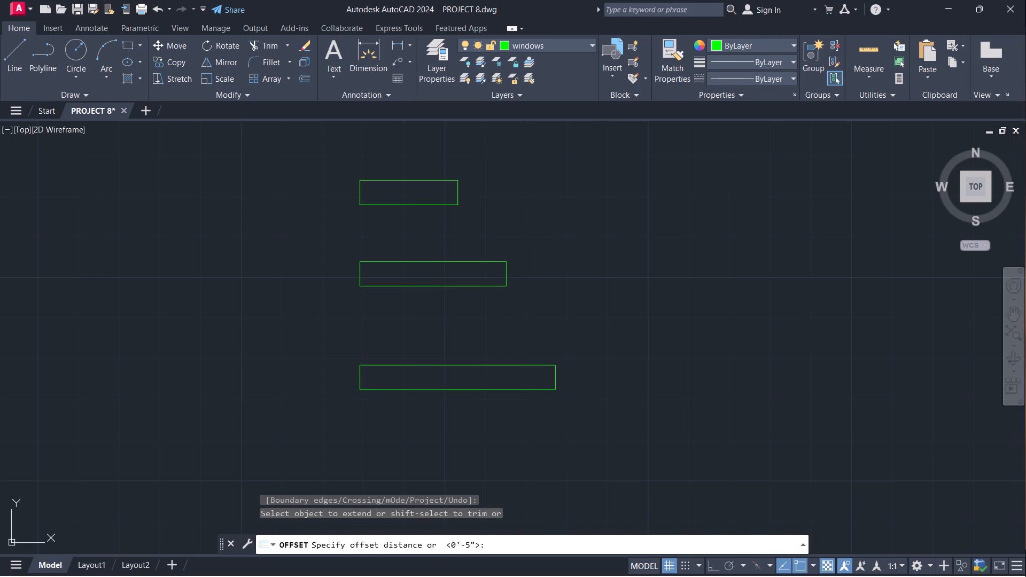
pyautogui.click(361, 193)
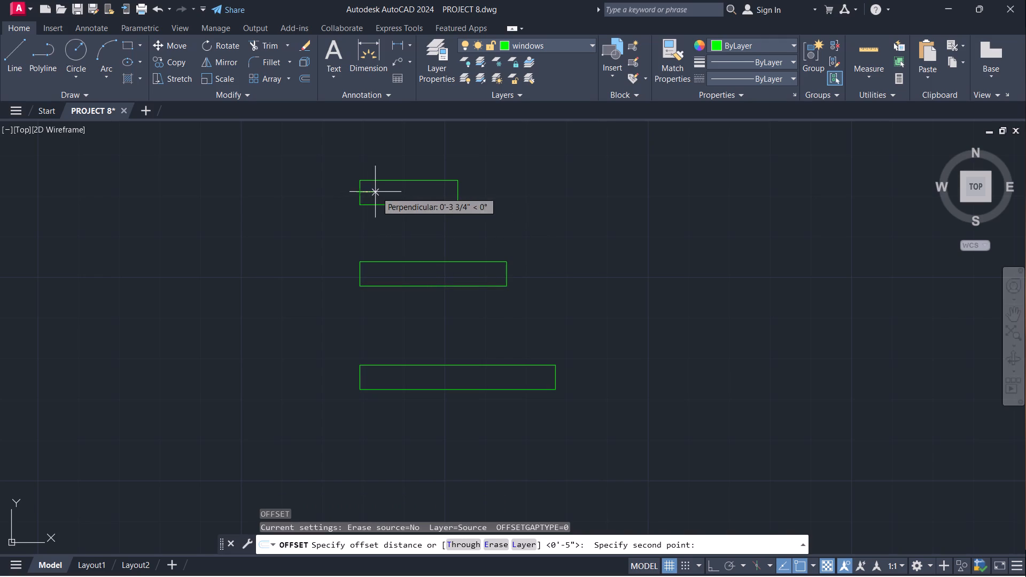
pyautogui.write('0.5')
pyautogui.press('Return')
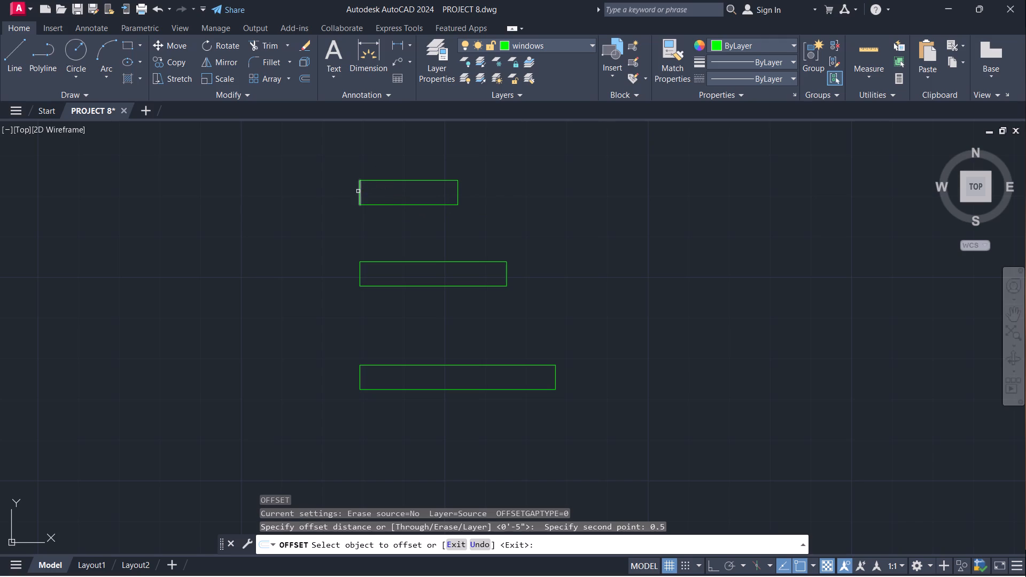
pyautogui.click(361, 191)
pyautogui.click(377, 189)
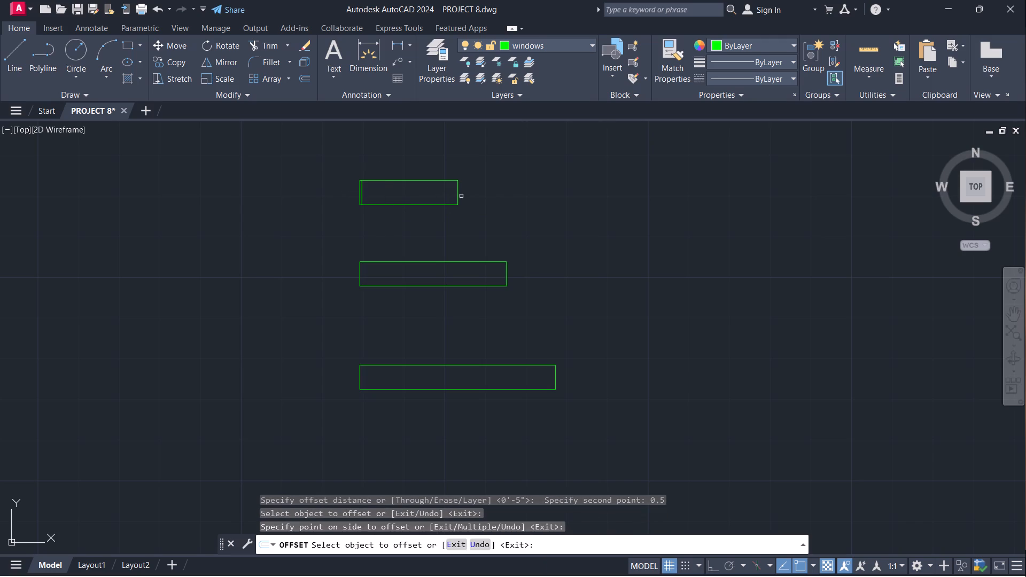
pyautogui.moveTo(457, 196); pyautogui.dragTo(452, 198)
pyautogui.click(431, 202)
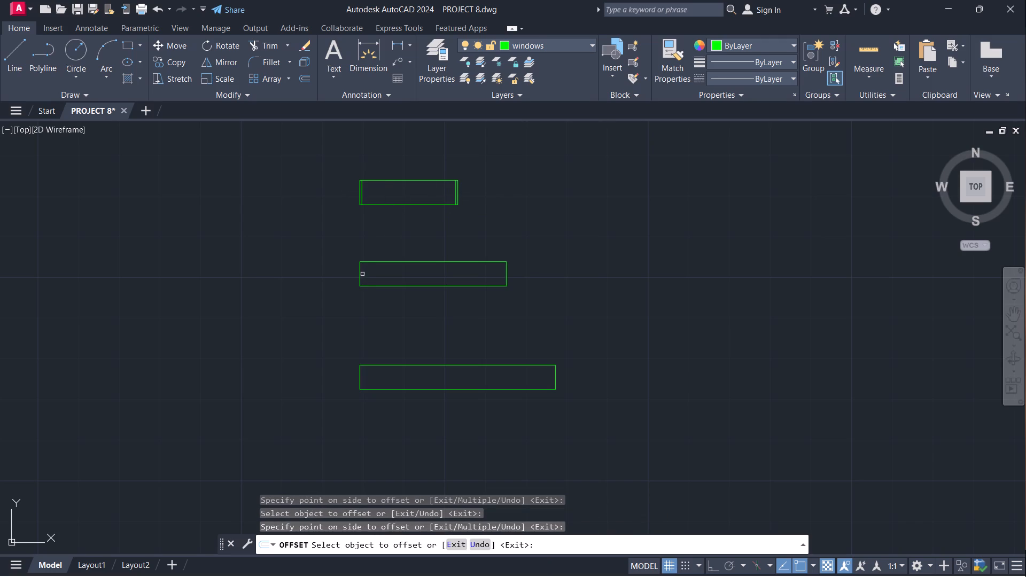
# Offset the left and right edges of the middle and bottom window rectangles inward by the same 0.5".
pyautogui.moveTo(360, 276); pyautogui.dragTo(374, 276)
pyautogui.moveTo(386, 272); pyautogui.dragTo(415, 279)
pyautogui.moveTo(505, 271); pyautogui.dragTo(493, 276)
pyautogui.click(456, 280)
pyautogui.moveTo(361, 377); pyautogui.dragTo(371, 377)
pyautogui.moveTo(390, 377); pyautogui.dragTo(397, 378)
pyautogui.moveTo(556, 376); pyautogui.dragTo(539, 379)
pyautogui.click(495, 379)
pyautogui.press('Escape')
# Draw a horizontal centre line in the top 2' window between the midpoints of its inner vertical lines.
pyautogui.press('l')
pyautogui.press('Return')
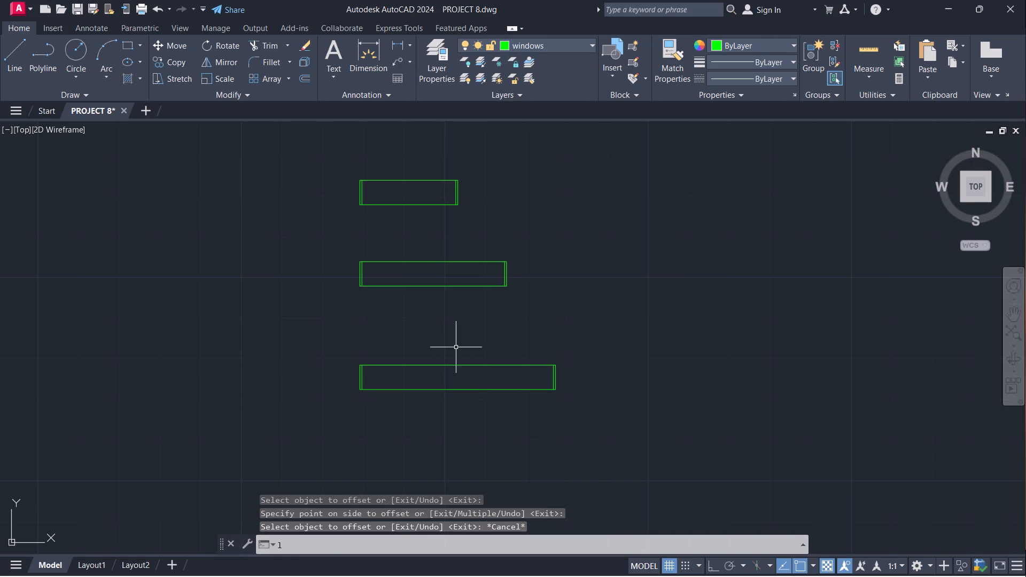
pyautogui.scroll(2, 373, 188)
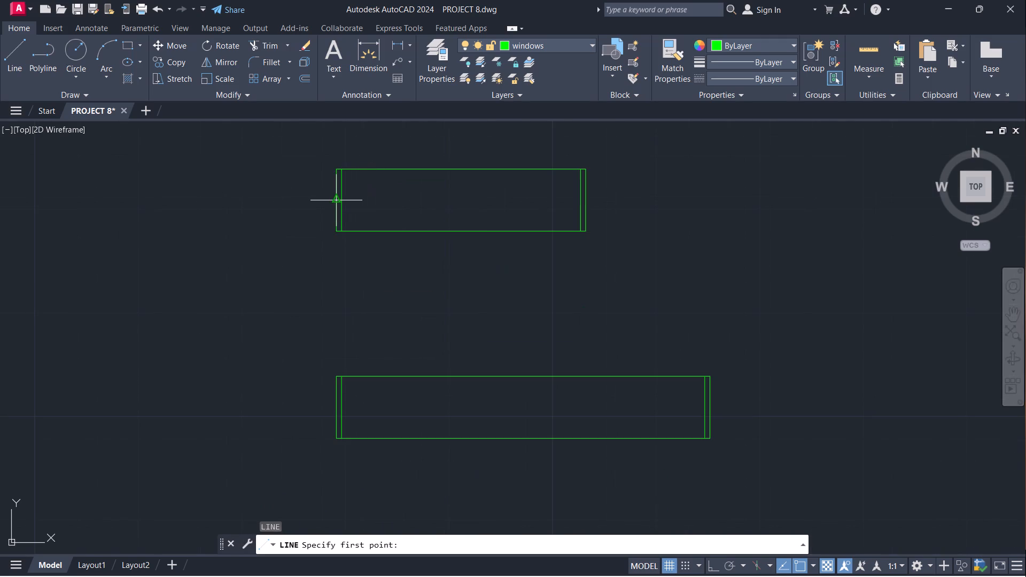
pyautogui.click(341, 201)
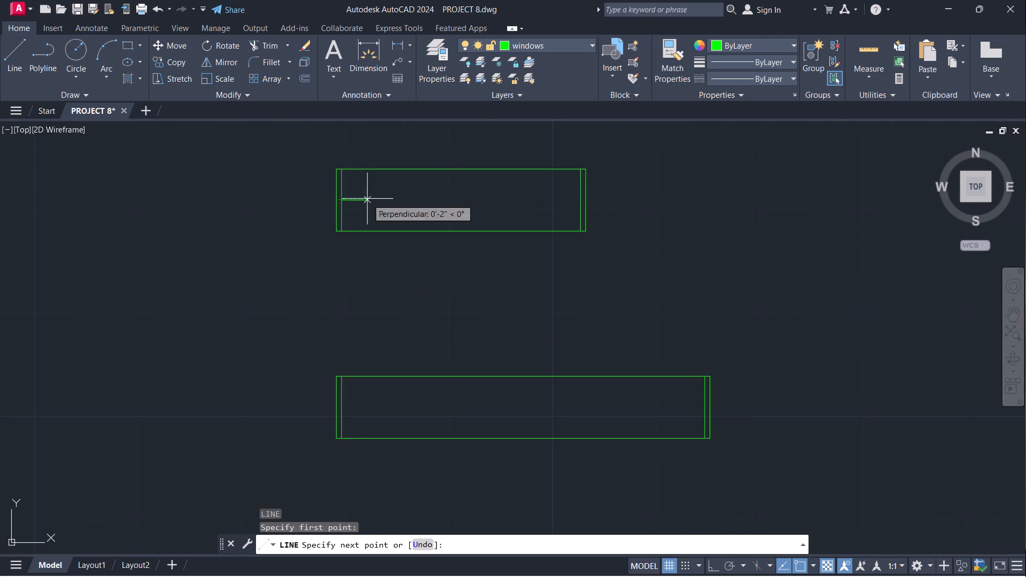
pyautogui.click(579, 197)
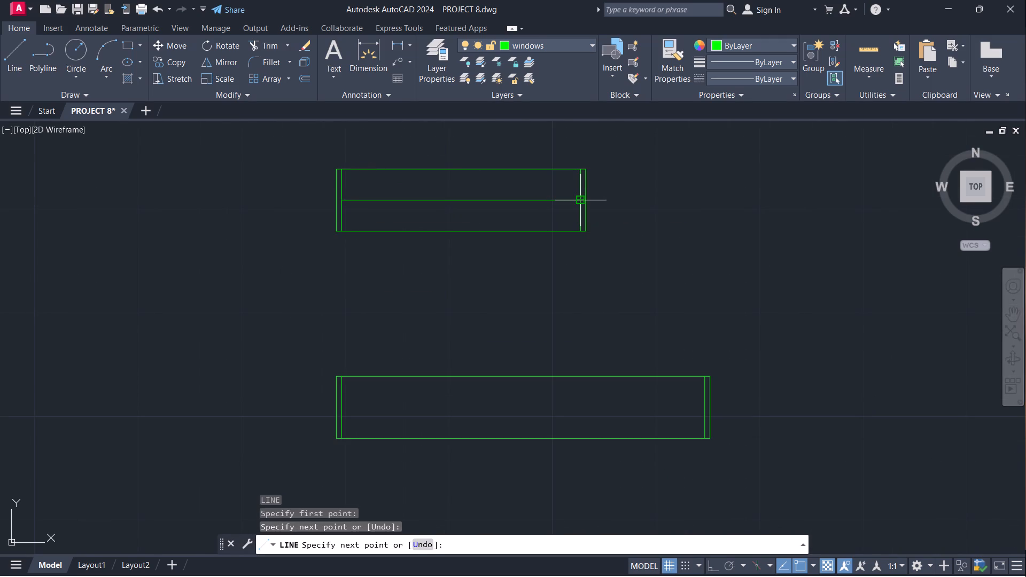
pyautogui.press('Escape')
# Draw a horizontal centre line in the middle 3' window between its two inner vertical lines.
pyautogui.press('space')
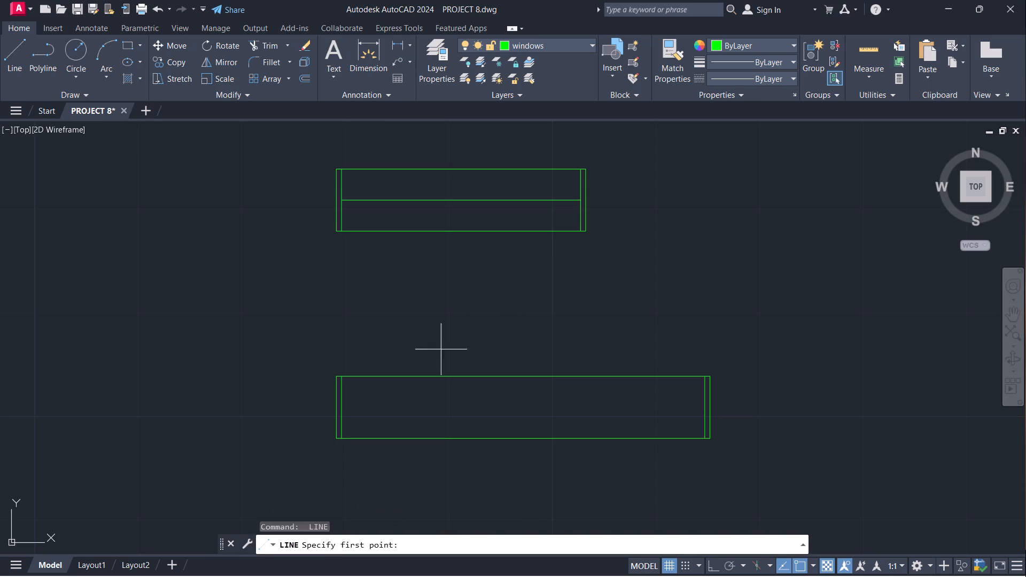
pyautogui.click(344, 408)
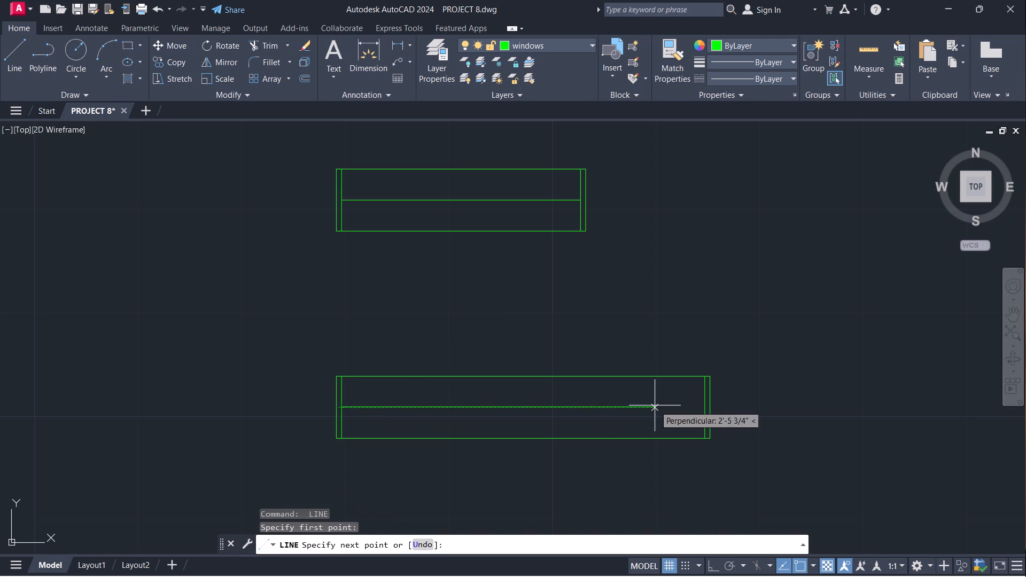
pyautogui.click(704, 408)
pyautogui.scroll(-1, 603, 339)
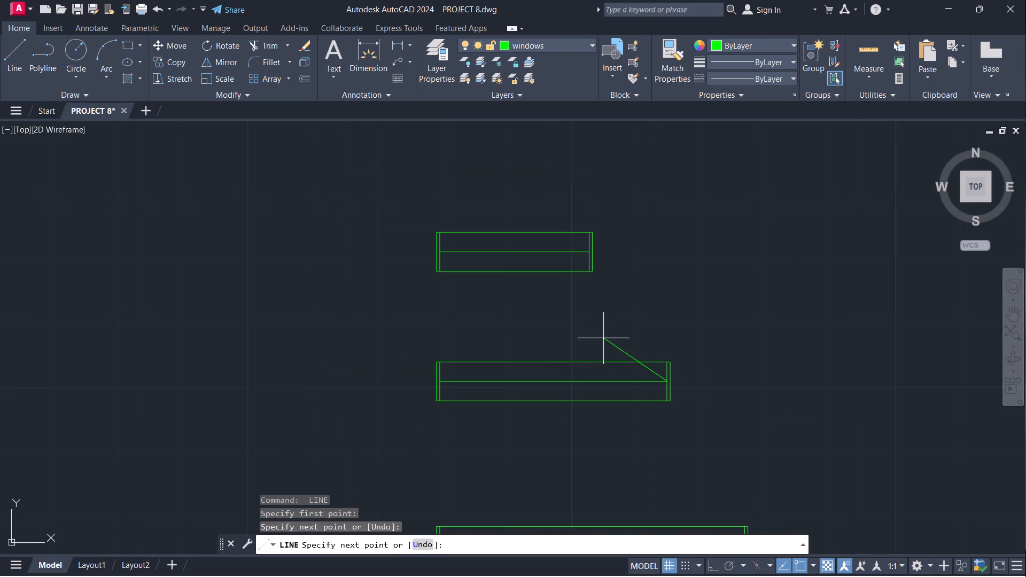
pyautogui.press('space')
# Draw a horizontal centre line in the bottom 4' window between its two inner vertical lines.
pyautogui.moveTo(593, 425); pyautogui.dragTo(526, 194, button='middle')
pyautogui.press('space')
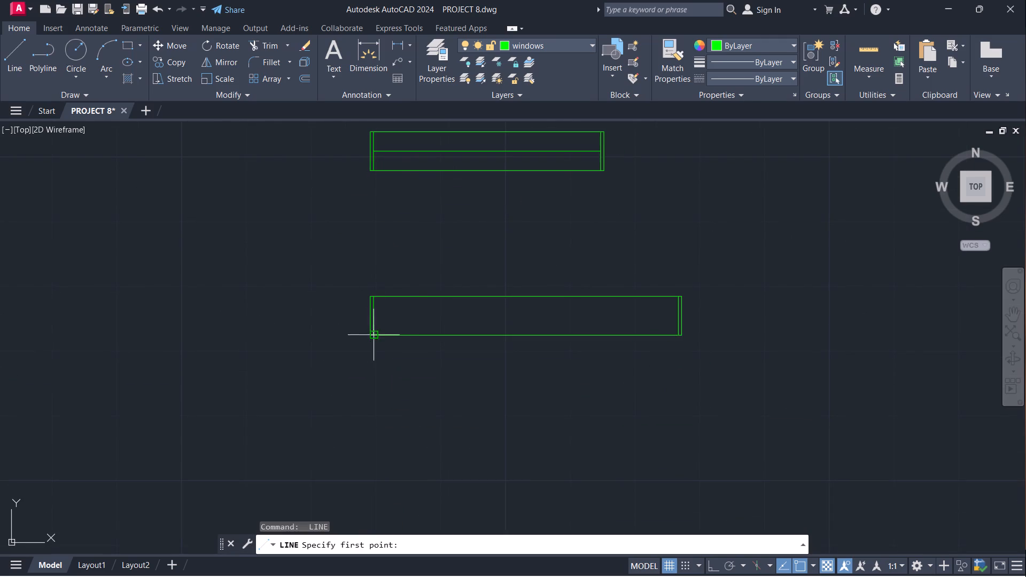
pyautogui.click(372, 313)
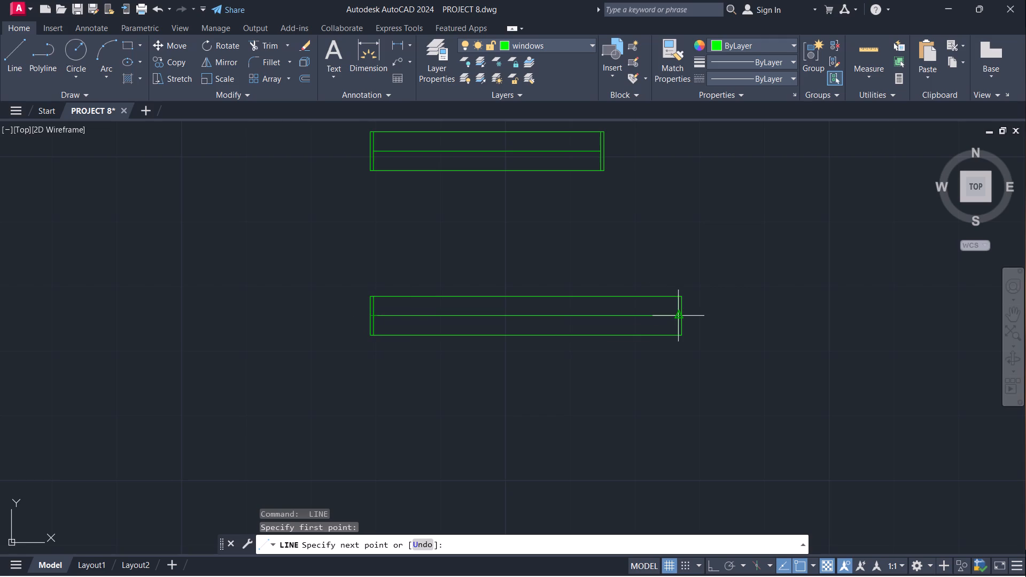
pyautogui.click(681, 313)
pyautogui.press('Escape')
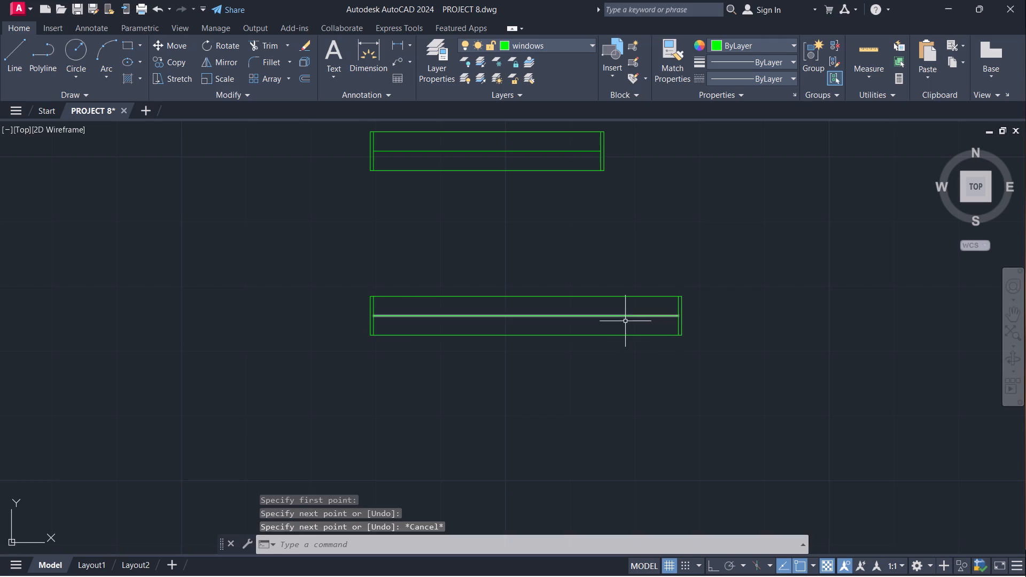
# Offset the bottom 4' window's centre line by 0.2" both above and below.
pyautogui.click(603, 315)
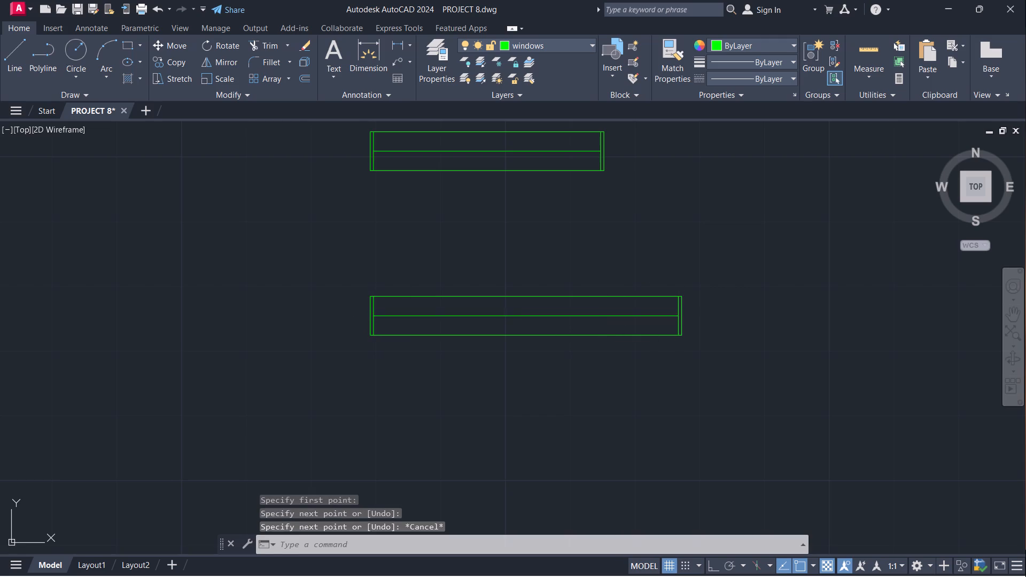
pyautogui.press('o')
pyautogui.press('Return')
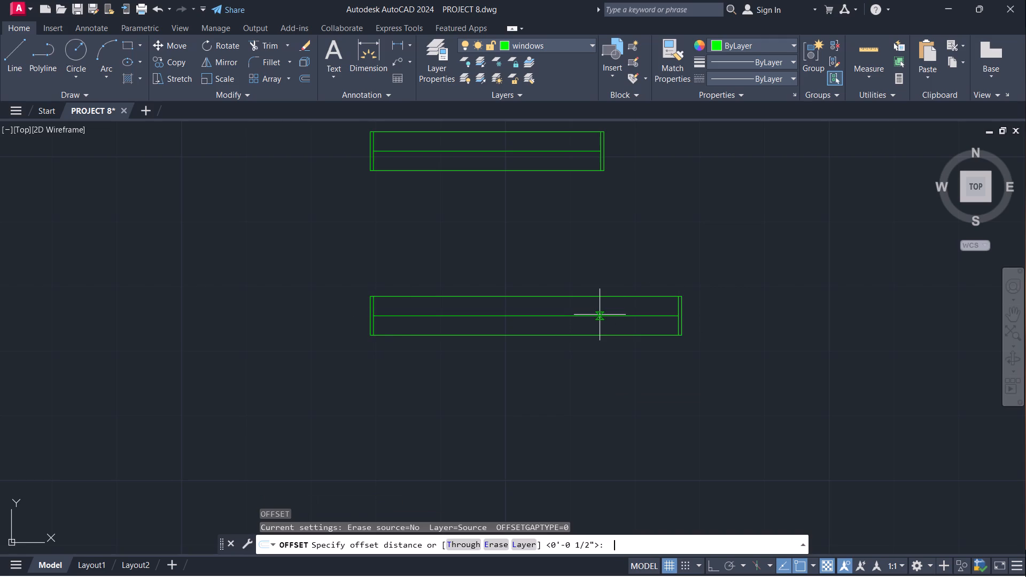
pyautogui.click(600, 315)
pyautogui.write('0.2')
pyautogui.press('Return')
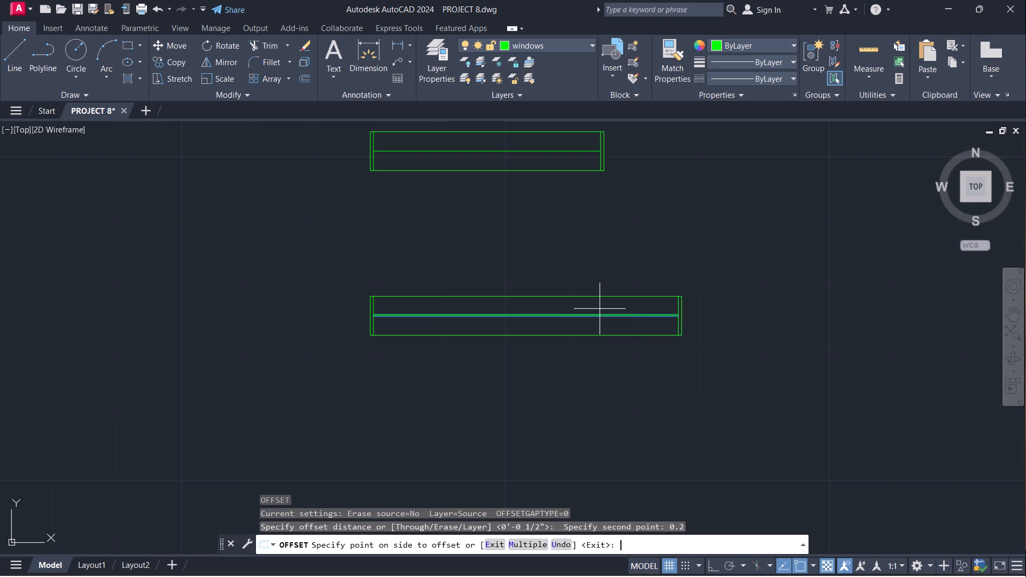
pyautogui.click(592, 307)
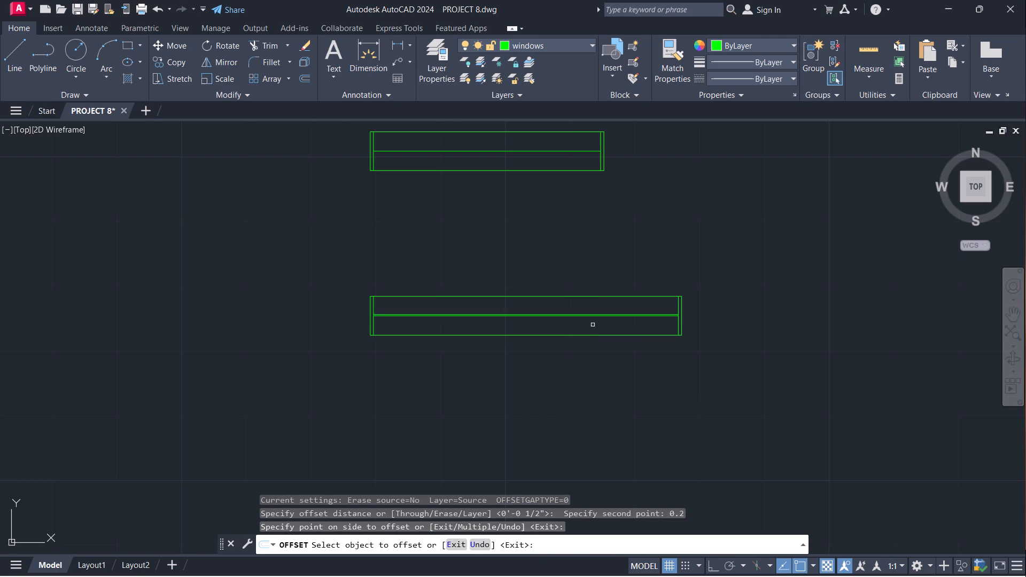
pyautogui.scroll(3, 593, 325)
pyautogui.click(554, 283)
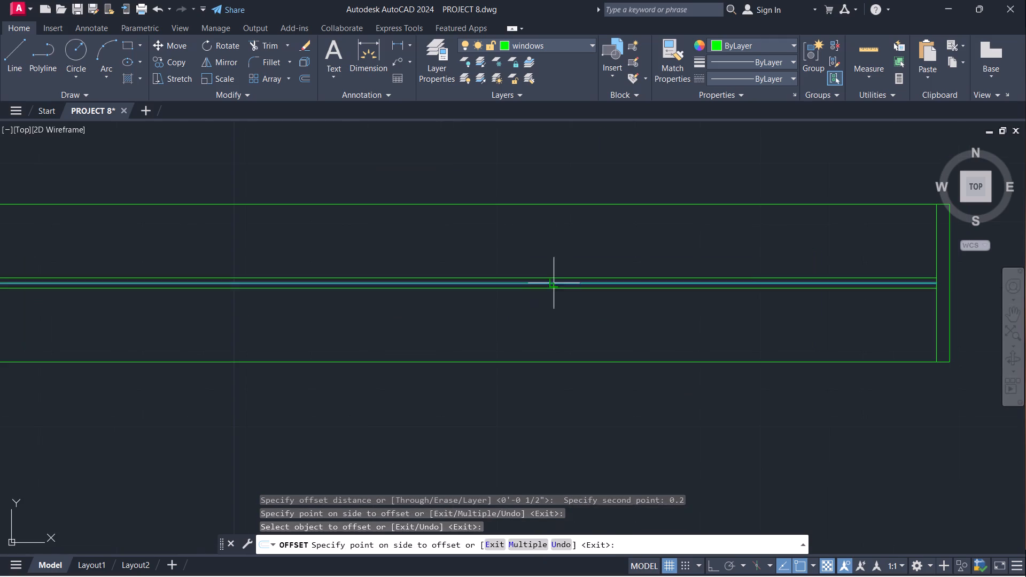
pyautogui.click(549, 311)
# Offset the middle 3' window's centre line by 0.2" both above and below.
pyautogui.scroll(-1, 481, 267)
pyautogui.moveTo(458, 128); pyautogui.dragTo(525, 303, button='middle')
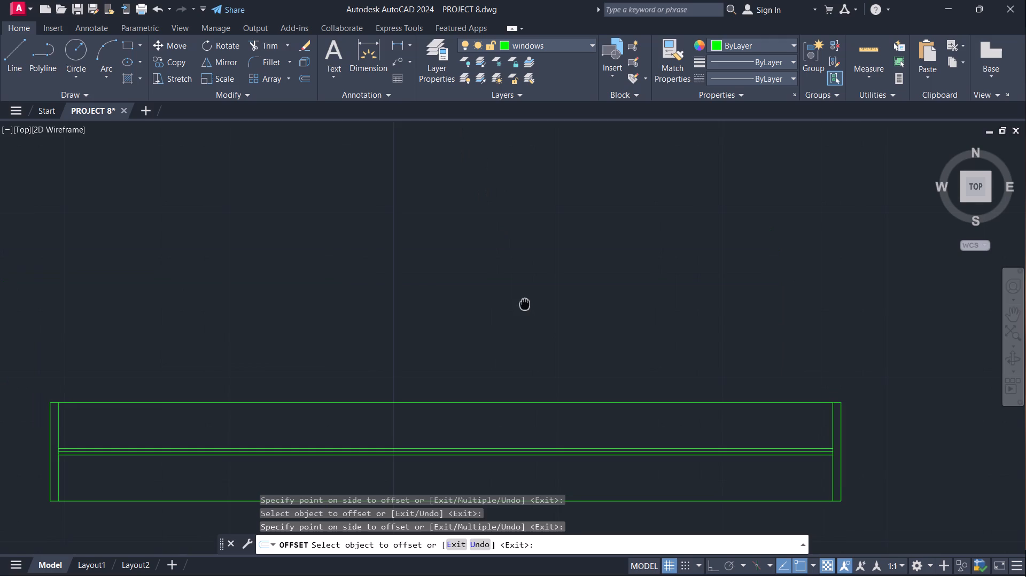
pyautogui.moveTo(525, 303); pyautogui.dragTo(525, 303, button='middle')
pyautogui.scroll(-2, 444, 241)
pyautogui.scroll(1, 408, 155)
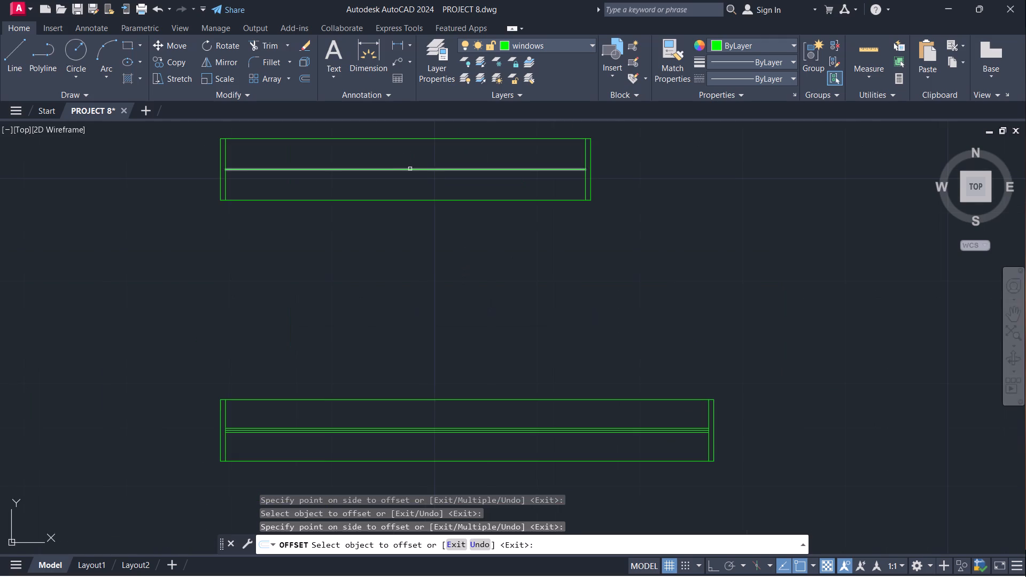
pyautogui.click(410, 168)
pyautogui.click(415, 155)
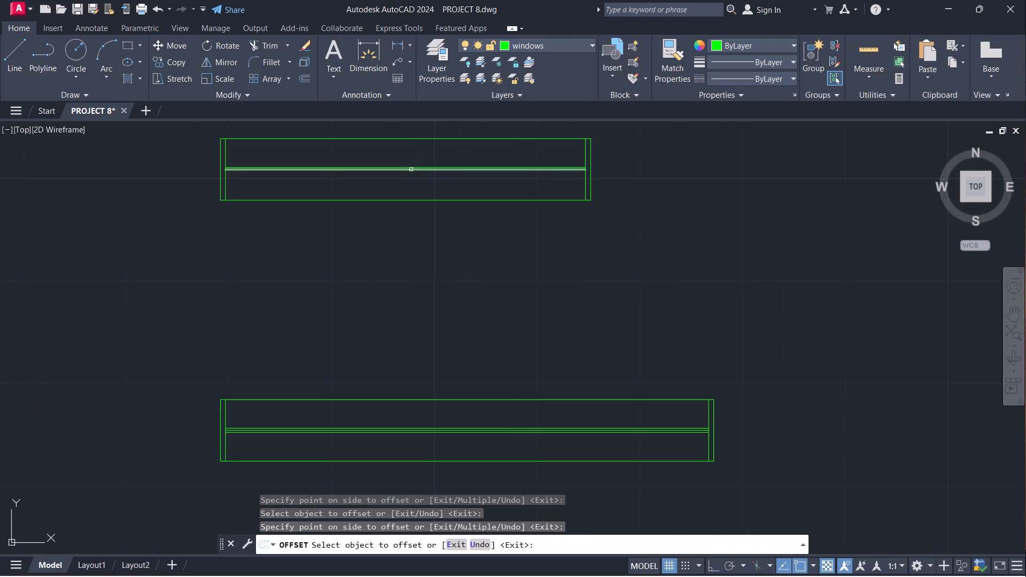
pyautogui.click(413, 169)
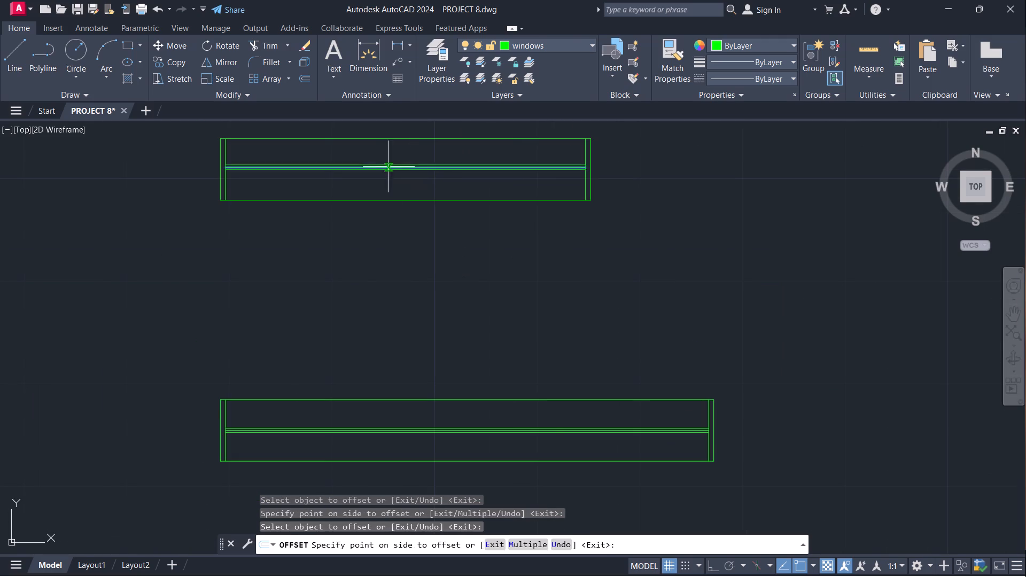
pyautogui.scroll(2, 382, 160)
pyautogui.press('Escape')
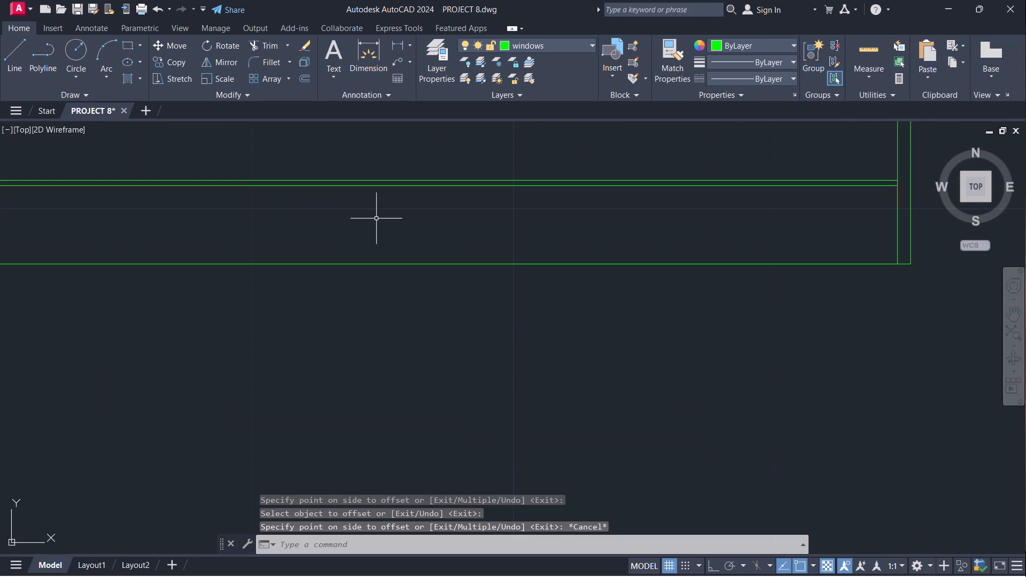
pyautogui.press('space')
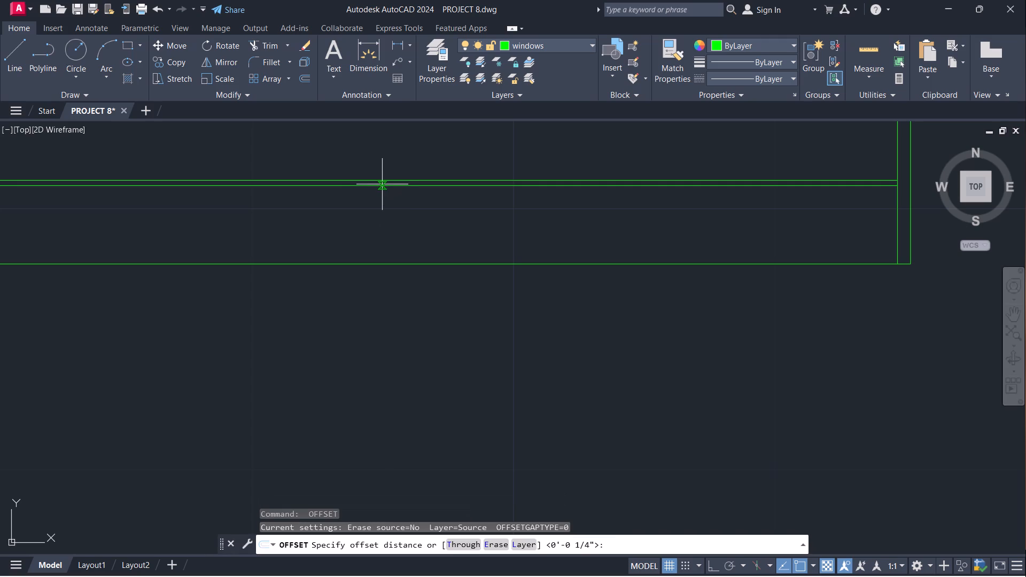
pyautogui.click(382, 185)
pyautogui.write('0.2')
pyautogui.press('Return')
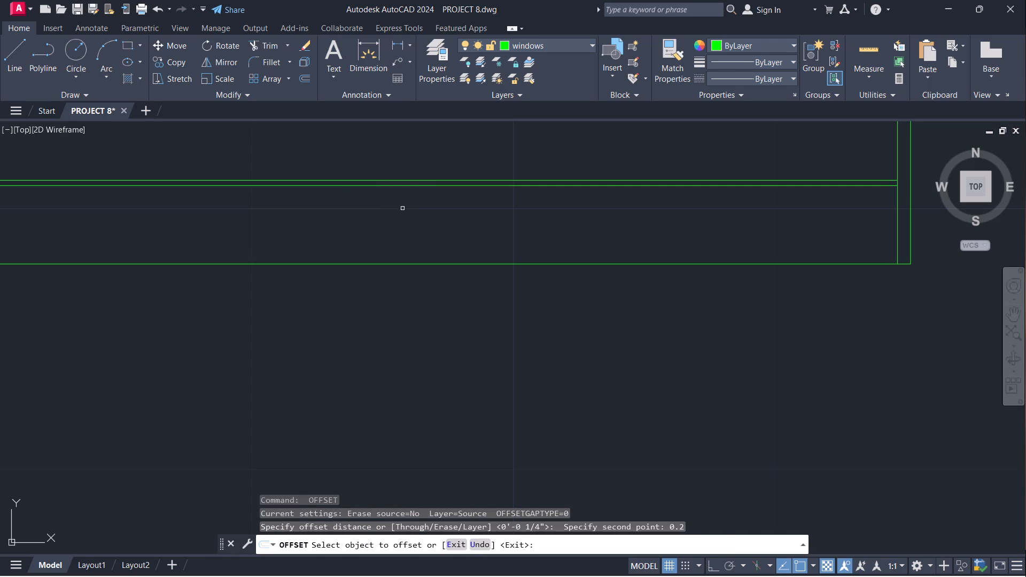
pyautogui.click(397, 184)
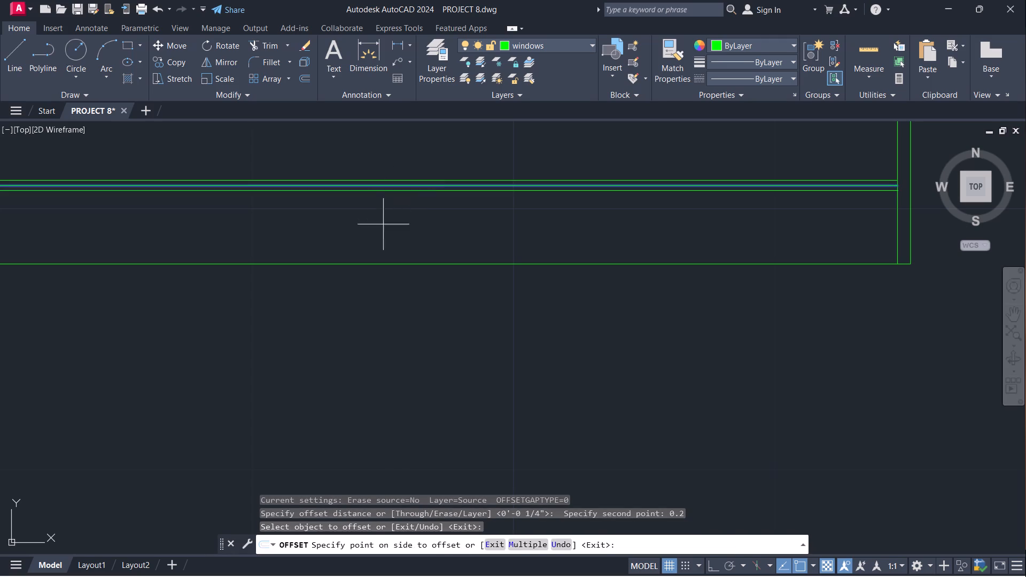
pyautogui.click(383, 225)
# Offset the top 2' window's centre line by 0.2" both above and below.
pyautogui.scroll(-3, 496, 207)
pyautogui.moveTo(497, 155); pyautogui.dragTo(496, 202, button='middle')
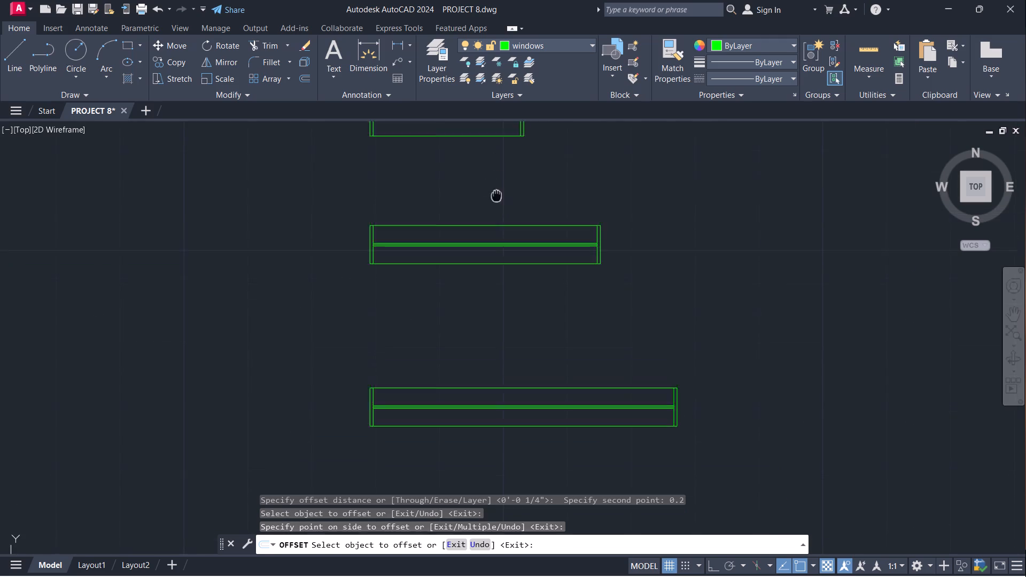
pyautogui.moveTo(496, 202); pyautogui.dragTo(500, 297, button='middle')
pyautogui.scroll(2, 425, 213)
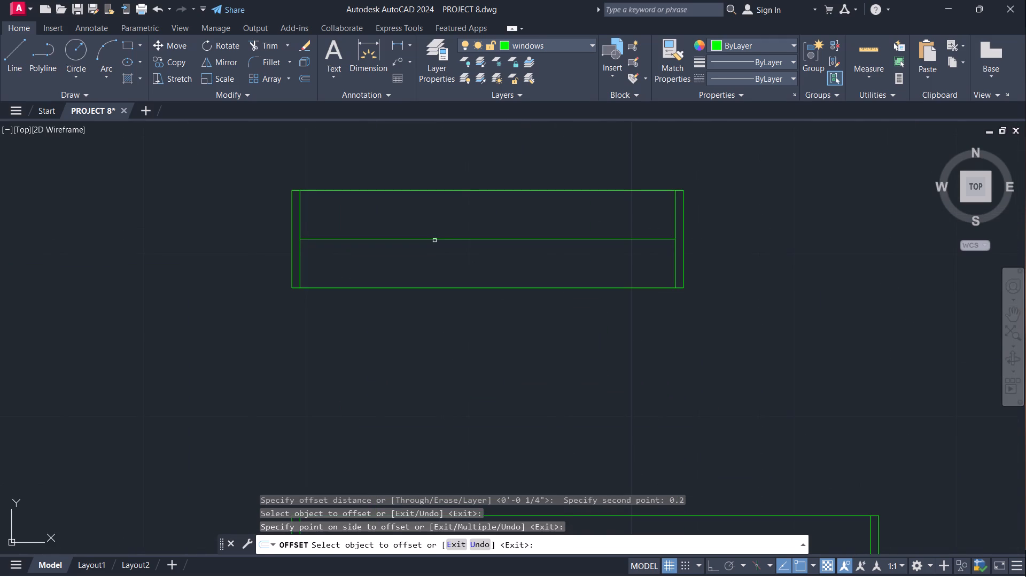
pyautogui.click(435, 241)
pyautogui.moveTo(439, 224); pyautogui.dragTo(445, 221)
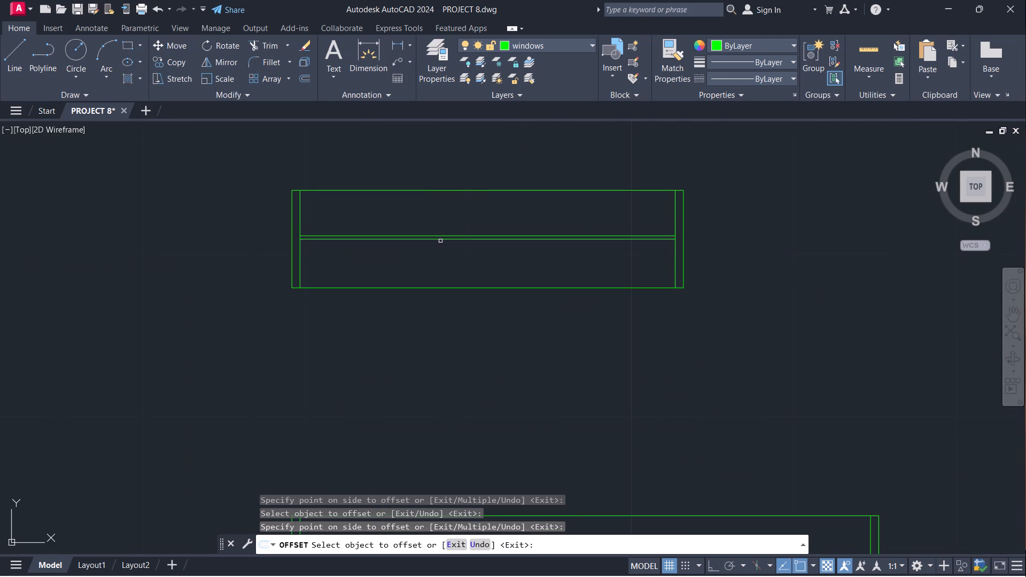
pyautogui.click(442, 240)
pyautogui.click(436, 258)
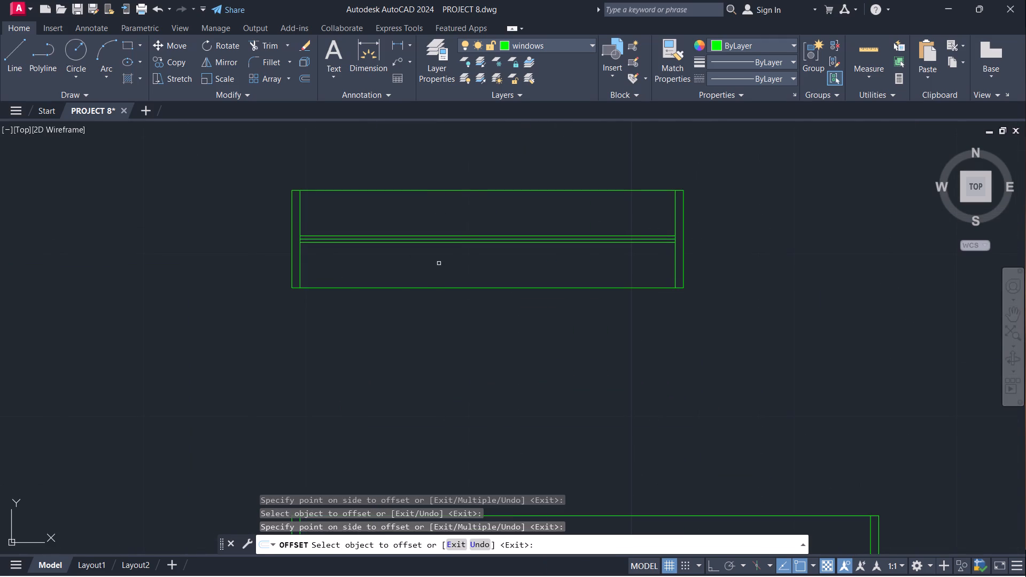
pyautogui.press('Escape')
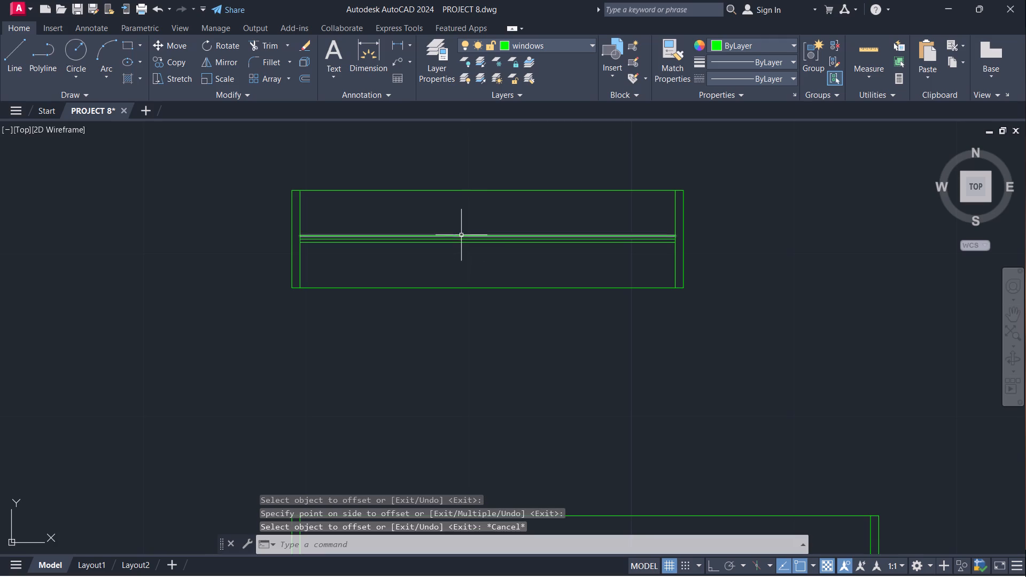
# Erase the original centre line in the top 2' window, keeping its two offset glazing lines.
pyautogui.scroll(2, 462, 233)
pyautogui.click(467, 247)
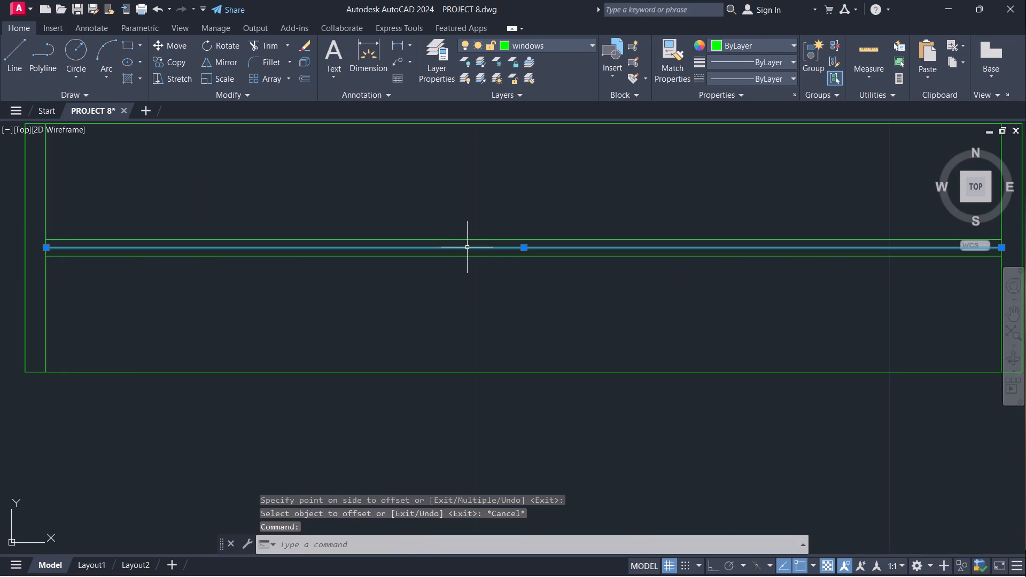
pyautogui.press('e')
pyautogui.press('Return')
# Erase the original centre line in the middle 3' window, keeping its two offset glazing lines.
pyautogui.scroll(-3, 535, 184)
pyautogui.scroll(3, 538, 415)
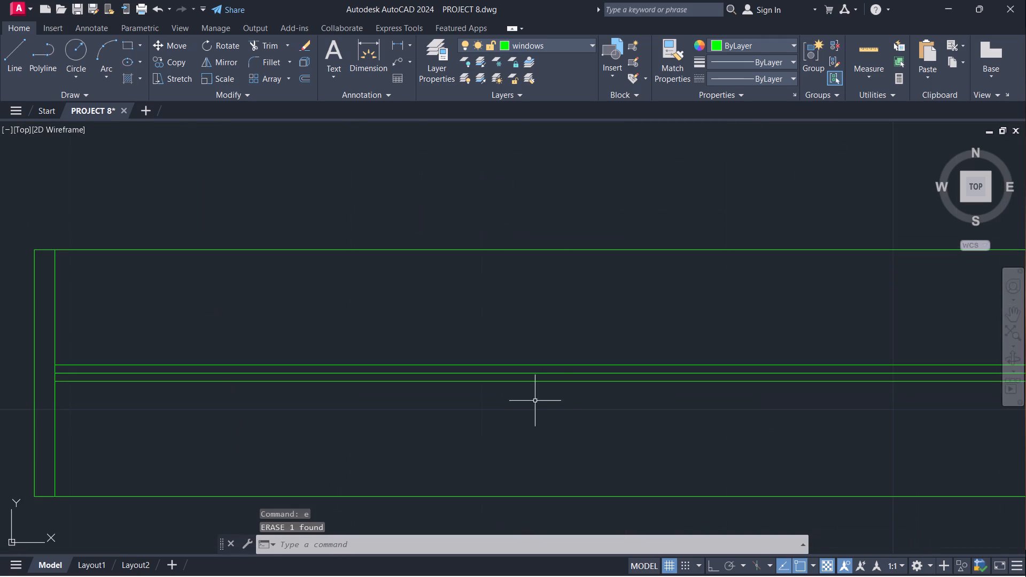
pyautogui.click(541, 371)
pyautogui.press('e')
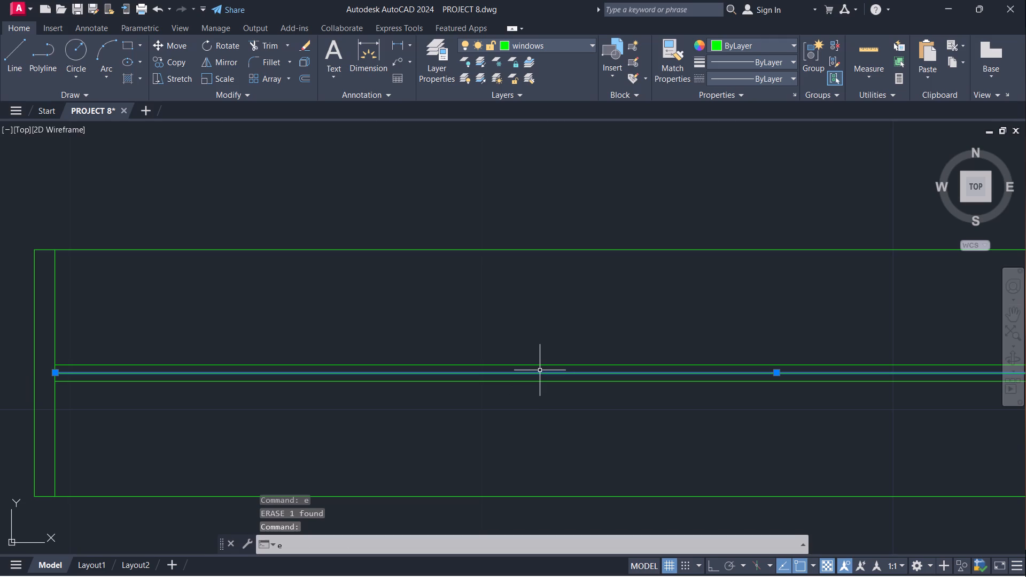
pyautogui.press('Return')
# Erase the original centre line in the bottom 4' window, keeping its two offset glazing lines.
pyautogui.scroll(-3, 540, 370)
pyautogui.moveTo(586, 458); pyautogui.dragTo(512, 317, button='middle')
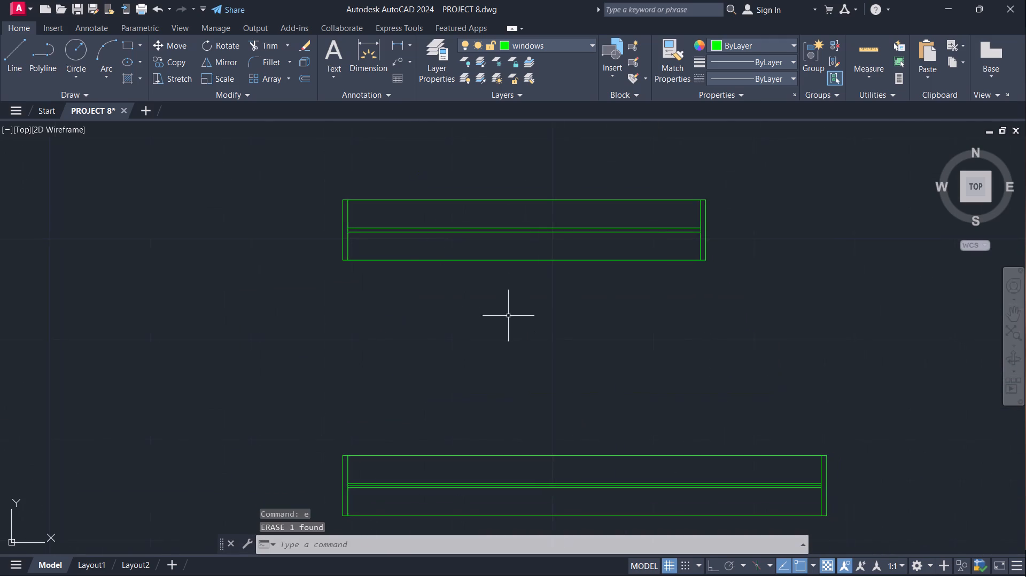
pyautogui.scroll(-1, 512, 315)
pyautogui.scroll(3, 528, 419)
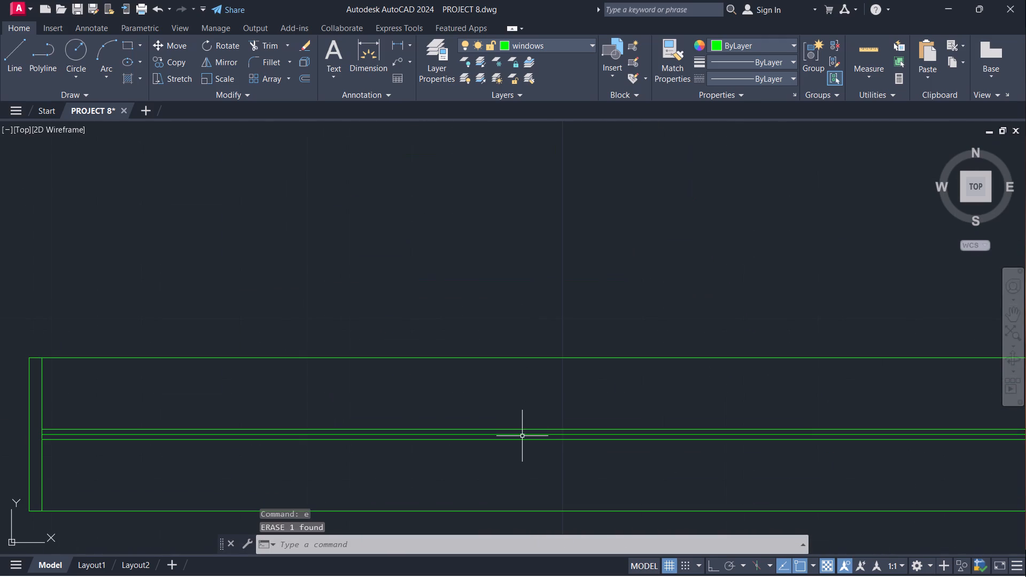
pyautogui.click(523, 435)
pyautogui.press('e')
pyautogui.press('Return')
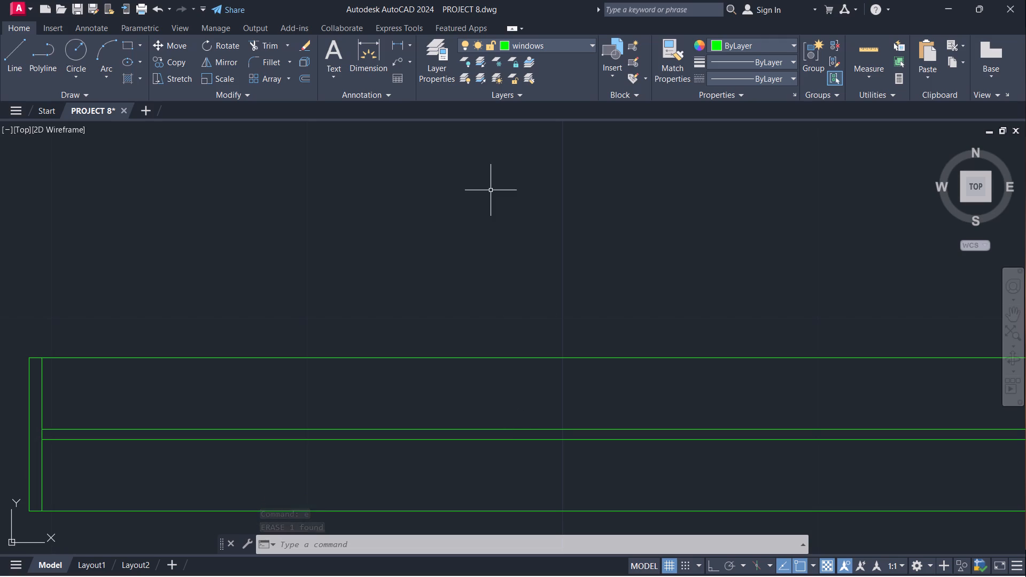
# Group all the lines of the bottom 4' window into one unnamed group.
pyautogui.scroll(-2, 483, 250)
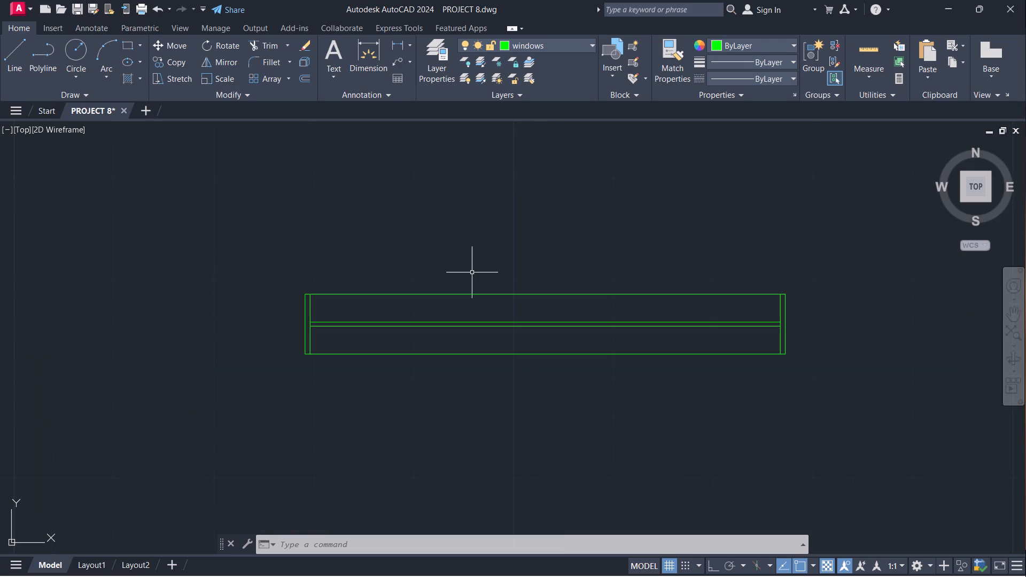
pyautogui.moveTo(215, 241); pyautogui.dragTo(261, 255)
pyautogui.moveTo(1025, 447); pyautogui.dragTo(1016, 452)
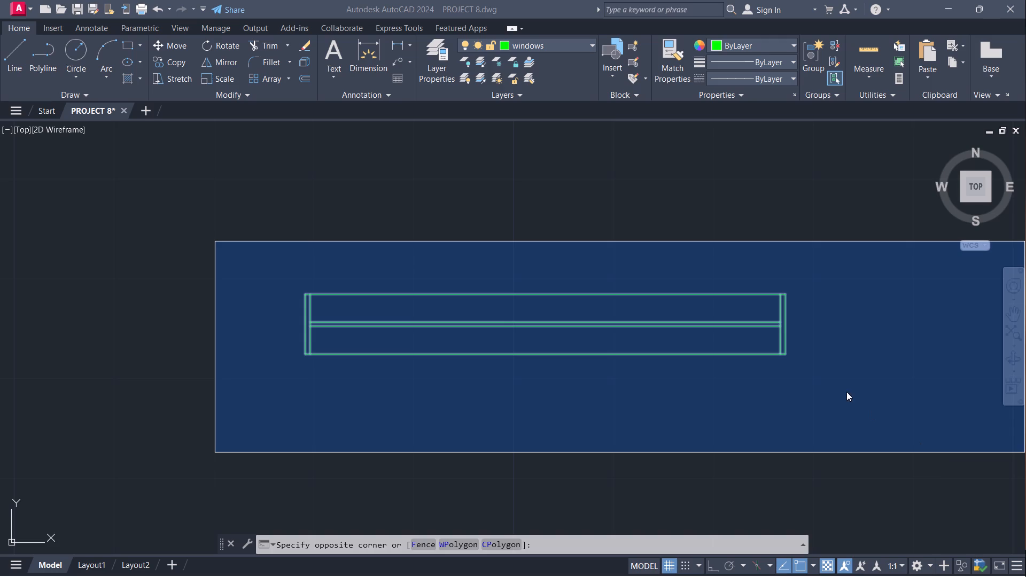
pyautogui.scroll(-3, 816, 369)
pyautogui.click(826, 383)
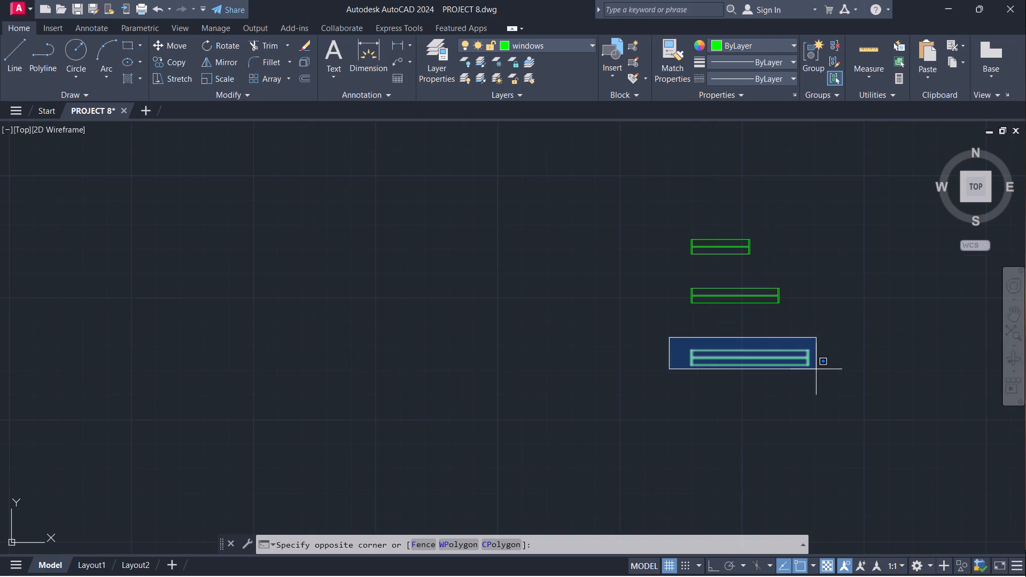
pyautogui.press('g')
pyautogui.press('Return')
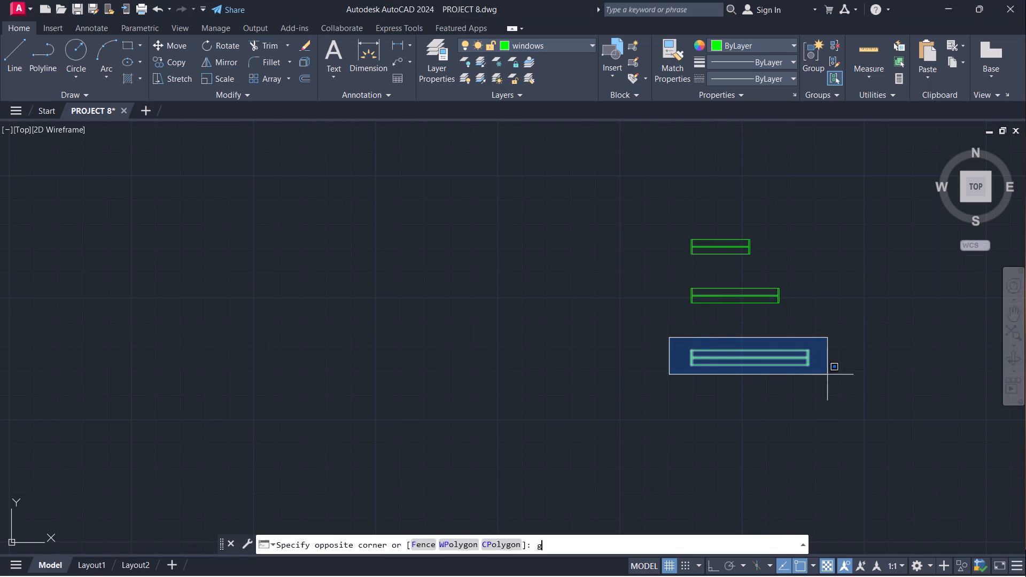
pyautogui.click(641, 322)
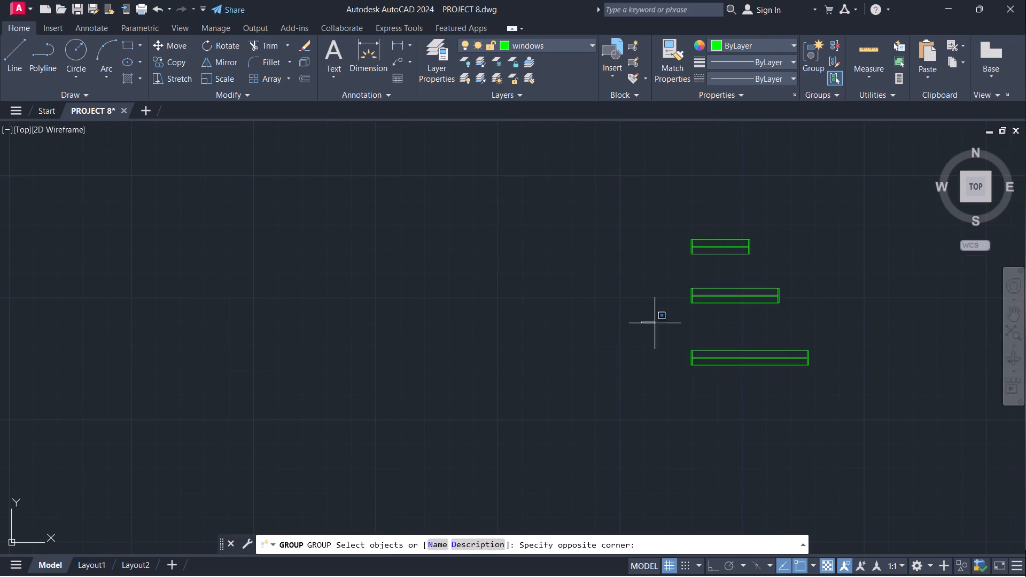
pyautogui.click(865, 388)
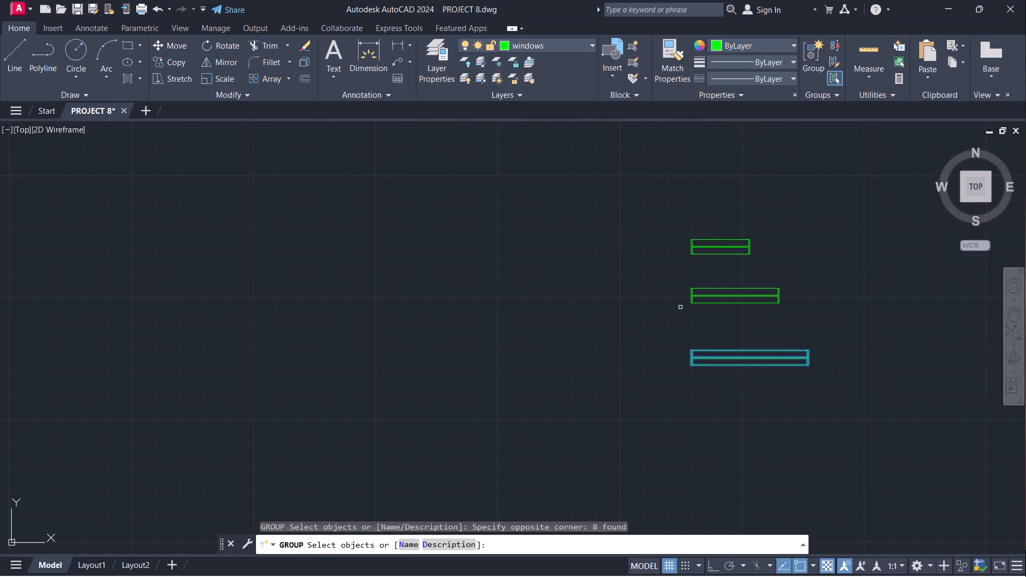
pyautogui.press('Return')
# Group all the lines of the middle 3' window into one unnamed group.
pyautogui.moveTo(675, 267); pyautogui.dragTo(679, 276)
pyautogui.click(852, 327)
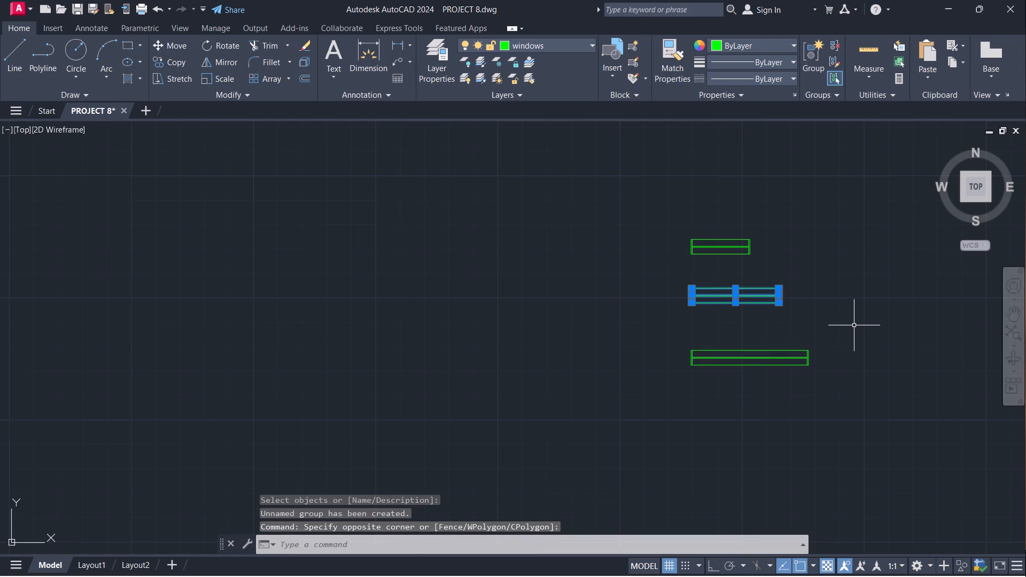
pyautogui.press('g')
pyautogui.press('Return')
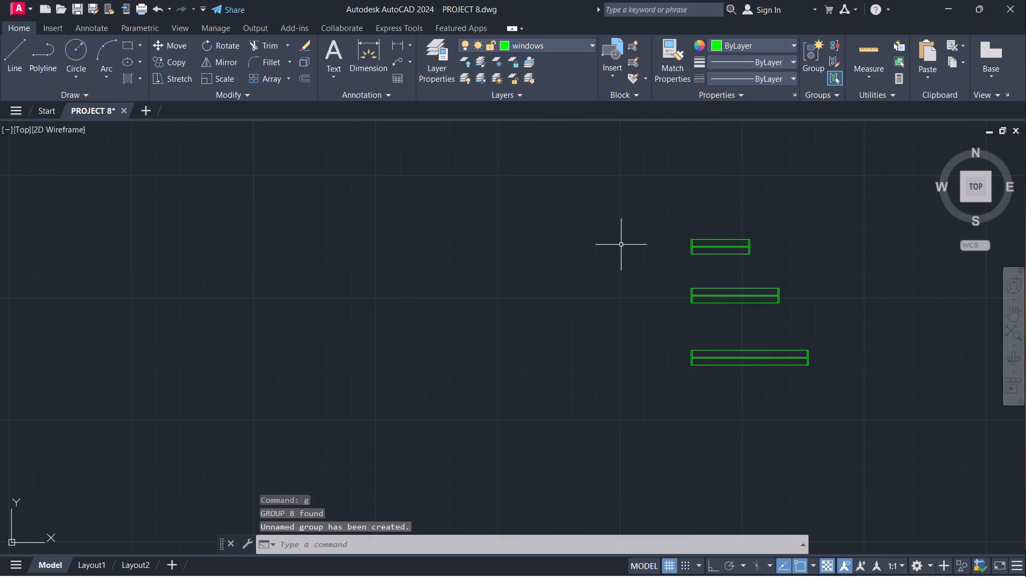
# Group all the lines of the top 2' window into one unnamed group.
pyautogui.moveTo(652, 213); pyautogui.dragTo(678, 236)
pyautogui.click(802, 272)
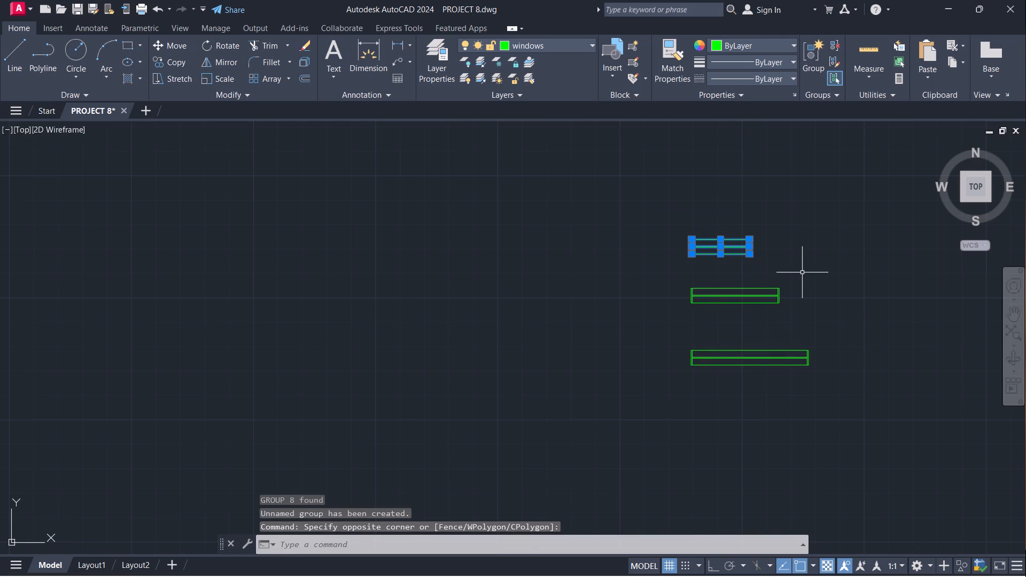
pyautogui.press('g')
pyautogui.press('Return')
# Copy the 2' window by its lower-right corner into the top wall of the small top-middle room in the first plan.
pyautogui.scroll(-2, 759, 242)
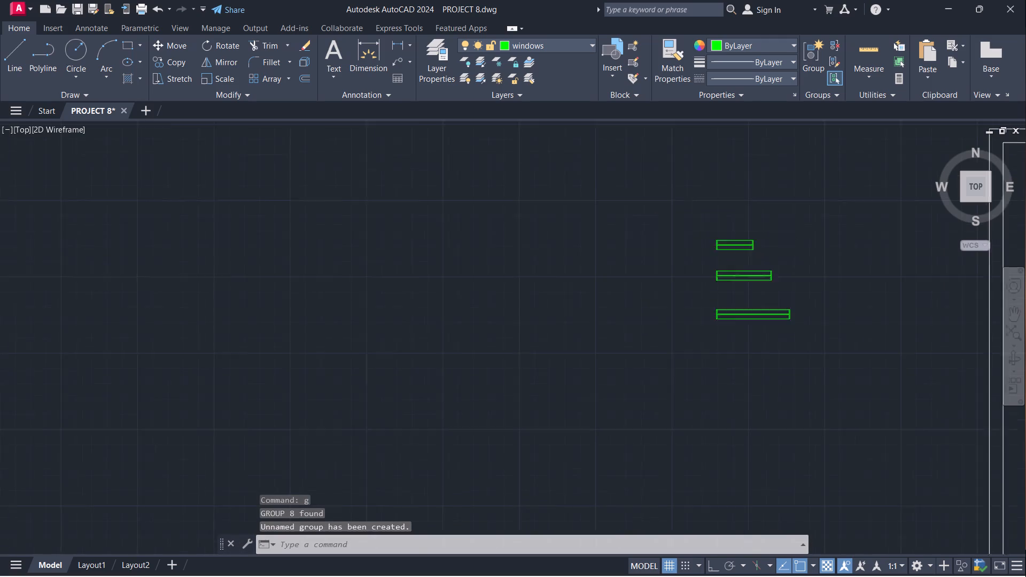
pyautogui.moveTo(810, 255); pyautogui.dragTo(481, 286, button='middle')
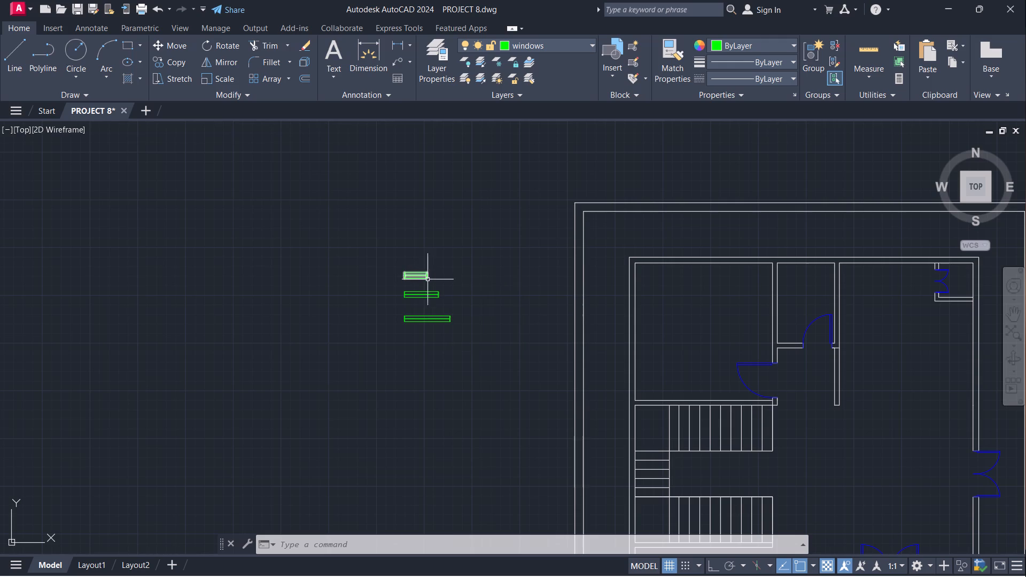
pyautogui.scroll(2, 431, 282)
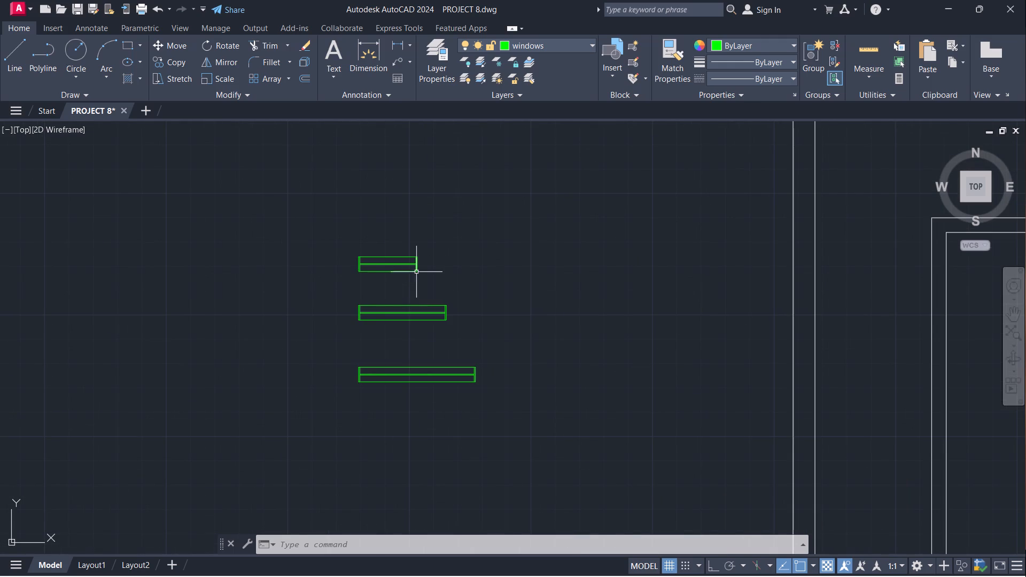
pyautogui.click(414, 270)
pyautogui.write('co')
pyautogui.press('Return')
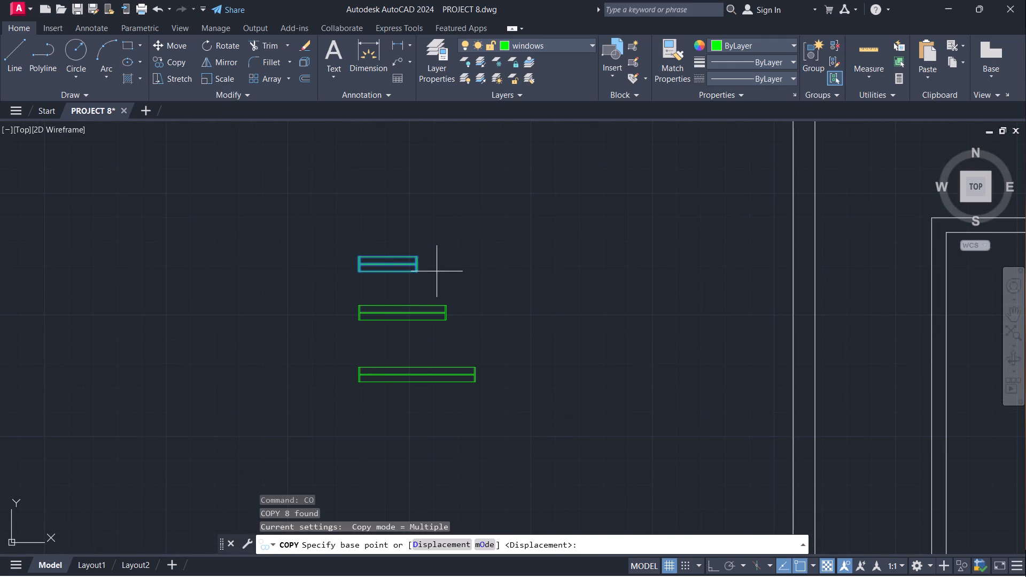
pyautogui.scroll(3, 424, 278)
pyautogui.moveTo(394, 252); pyautogui.dragTo(399, 256)
pyautogui.scroll(-5, 651, 306)
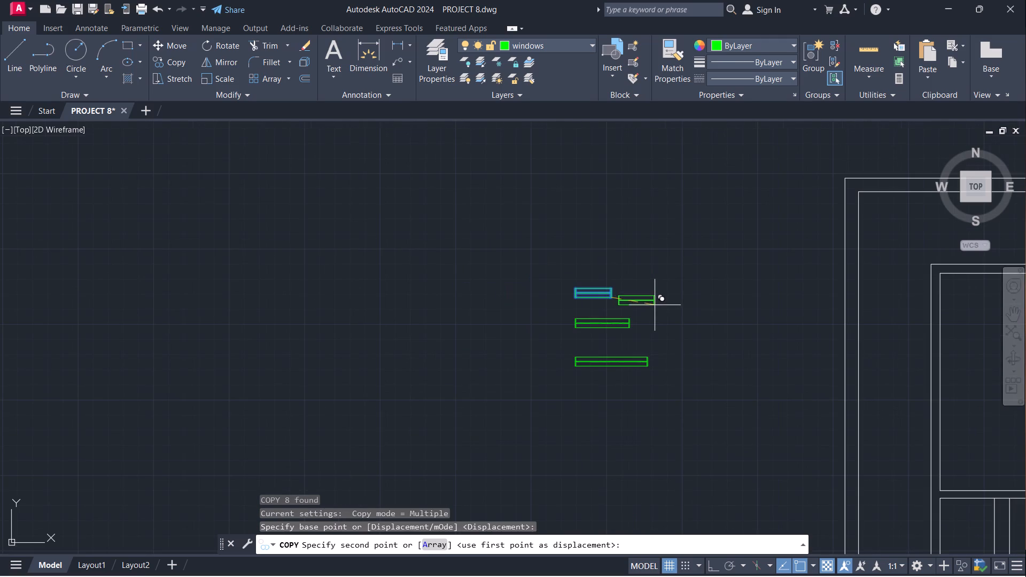
pyautogui.scroll(-1, 655, 305)
pyautogui.scroll(3, 883, 294)
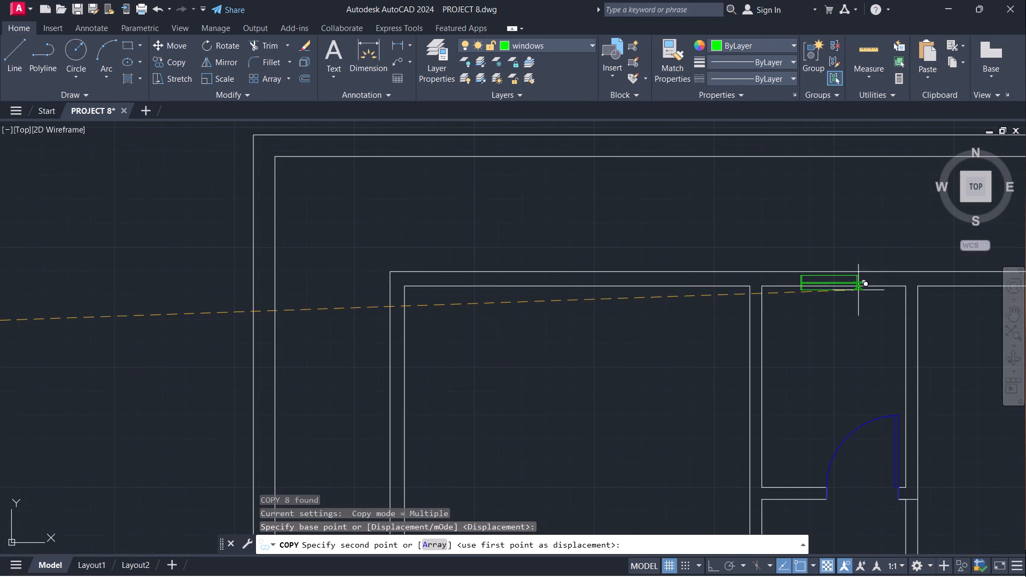
pyautogui.scroll(2, 861, 287)
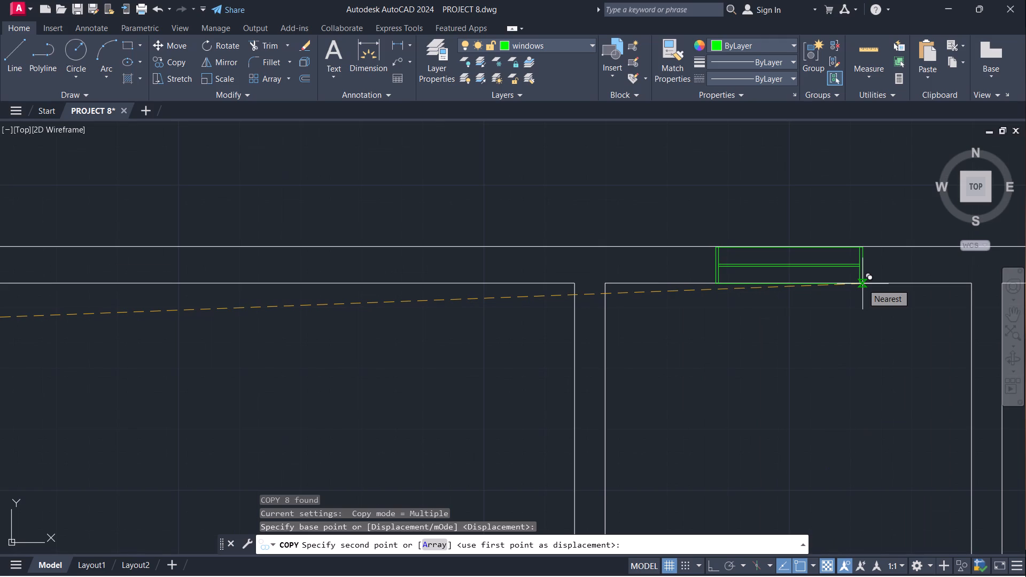
pyautogui.click(846, 284)
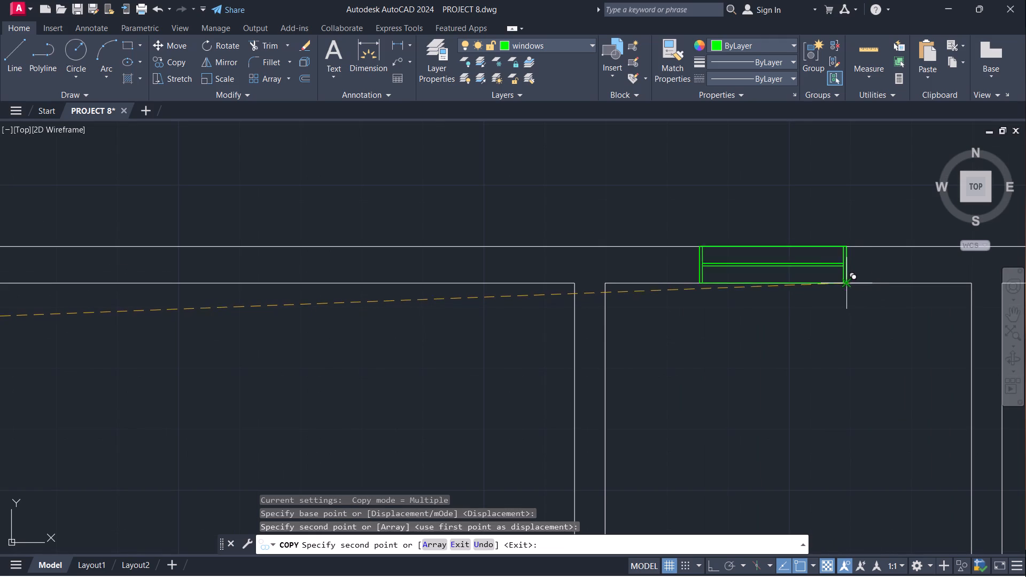
# Place copies of the 2' window in the outer bottom wall of both small lower rooms in the second plan.
pyautogui.scroll(-3, 598, 330)
pyautogui.scroll(-2, 644, 326)
pyautogui.moveTo(725, 422); pyautogui.dragTo(761, 238, button='middle')
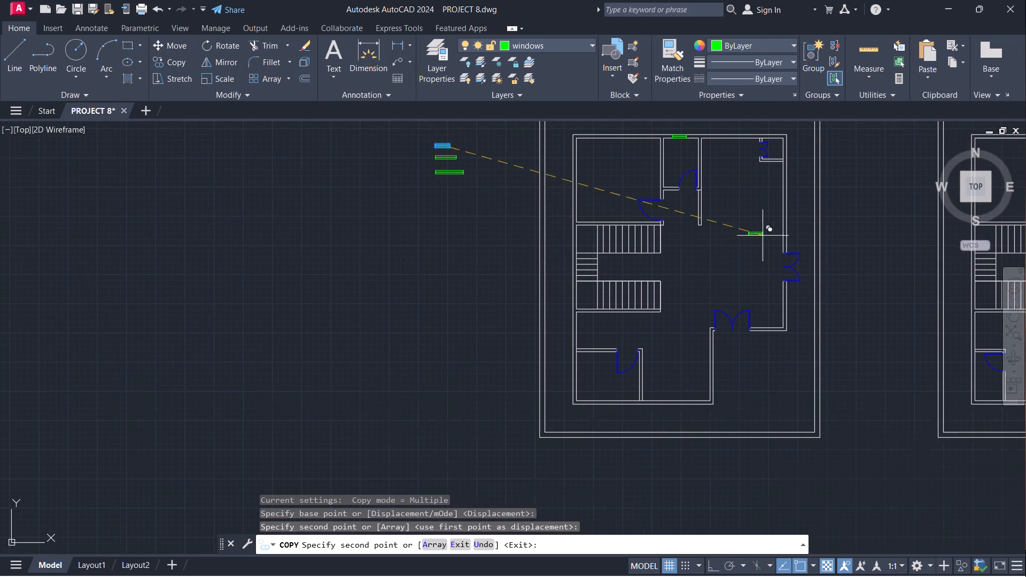
pyautogui.moveTo(874, 368); pyautogui.dragTo(508, 418, button='middle')
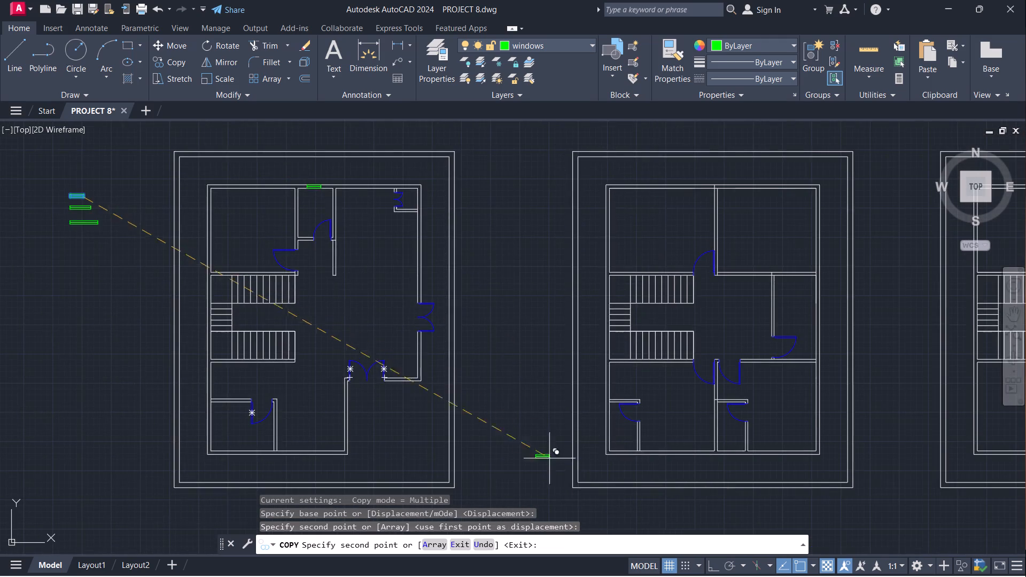
pyautogui.scroll(3, 633, 508)
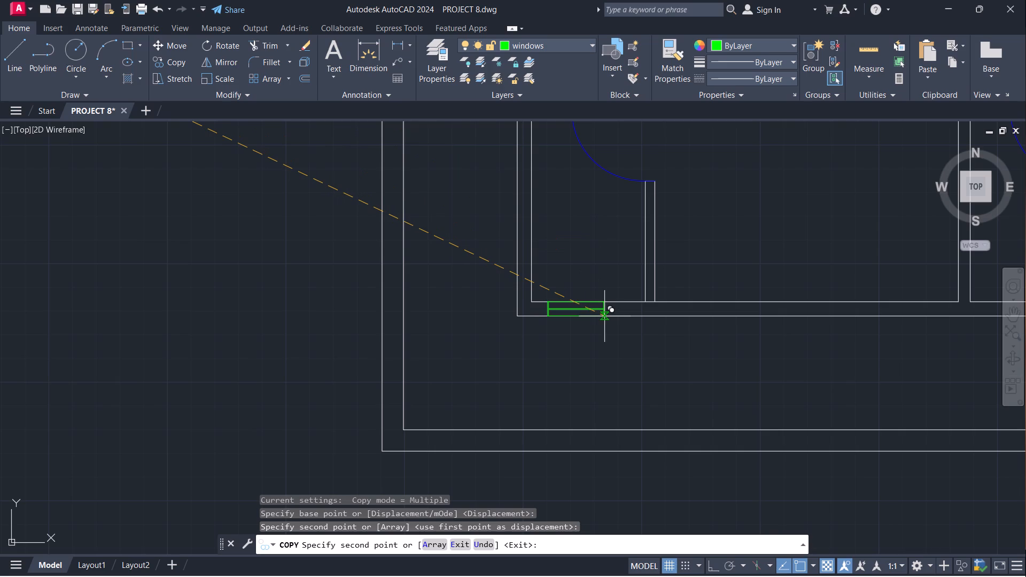
pyautogui.click(613, 316)
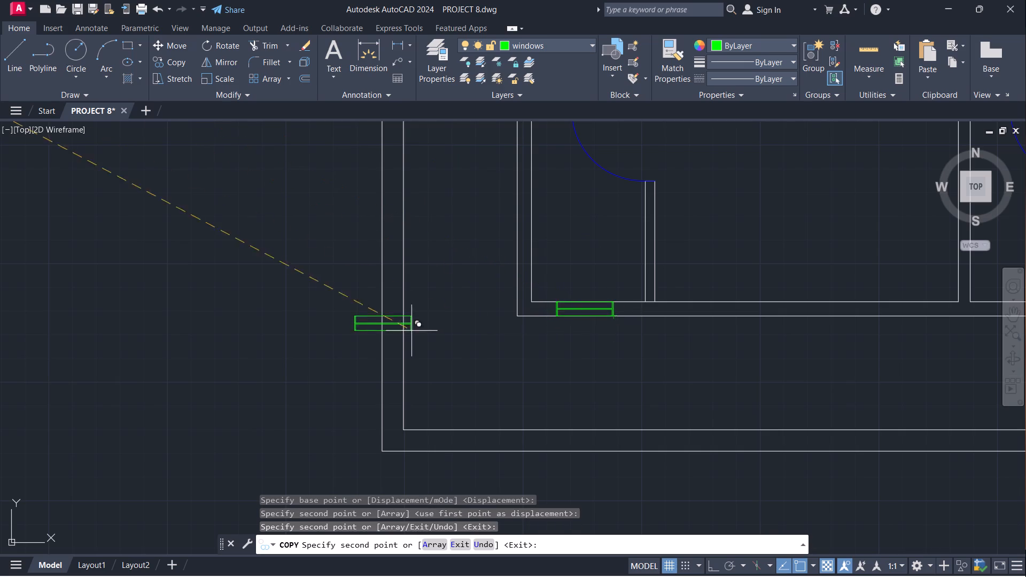
pyautogui.scroll(-3, 440, 313)
pyautogui.scroll(4, 586, 317)
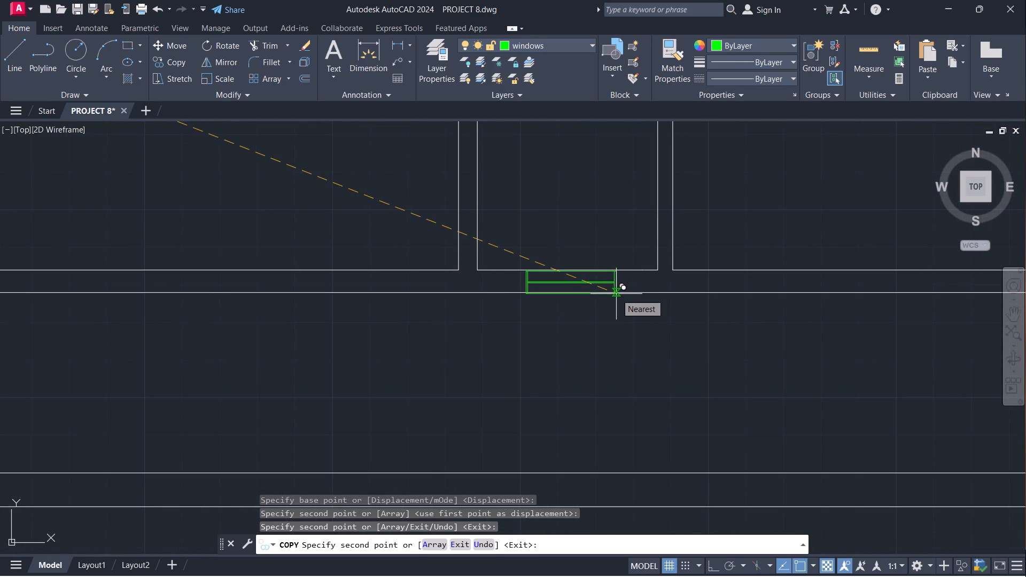
pyautogui.scroll(3, 617, 294)
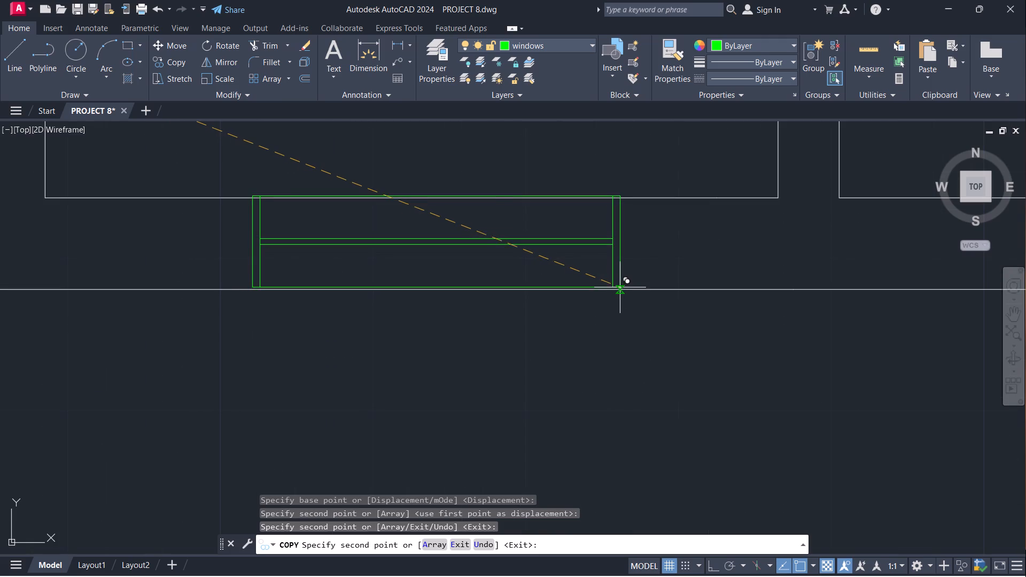
pyautogui.click(619, 290)
# Place a 2' window copy between the second plan's right house wall and its boundary, beside the narrow room right of the stairs.
pyautogui.scroll(-4, 577, 322)
pyautogui.scroll(-2, 665, 344)
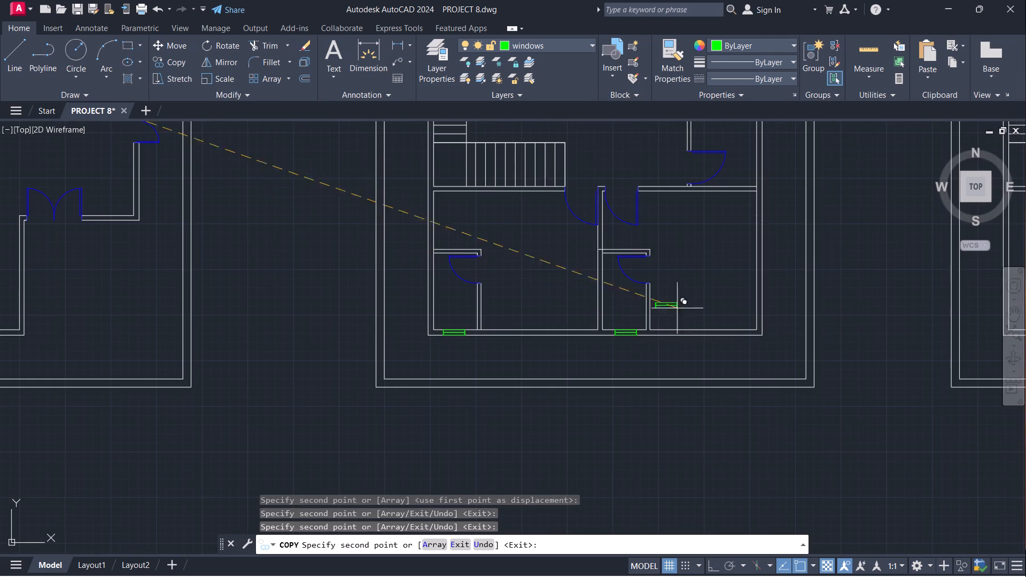
pyautogui.moveTo(701, 268); pyautogui.dragTo(531, 403, button='middle')
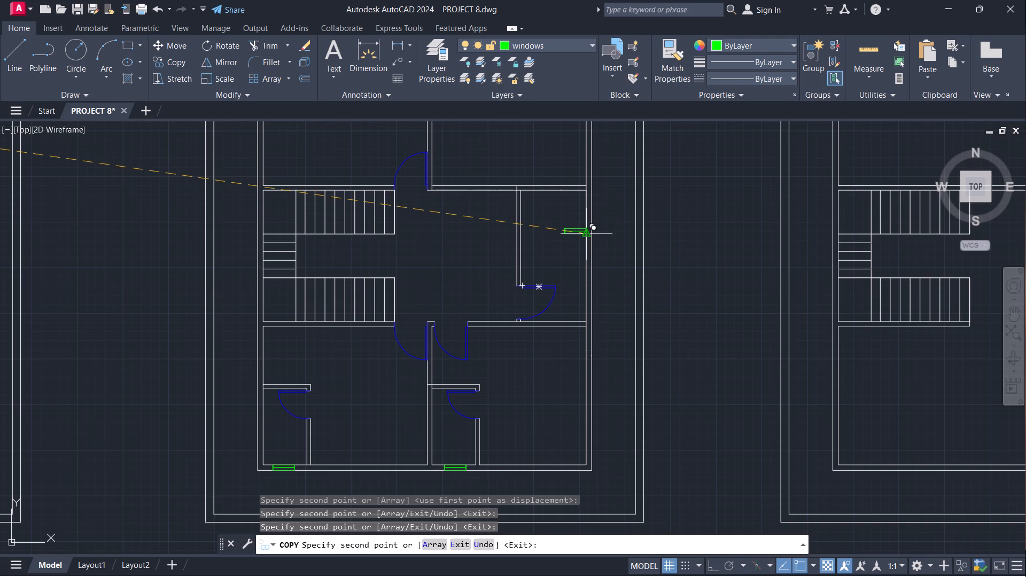
pyautogui.scroll(-2, 546, 255)
pyautogui.scroll(3, 565, 254)
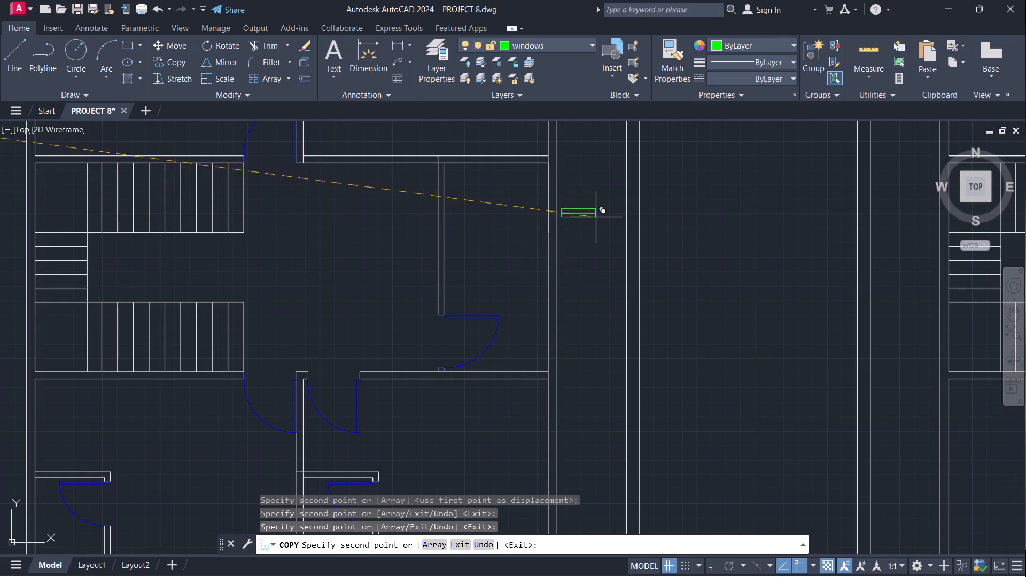
pyautogui.click(599, 218)
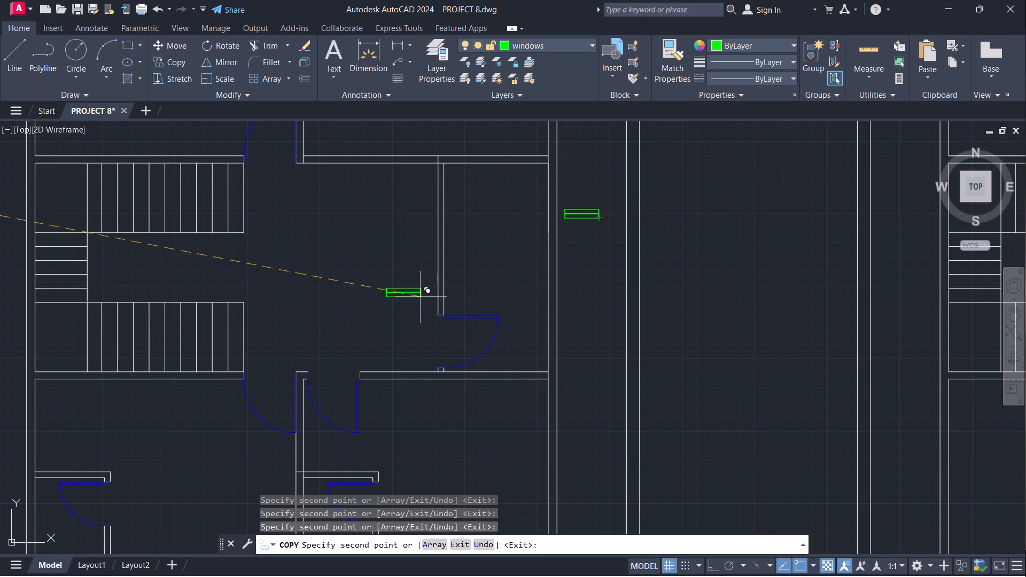
# Place a 2' window copy just outside the left wall of the first plan's lower-left room.
pyautogui.scroll(-2, 423, 295)
pyautogui.moveTo(182, 408); pyautogui.dragTo(400, 315, button='middle')
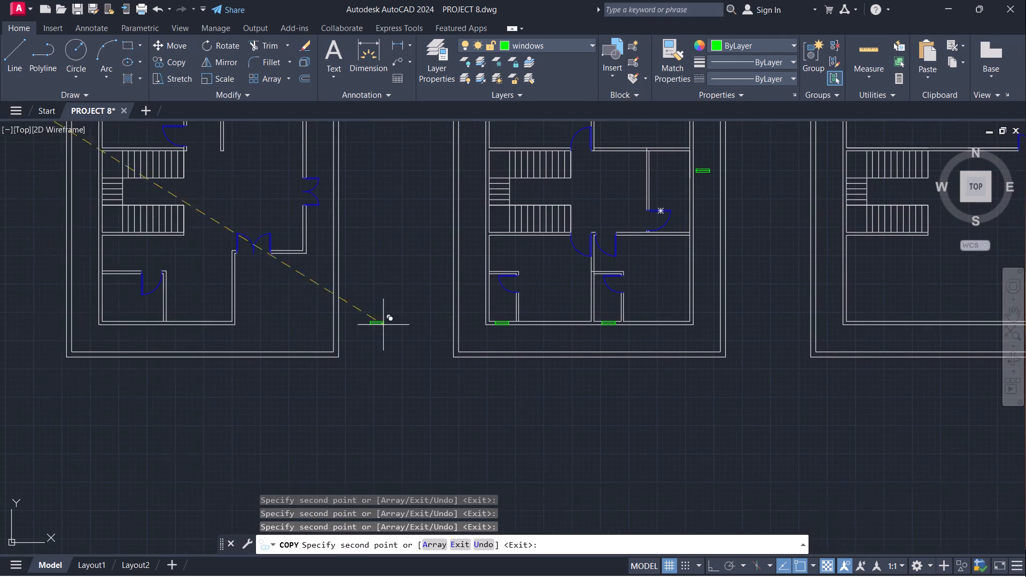
pyautogui.scroll(2, 133, 339)
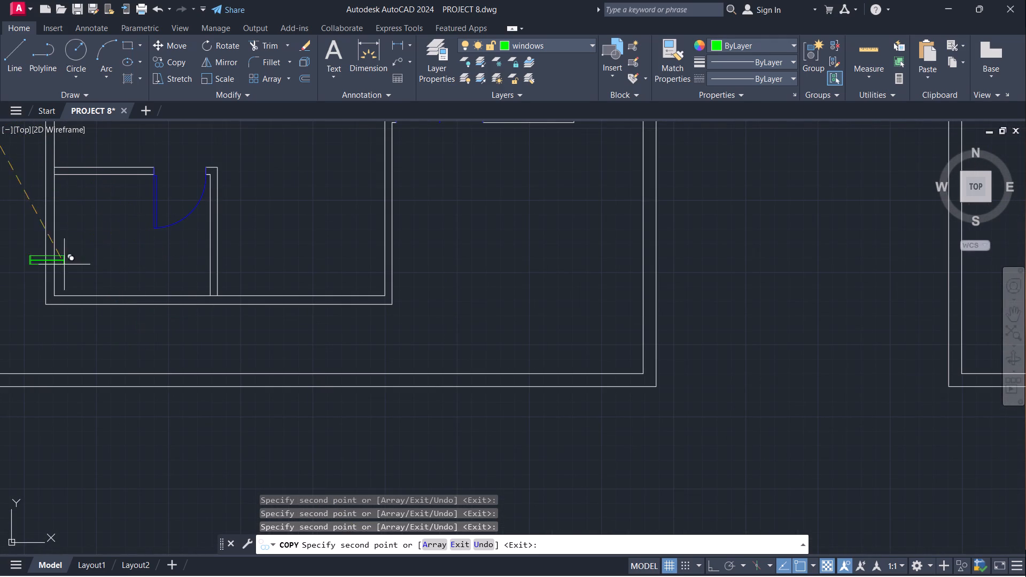
pyautogui.click(36, 251)
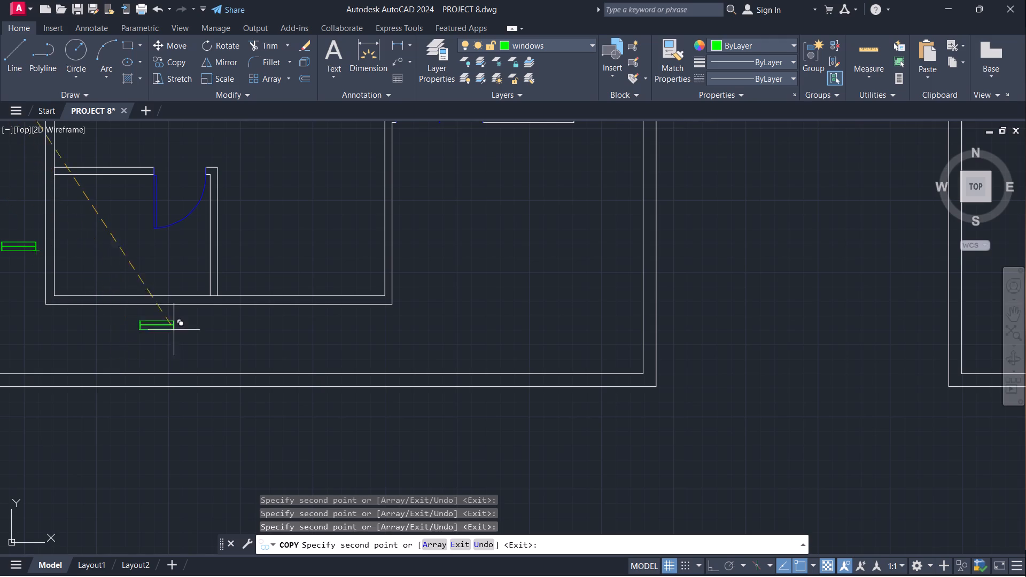
# Place a spare 2' window copy just above the three original window symbols and end the copying.
pyautogui.scroll(-1, 191, 344)
pyautogui.moveTo(247, 350); pyautogui.dragTo(395, 383, button='middle')
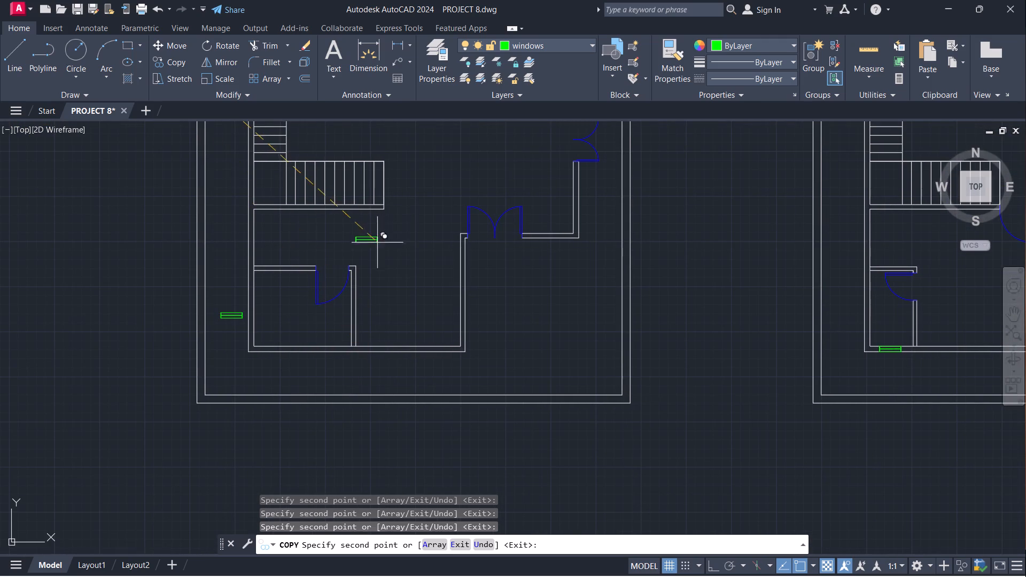
pyautogui.moveTo(390, 251); pyautogui.dragTo(390, 396, button='middle')
pyautogui.scroll(-1, 384, 285)
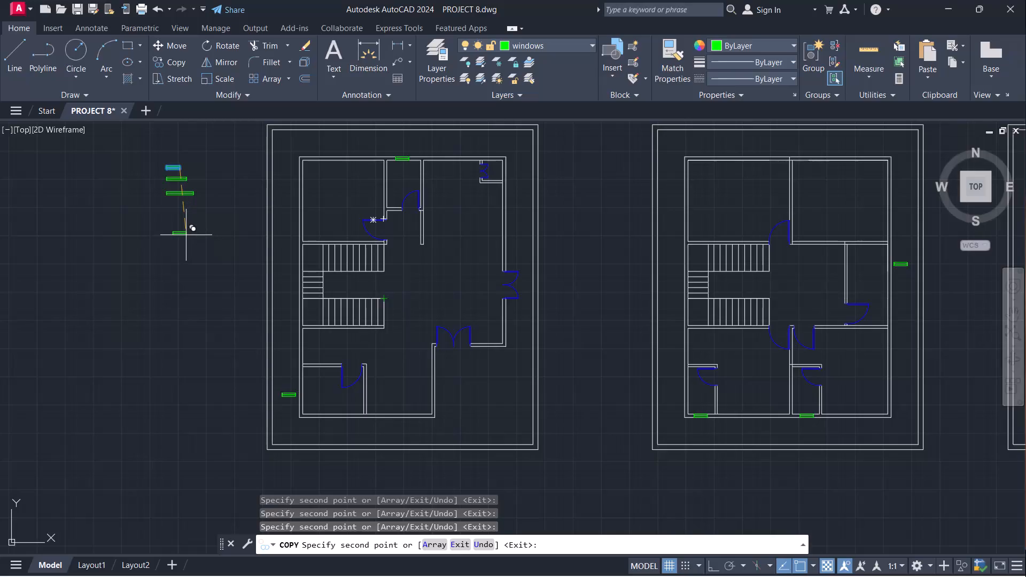
pyautogui.click(189, 157)
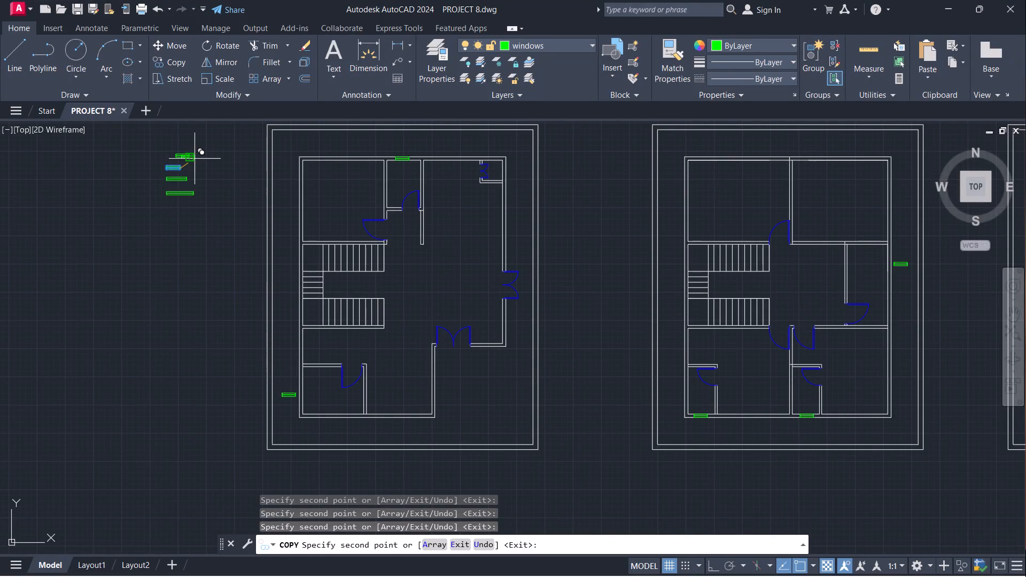
pyautogui.press('Escape')
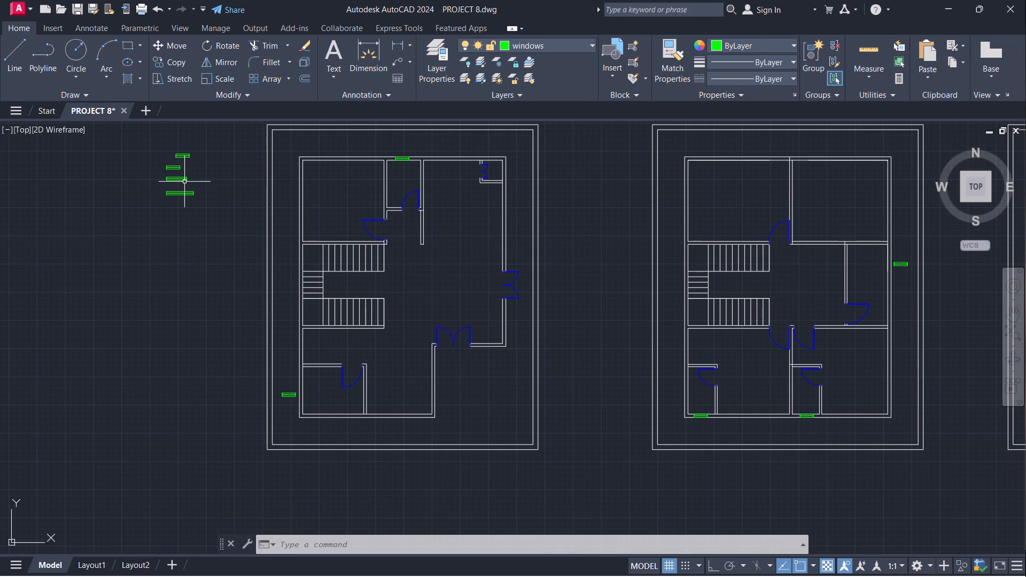
# Copy the 3' window by its lower-right corner into the bottom wall of the first plan's lower-left room.
pyautogui.click(184, 181)
pyautogui.write('co')
pyautogui.press('Return')
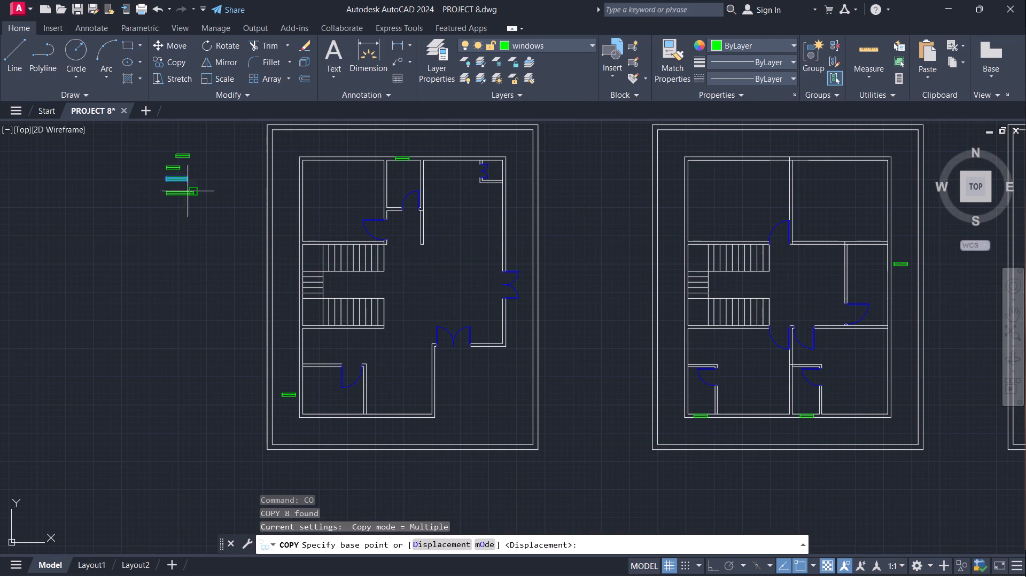
pyautogui.scroll(2, 185, 181)
pyautogui.click(190, 181)
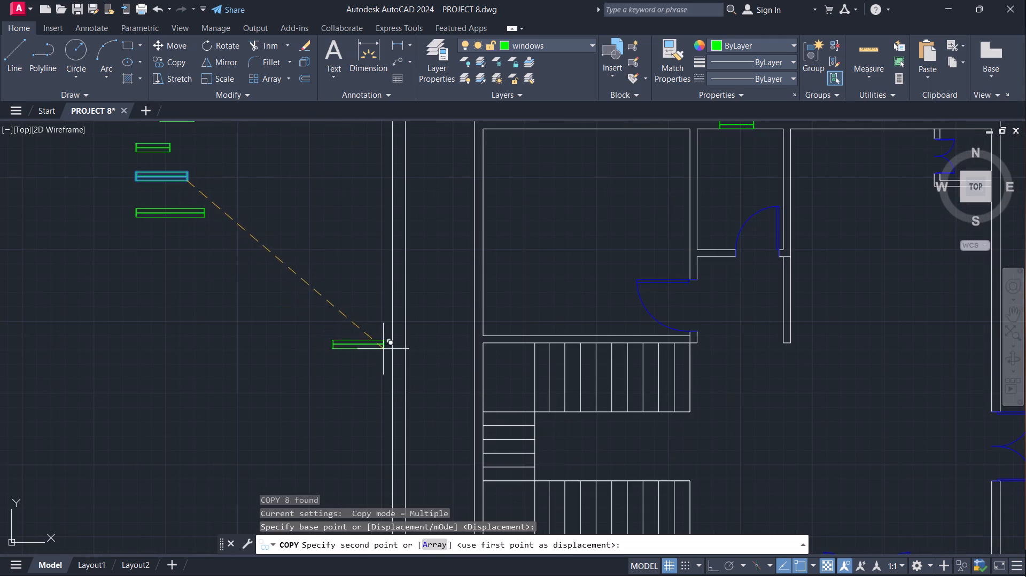
pyautogui.scroll(-2, 408, 350)
pyautogui.moveTo(540, 463); pyautogui.dragTo(556, 412, button='middle')
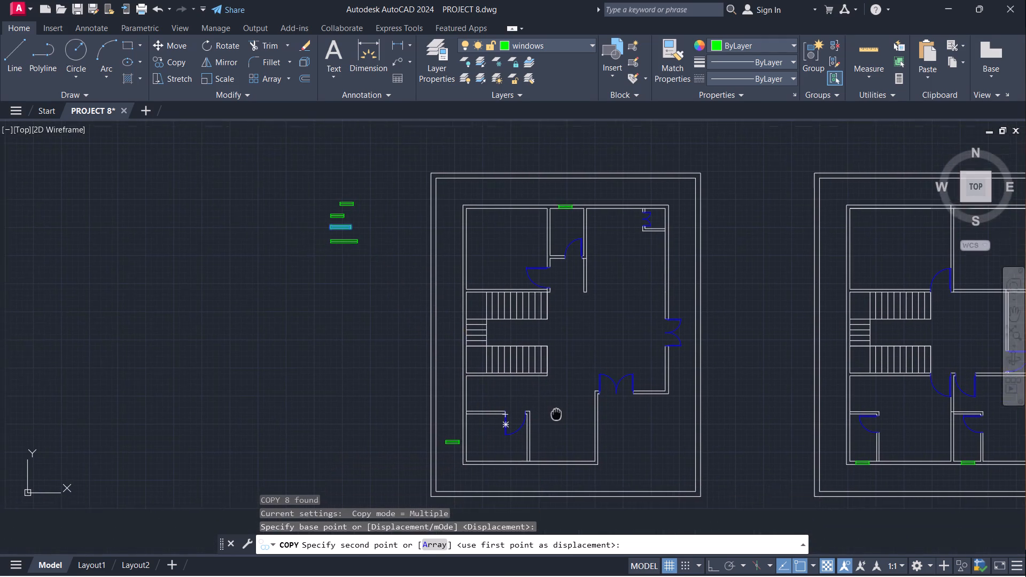
pyautogui.moveTo(556, 412); pyautogui.dragTo(558, 403, button='middle')
pyautogui.scroll(3, 496, 463)
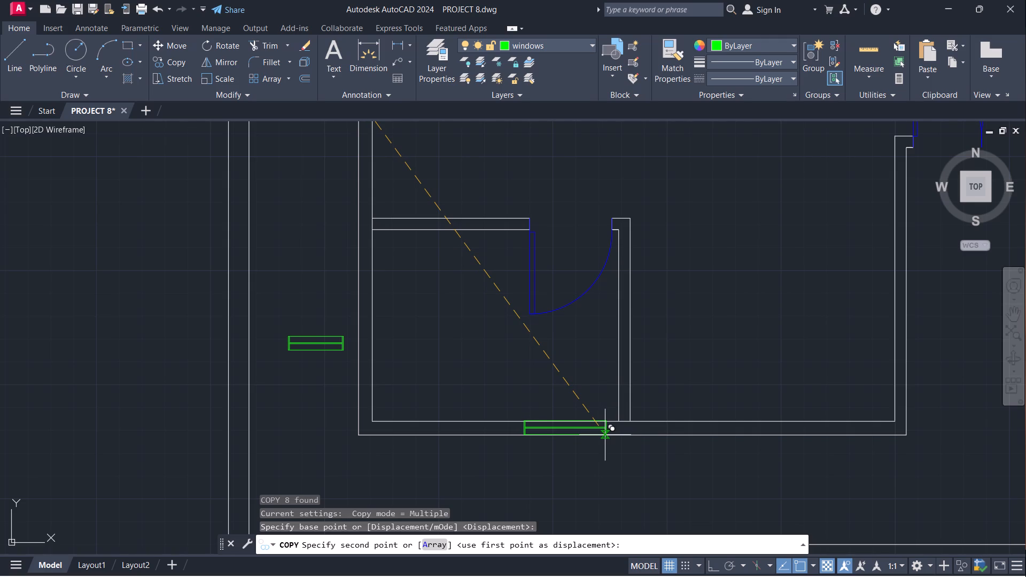
pyautogui.click(605, 435)
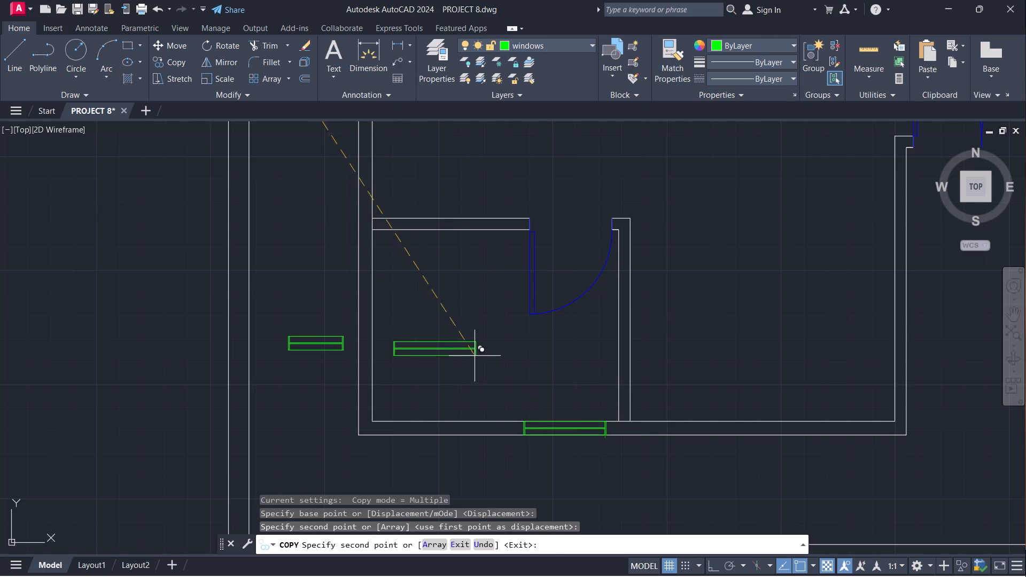
# Place a 3' window copy inside the first plan's upper-left room, just above the stairs.
pyautogui.scroll(-2, 478, 350)
pyautogui.scroll(-1, 615, 336)
pyautogui.moveTo(616, 336); pyautogui.dragTo(569, 371, button='middle')
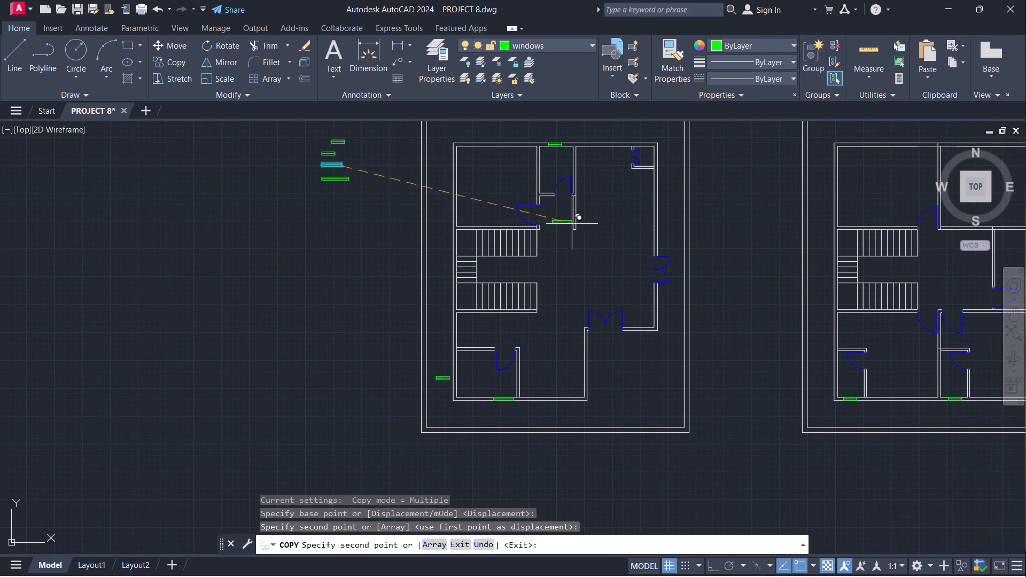
pyautogui.scroll(2, 476, 201)
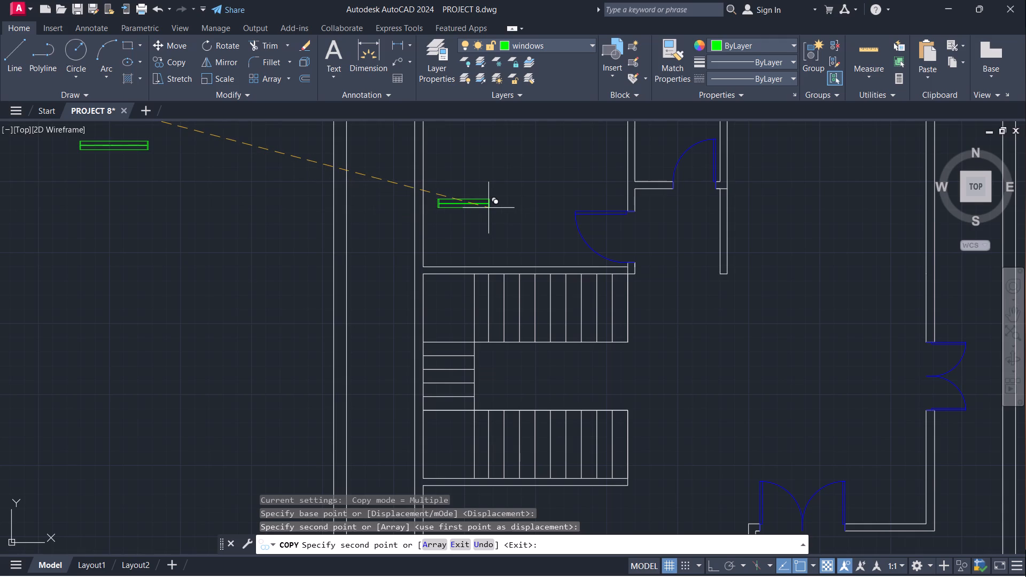
pyautogui.scroll(-2, 490, 208)
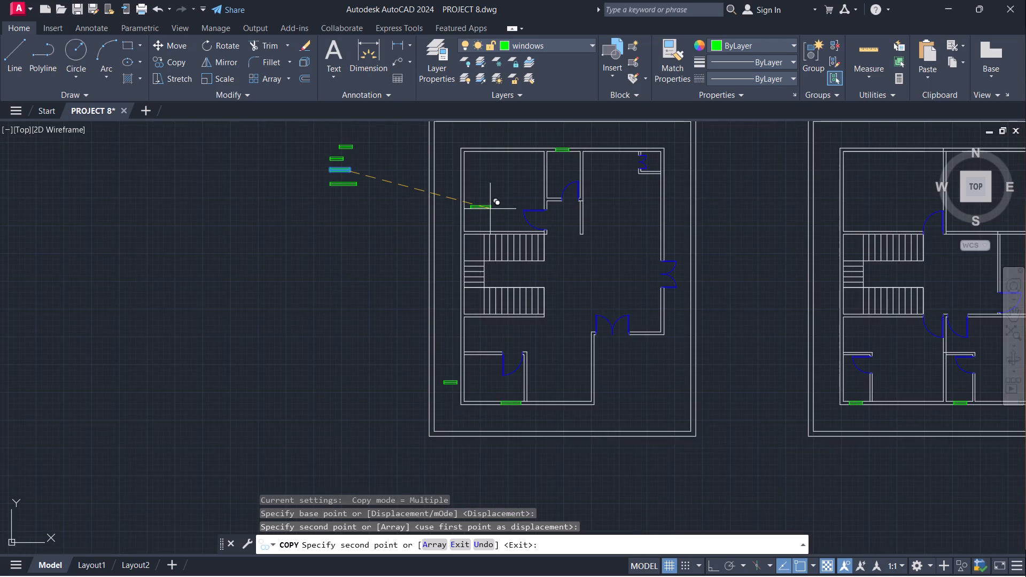
pyautogui.moveTo(491, 209); pyautogui.dragTo(437, 278, button='middle')
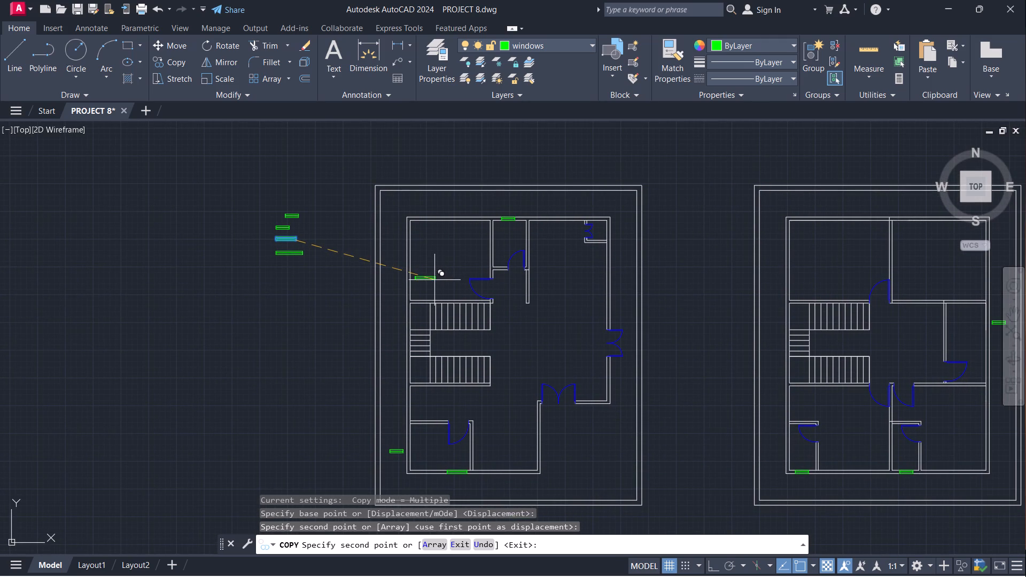
pyautogui.click(433, 286)
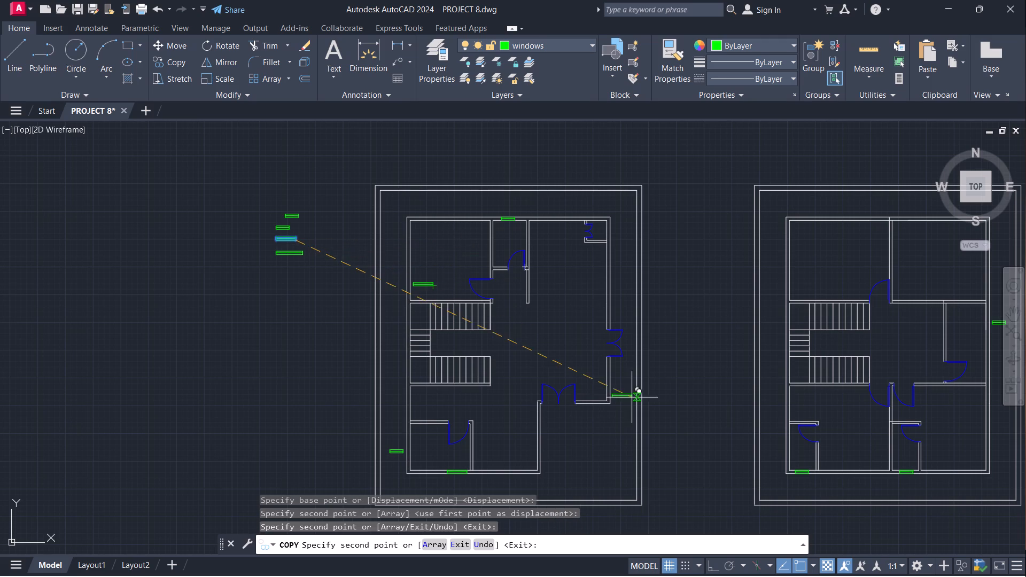
# Place a 3' window copy just outside the first plan's right wall, below the double door, and end the copying.
pyautogui.scroll(2, 617, 386)
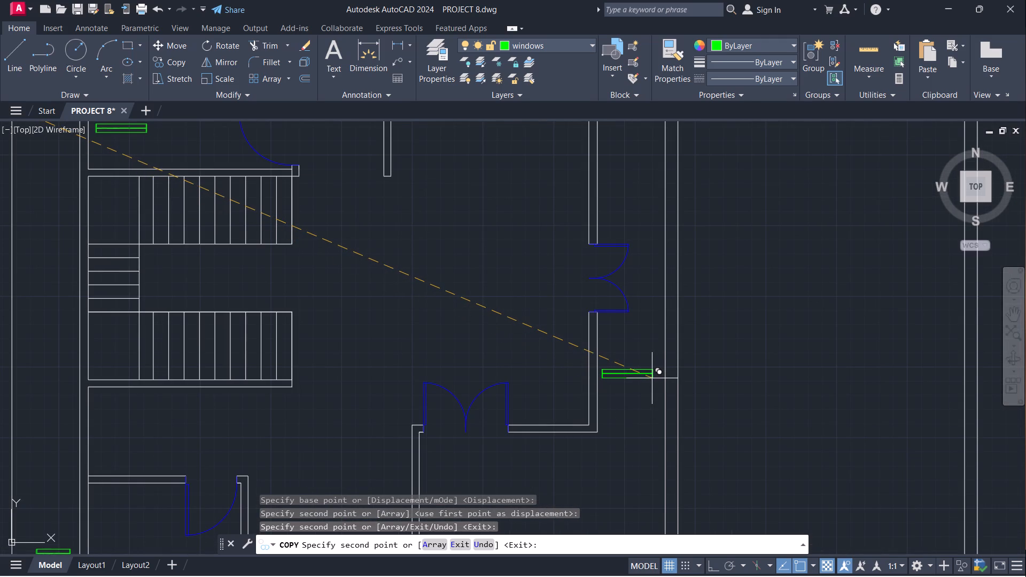
pyautogui.click(652, 377)
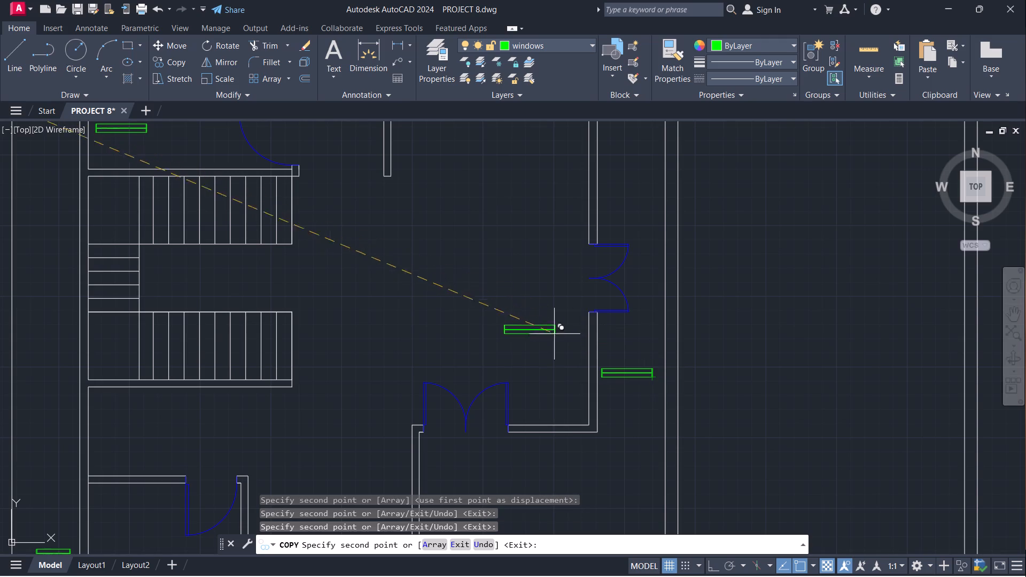
pyautogui.scroll(-1, 519, 327)
pyautogui.scroll(-1, 426, 320)
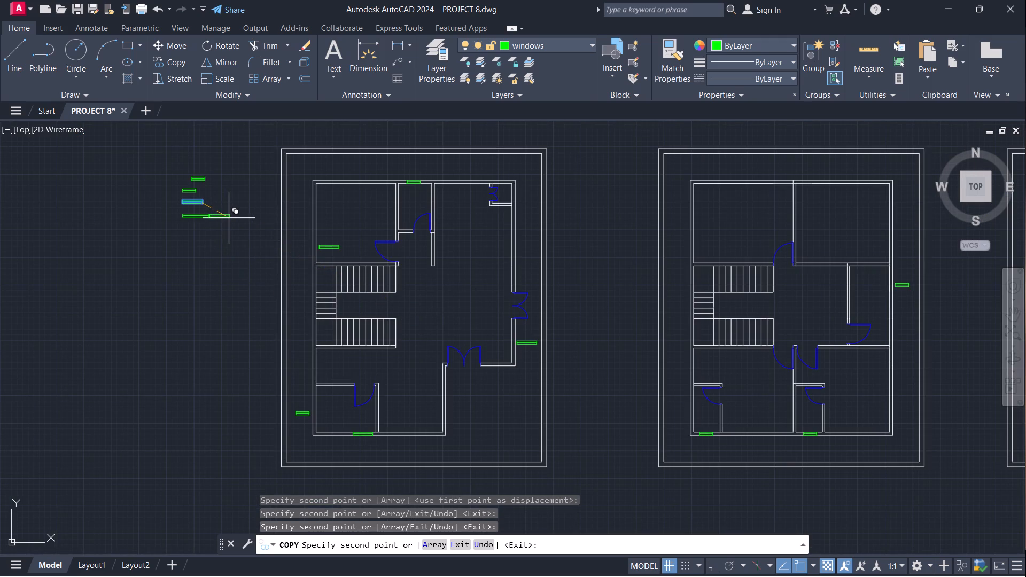
pyautogui.press('Escape')
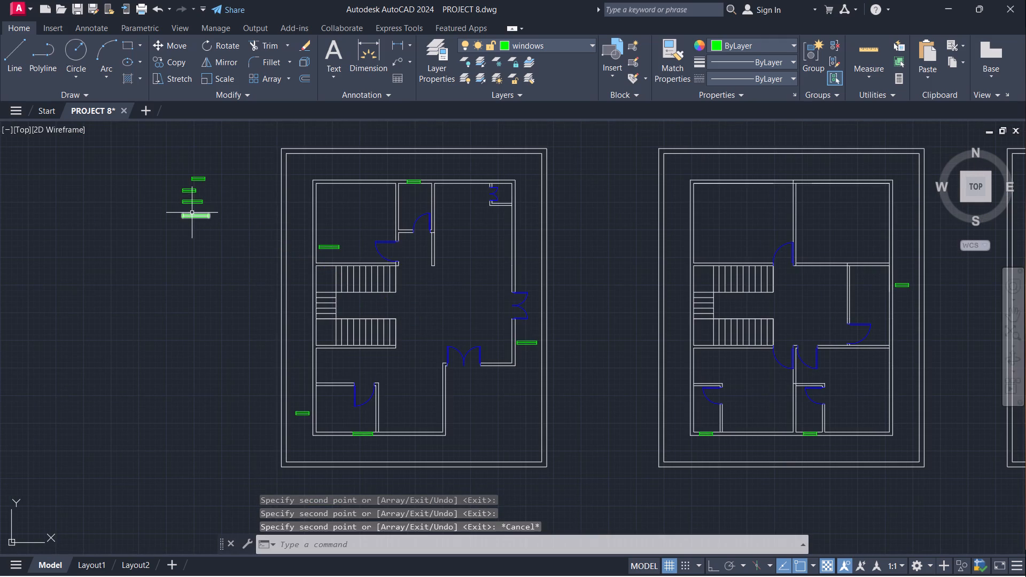
# Copy the 4' window by its lower-right corner into the top wall of the first plan's upper-left room.
pyautogui.click(194, 214)
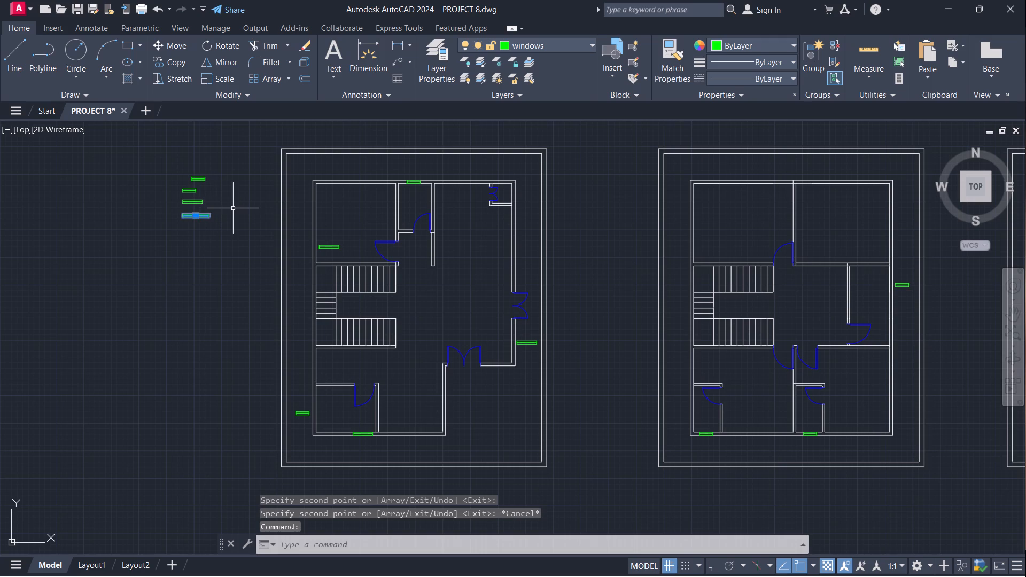
pyautogui.write('co')
pyautogui.press('Return')
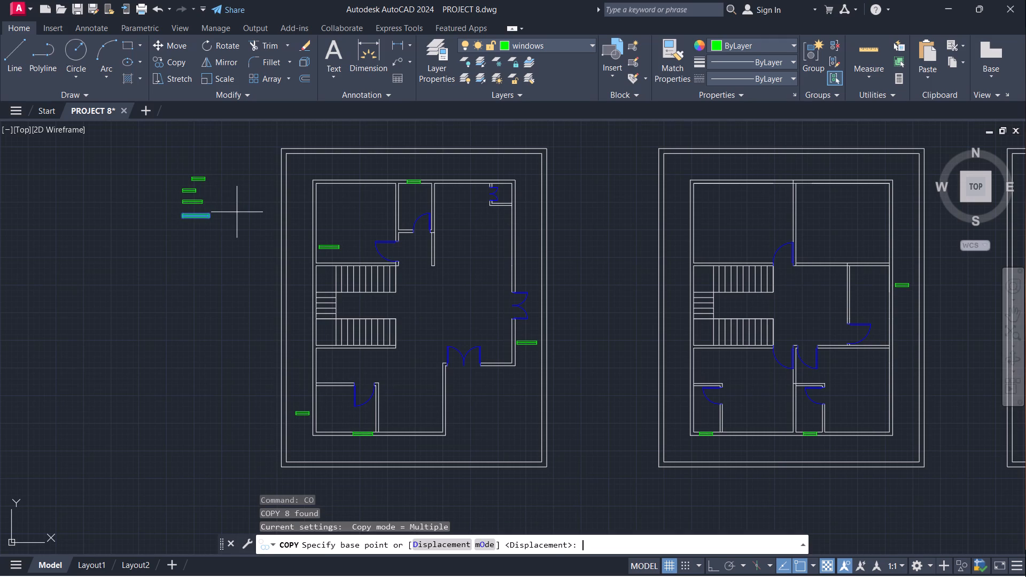
pyautogui.scroll(3, 197, 214)
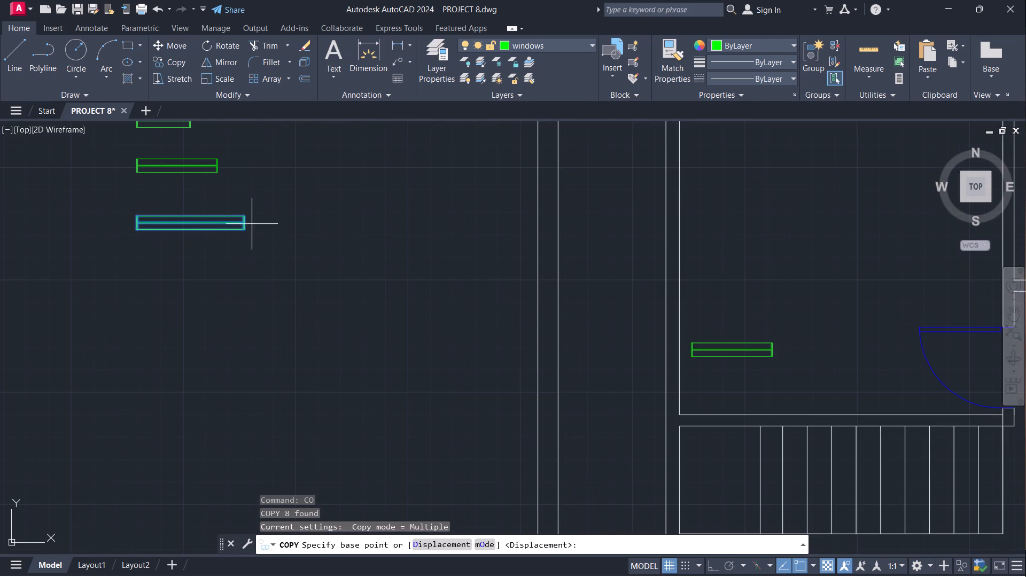
pyautogui.click(248, 233)
pyautogui.scroll(-1, 469, 260)
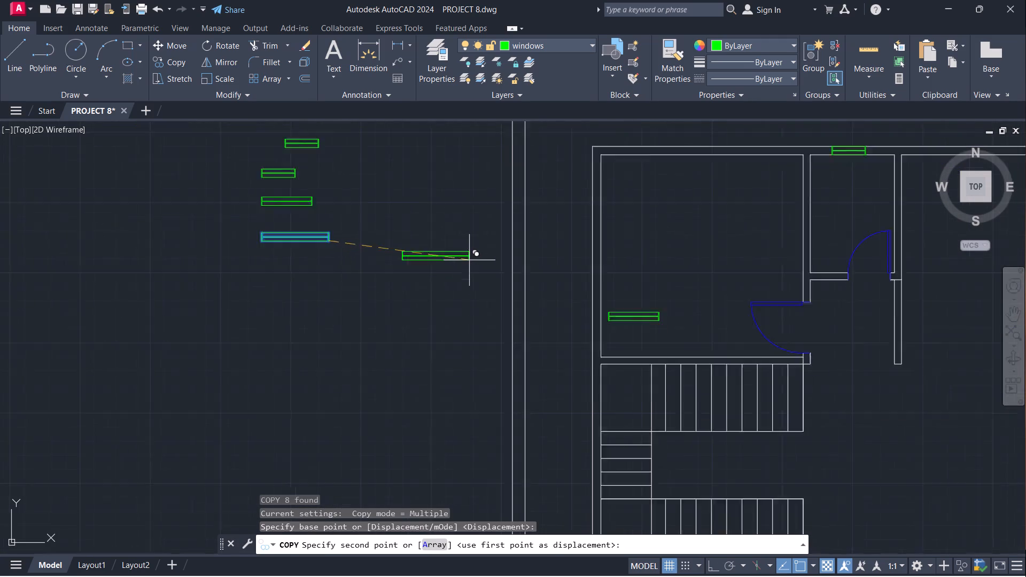
pyautogui.scroll(-1, 469, 260)
pyautogui.scroll(3, 629, 190)
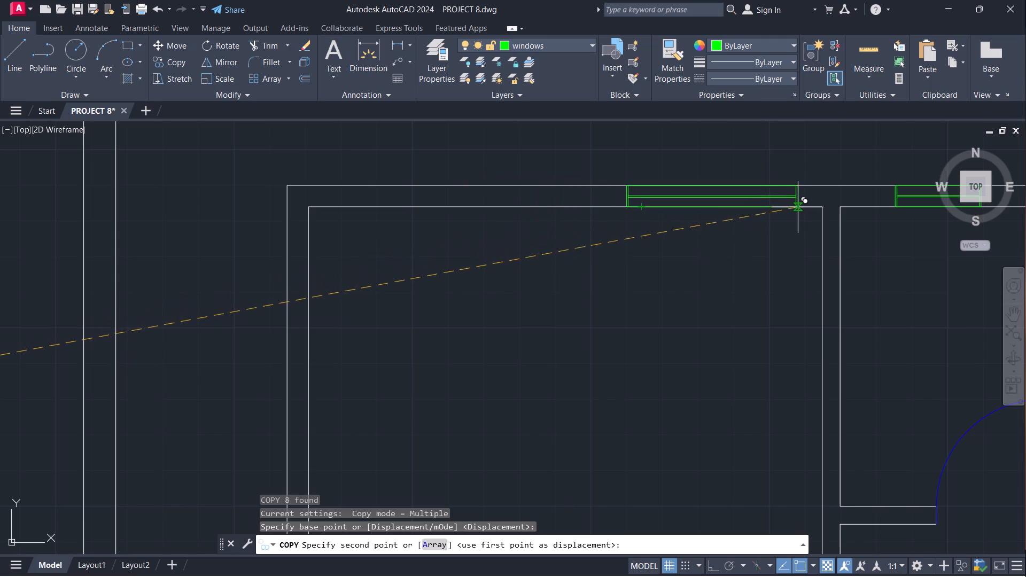
pyautogui.scroll(-1, 792, 212)
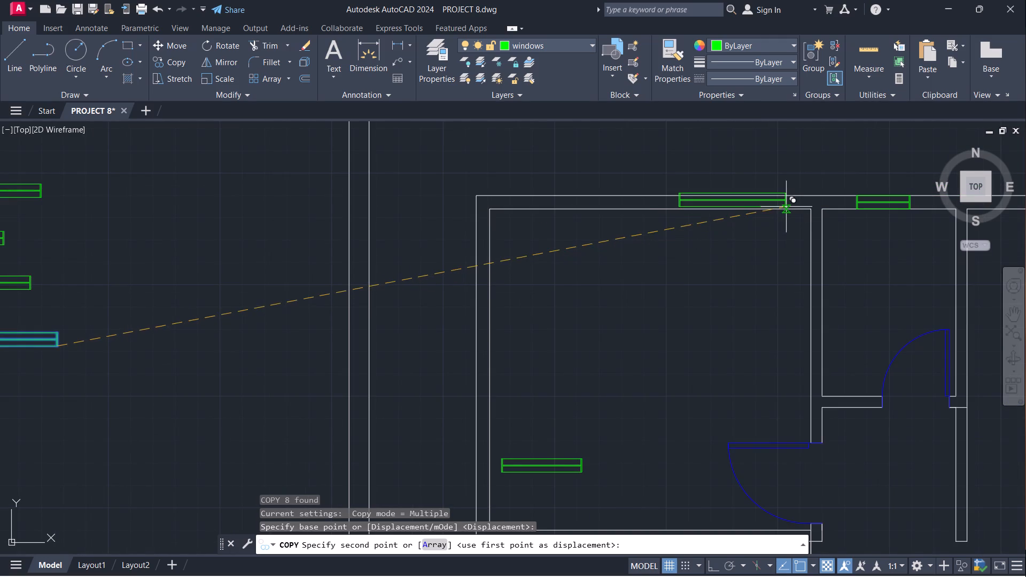
pyautogui.scroll(1, 786, 207)
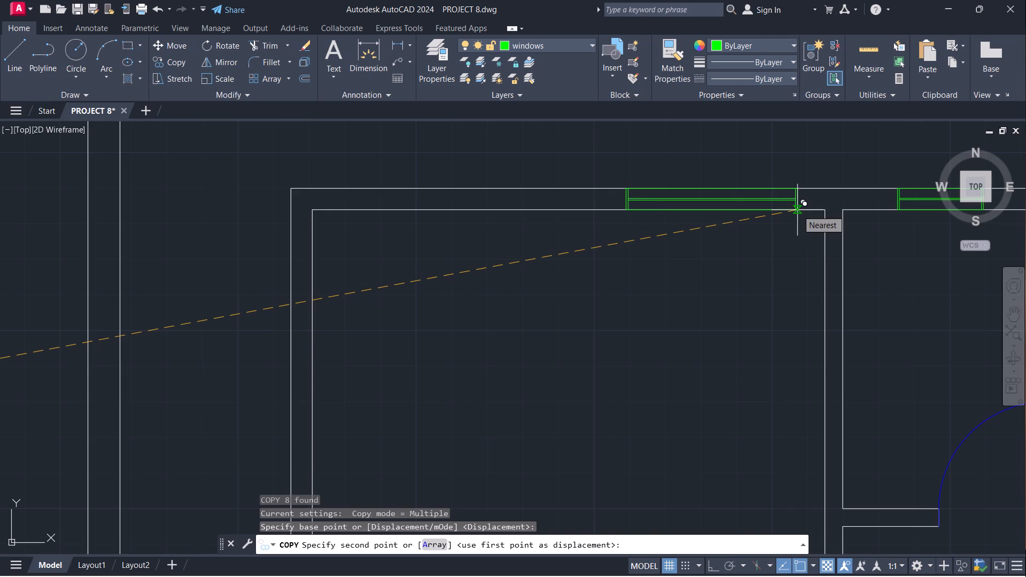
pyautogui.click(797, 210)
# Place a 4' window copy across the first plan's right wall, just above the double door.
pyautogui.scroll(-2, 699, 243)
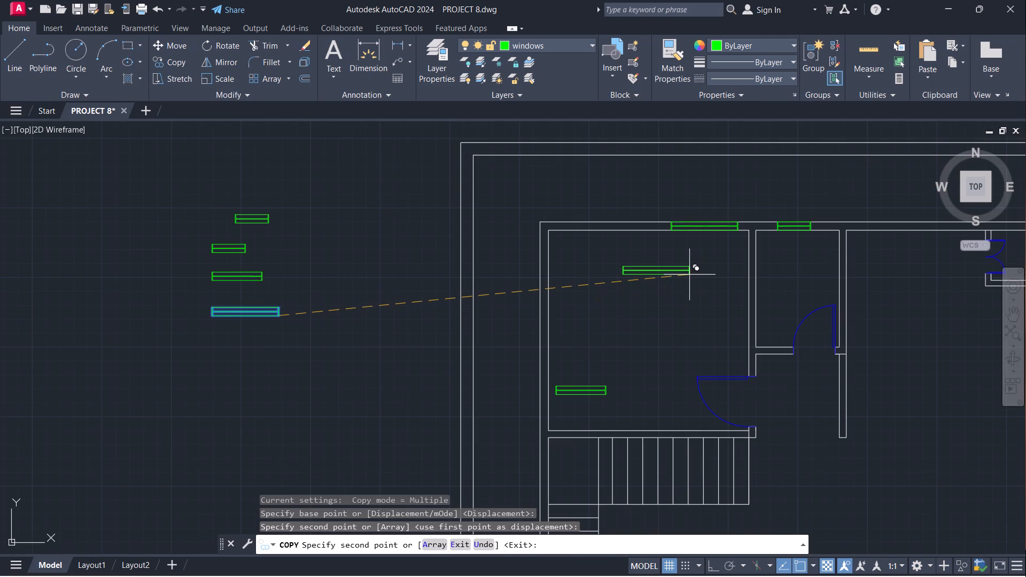
pyautogui.scroll(-1, 655, 300)
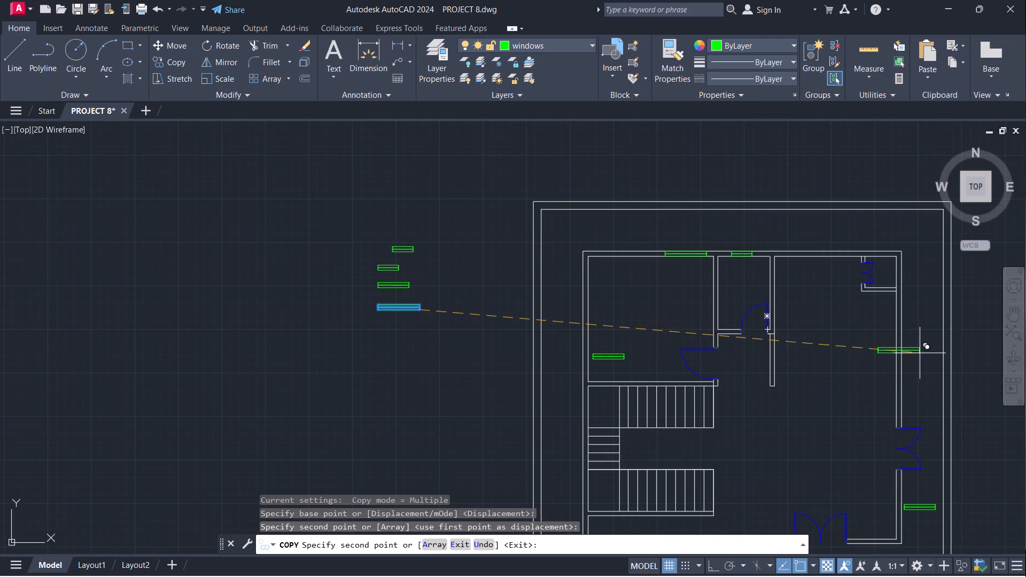
pyautogui.moveTo(859, 356); pyautogui.dragTo(758, 320, button='middle')
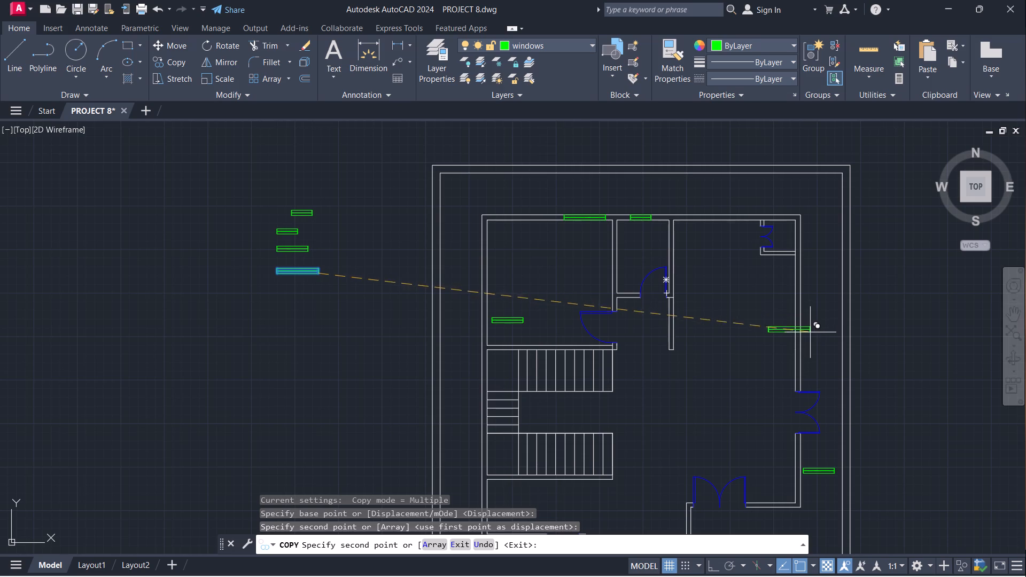
pyautogui.click(811, 350)
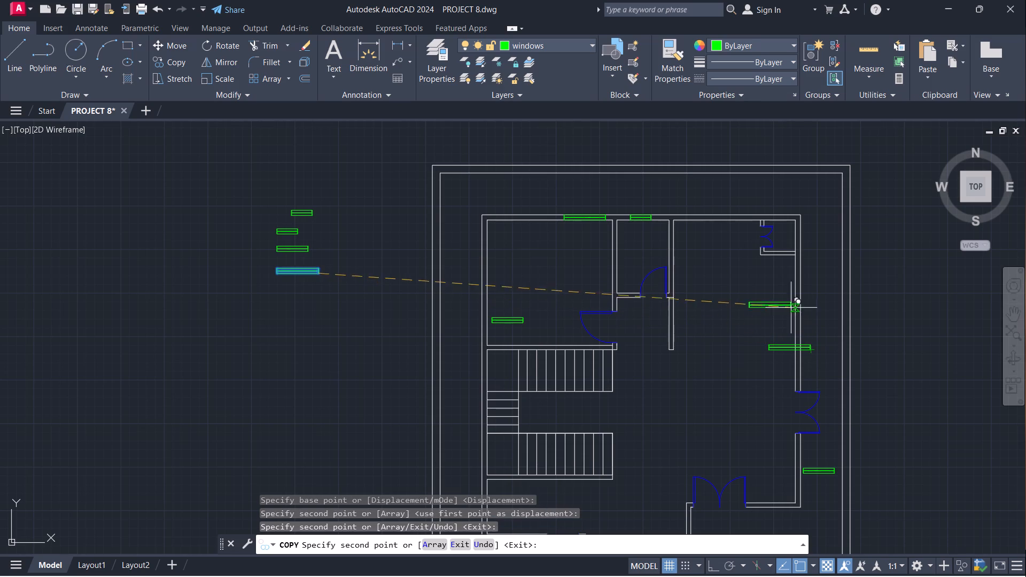
# Place a 4' window copy in the top wall of the first plan's upper-right room, left of the small closet.
pyautogui.scroll(-1, 776, 283)
pyautogui.moveTo(761, 349); pyautogui.dragTo(646, 285, button='middle')
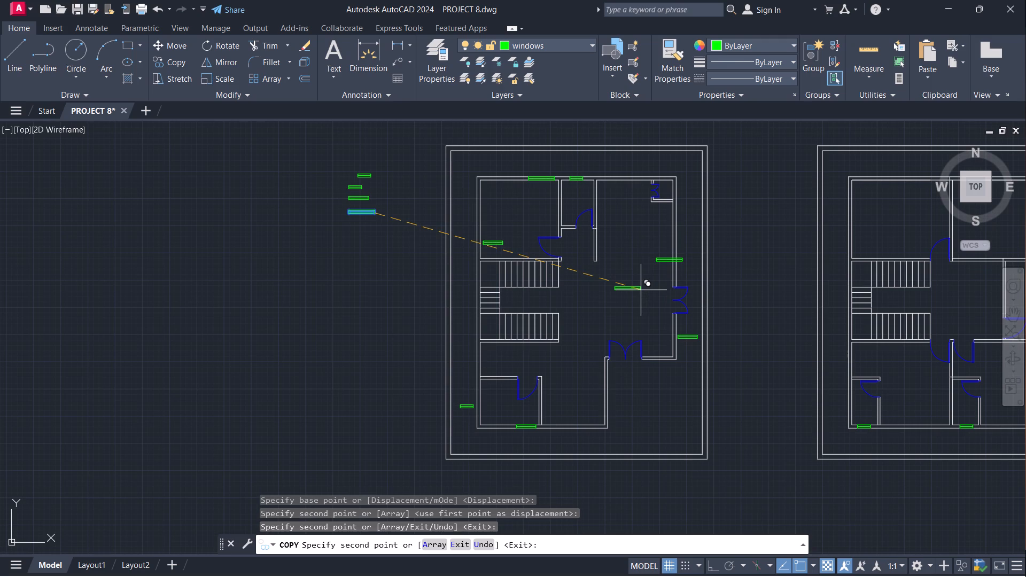
pyautogui.scroll(1, 629, 175)
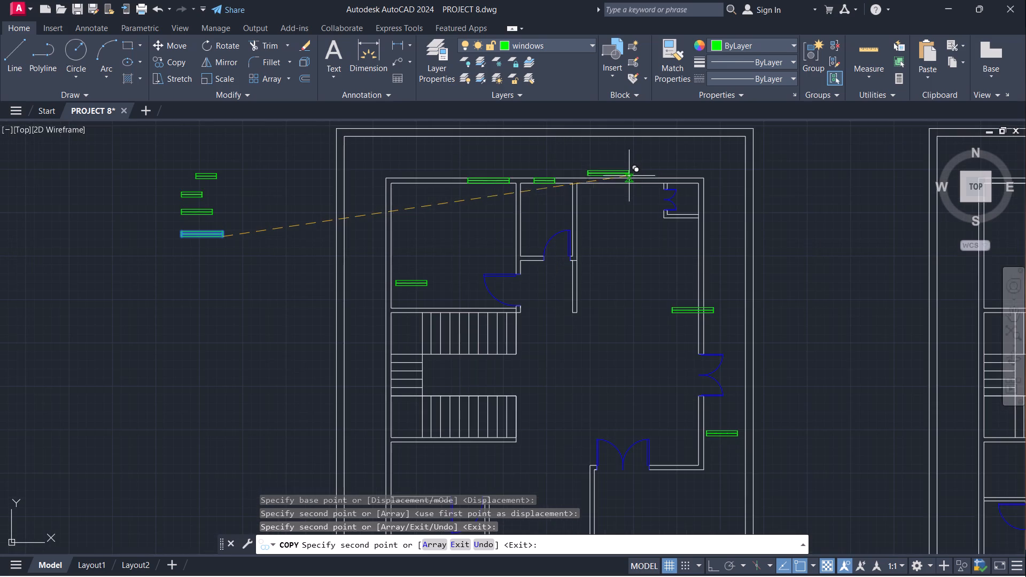
pyautogui.scroll(2, 635, 181)
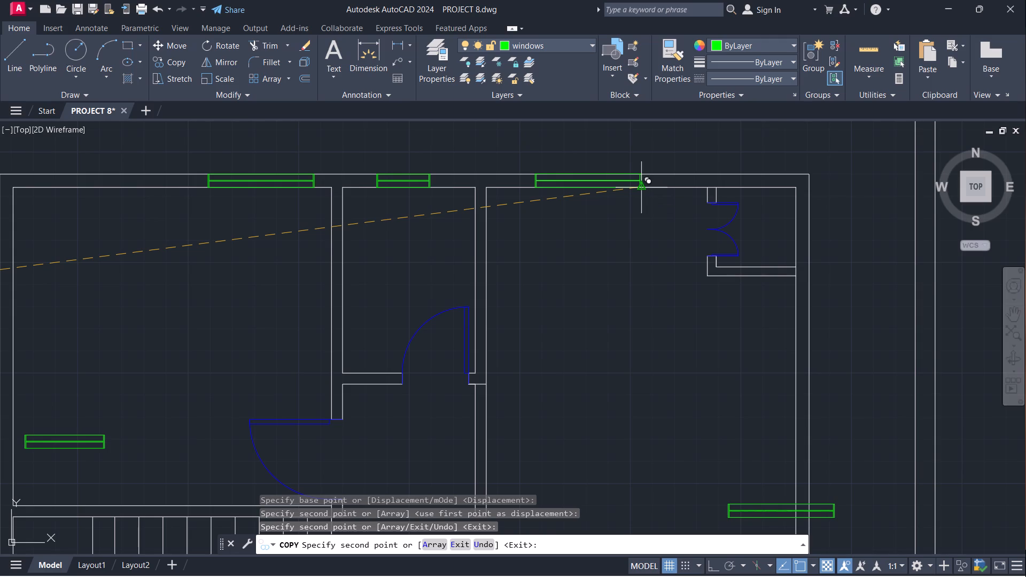
pyautogui.click(675, 188)
# Place a 4' window copy in the top wall of the second plan's upper-left room and end the copying.
pyautogui.scroll(-1, 617, 233)
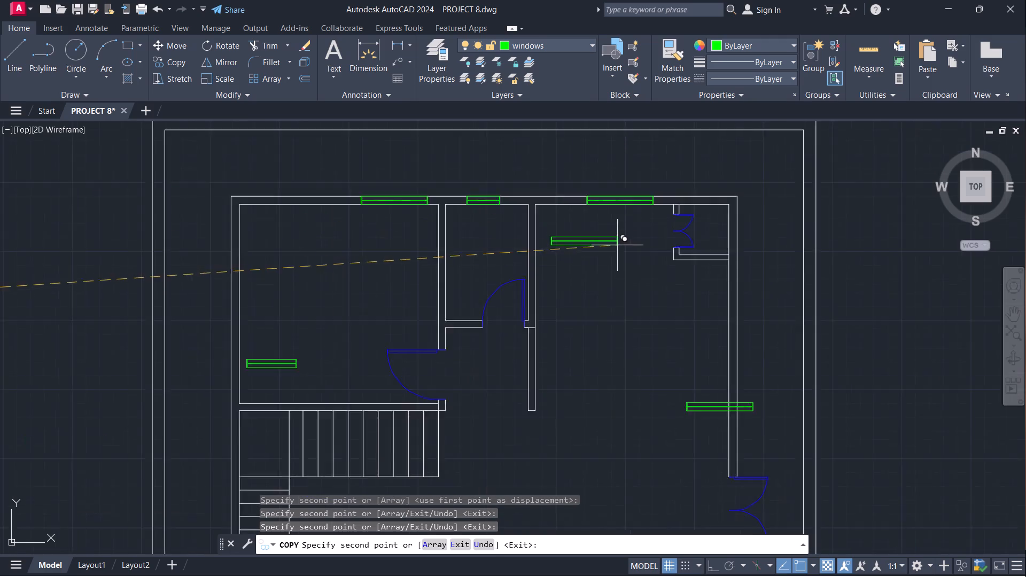
pyautogui.scroll(-1, 617, 245)
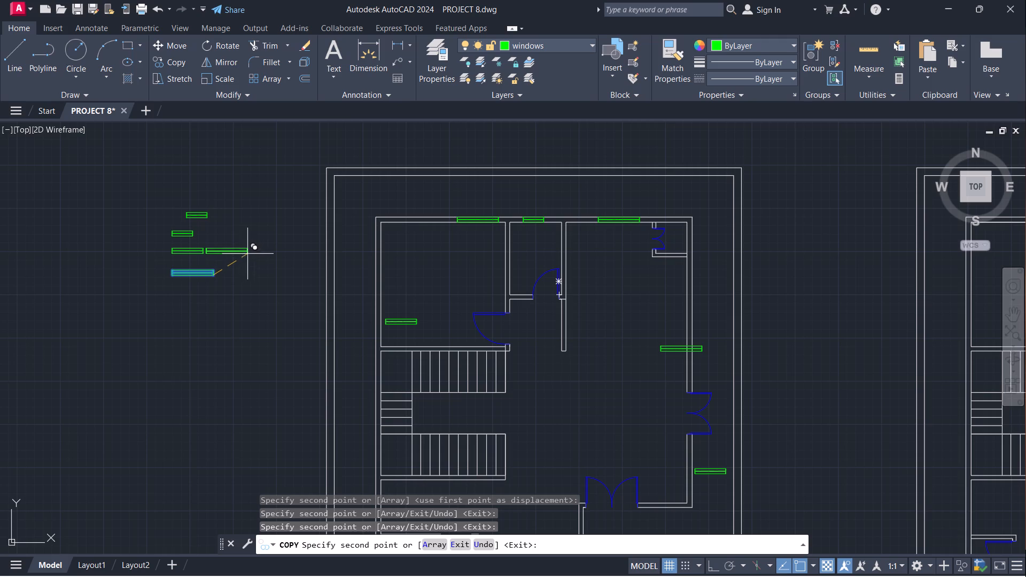
pyautogui.scroll(-2, 460, 266)
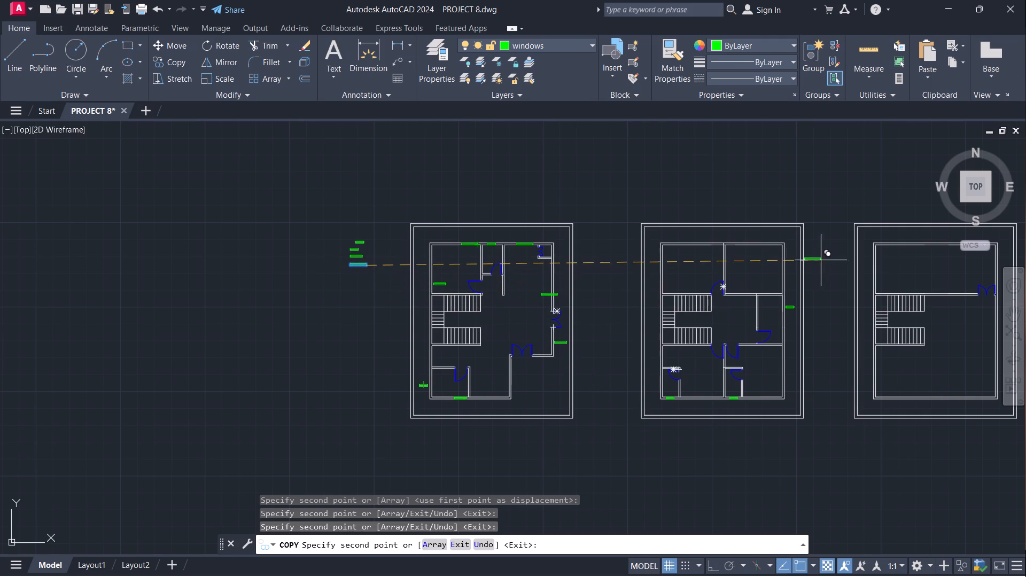
pyautogui.moveTo(836, 251); pyautogui.dragTo(696, 259, button='middle')
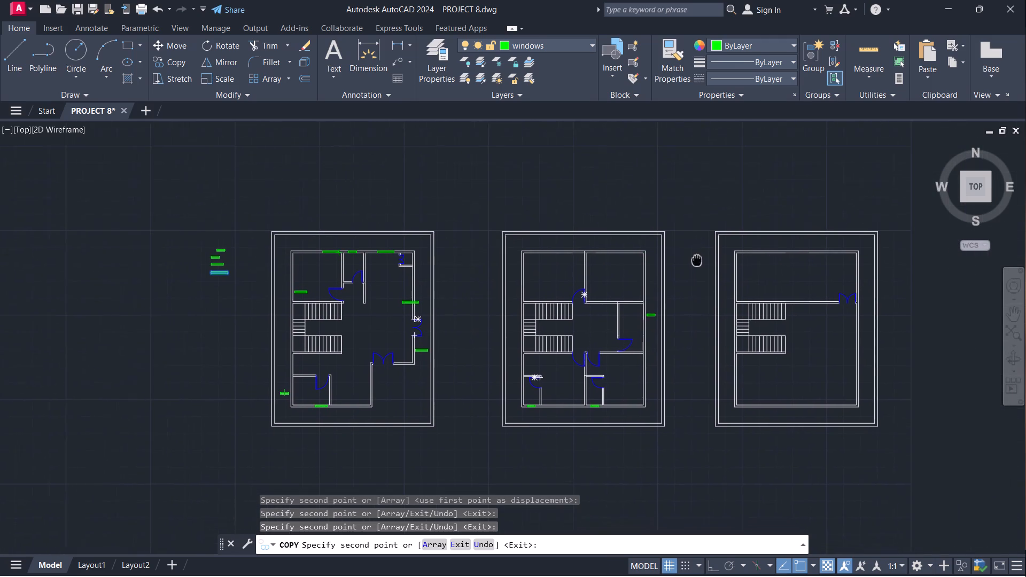
pyautogui.moveTo(696, 259); pyautogui.dragTo(685, 254, button='middle')
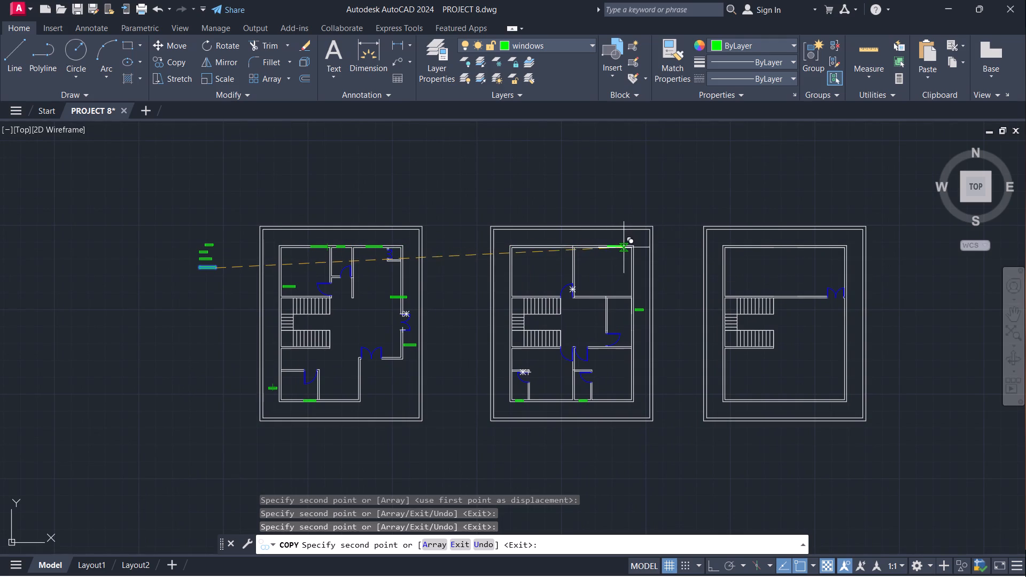
pyautogui.scroll(2, 534, 238)
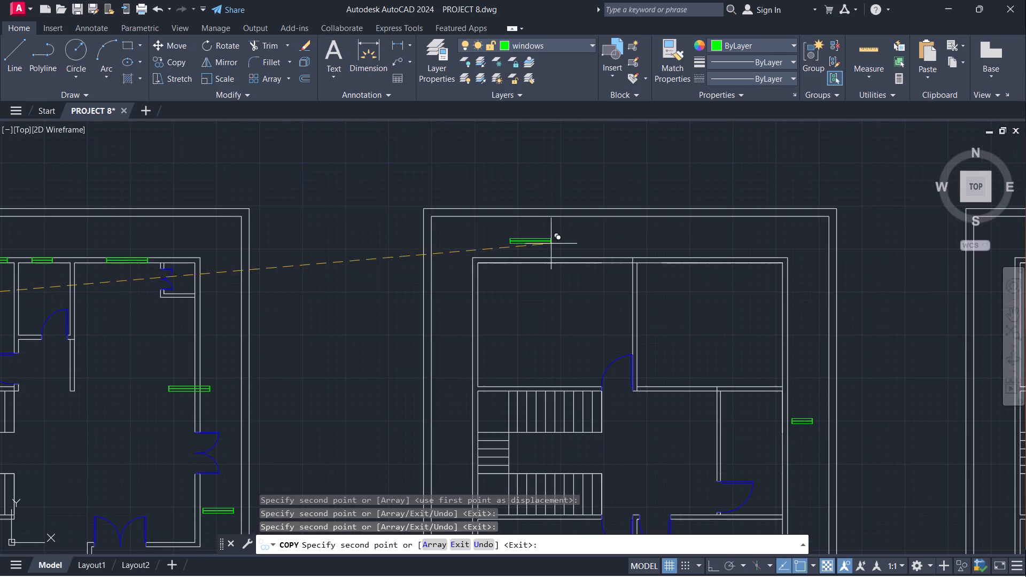
pyautogui.scroll(2, 549, 263)
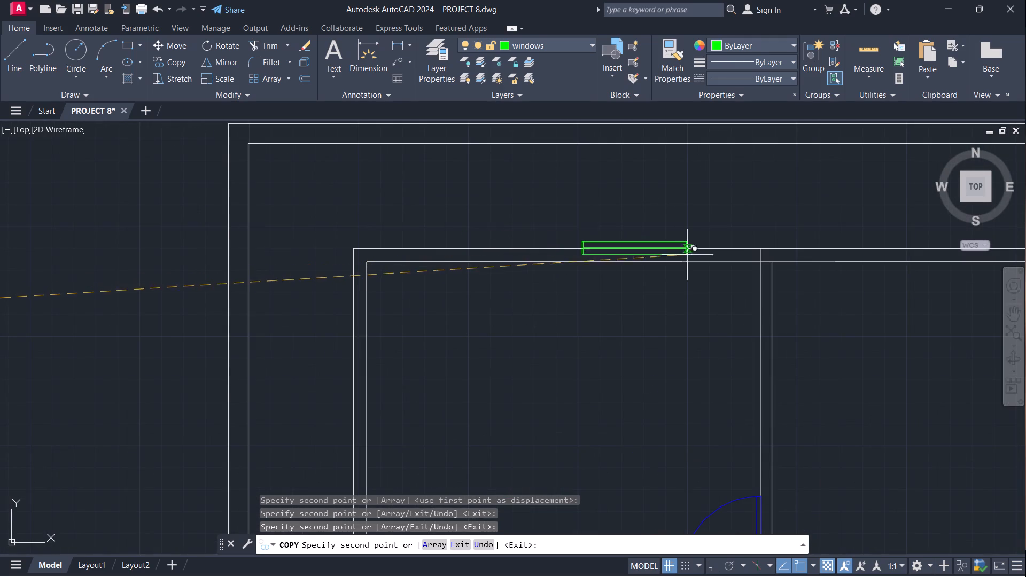
pyautogui.scroll(-2, 686, 239)
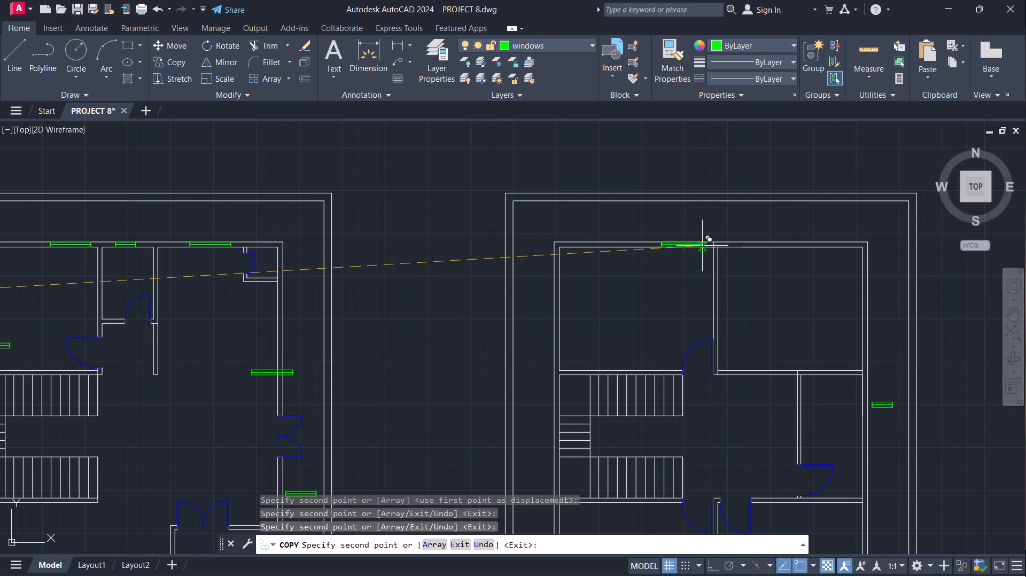
pyautogui.scroll(2, 687, 249)
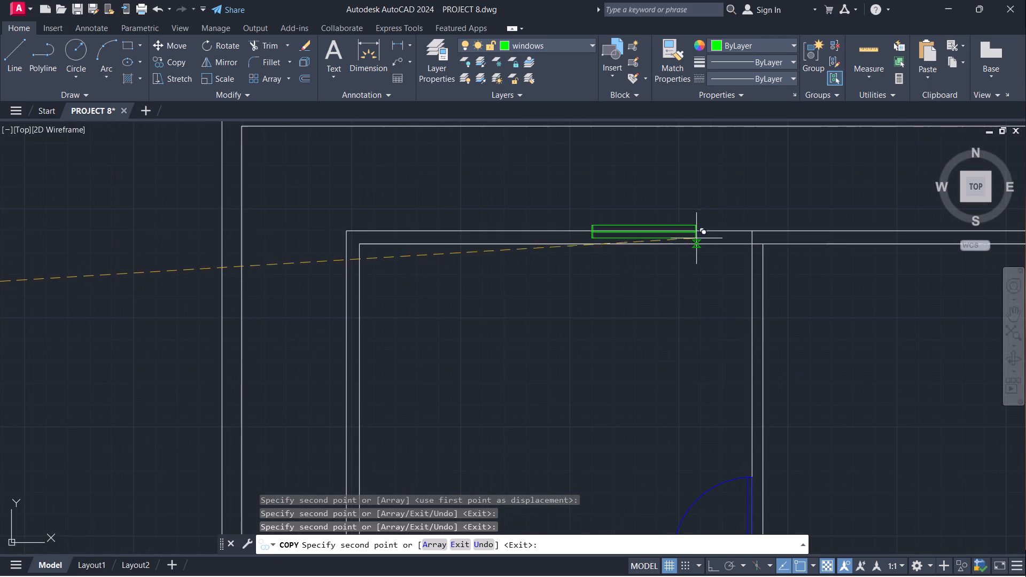
pyautogui.scroll(-1, 688, 244)
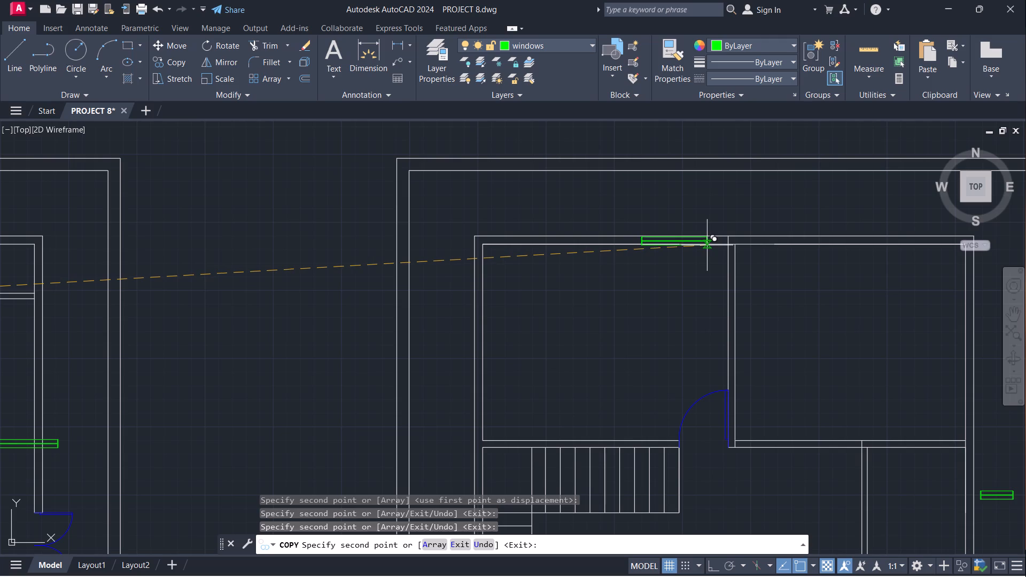
pyautogui.scroll(2, 707, 246)
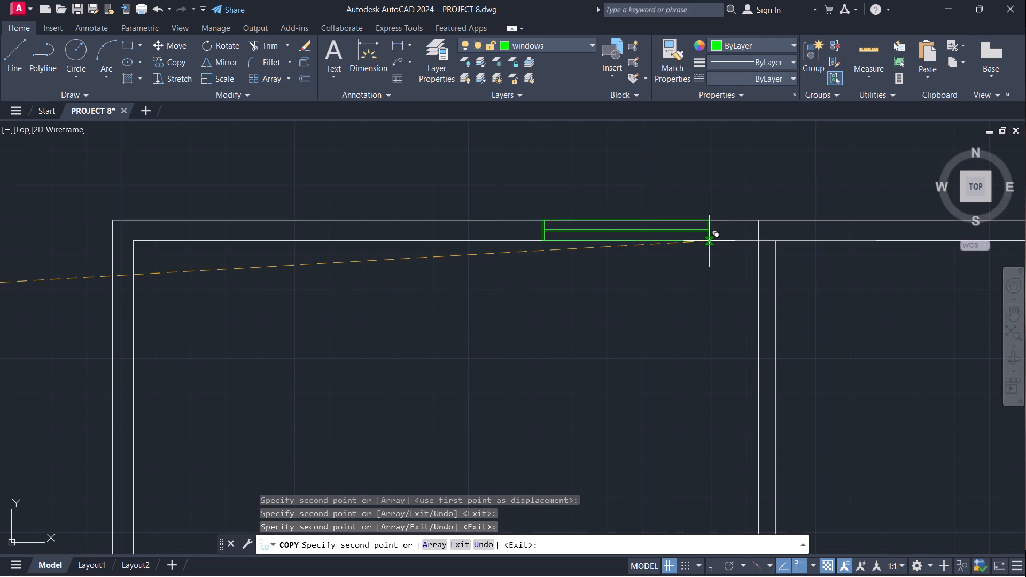
pyautogui.click(709, 241)
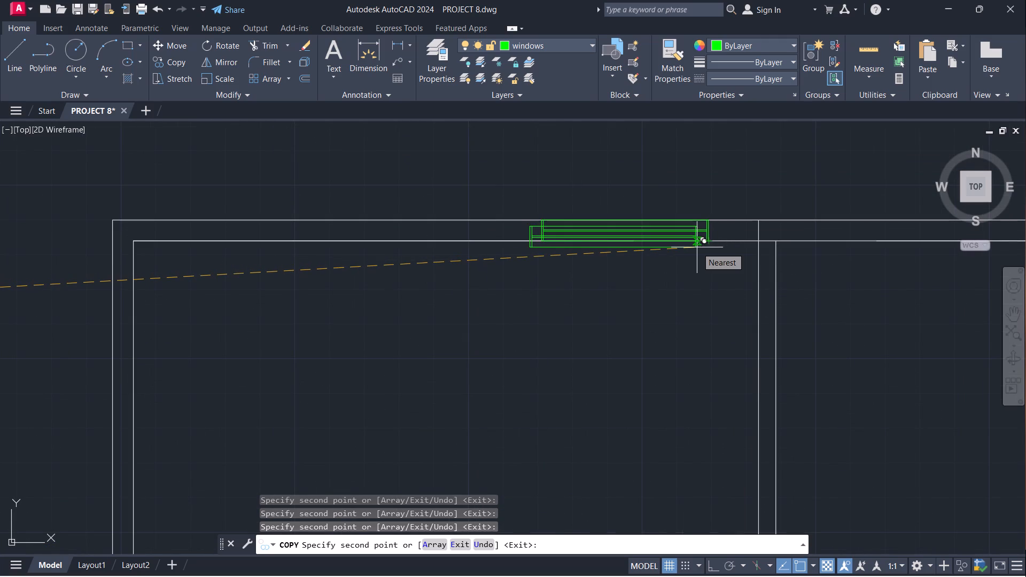
pyautogui.press('Escape')
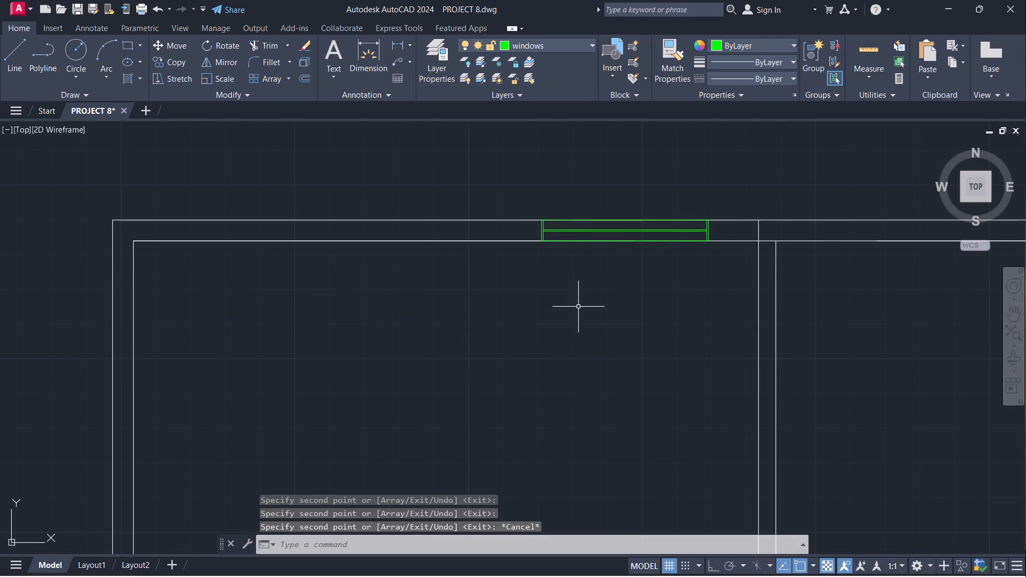
# Save all open drawings, including PROJECT 8.
pyautogui.scroll(-3, 576, 299)
pyautogui.scroll(-1, 539, 324)
pyautogui.moveTo(539, 324); pyautogui.dragTo(534, 314, button='middle')
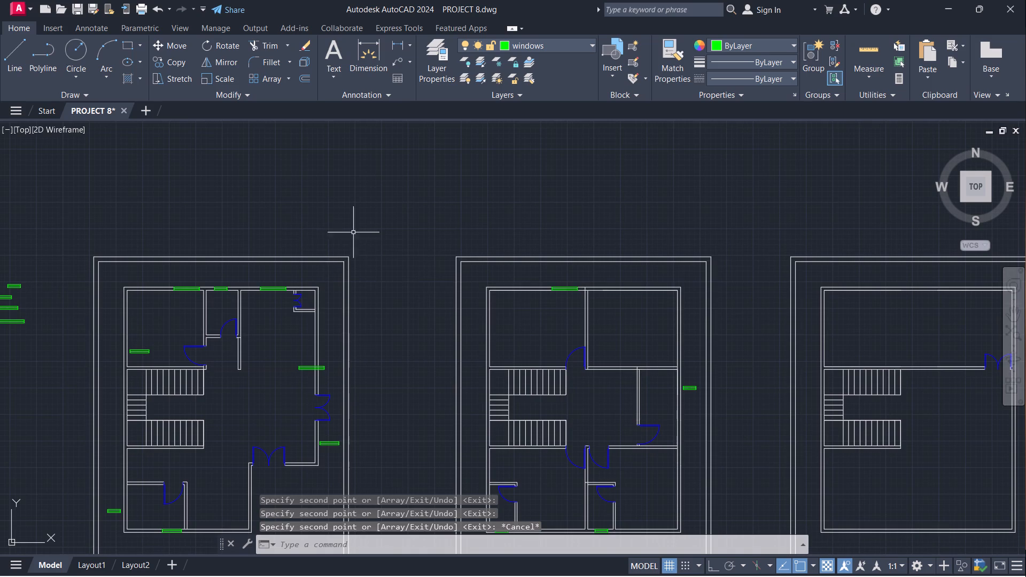
pyautogui.scroll(-1, 357, 229)
pyautogui.moveTo(375, 334); pyautogui.dragTo(393, 301, button='middle')
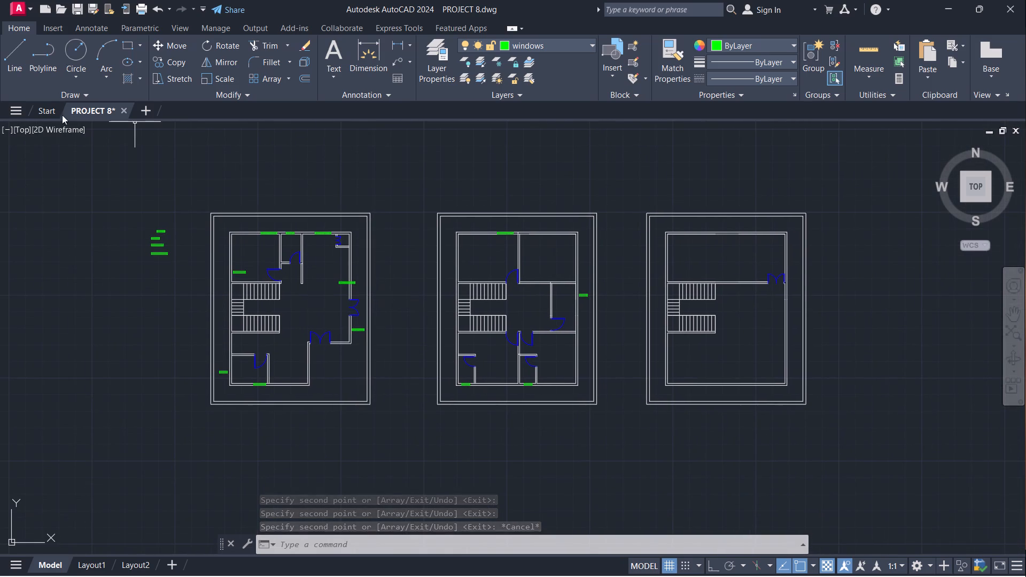
pyautogui.click(10, 107)
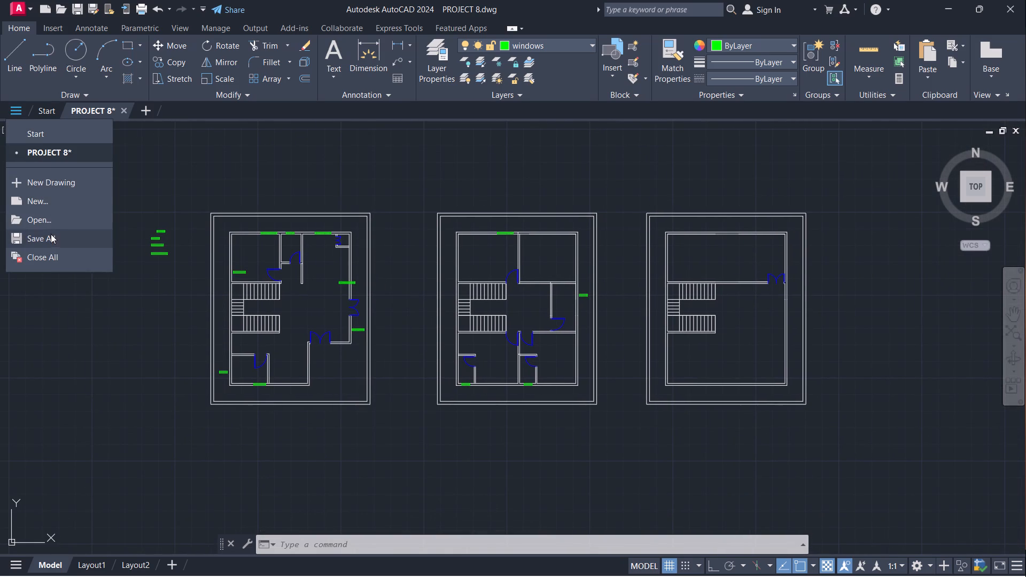
pyautogui.click(51, 235)
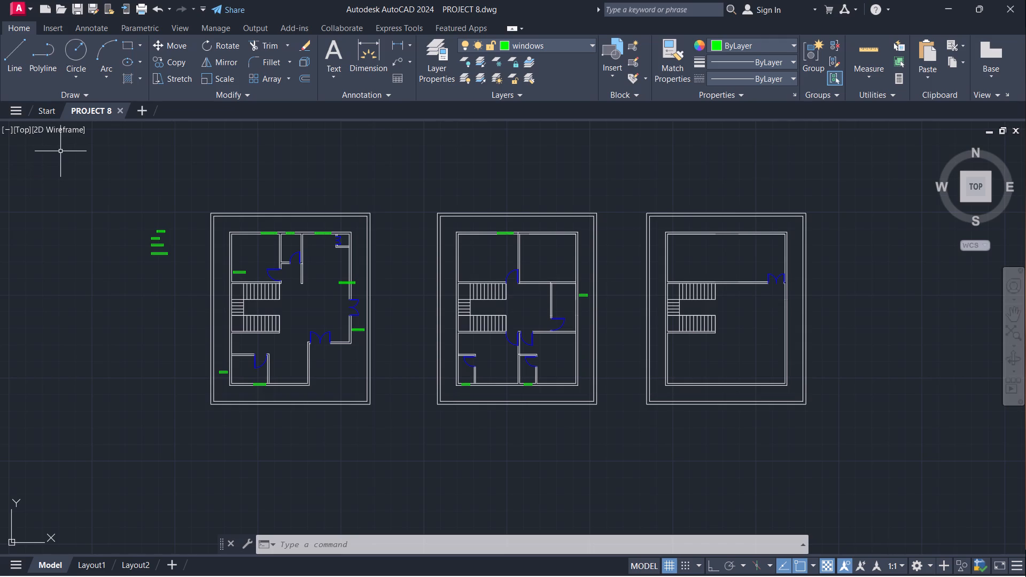
pyautogui.click(12, 104)
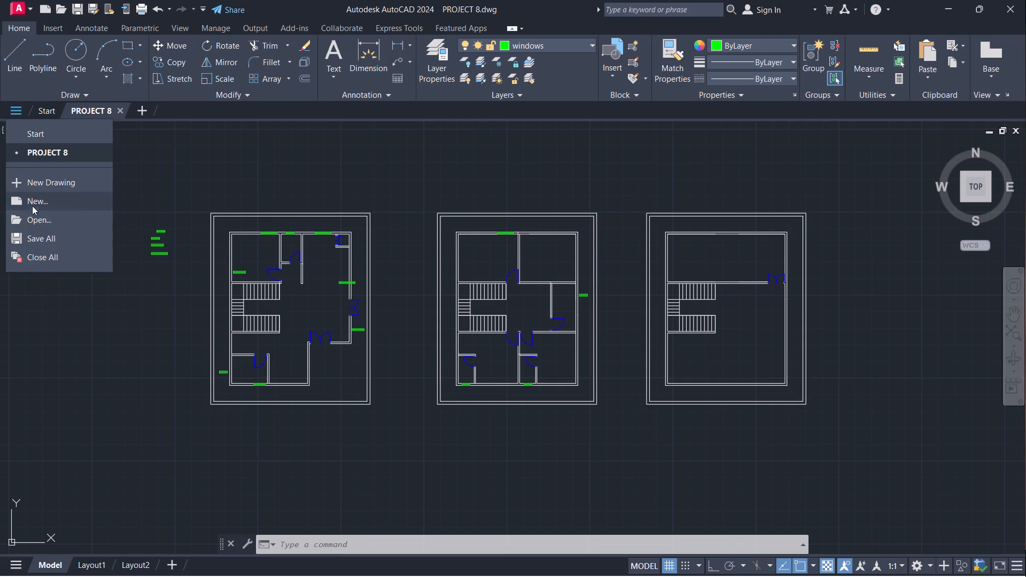
pyautogui.click(40, 238)
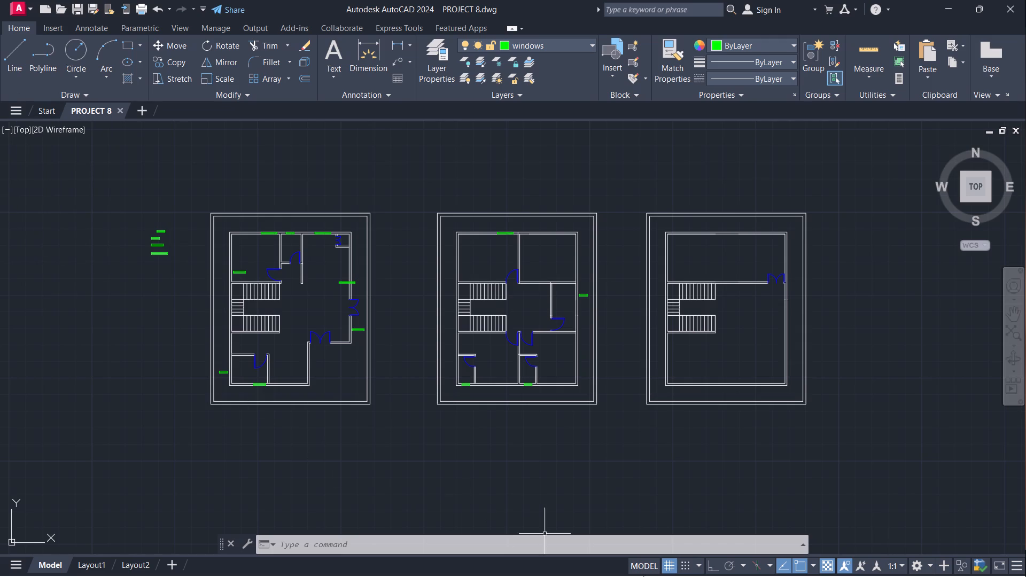